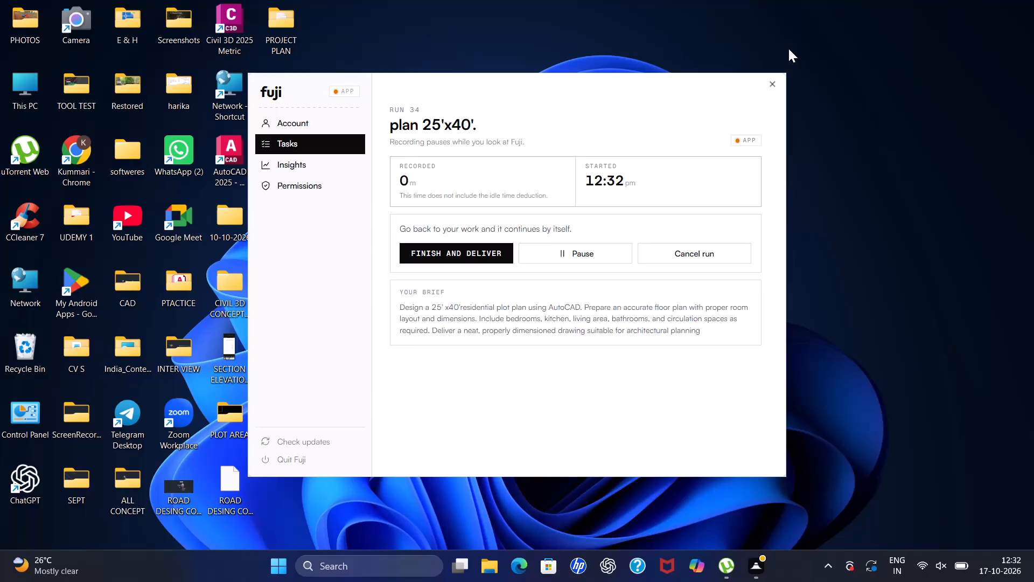
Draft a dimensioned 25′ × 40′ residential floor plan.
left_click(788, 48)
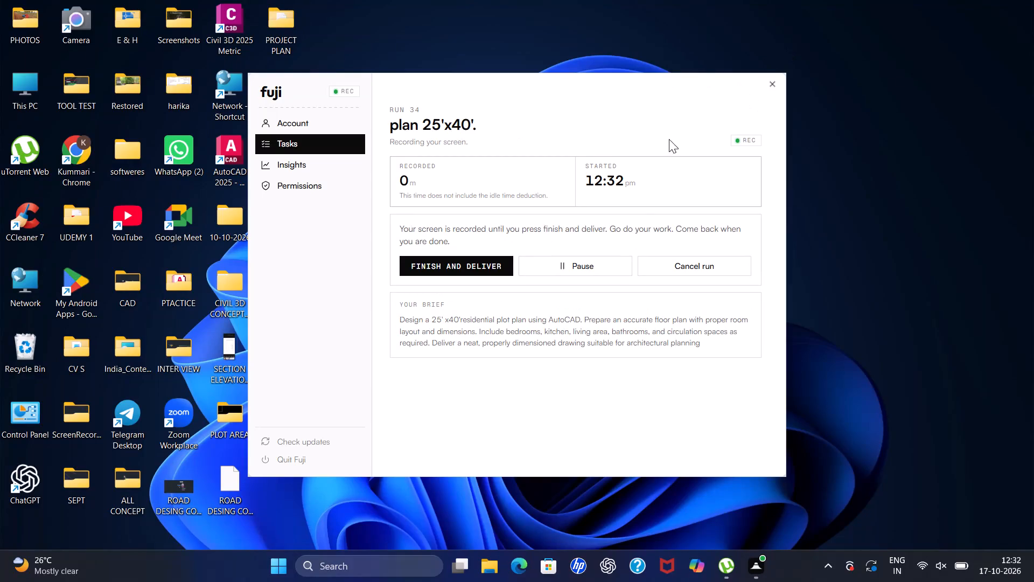
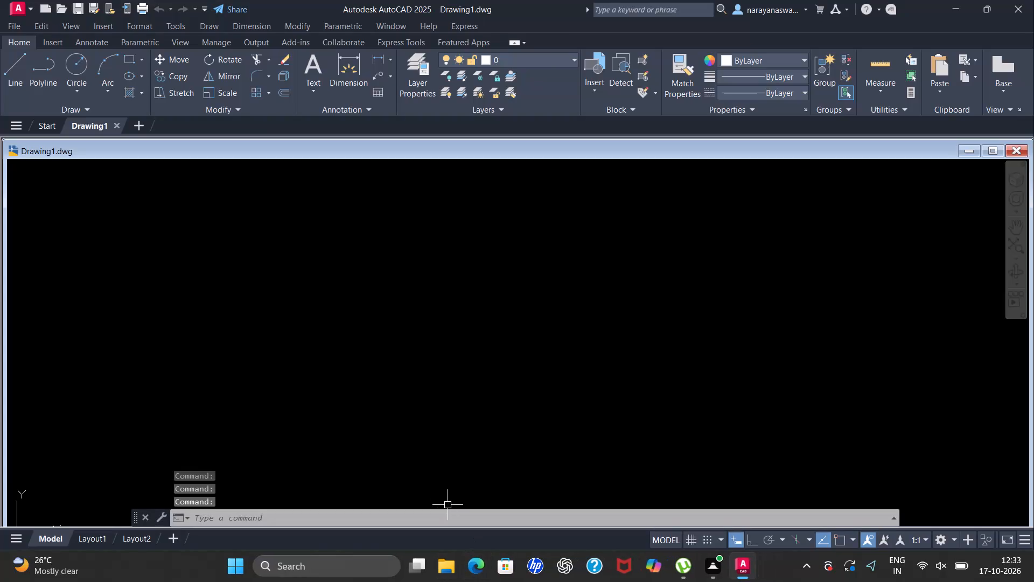
Set the drawing units to Engineering length with 0'-0" precision and an insertion scale in inches.
left_click(448, 513)
type("un")
key("Return")
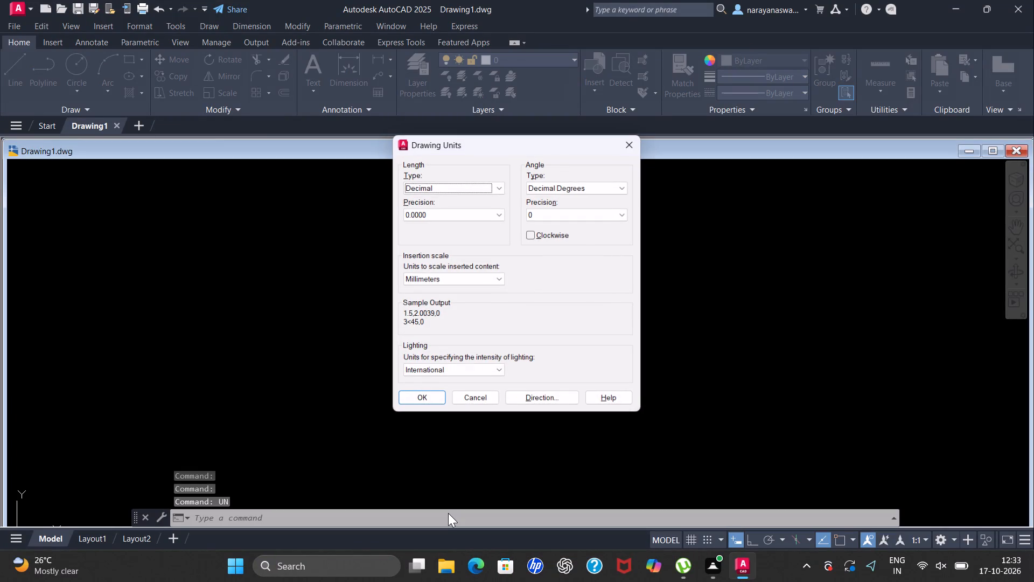
left_click(500, 182)
left_click(439, 218)
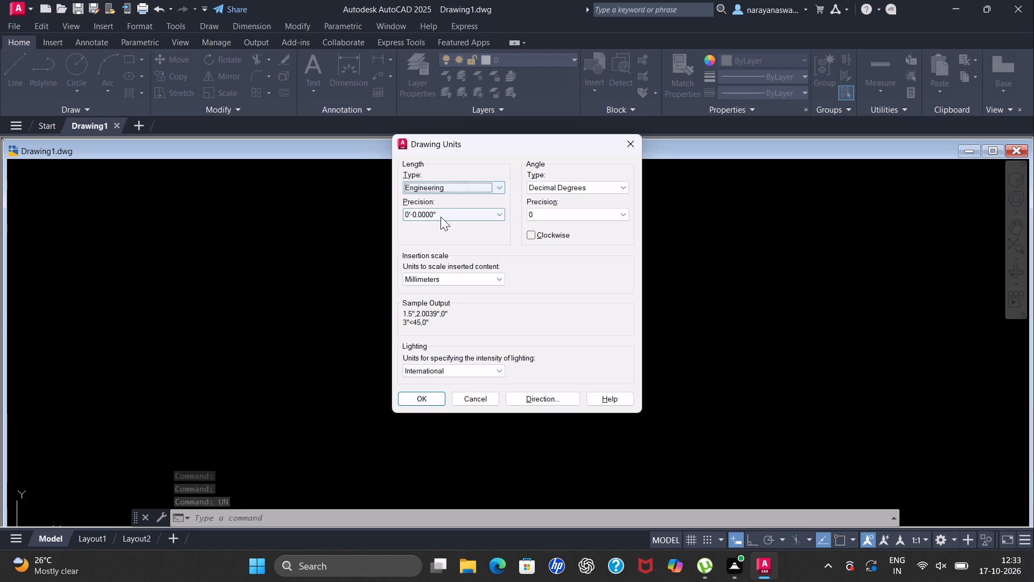
left_click(477, 209)
left_click(449, 224)
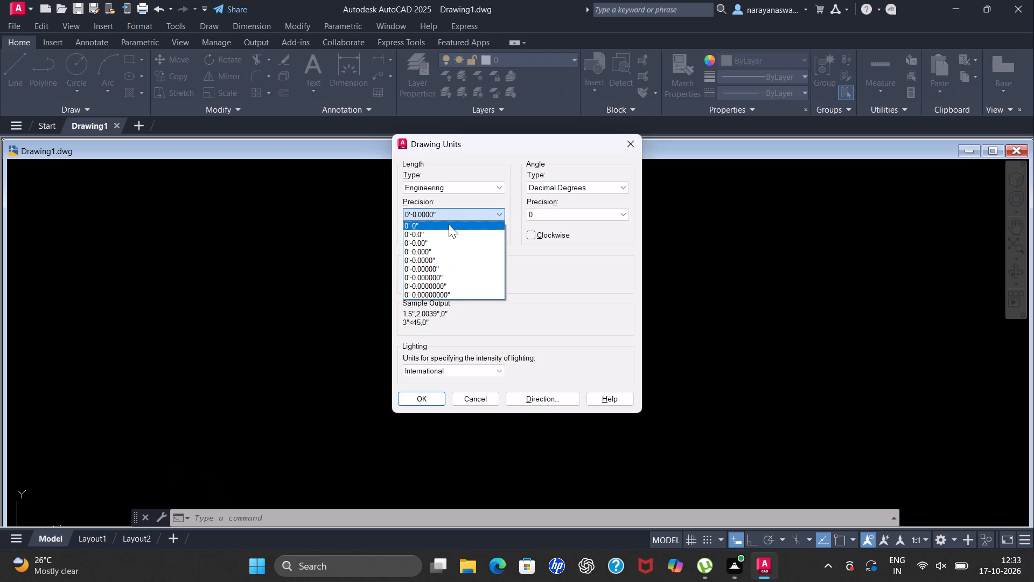
left_click(478, 274)
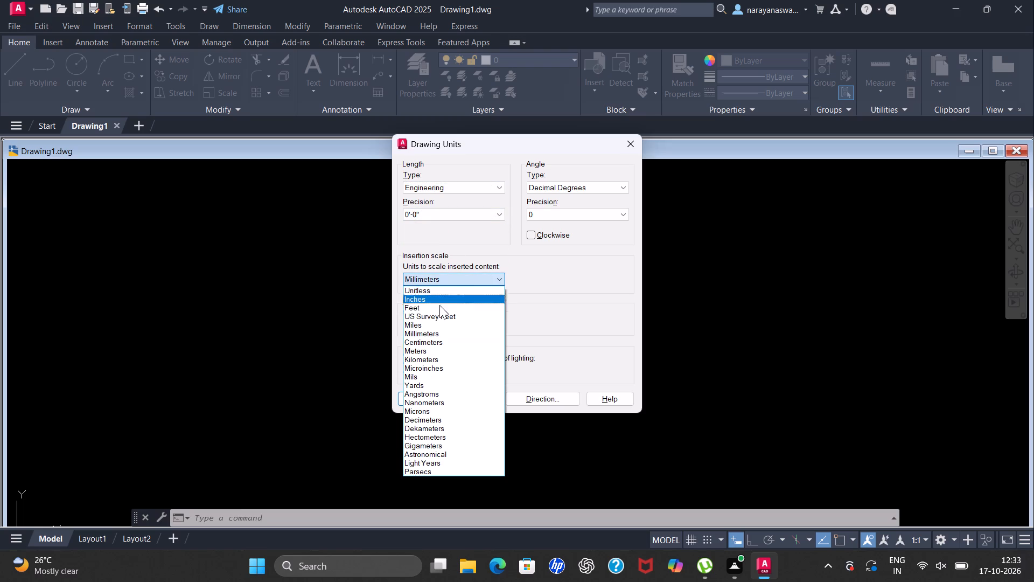
left_click(431, 299)
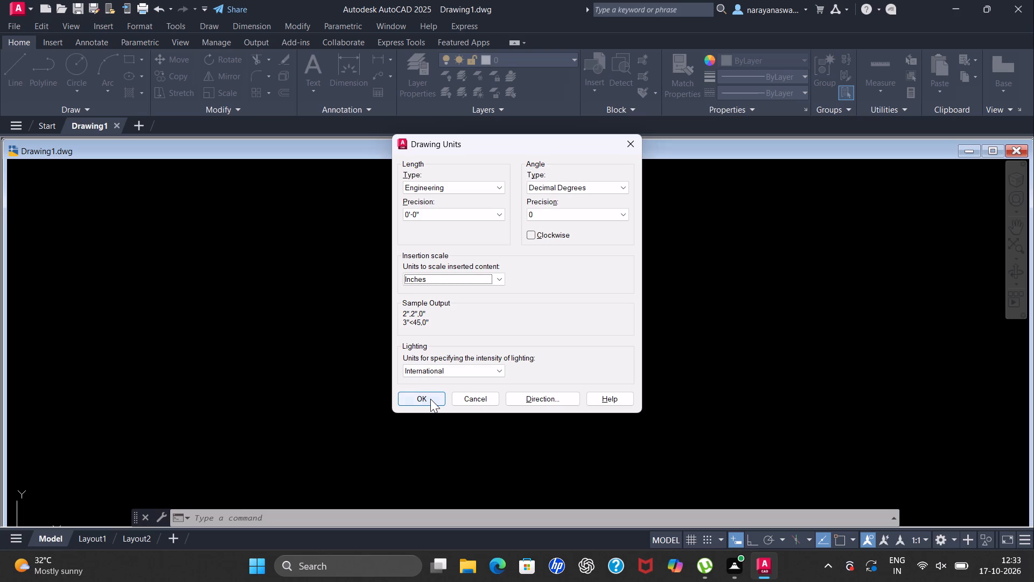
left_click(430, 399)
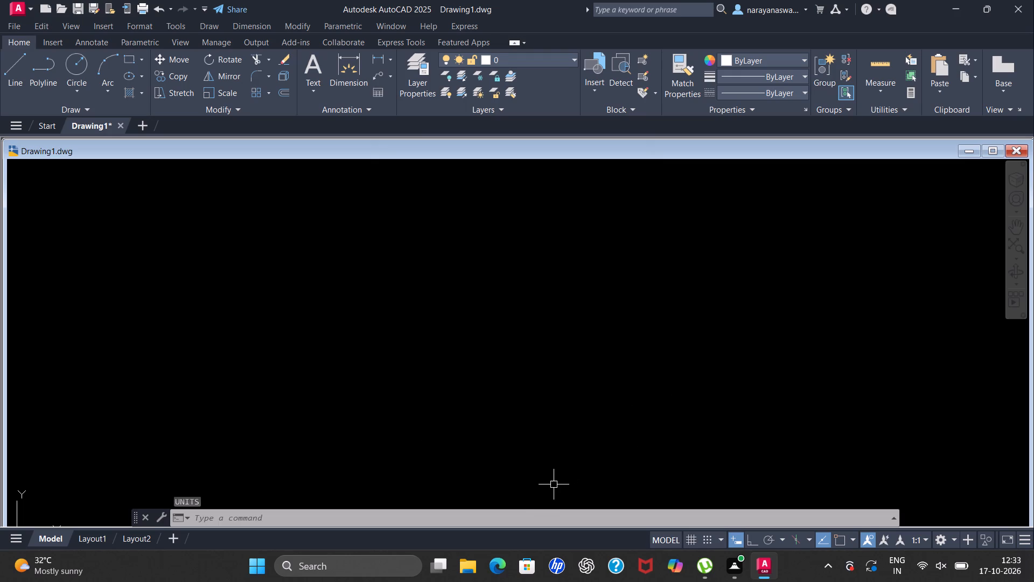
key("Return")
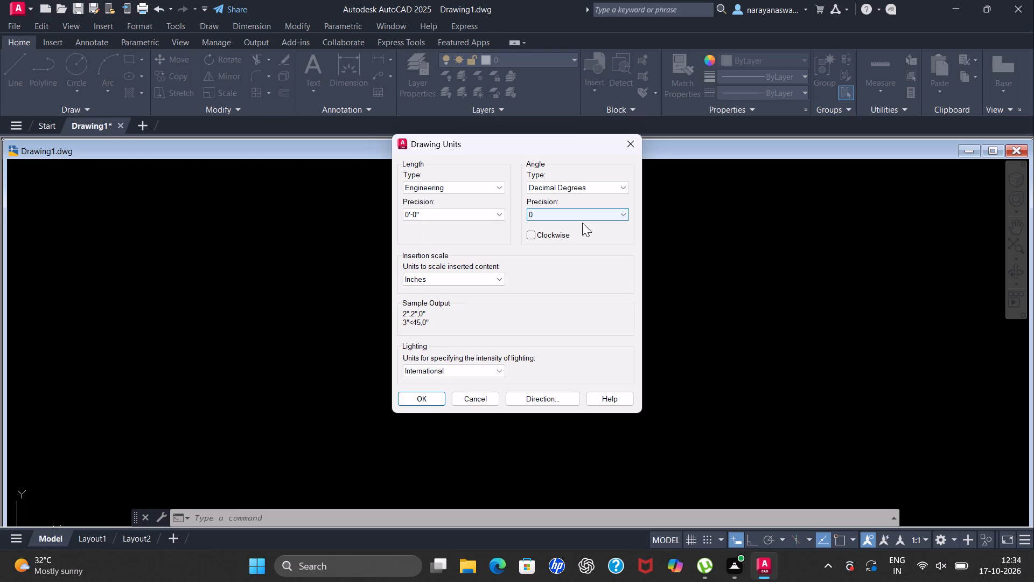
left_click(439, 397)
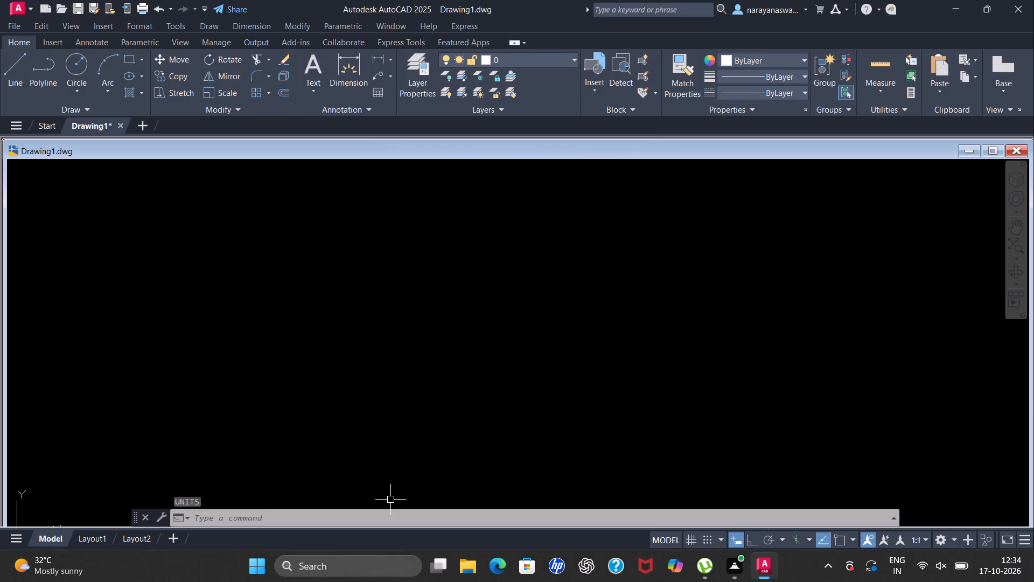
Modify dimension style ISO-25 to use Engineering primary units with 0'-0" precision and make it the current style.
left_click(387, 511)
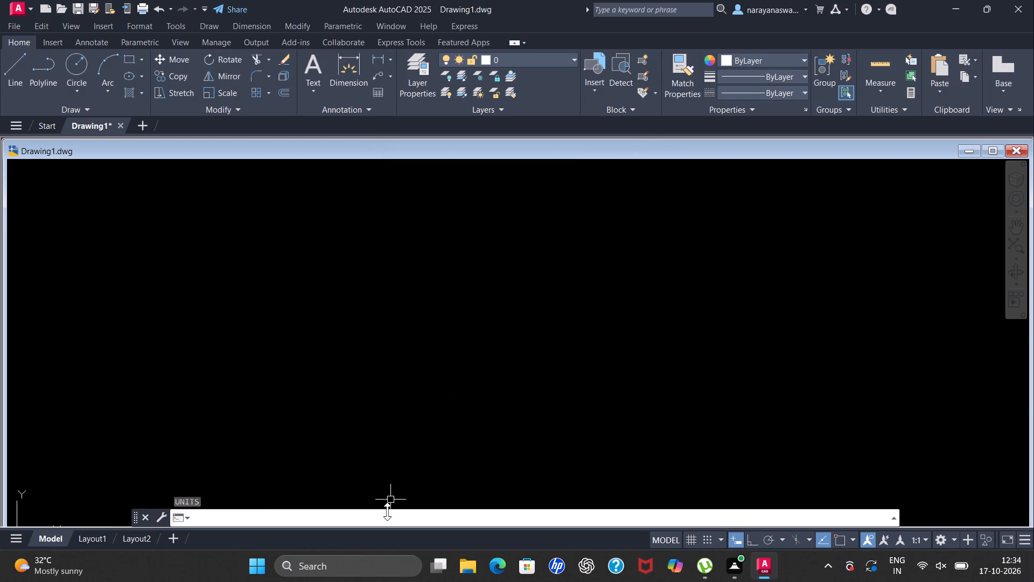
key("d")
key("Return")
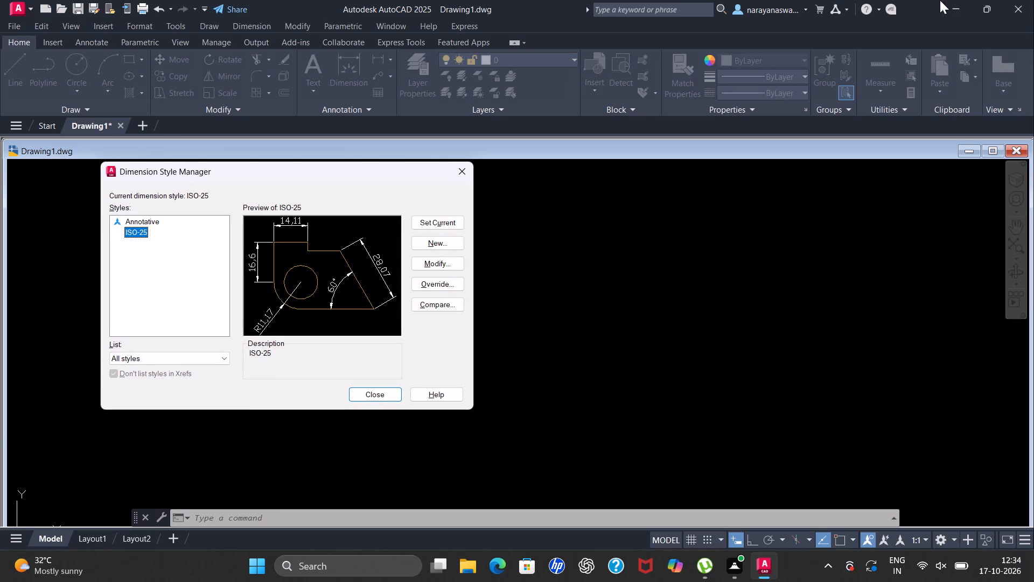
left_click(438, 261)
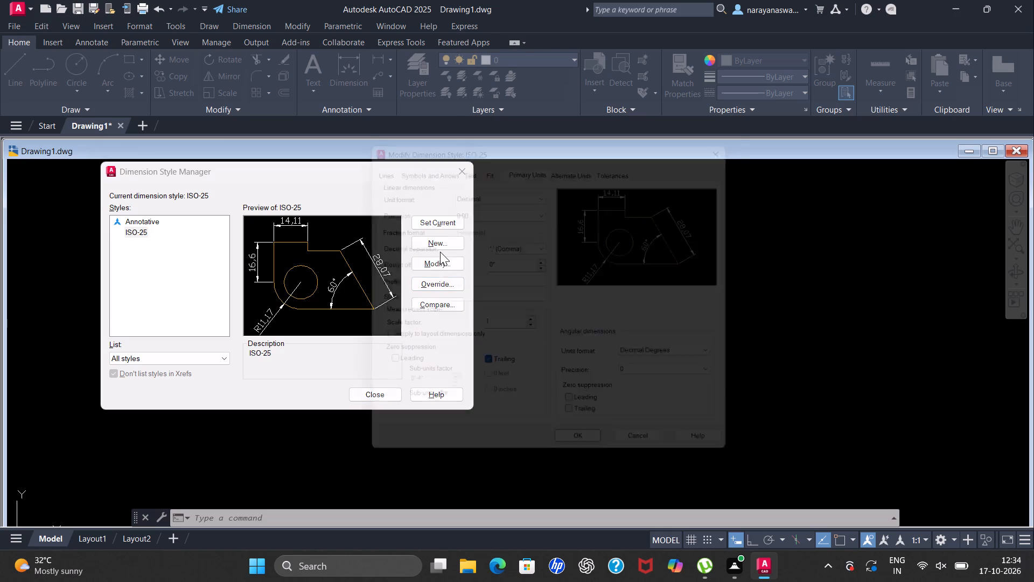
left_click(509, 188)
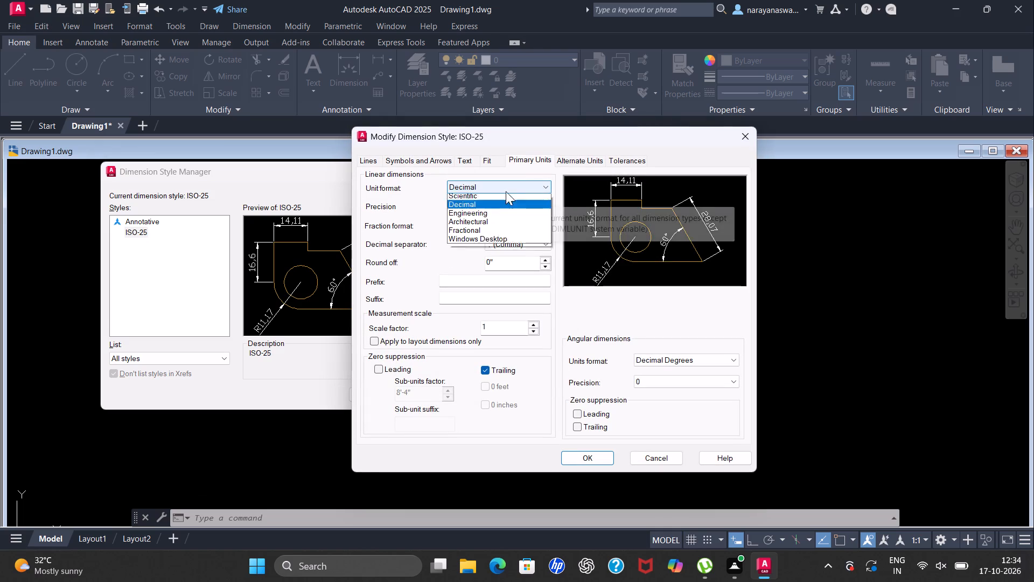
left_click(489, 216)
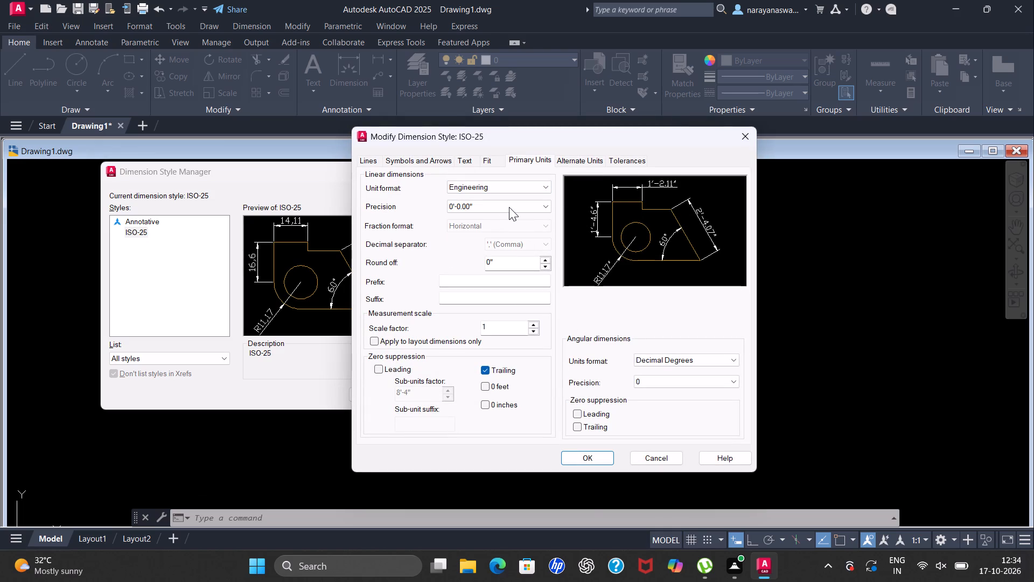
left_click(499, 207)
left_click(477, 217)
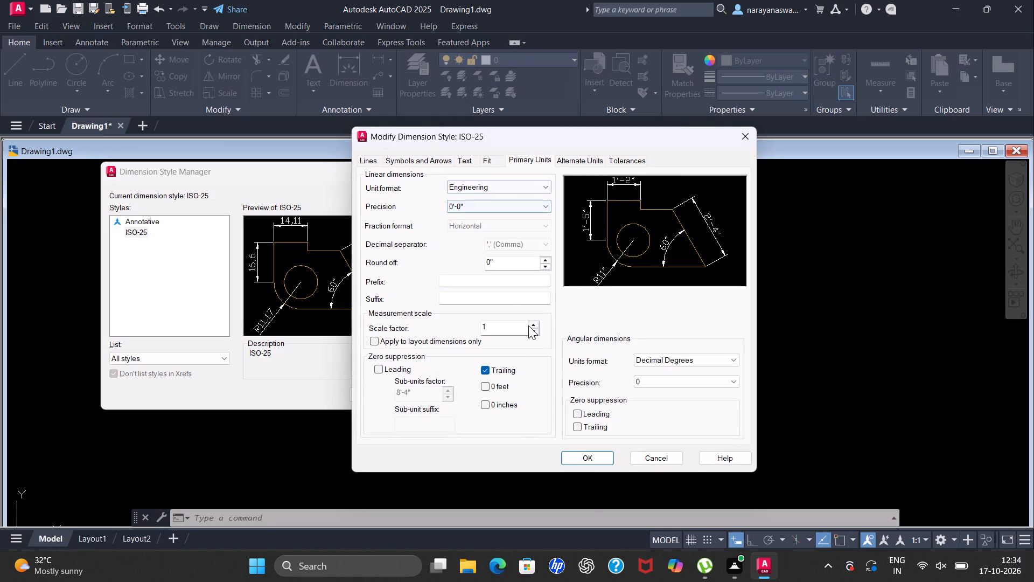
left_click(580, 460)
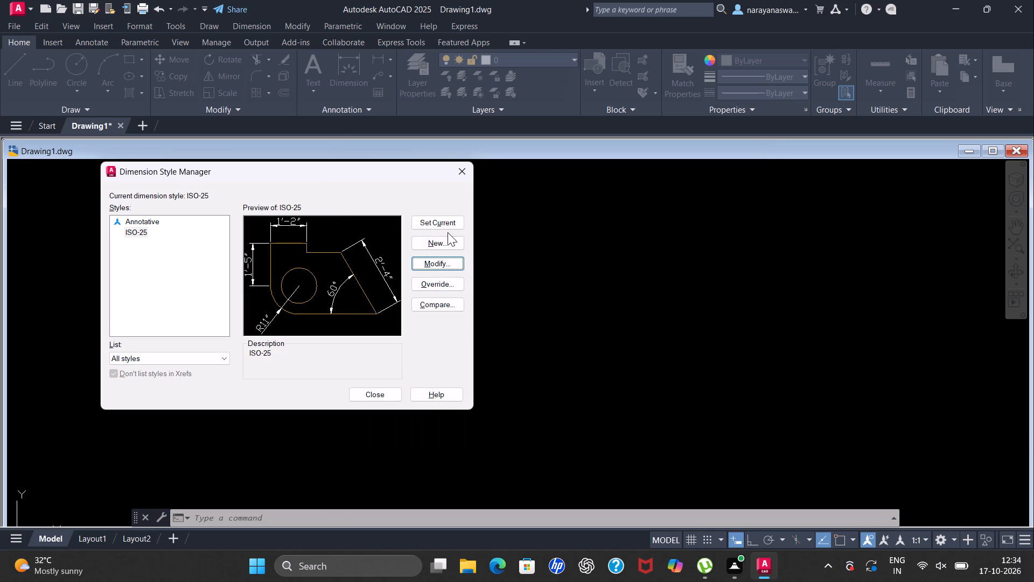
left_click(445, 221)
left_click(381, 395)
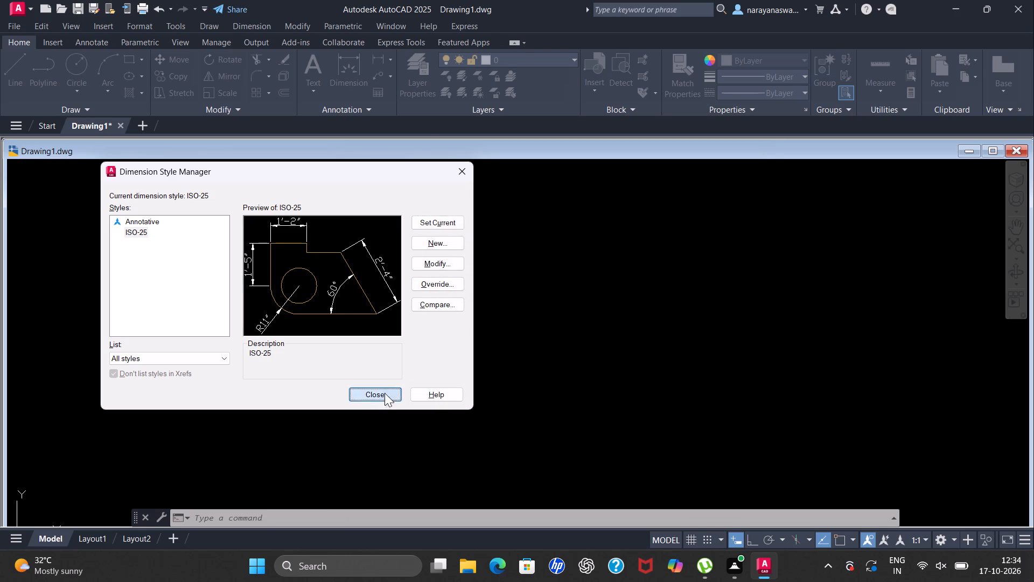
Turn on the drawing grid in model space.
scroll(410, 379, "down", 3)
scroll(415, 481, "down", 1)
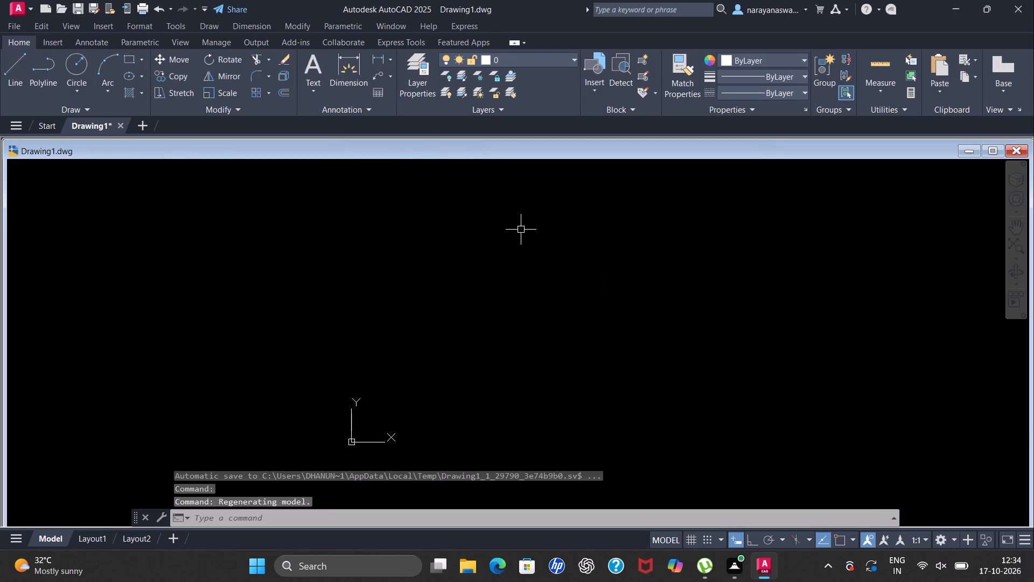
left_click(688, 536)
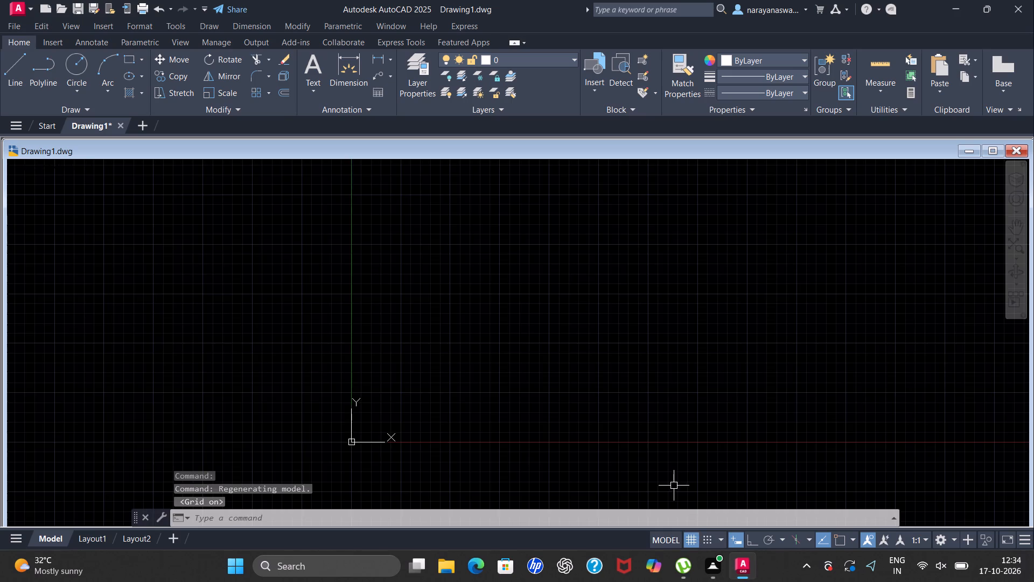
Draw a rectangle 25' wide by 40' high as the outer boundary of the house.
scroll(595, 394, "down", 2)
scroll(730, 221, "up", 3)
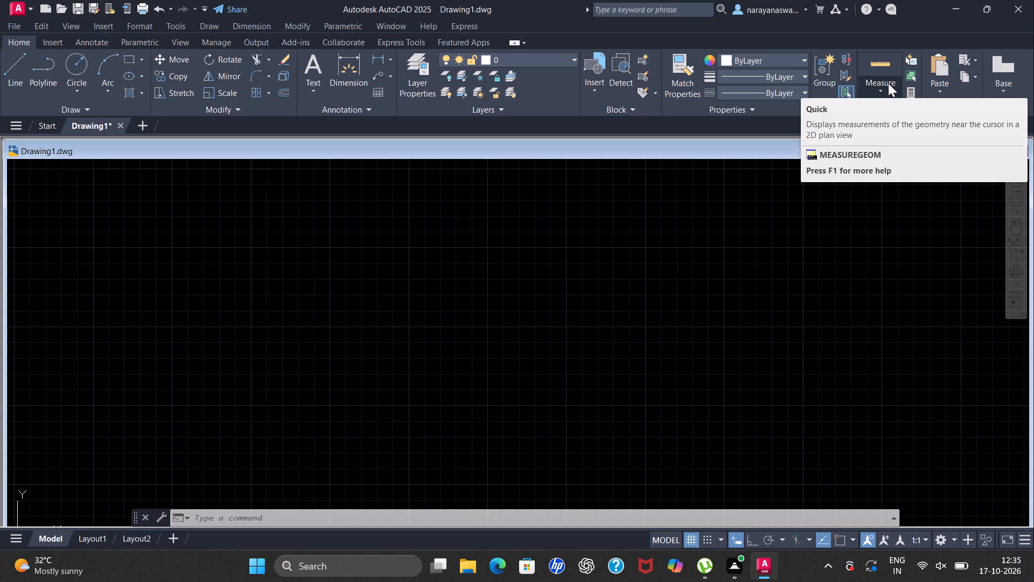
left_click(128, 57)
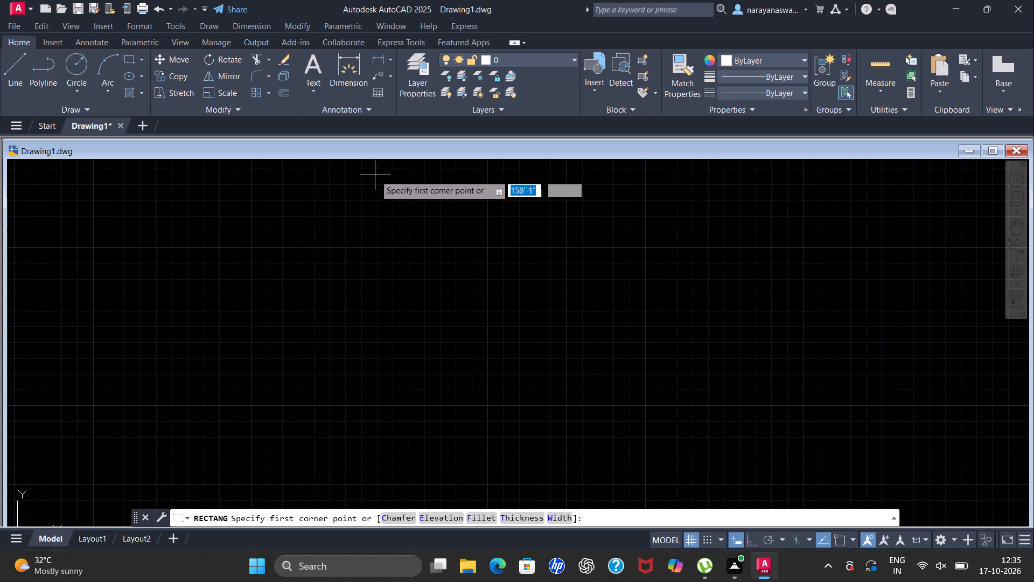
left_click(373, 169)
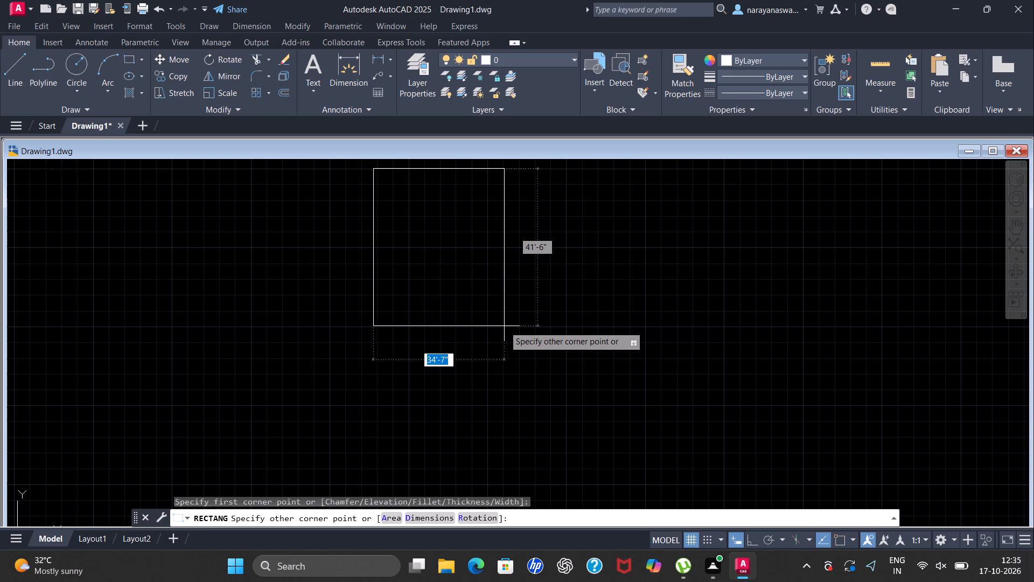
type("25'")
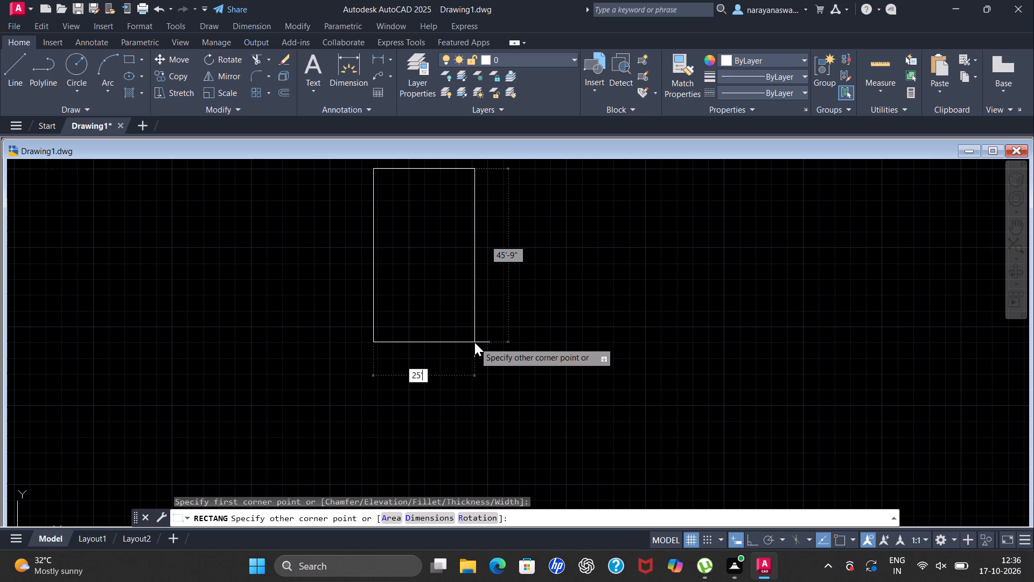
key("Tab")
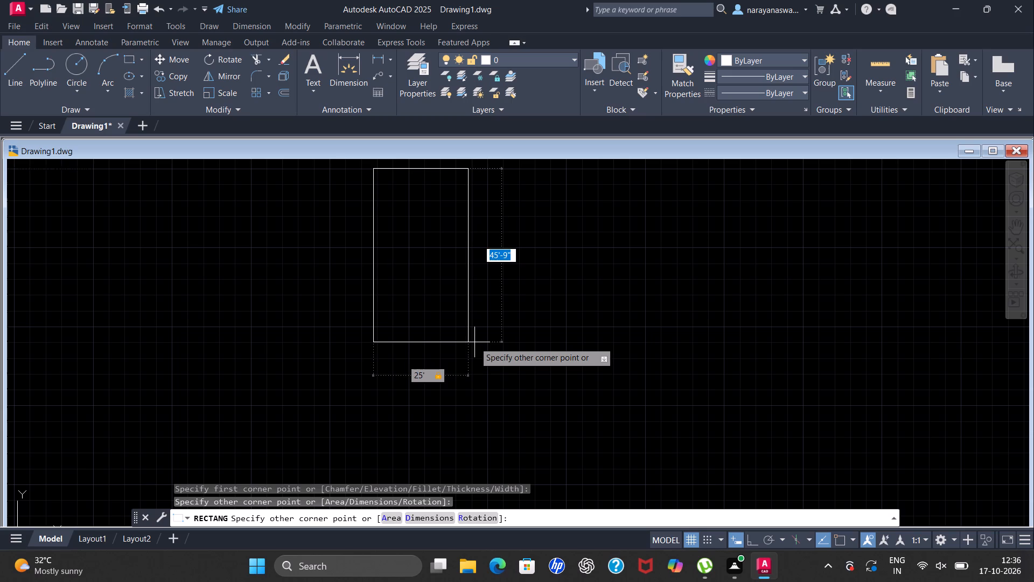
type("40'")
key("Return")
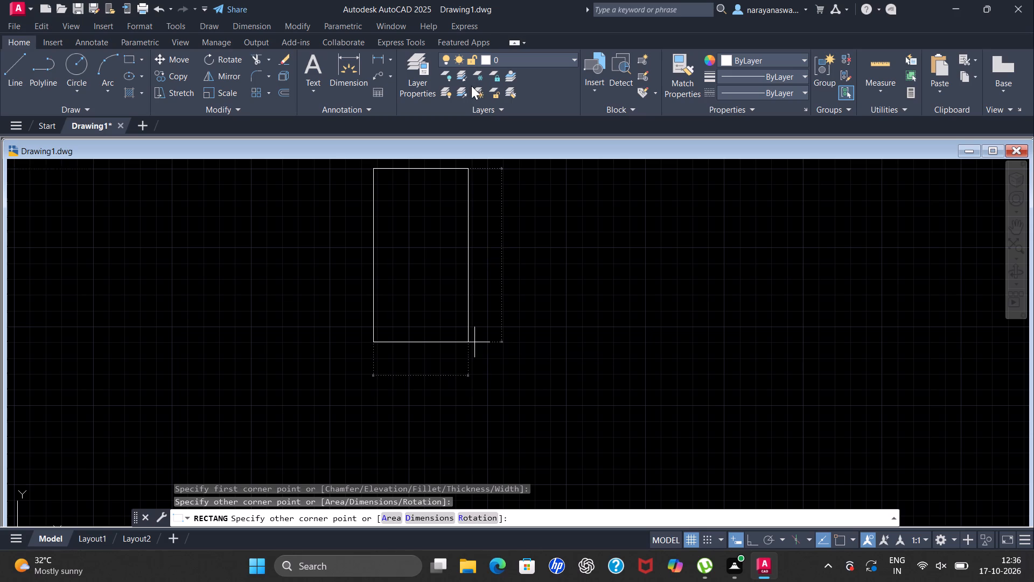
Offset the 25' x 40' rectangle 9" inward to form the outer wall thickness.
scroll(471, 268, "down", 2)
scroll(442, 211, "up", 2)
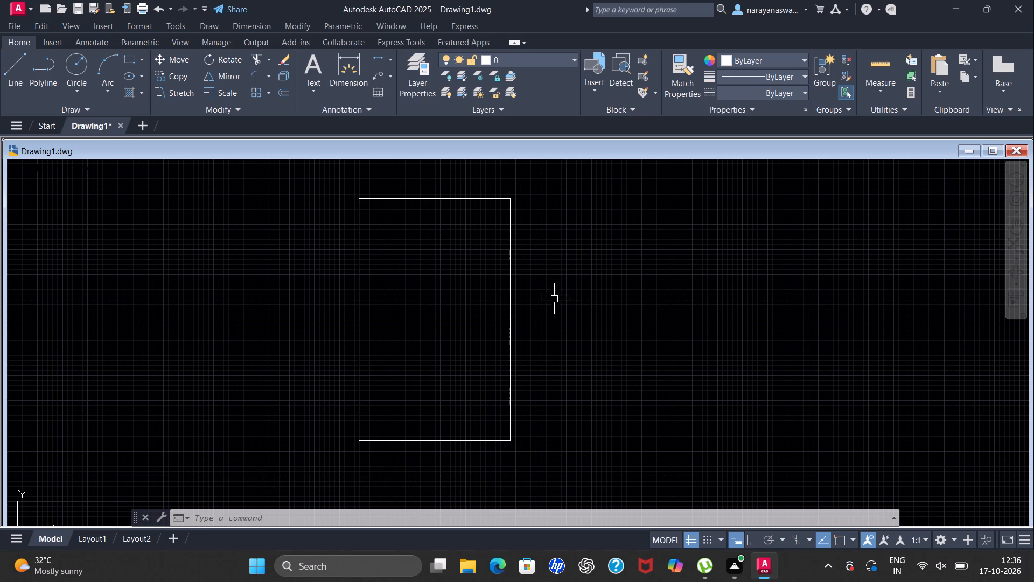
scroll(537, 297, "down", 2)
scroll(624, 321, "up", 1)
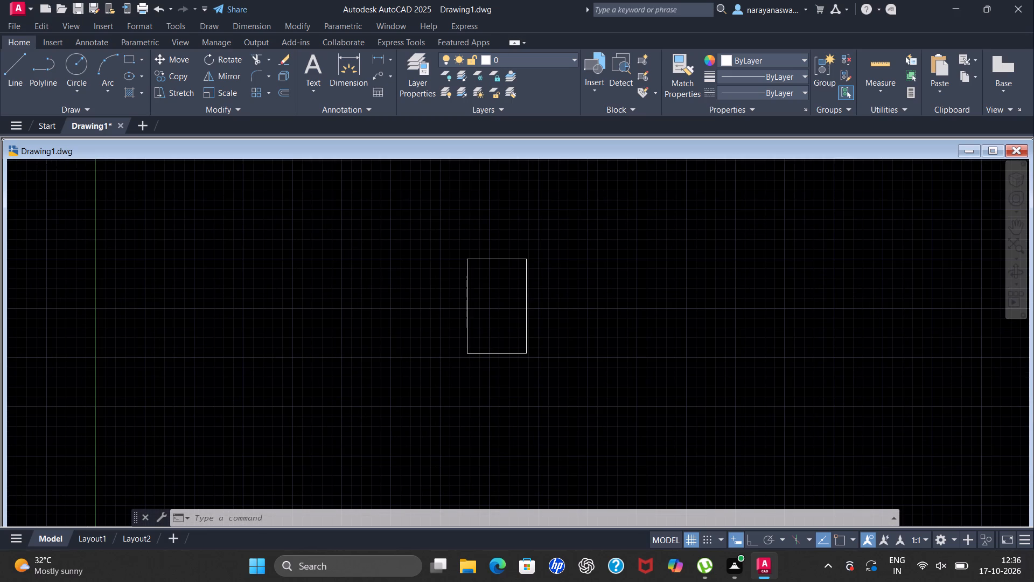
type("of")
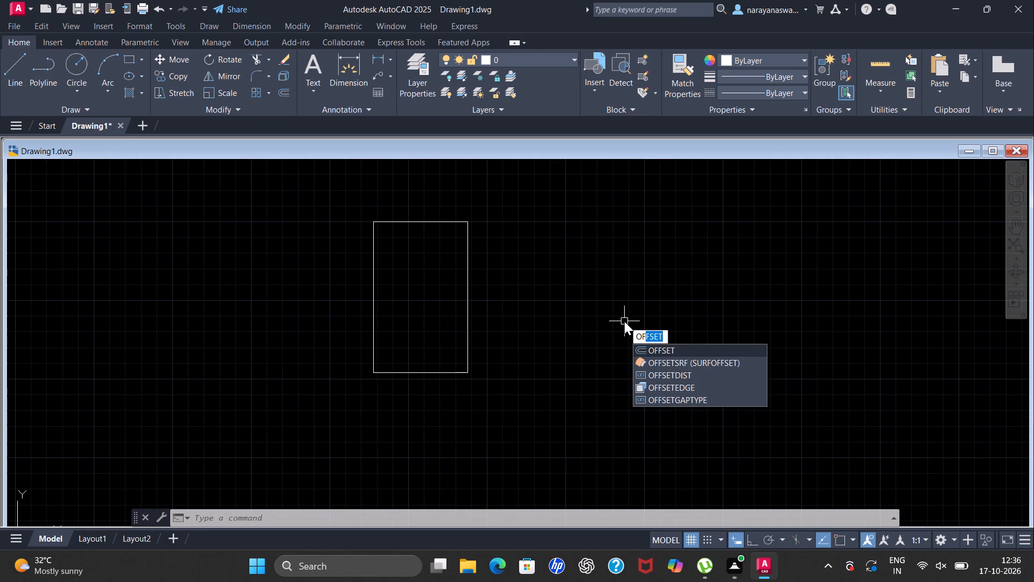
key("Return")
key("9")
key("shift+quotedbl")
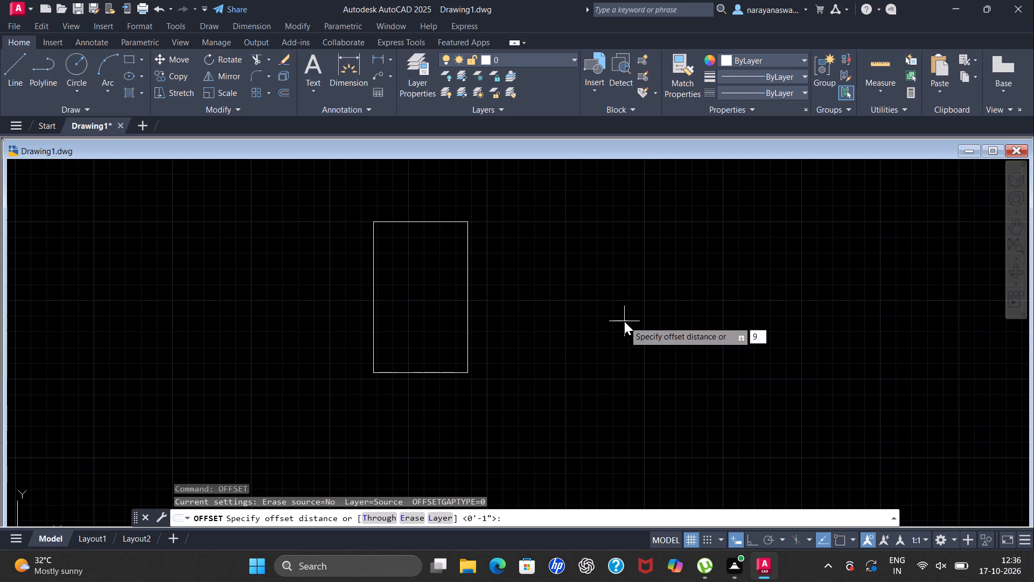
key("Return")
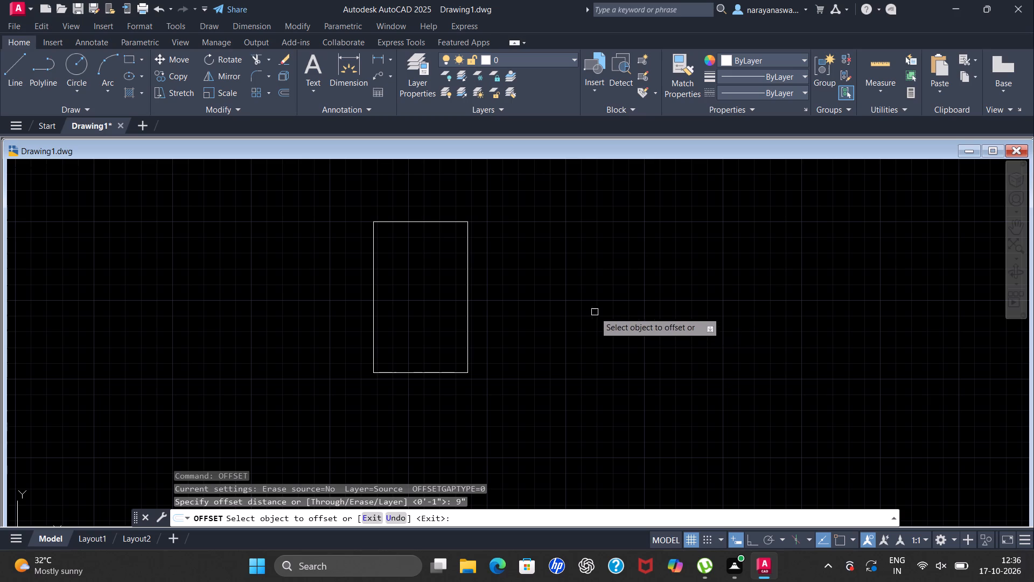
left_click(435, 220)
left_click(436, 257)
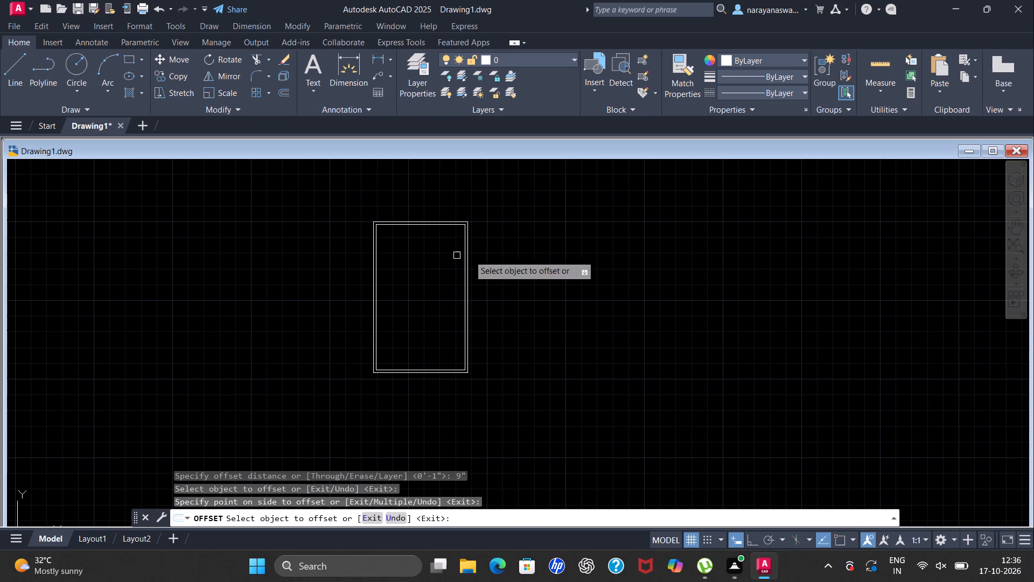
key("Escape")
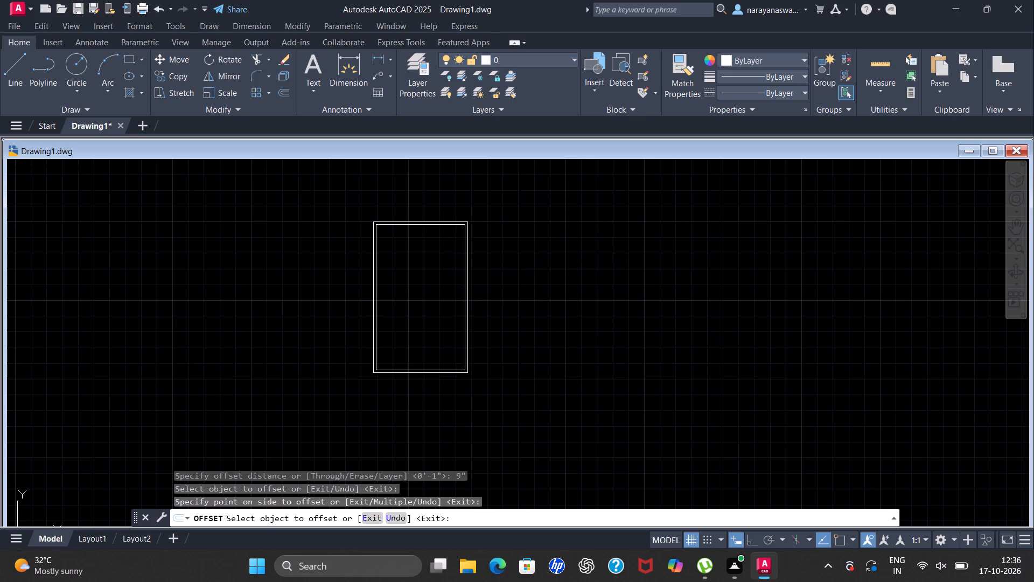
Explode the inner offset rectangle into separate wall lines.
scroll(415, 238, "up", 2)
scroll(340, 271, "up", 2)
scroll(379, 272, "down", 2)
scroll(401, 221, "up", 2)
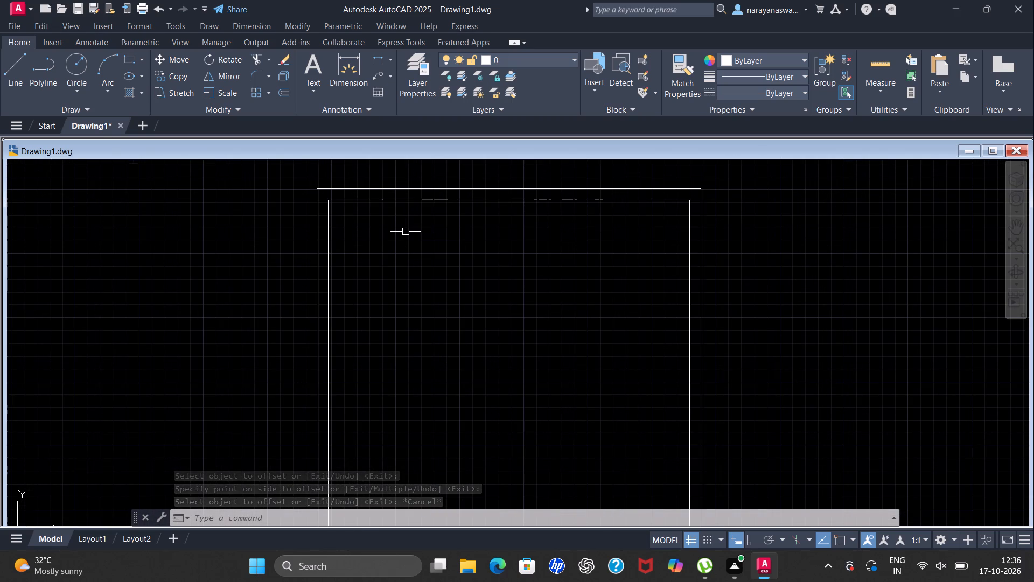
left_click(463, 199)
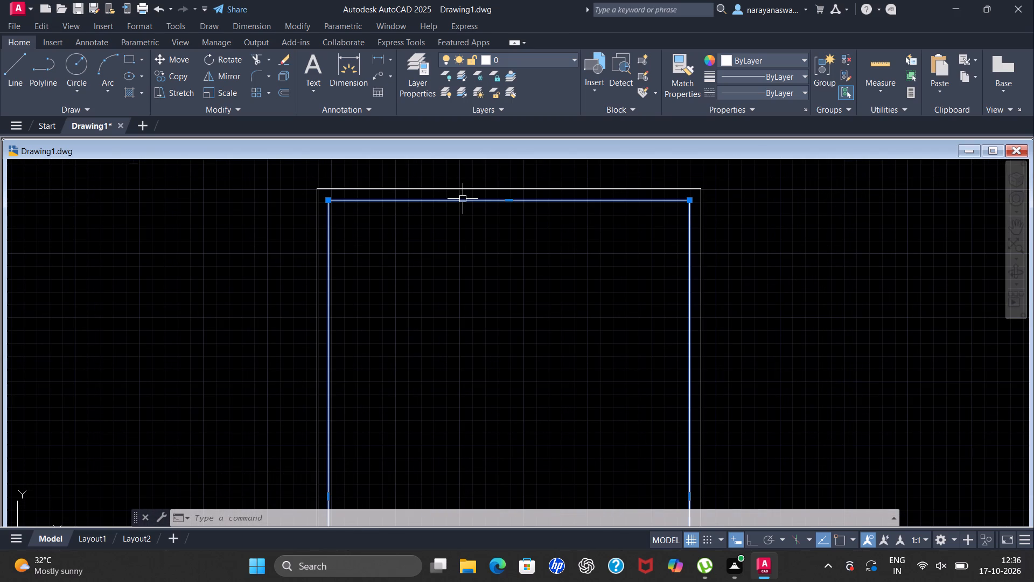
key("x")
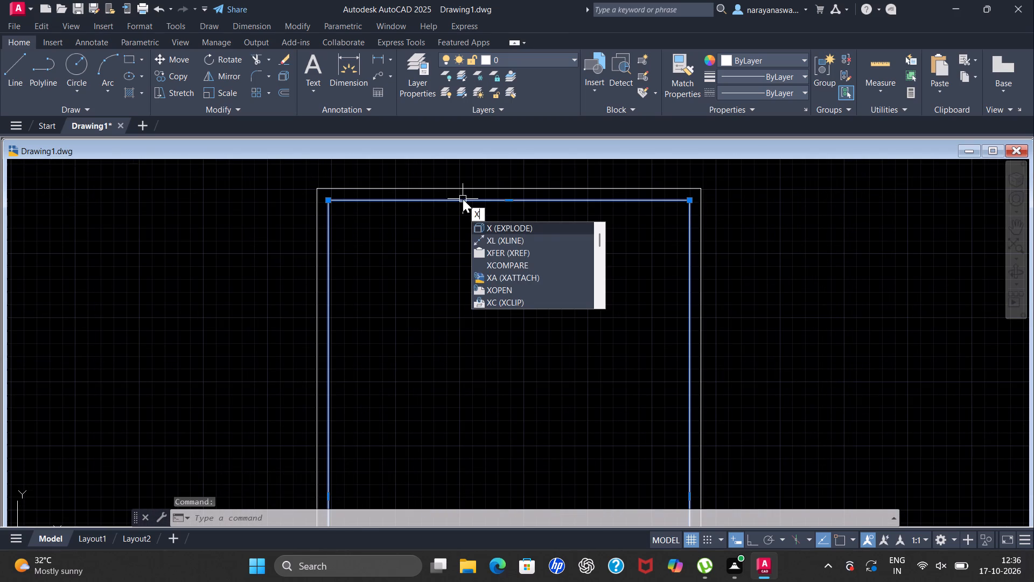
key("Return")
scroll(350, 311, "down", 1)
scroll(380, 327, "up", 1)
scroll(383, 329, "down", 1)
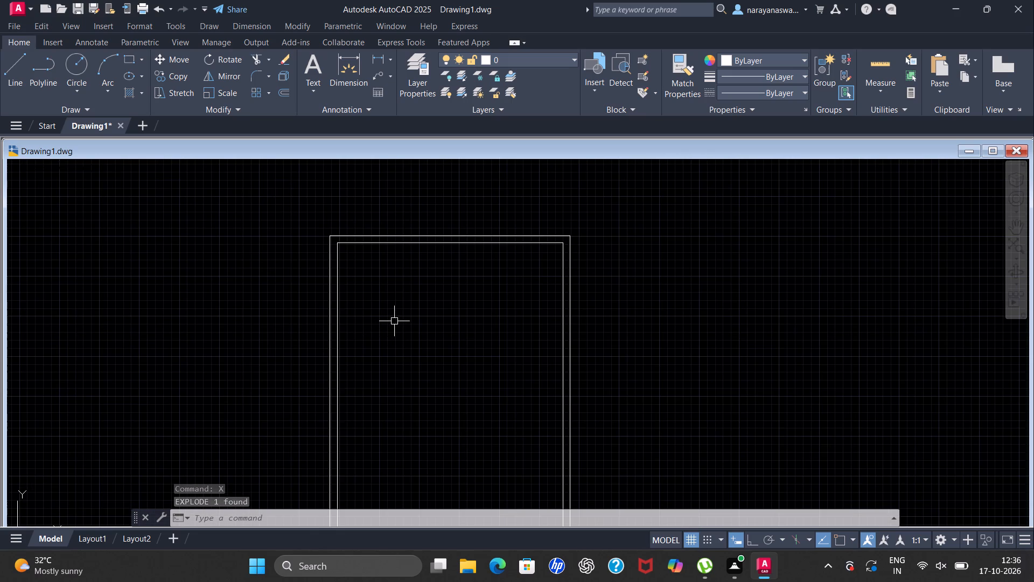
Offset the left inner wall line 11'6" to the right, into the house.
scroll(394, 321, "down", 1)
scroll(389, 360, "up", 1)
type("of")
key("Return")
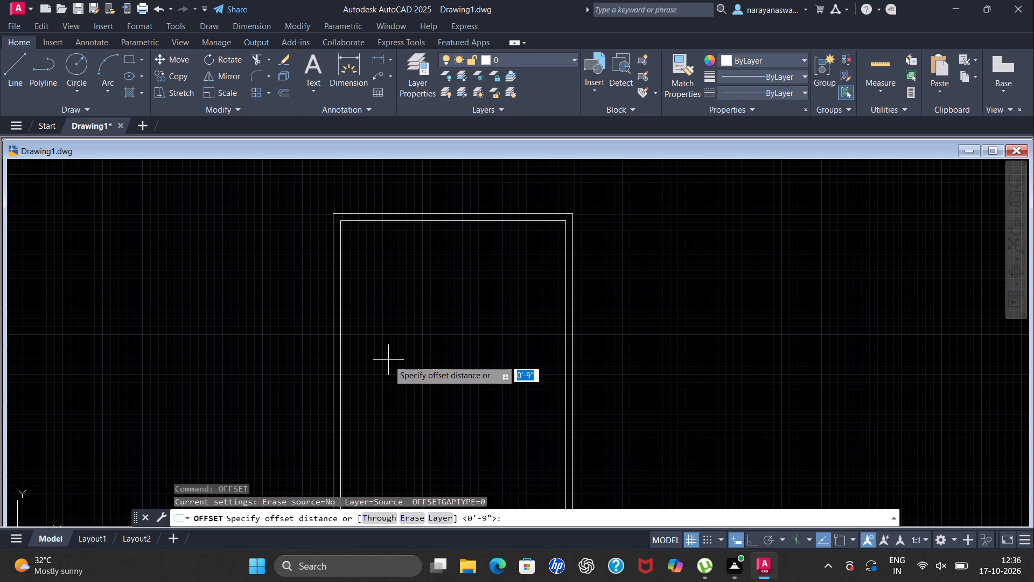
type("11")
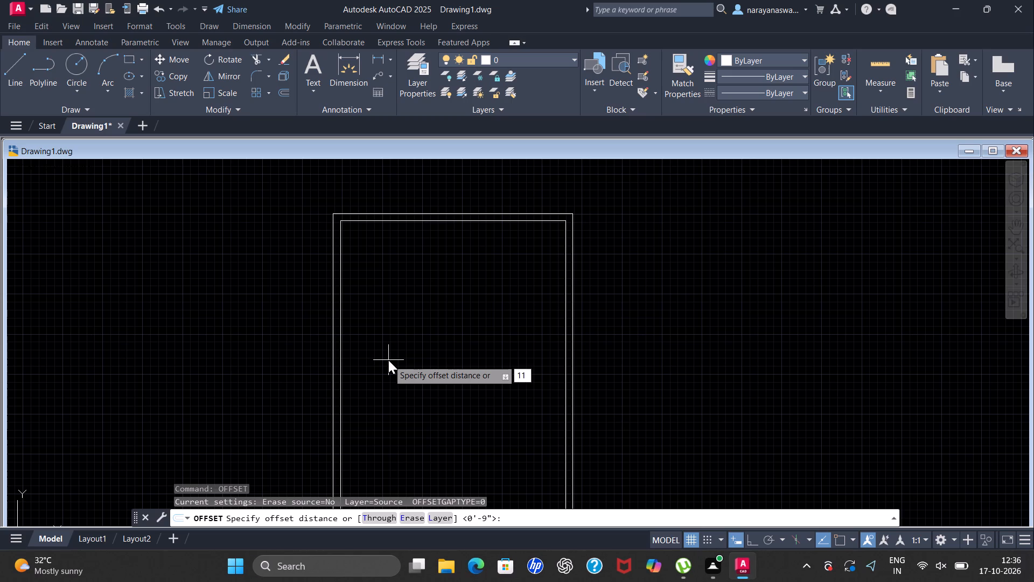
key("apostrophe")
key("6")
key("shift+quotedbl")
key("Return")
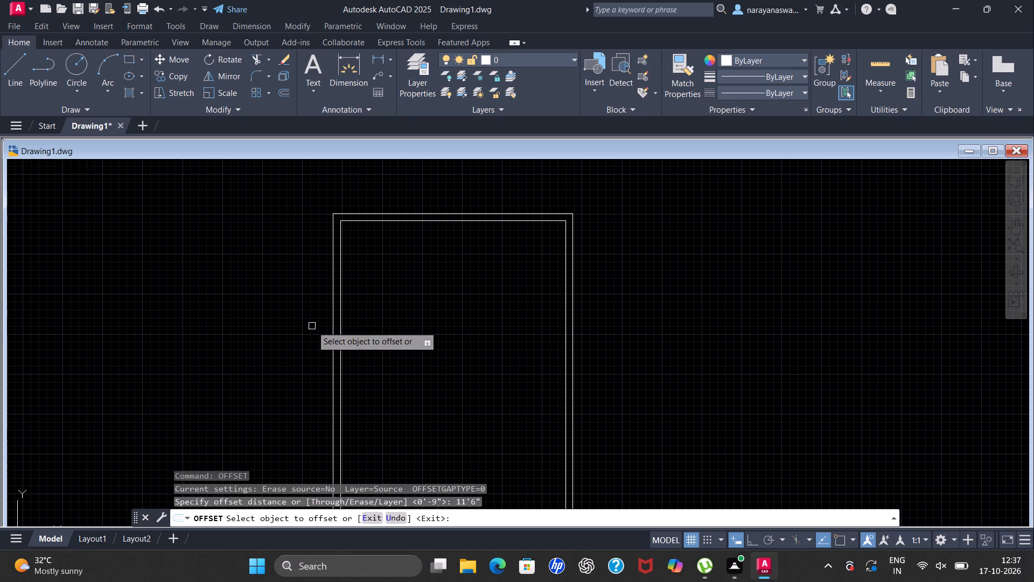
left_click(340, 274)
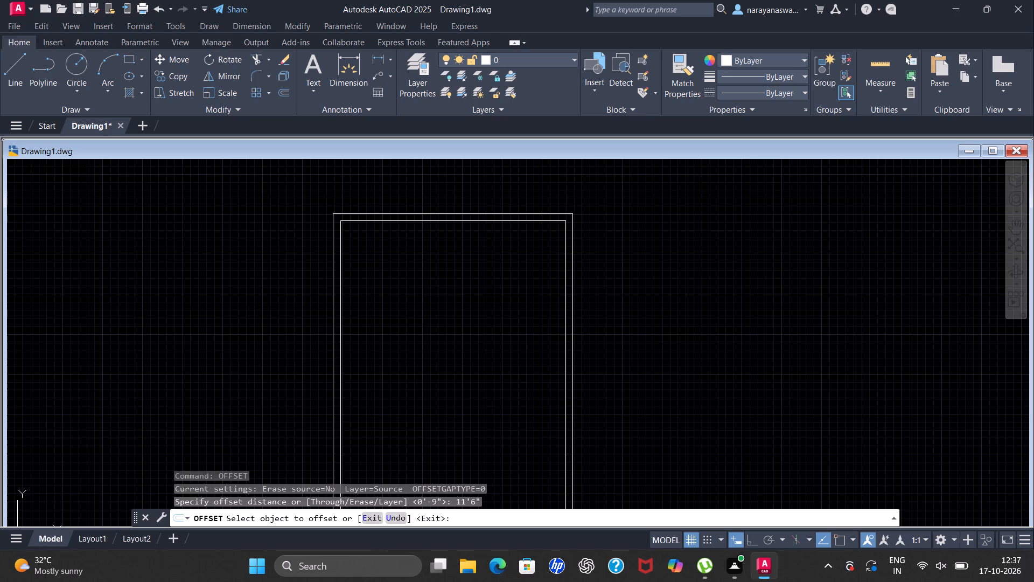
left_click(401, 269)
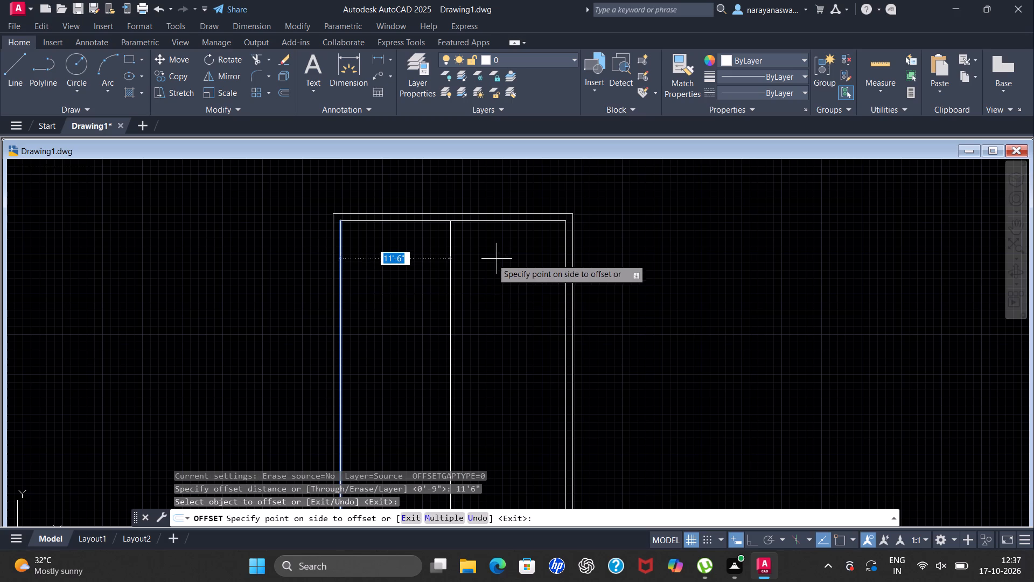
left_click(490, 255)
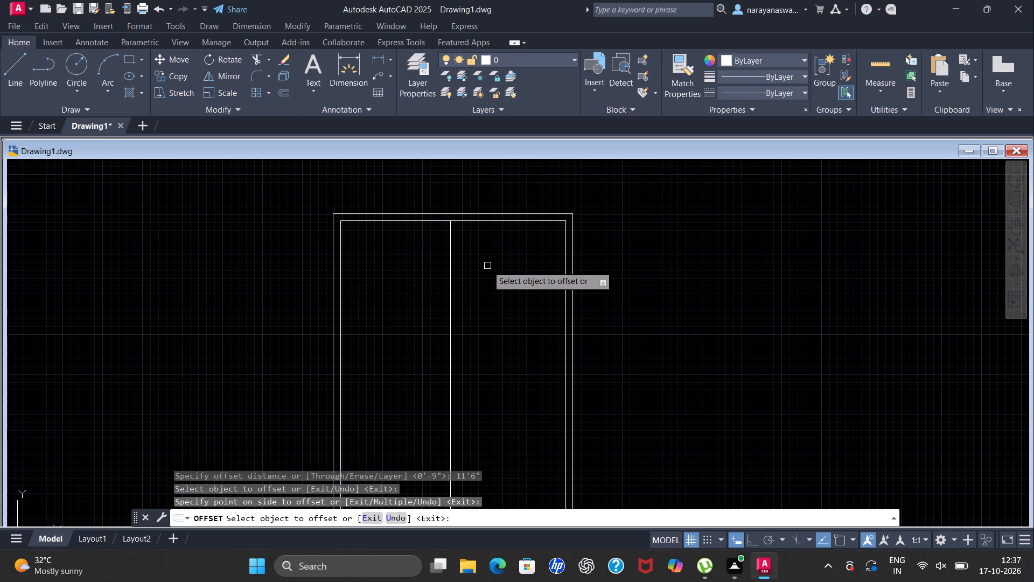
key("Escape")
Offset the new vertical partition line 9" to the right to give the partition wall its thickness.
key("space")
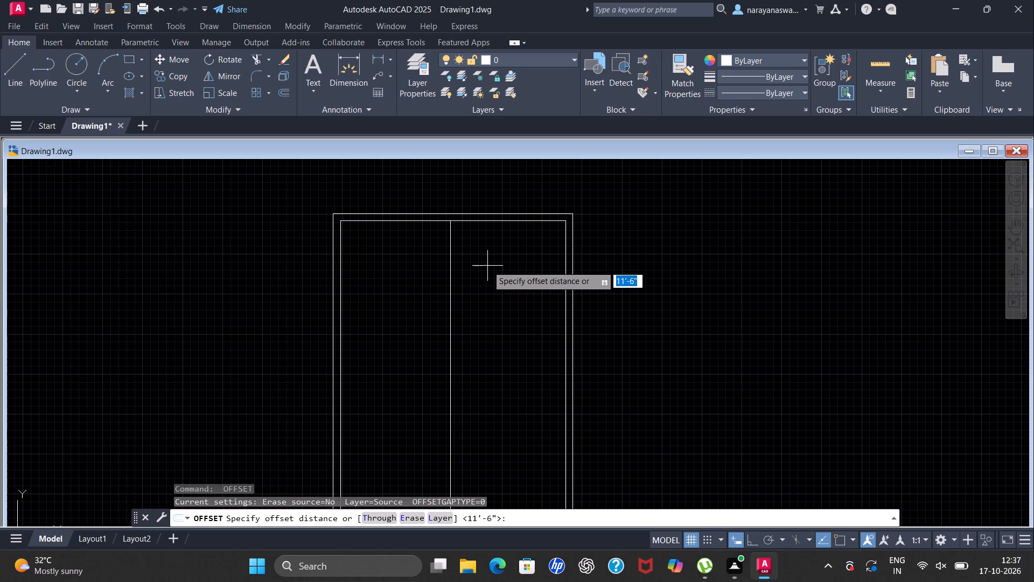
type("9")
key("shift+quotedbl")
key("Return")
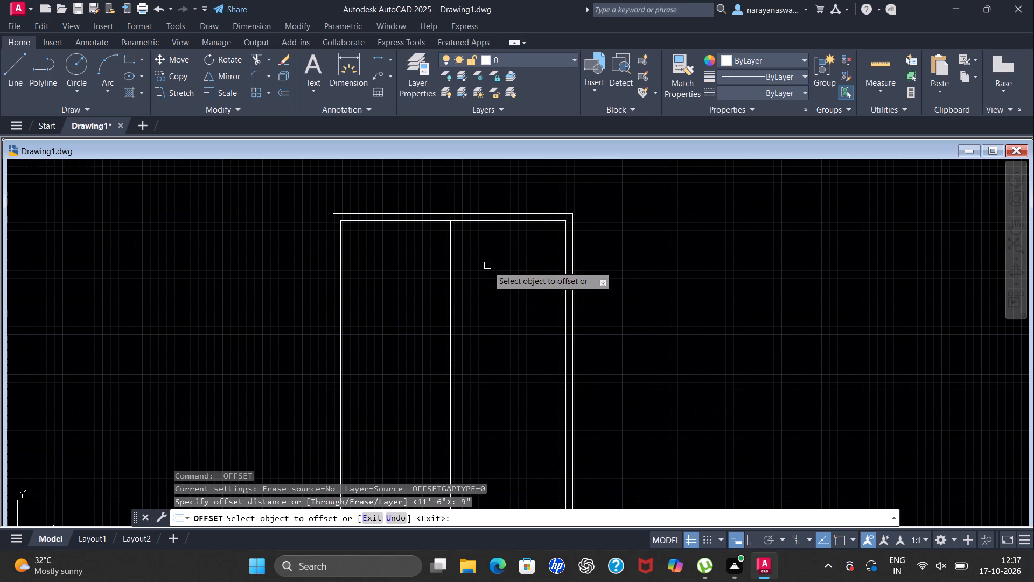
left_click(451, 247)
left_click(471, 243)
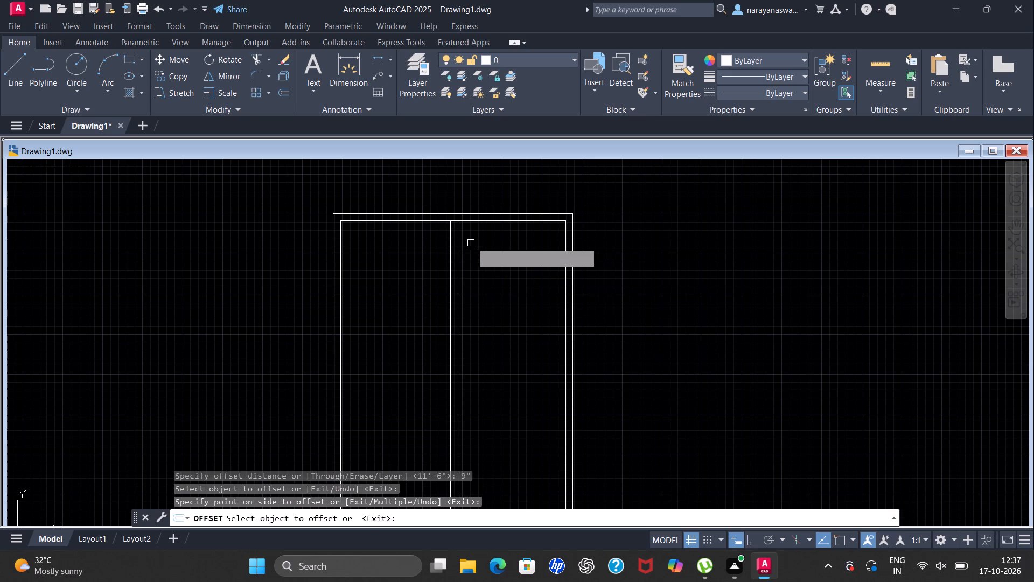
key("Escape")
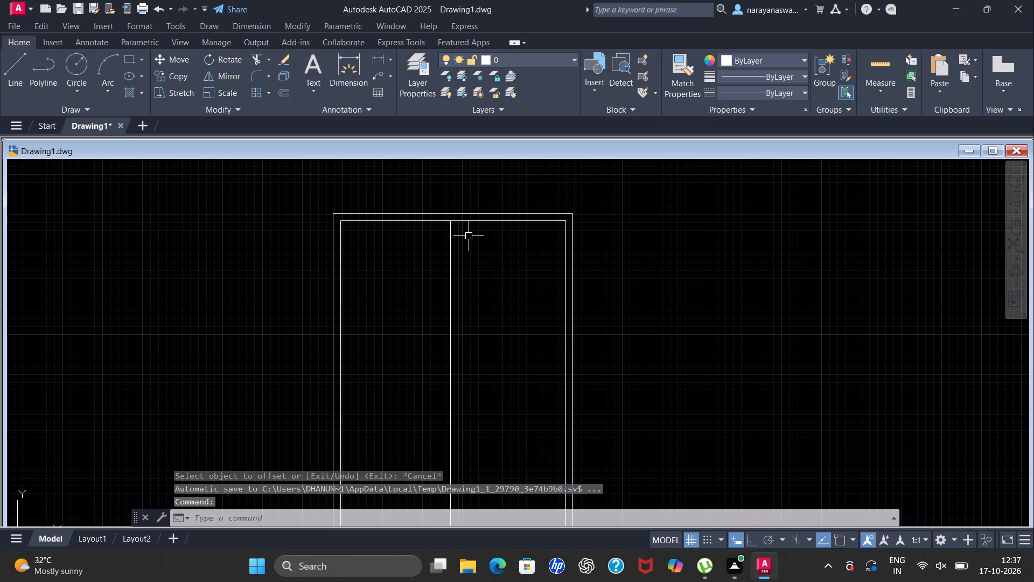
Offset the top inner wall line 3'6" downward, into the house.
key("space")
key("3")
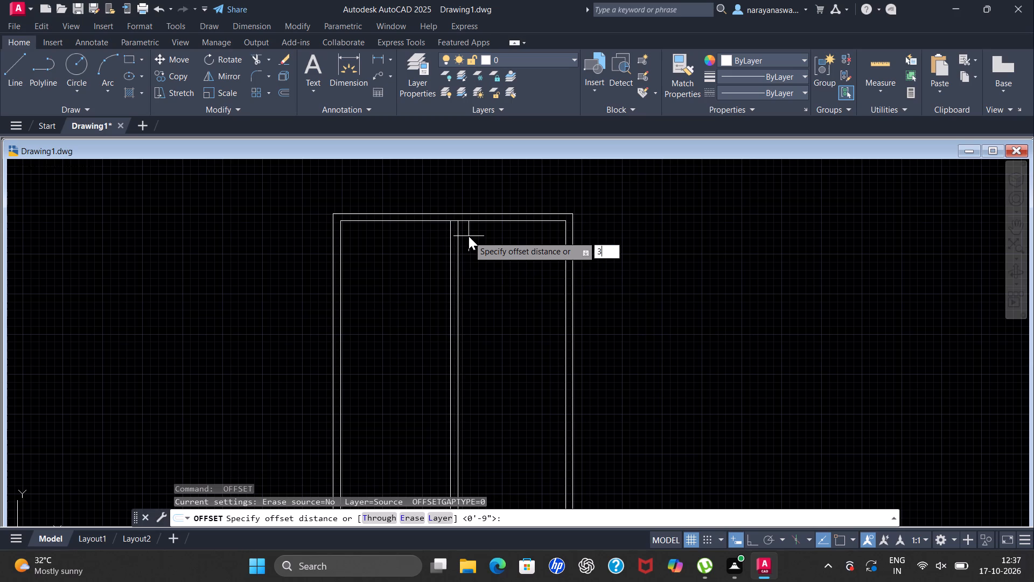
key("apostrophe")
key("6")
key("shift+quotedbl")
key("Return")
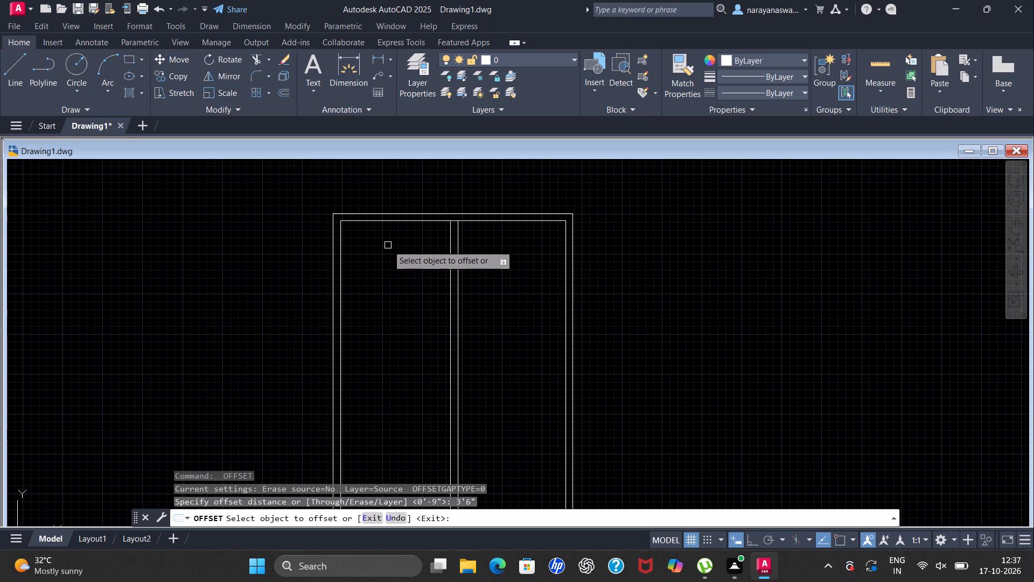
left_click(412, 222)
left_click(401, 270)
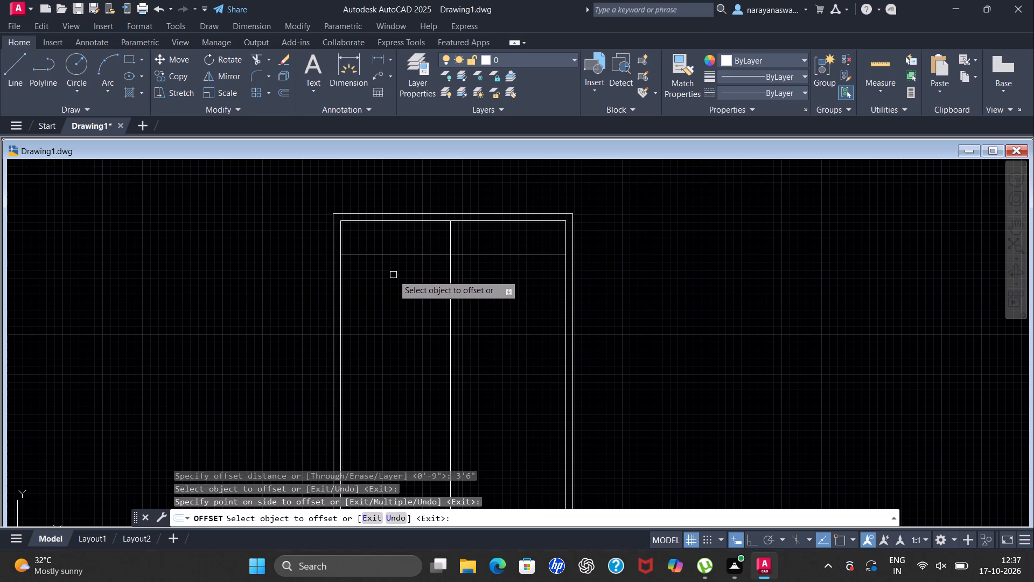
key("Escape")
Start another Offset for the interior wall lines.
key("space")
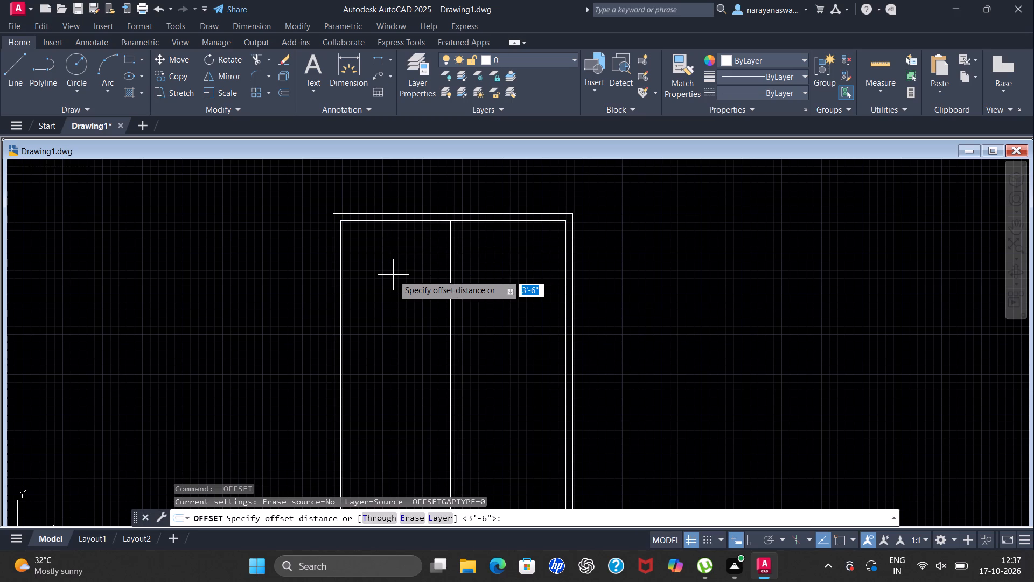
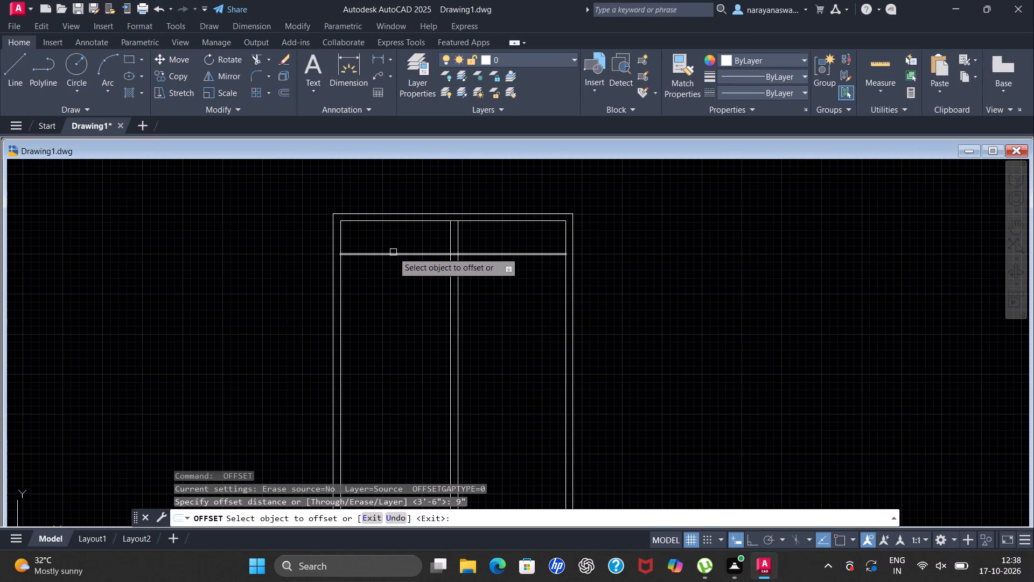
Offset the new horizontal partition line 9" downward to give the upper partition wall its thickness.
left_click(392, 255)
left_click(390, 268)
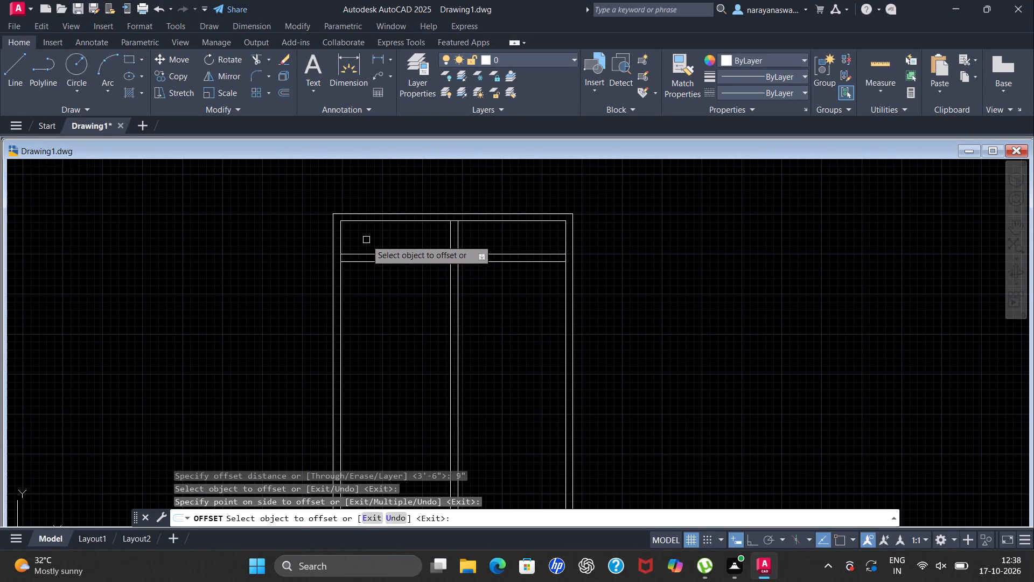
key("Escape")
Offset the lower line of the upper horizontal partition wall 11' downward.
scroll(409, 258, "down", 1)
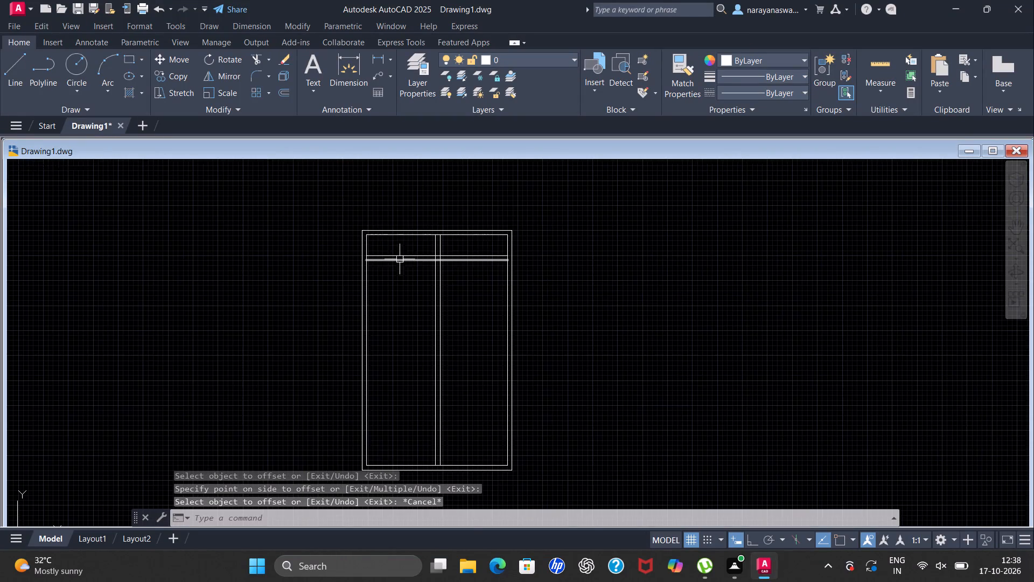
scroll(410, 298, "up", 2)
scroll(424, 275, "down", 2)
scroll(408, 293, "up", 1)
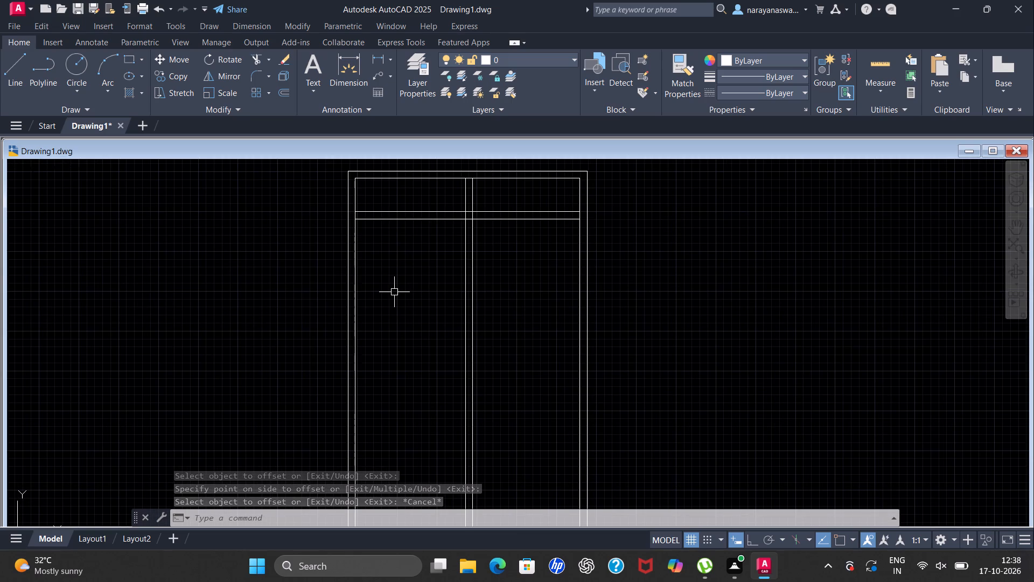
key("space")
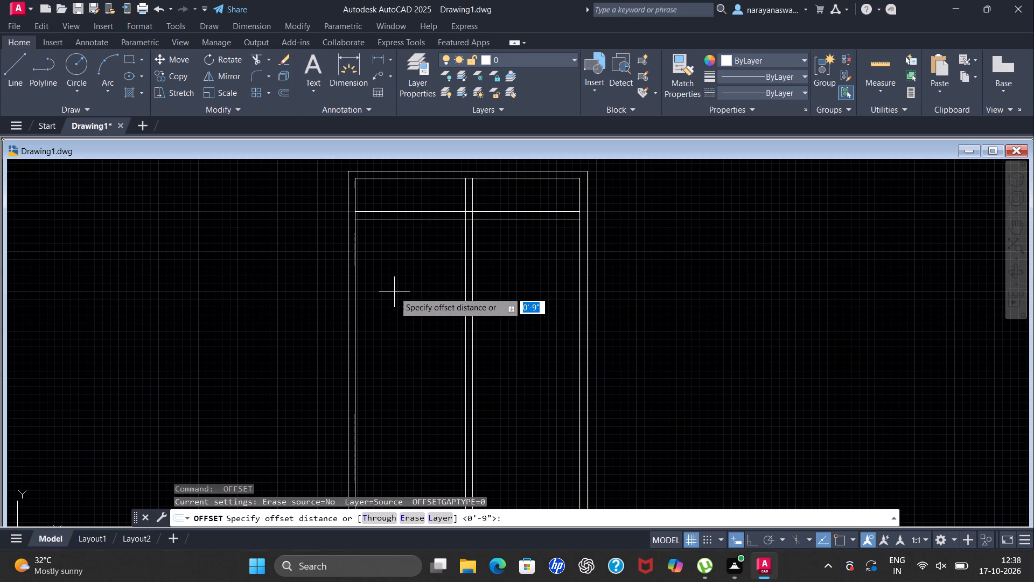
type("11")
key("apostrophe")
key("Return")
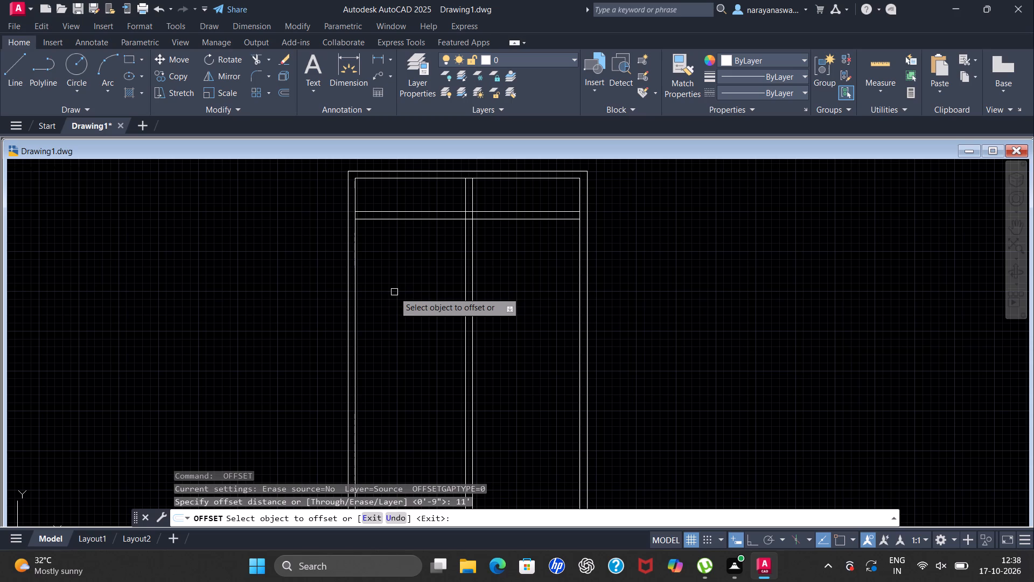
scroll(412, 260, "up", 1)
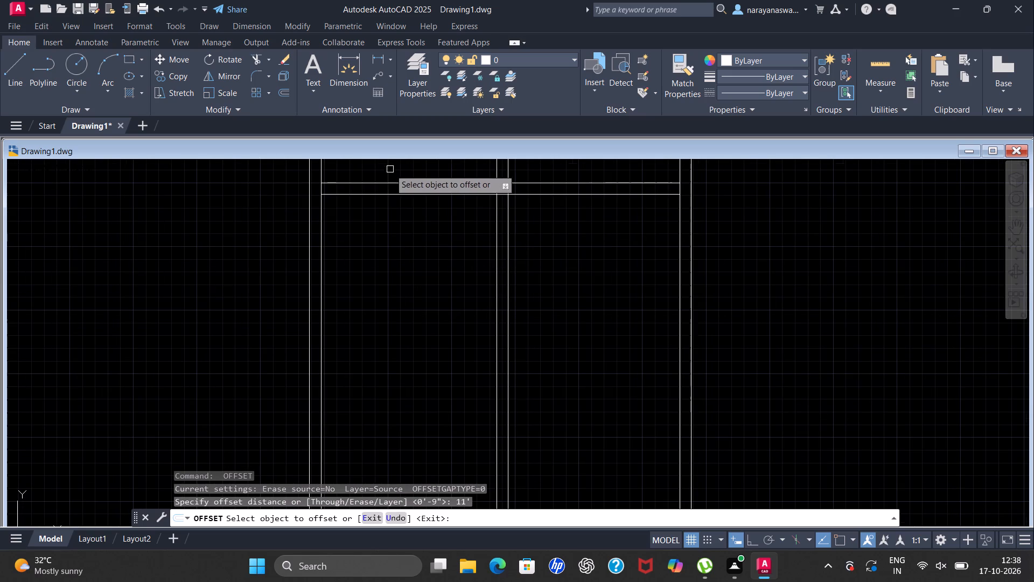
left_click(415, 193)
left_click(403, 294)
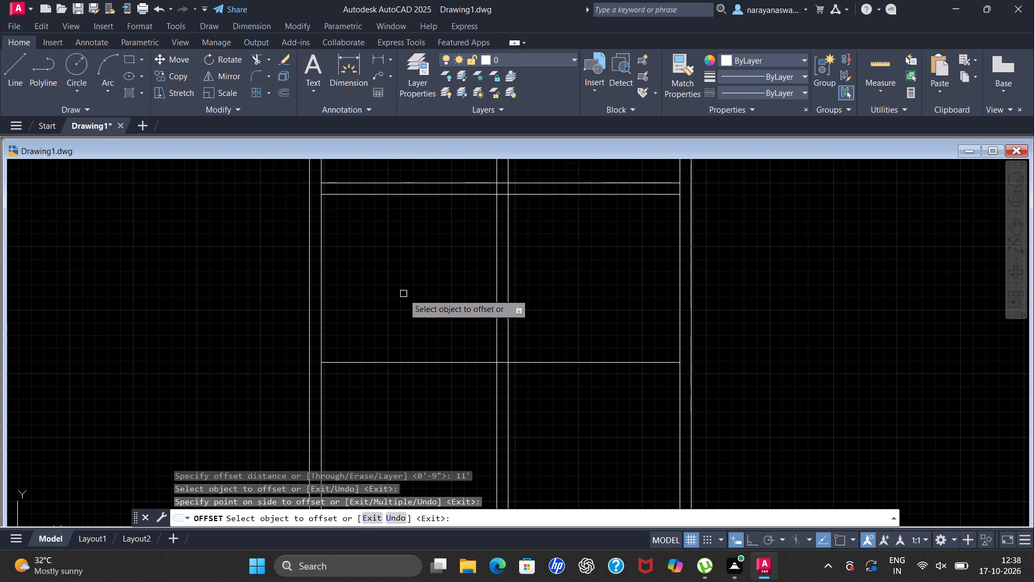
key("Escape")
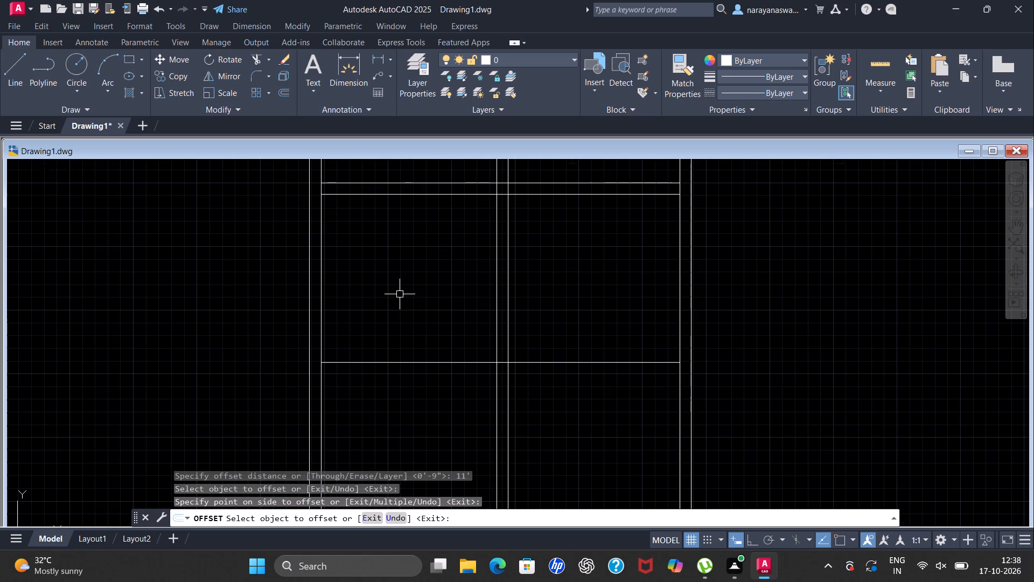
Offset the new horizontal line 9" downward to form the second horizontal partition wall.
key("space")
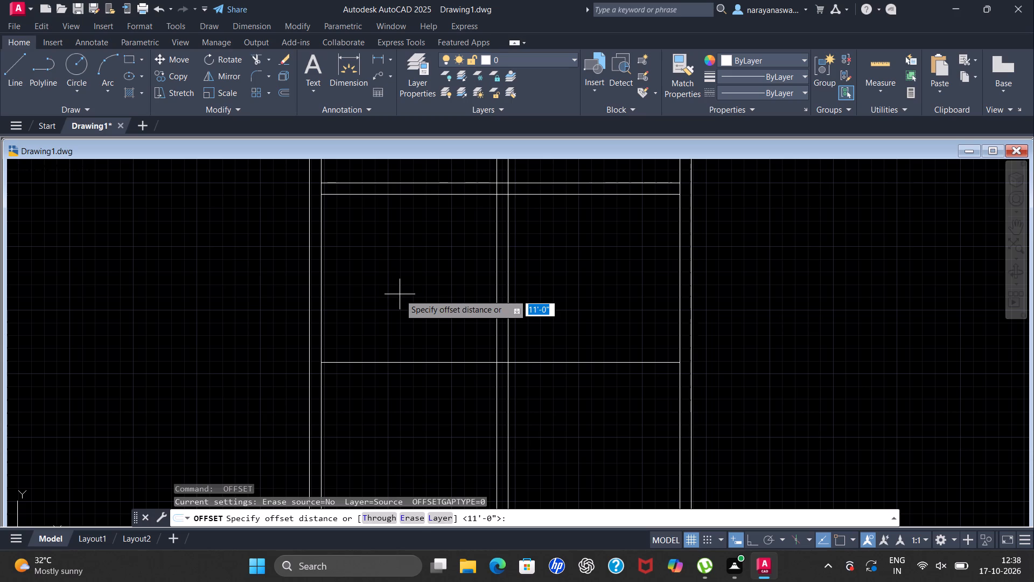
key("9")
key("shift+quotedbl")
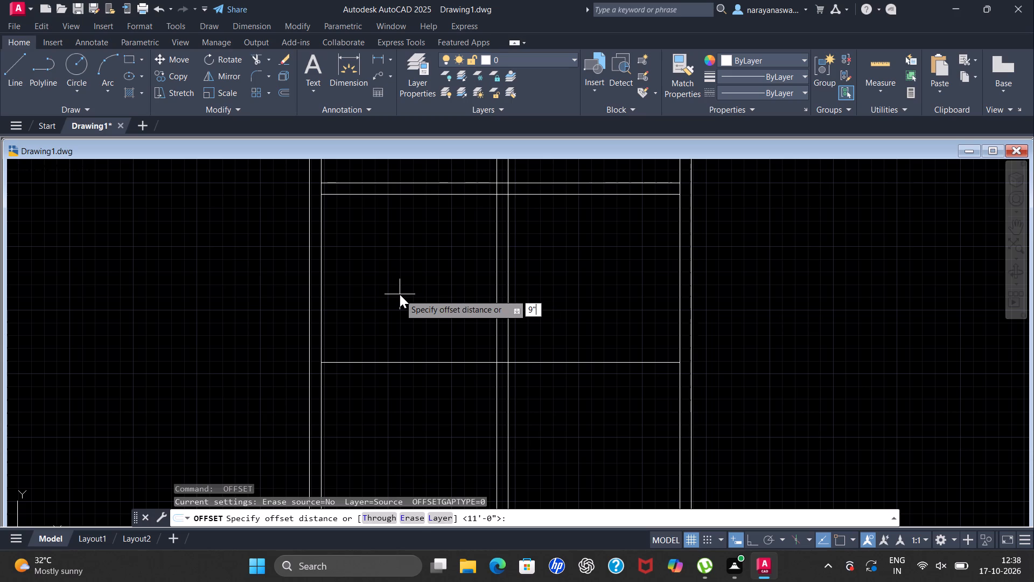
key("Return")
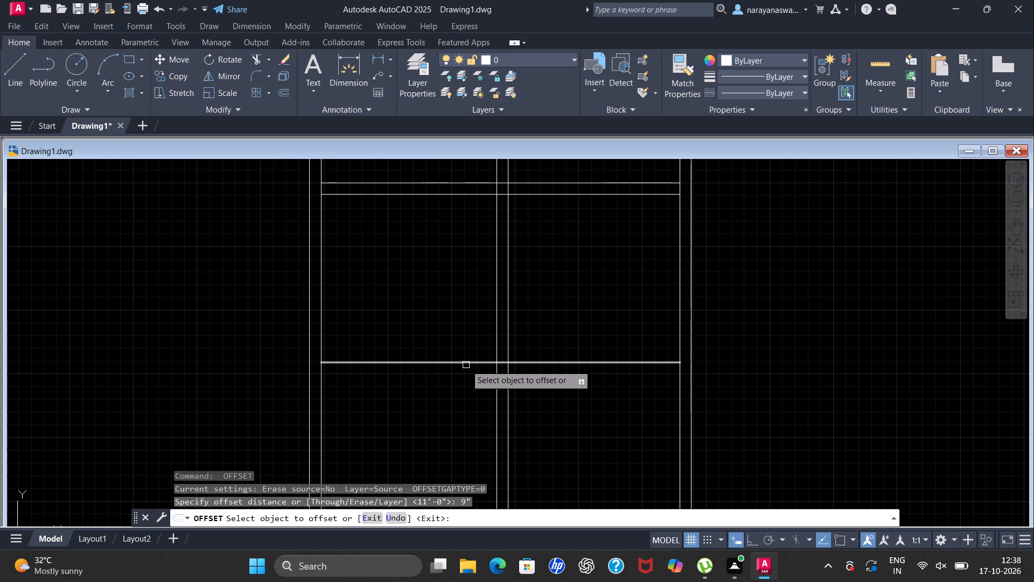
left_click(466, 365)
left_click(463, 403)
key("Escape")
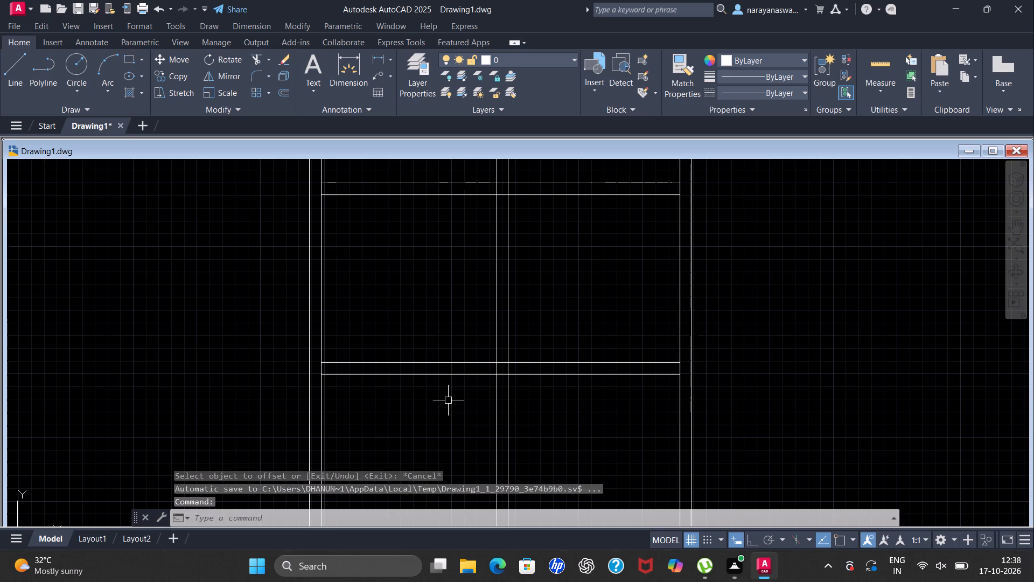
Trim both horizontal partition walls where they extend to the right of the vertical partition wall.
scroll(459, 371, "down", 3)
scroll(499, 363, "up", 2)
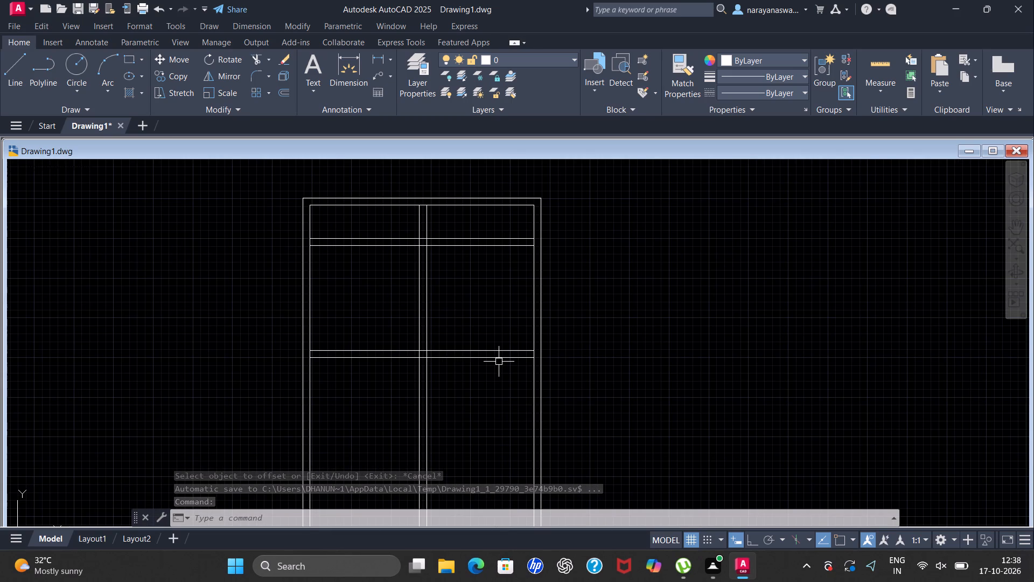
type("tr")
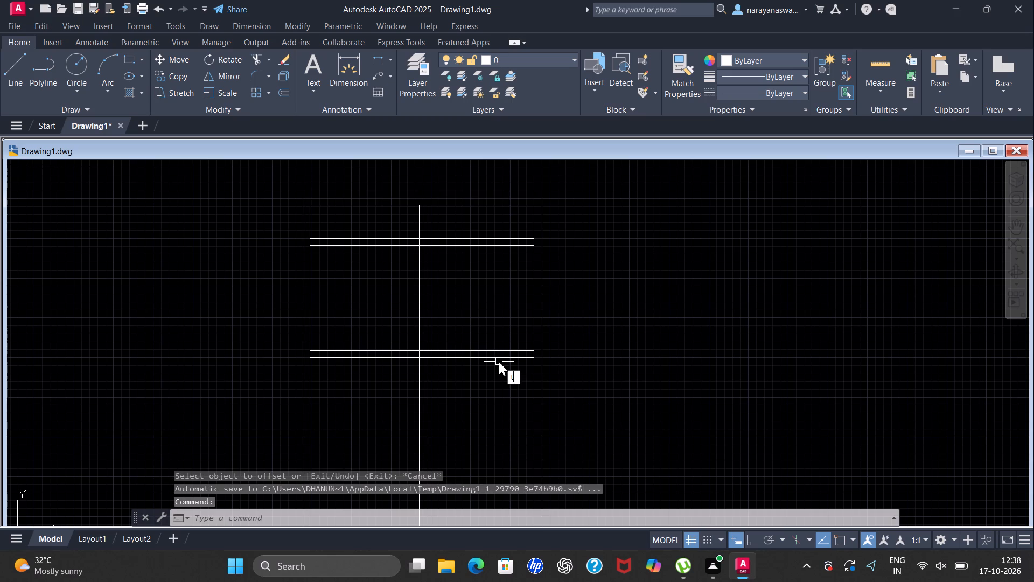
key("Return")
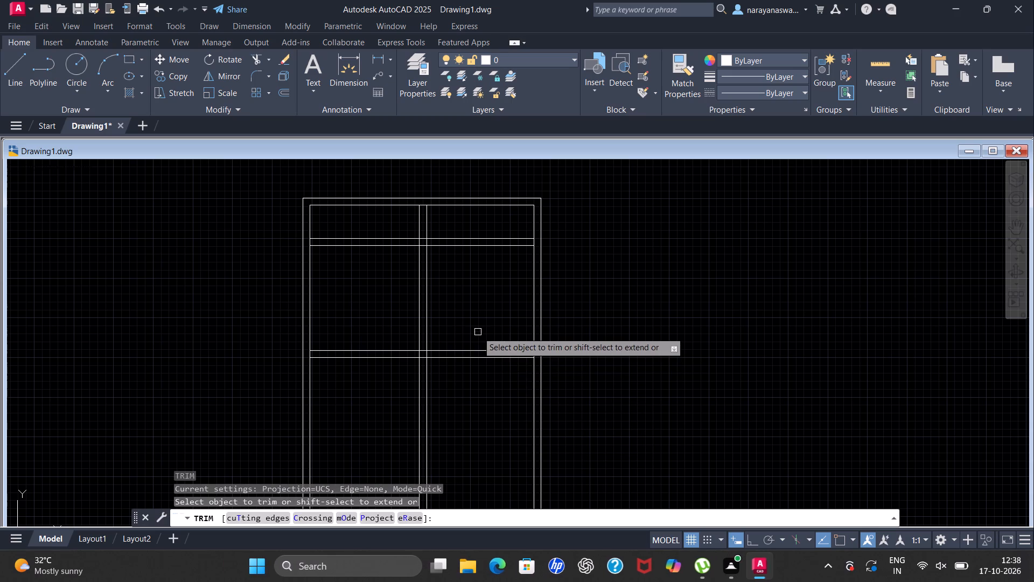
left_click_drag(484, 347, 490, 384)
scroll(462, 240, "up", 1)
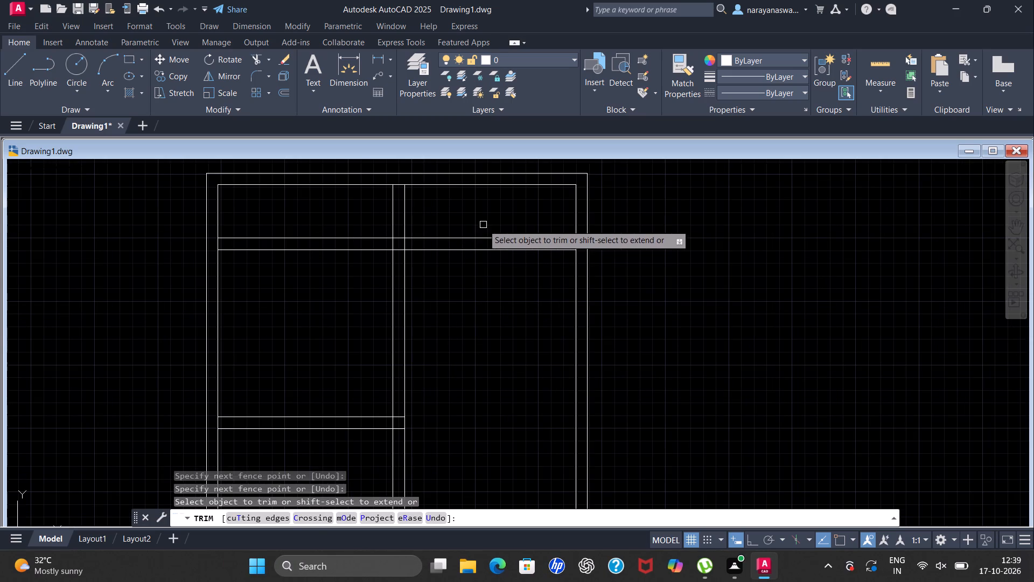
left_click_drag(486, 214, 516, 373)
scroll(515, 328, "down", 3)
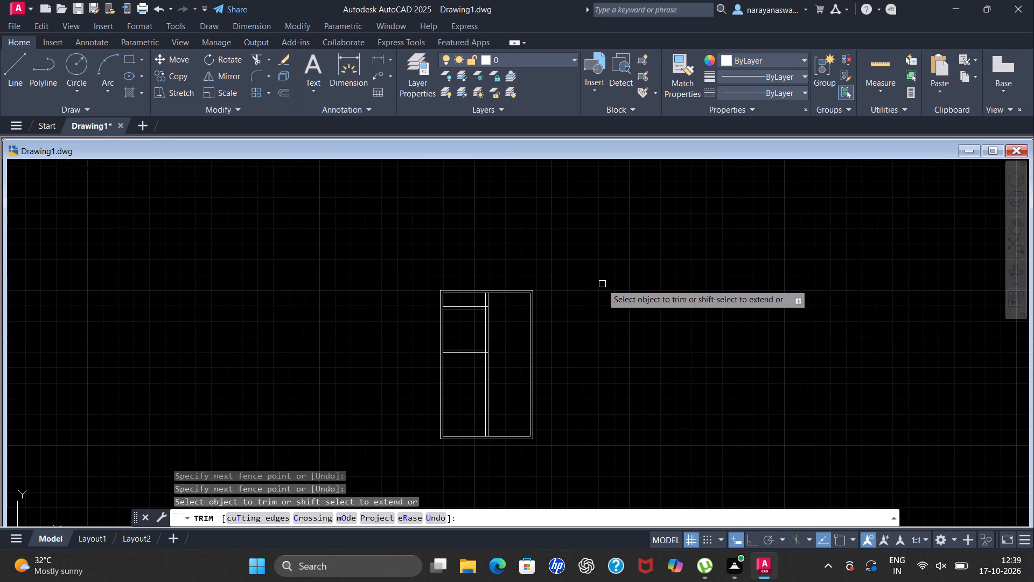
key("Escape")
Save the drawing in the harika folder on the Desktop as "17-10-26 plan 25'x40'".
key("ctrl+s")
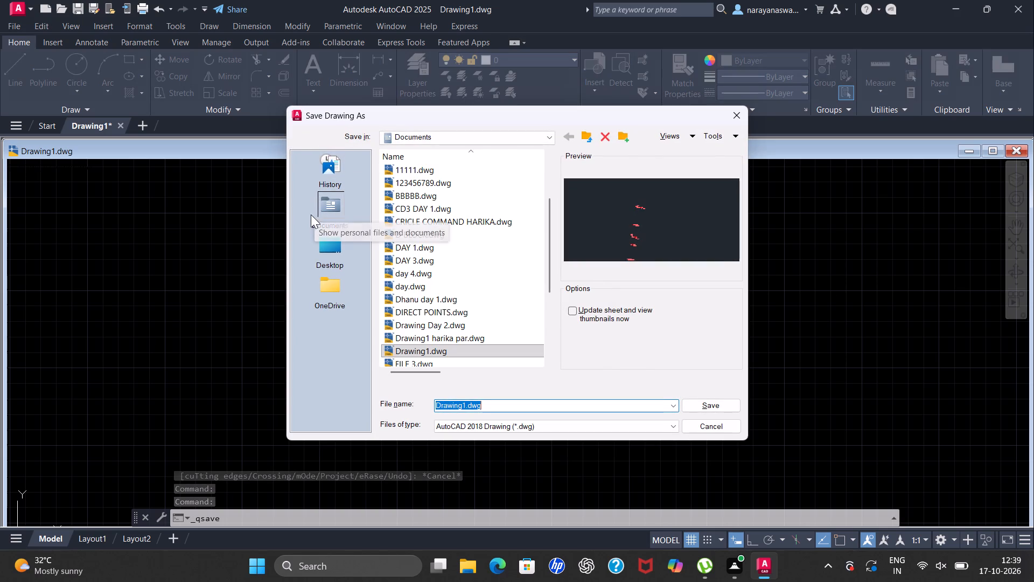
double_click(335, 247)
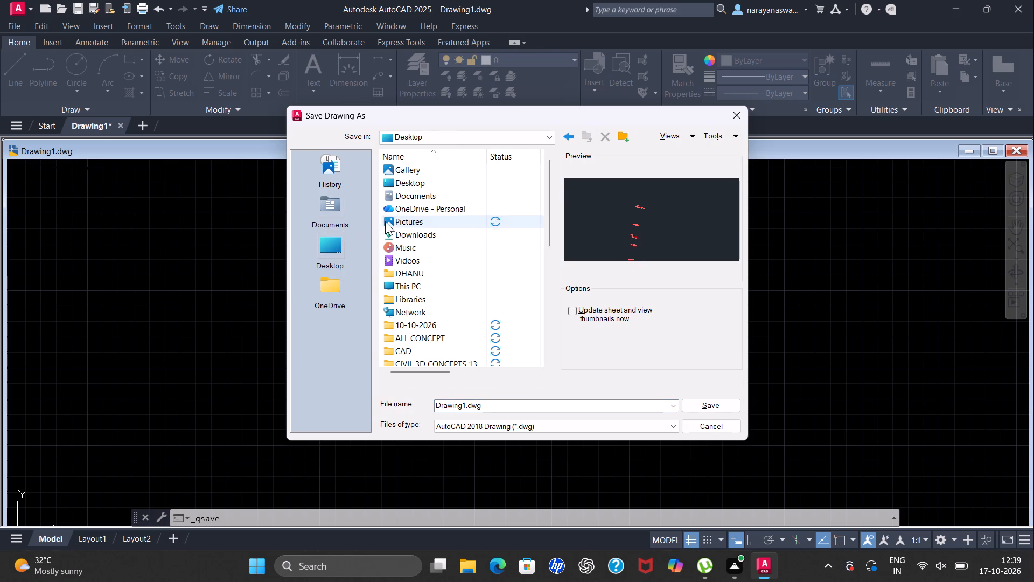
scroll(437, 313, "down", 2)
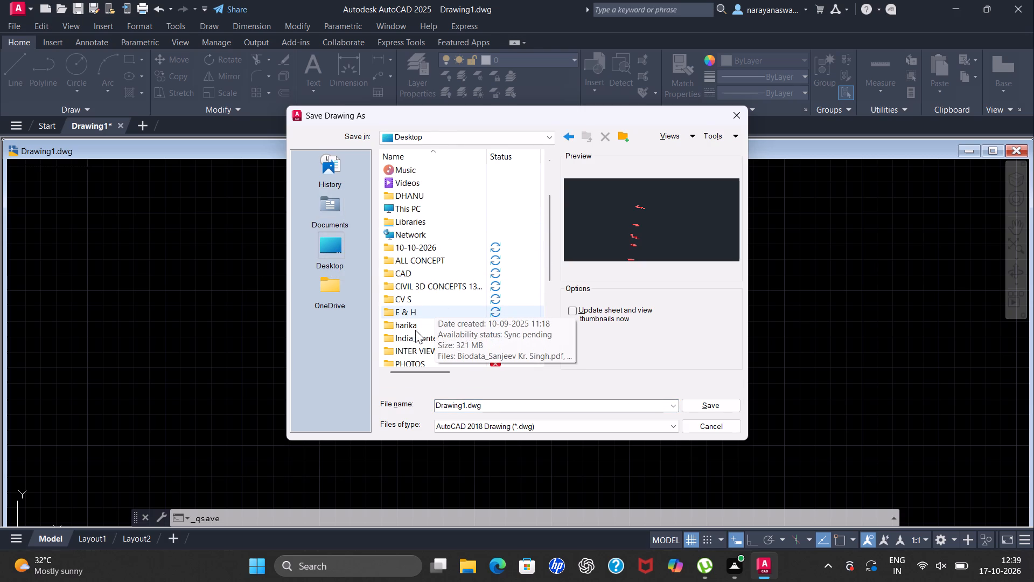
double_click(415, 330)
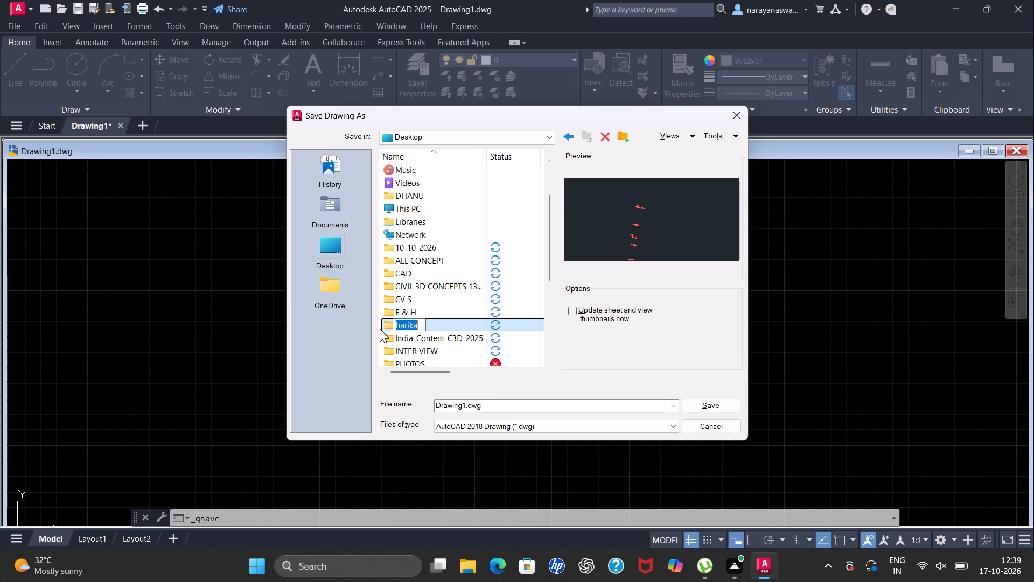
double_click(452, 323)
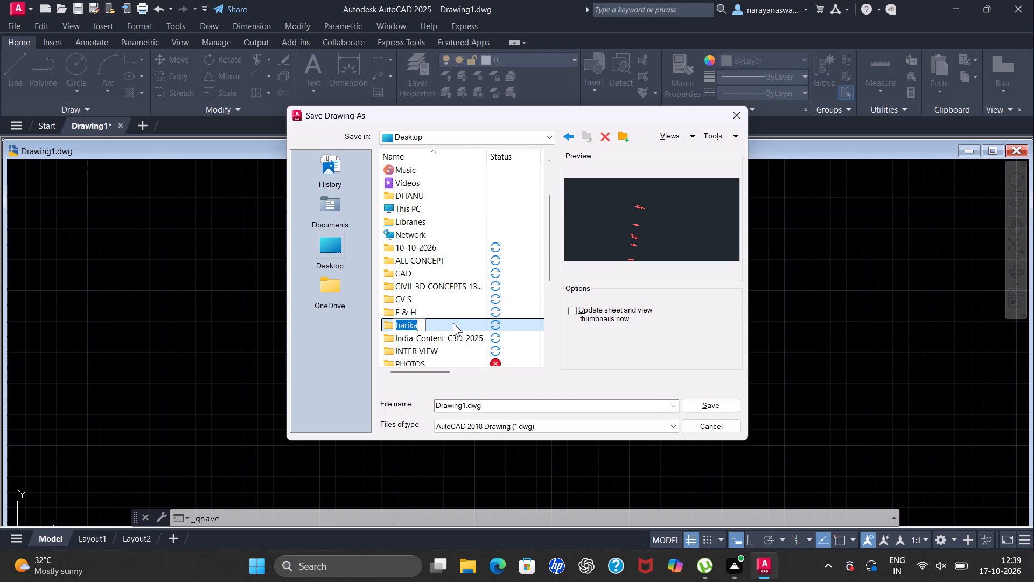
left_click(452, 322)
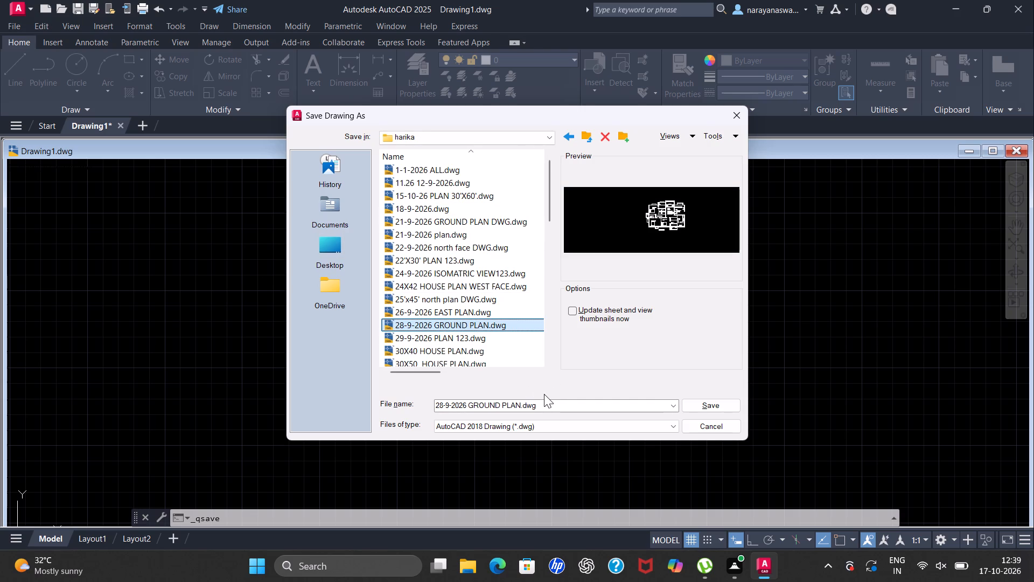
left_click(555, 411)
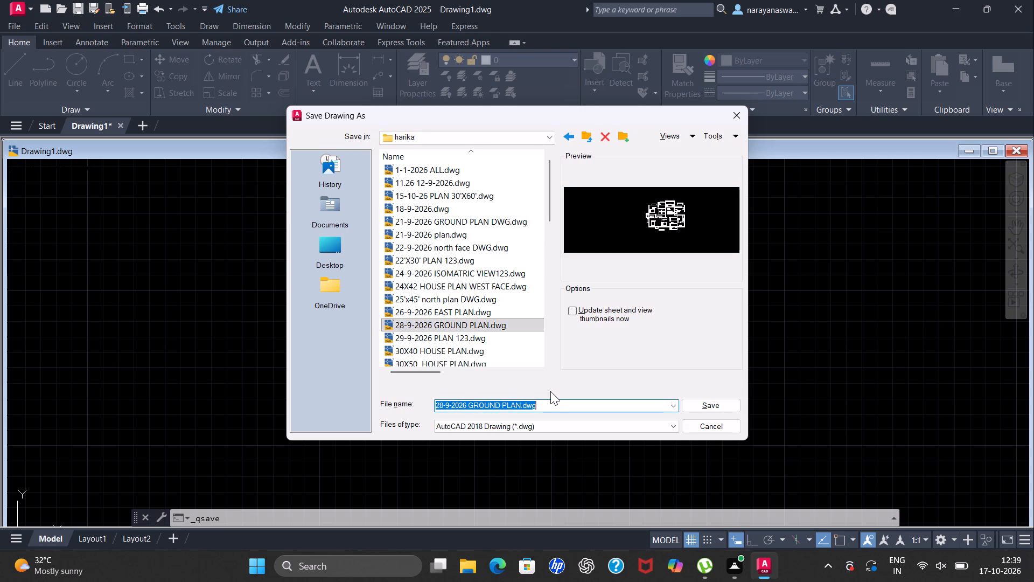
key("BackSpace")
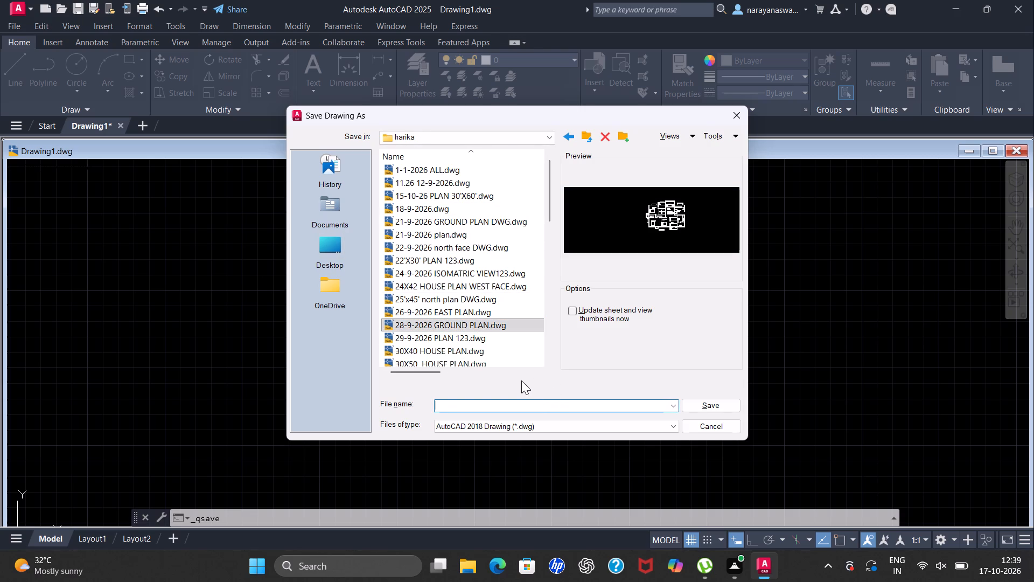
type("17")
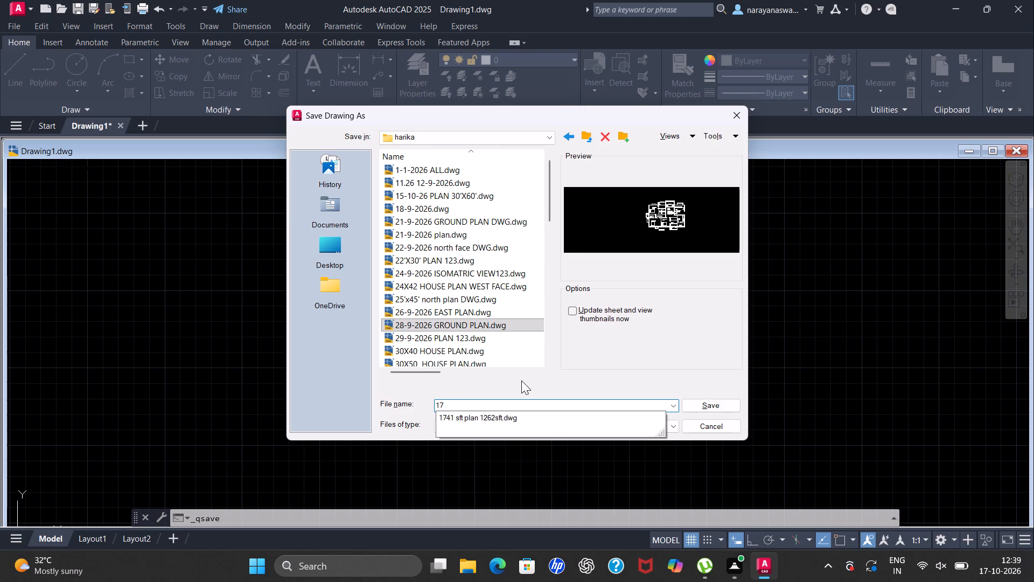
key("minus")
key("1")
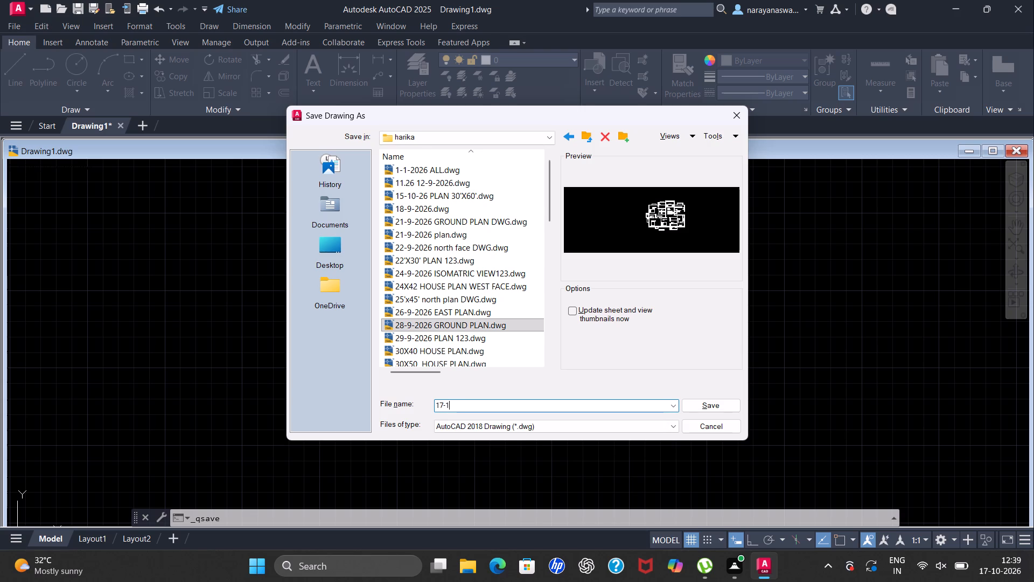
type("0-26")
key("space")
type("plan")
key("space")
type("25'")
type("x30")
key("BackSpace")
key("BackSpace")
key("4")
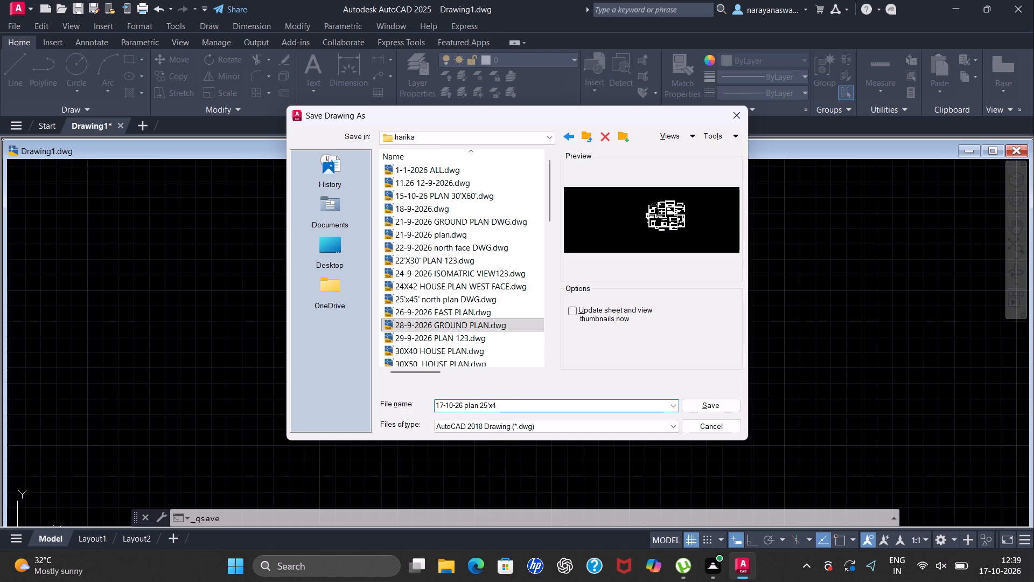
type("0'")
left_click(705, 408)
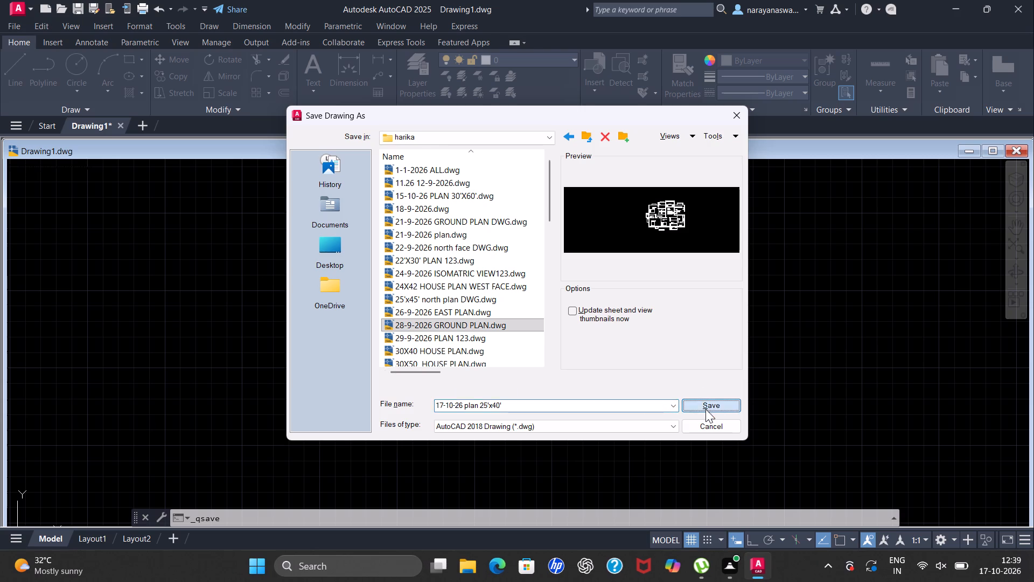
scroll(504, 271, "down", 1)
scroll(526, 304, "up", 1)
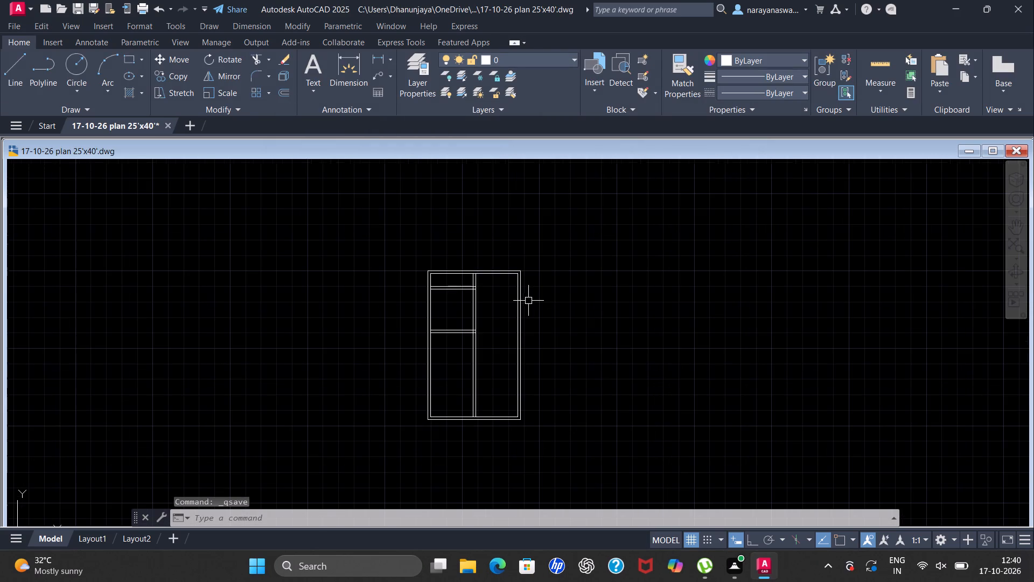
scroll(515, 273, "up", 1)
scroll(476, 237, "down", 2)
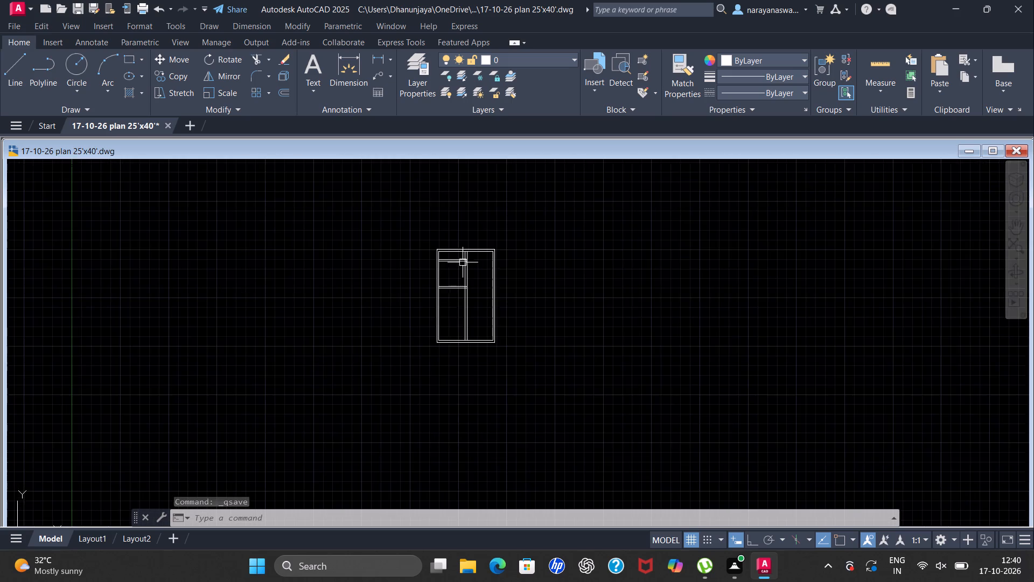
Measure the clear width of the space between the vertical partition wall and the right outer wall.
scroll(449, 314, "up", 2)
scroll(455, 306, "down", 2)
scroll(444, 299, "up", 1)
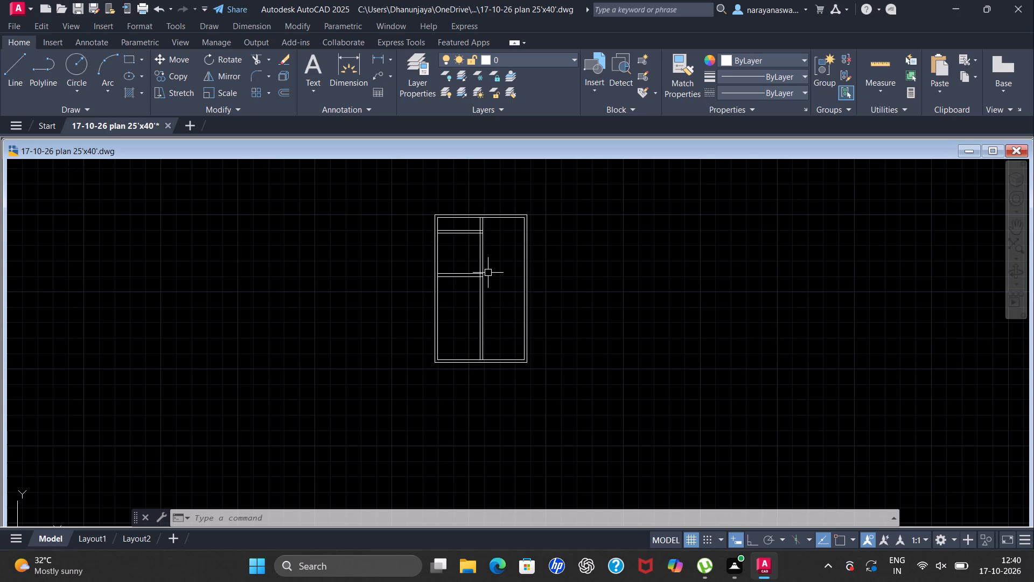
scroll(486, 266, "up", 1)
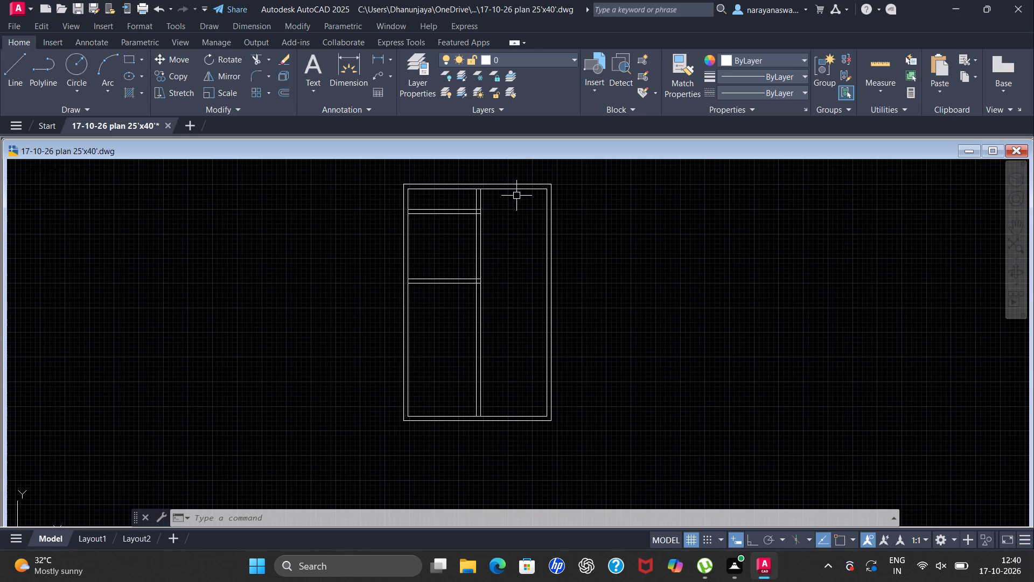
scroll(541, 181, "up", 2)
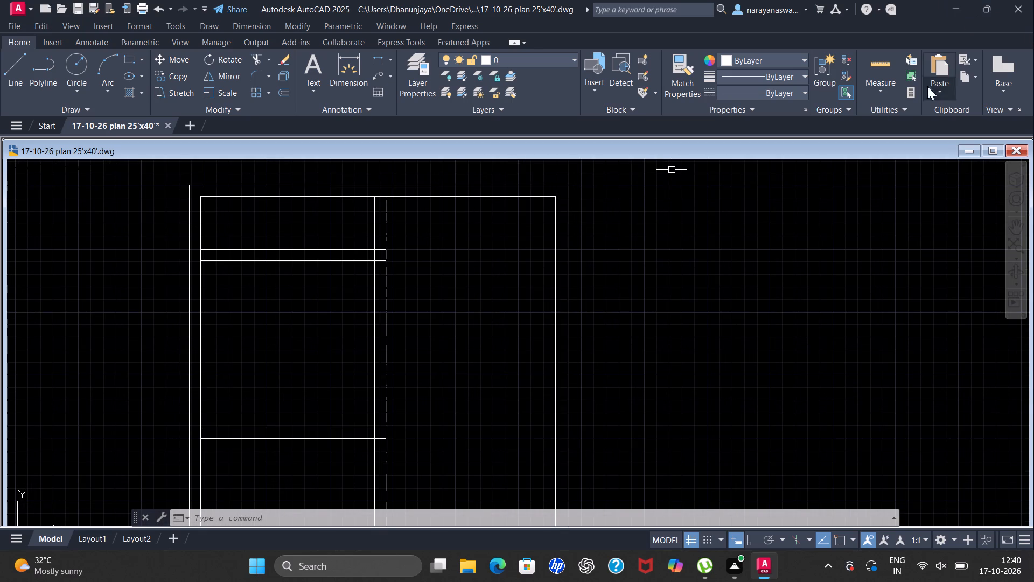
left_click(883, 71)
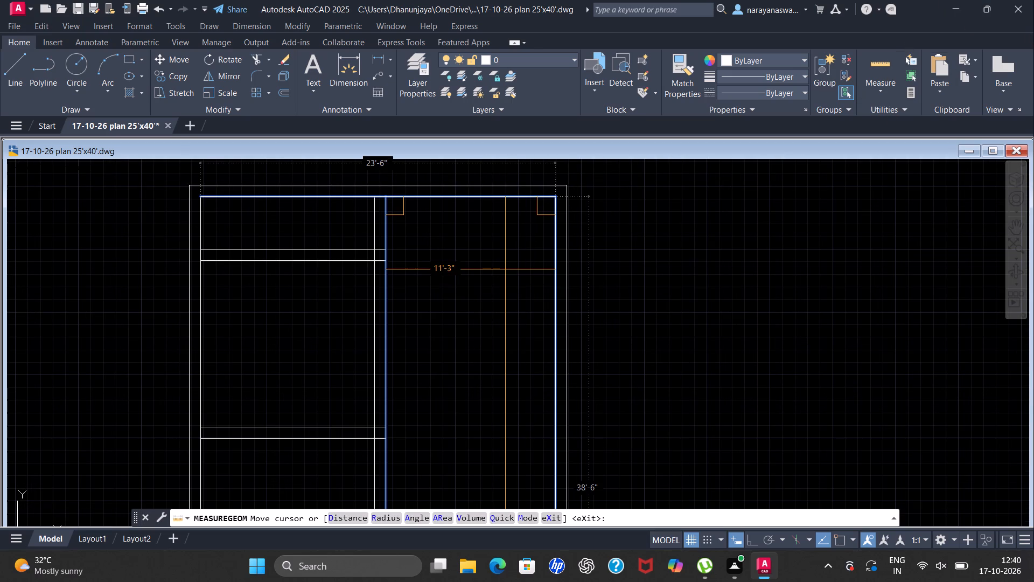
key("Escape")
scroll(561, 233, "down", 2)
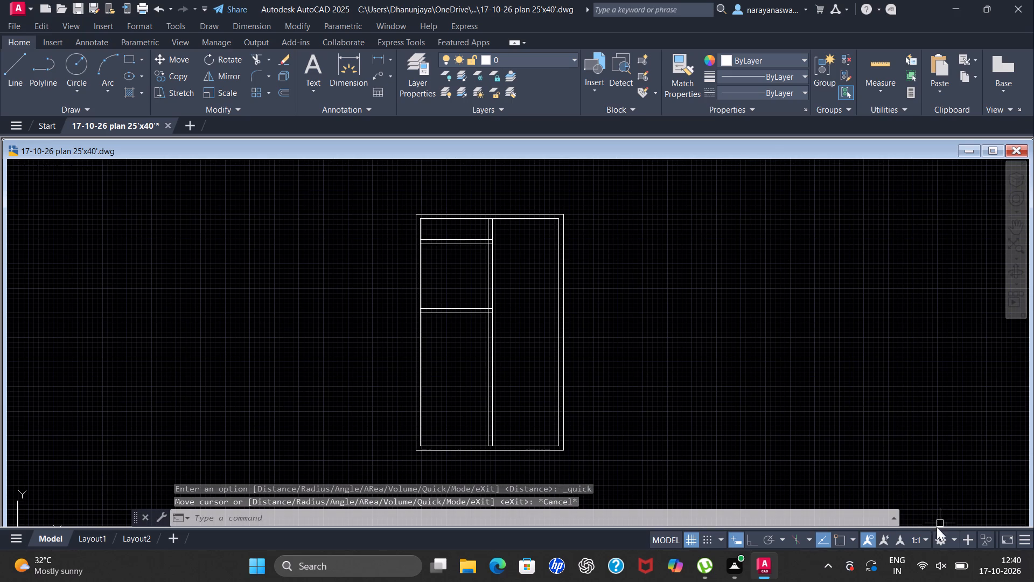
Raise the display brightness to 100 in the system quick settings and return to the drawing.
left_click(923, 563)
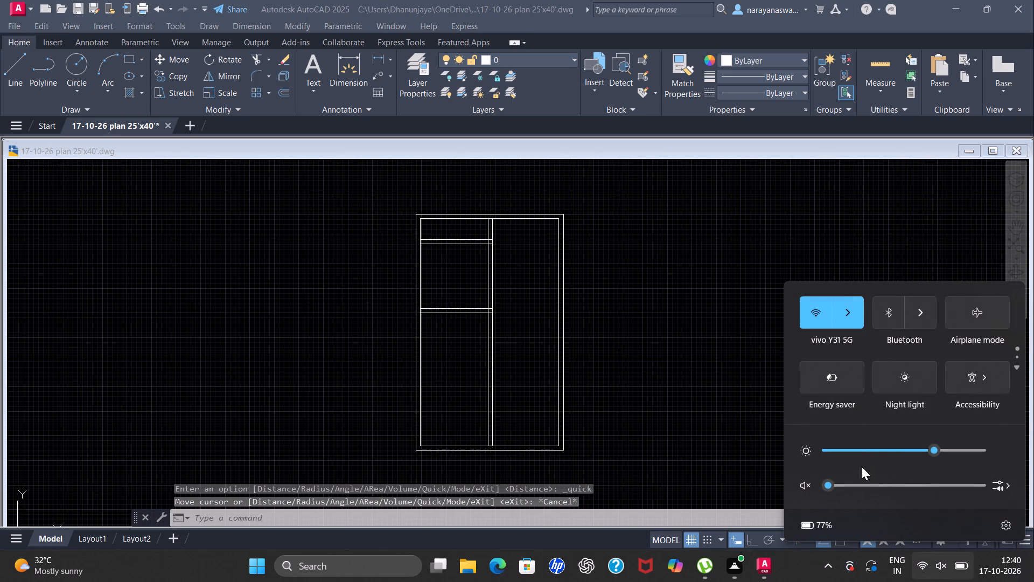
left_click_drag(930, 446, 990, 444)
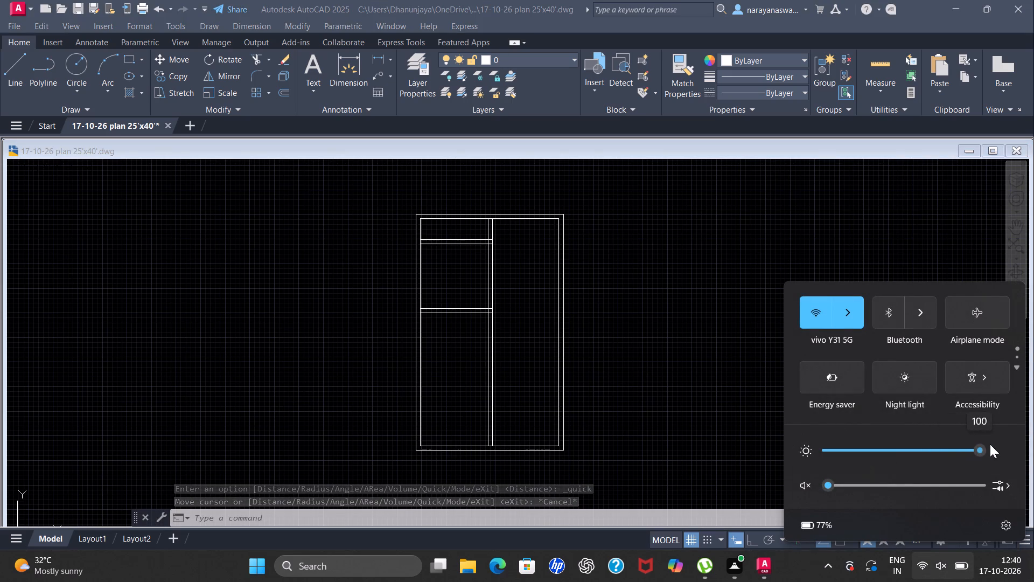
left_click_drag(990, 444, 1004, 444)
left_click(695, 290)
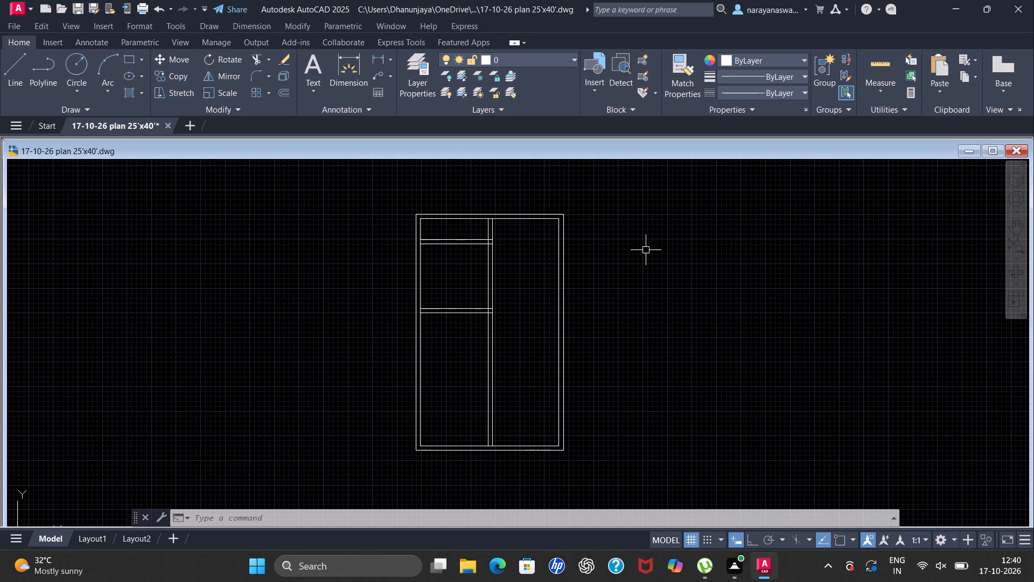
Offset the inner line of the top outer wall 9' downward.
type("of")
key("Return")
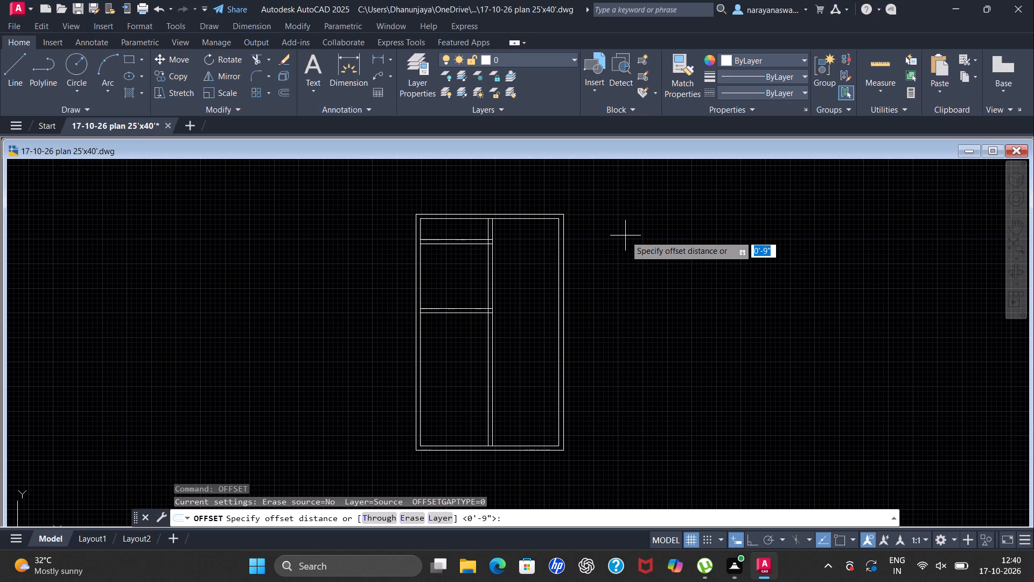
key("9")
key("apostrophe")
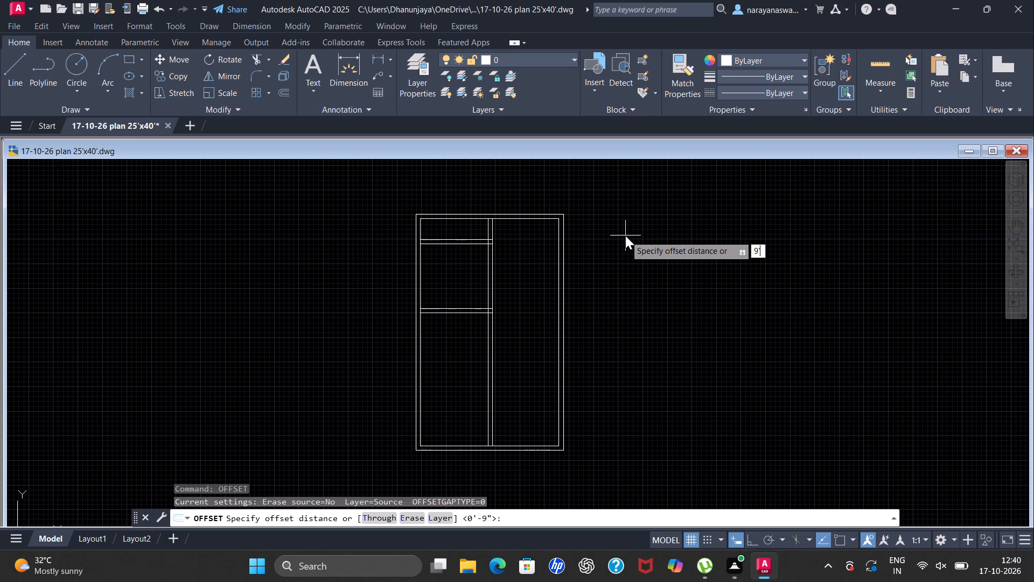
key("Return")
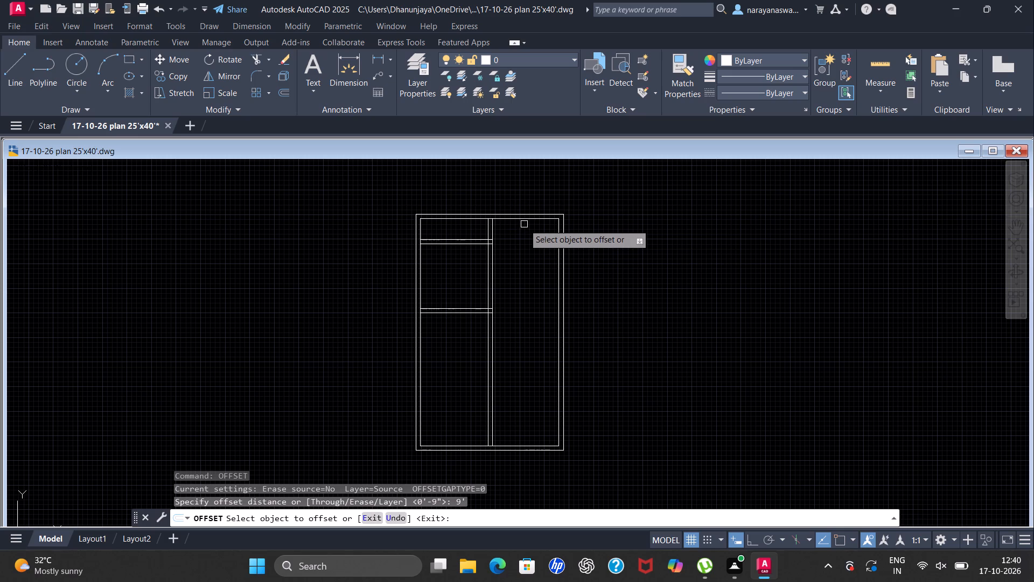
scroll(524, 224, "up", 2)
left_click(536, 211)
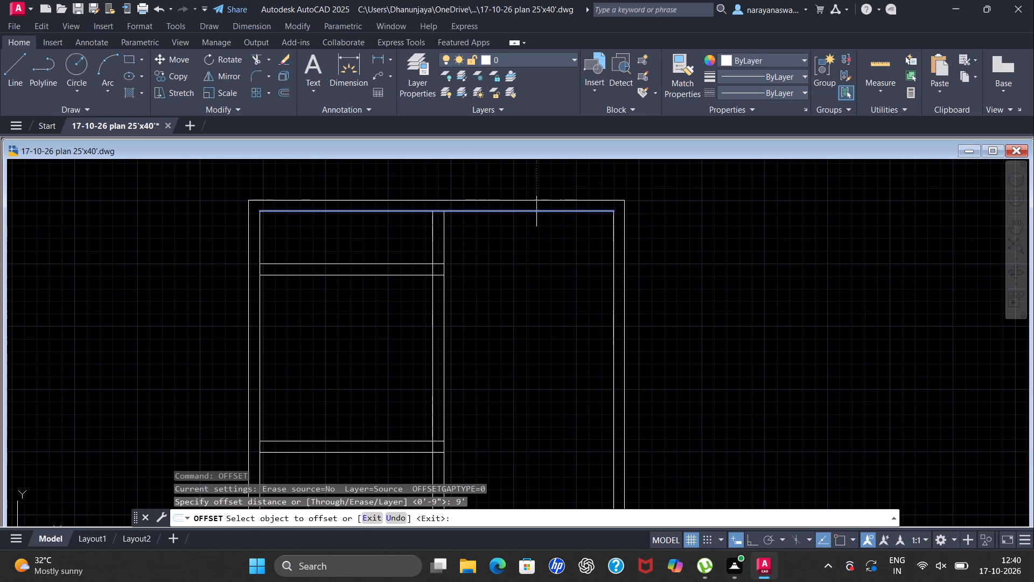
left_click(535, 400)
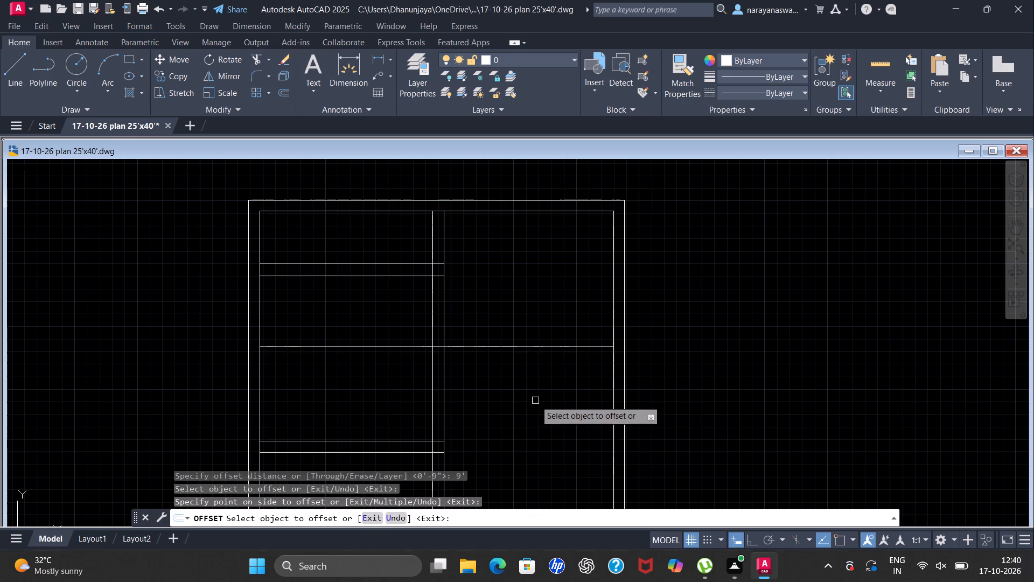
key("Escape")
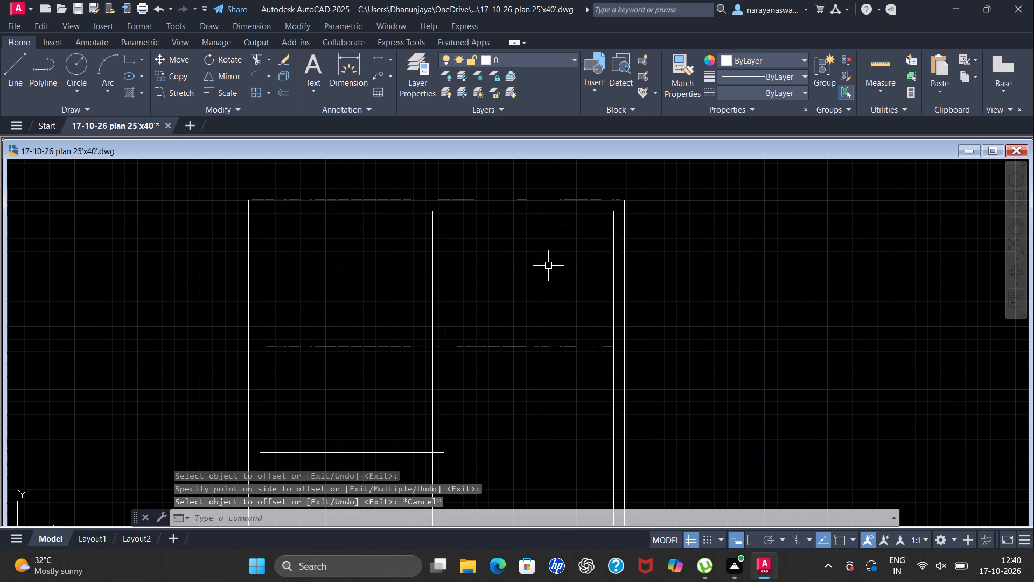
Offset the new horizontal line 9" downward to form another horizontal partition wall.
scroll(542, 270, "down", 2)
scroll(546, 338, "up", 2)
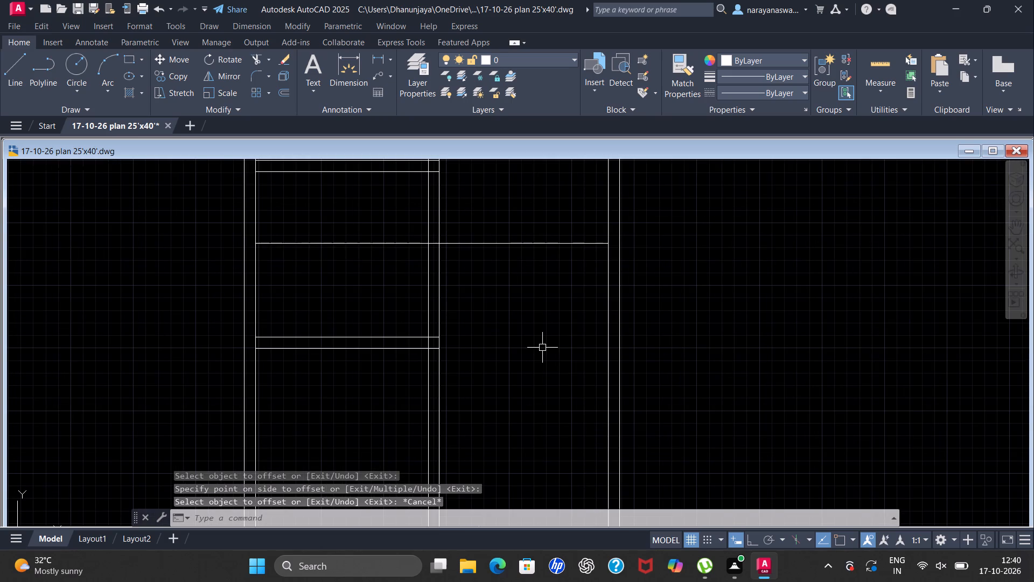
scroll(547, 331, "down", 1)
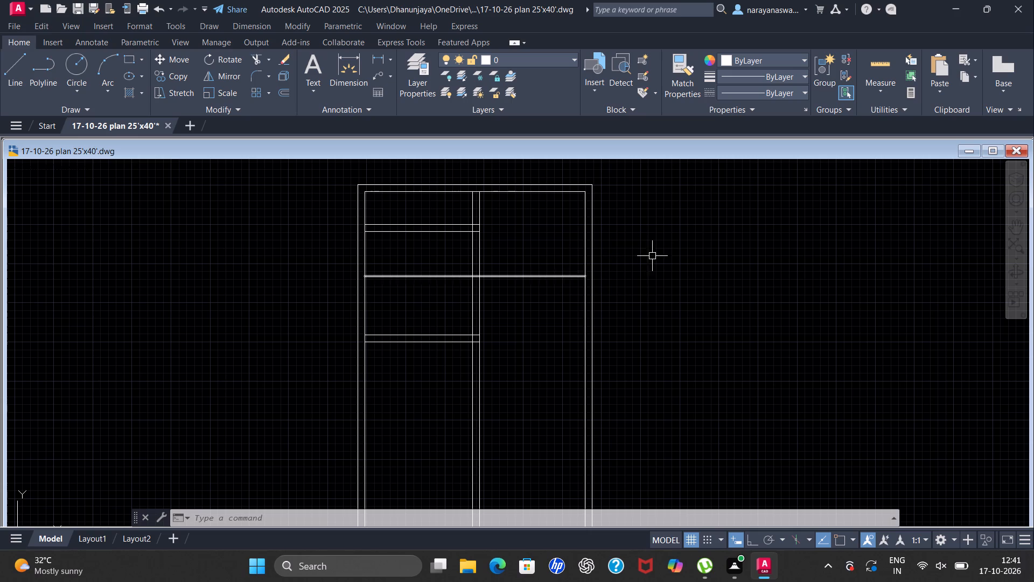
key("space")
type("9\"")
key("Return")
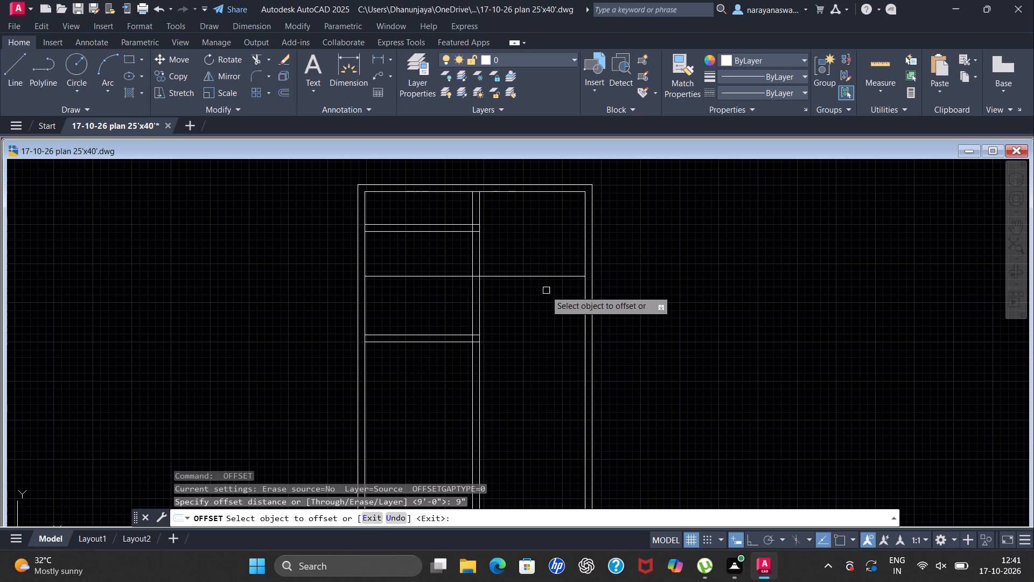
left_click(555, 276)
left_click(562, 307)
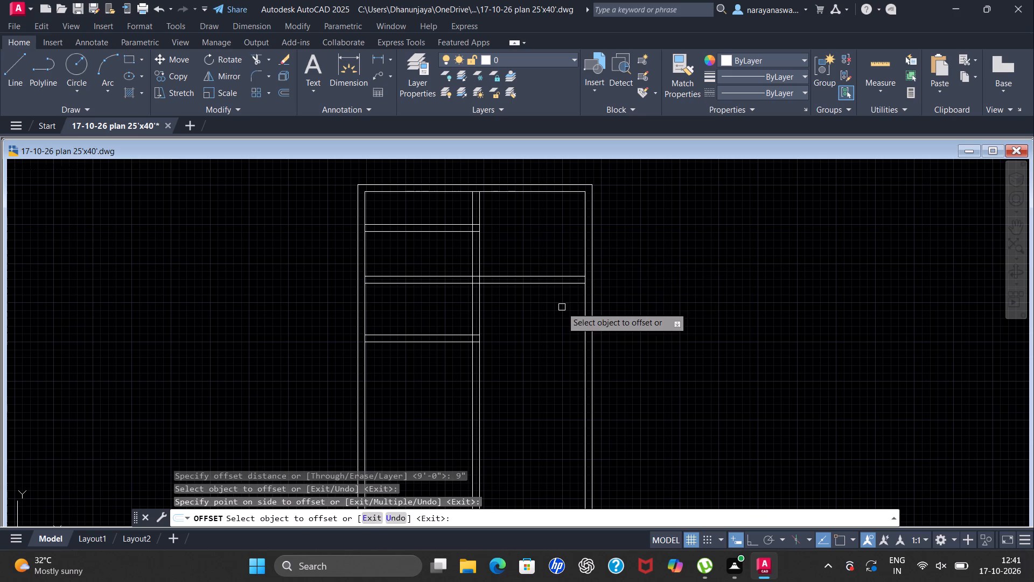
key("Escape")
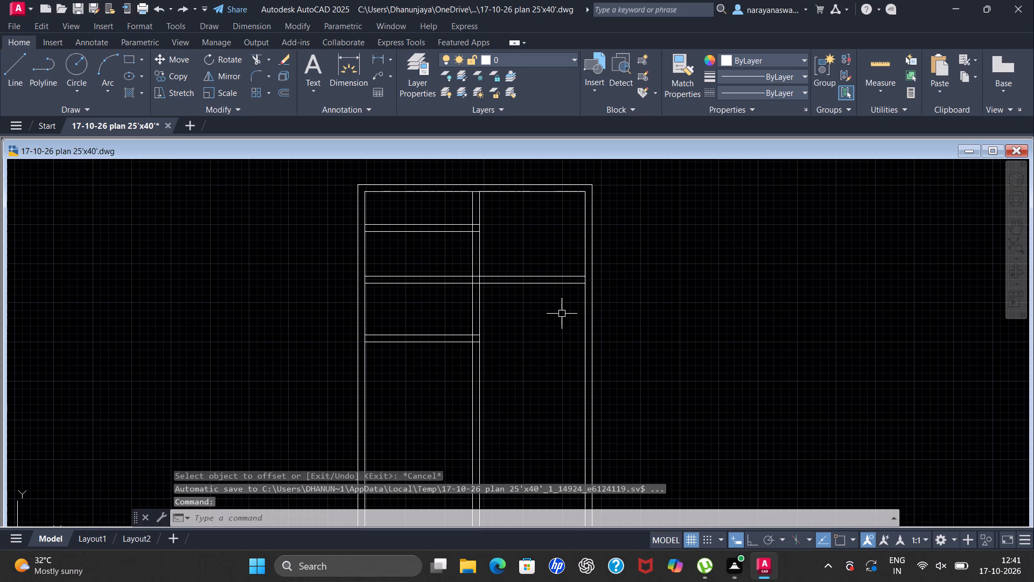
Trim both new horizontal partition lines across the left rooms and inside the vertical partition wall, keeping only the part in the right-hand space.
scroll(510, 278, "down", 2)
scroll(515, 301, "up", 2)
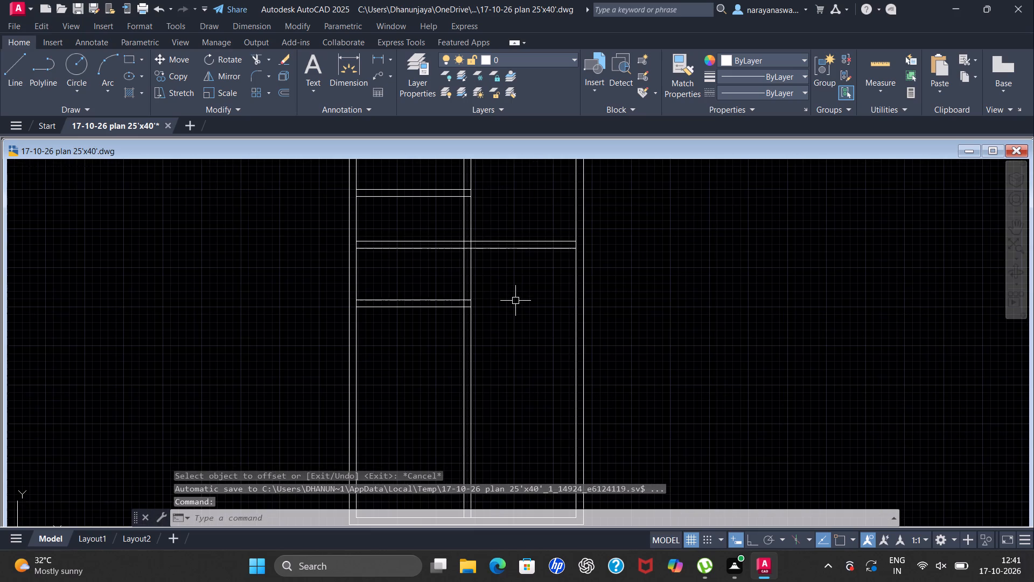
type("tr")
key("Return")
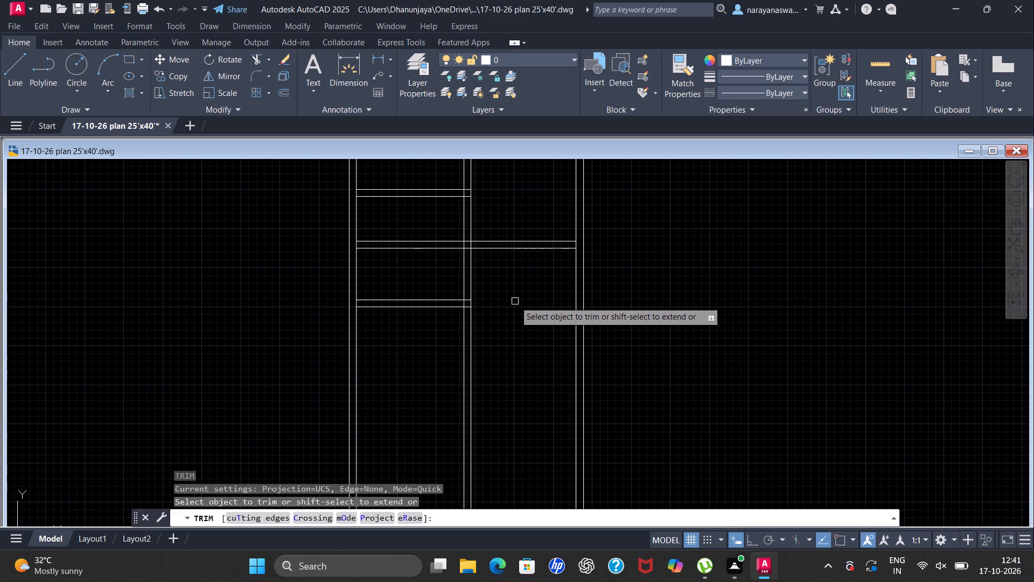
left_click_drag(437, 227, 423, 257)
scroll(465, 234, "up", 2)
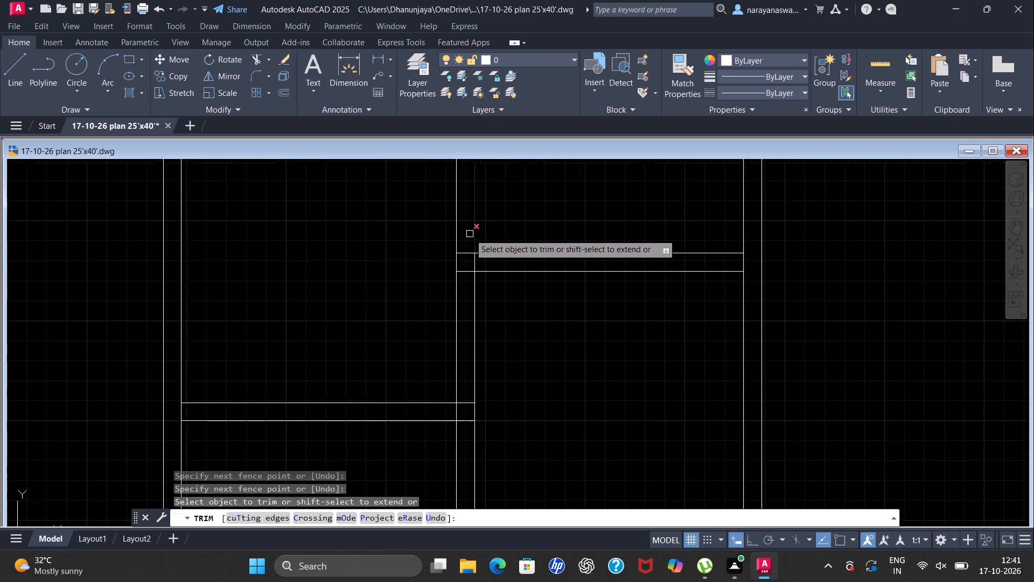
scroll(470, 234, "up", 1)
left_click_drag(455, 259, 457, 297)
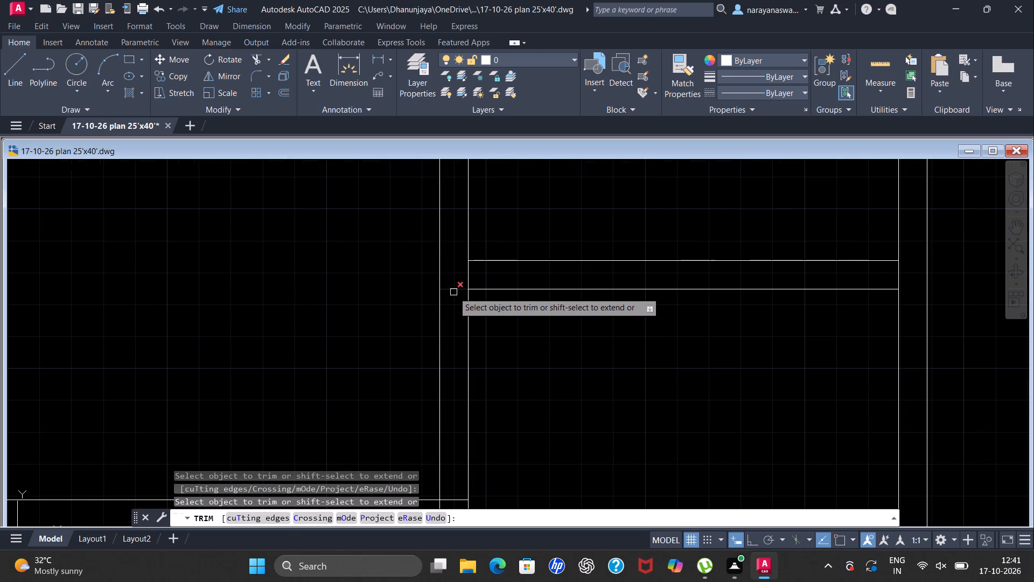
left_click(454, 285)
left_click(452, 290)
scroll(579, 184, "down", 2)
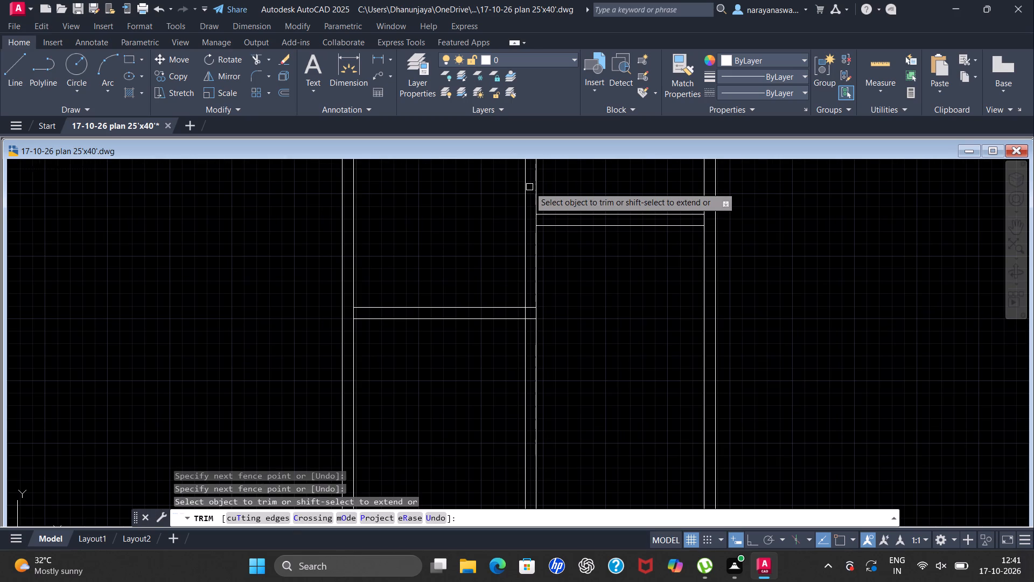
key("Escape")
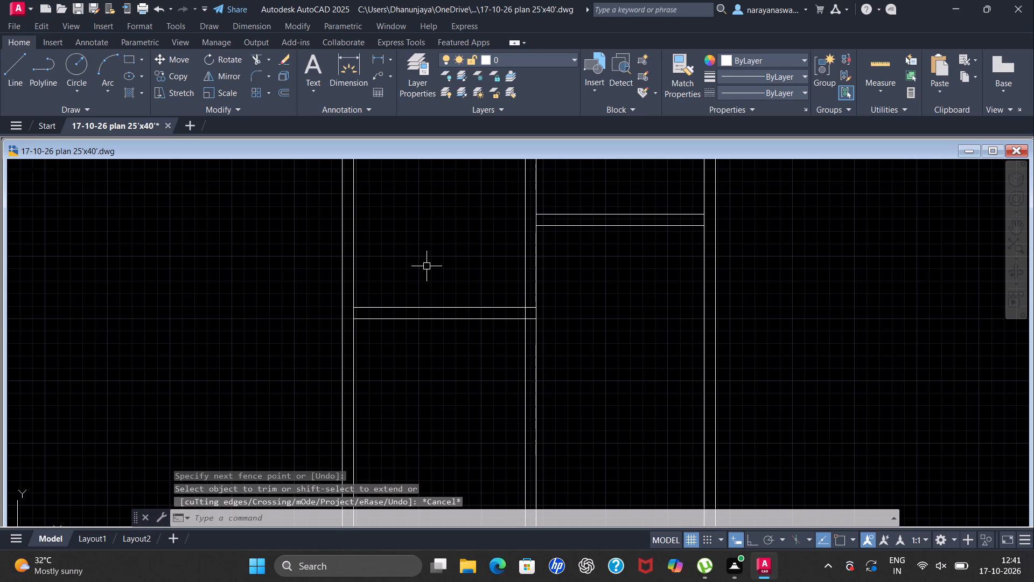
Offset the inner line of the right outer wall 5'6" to the left.
scroll(538, 258, "down", 2)
scroll(564, 262, "up", 2)
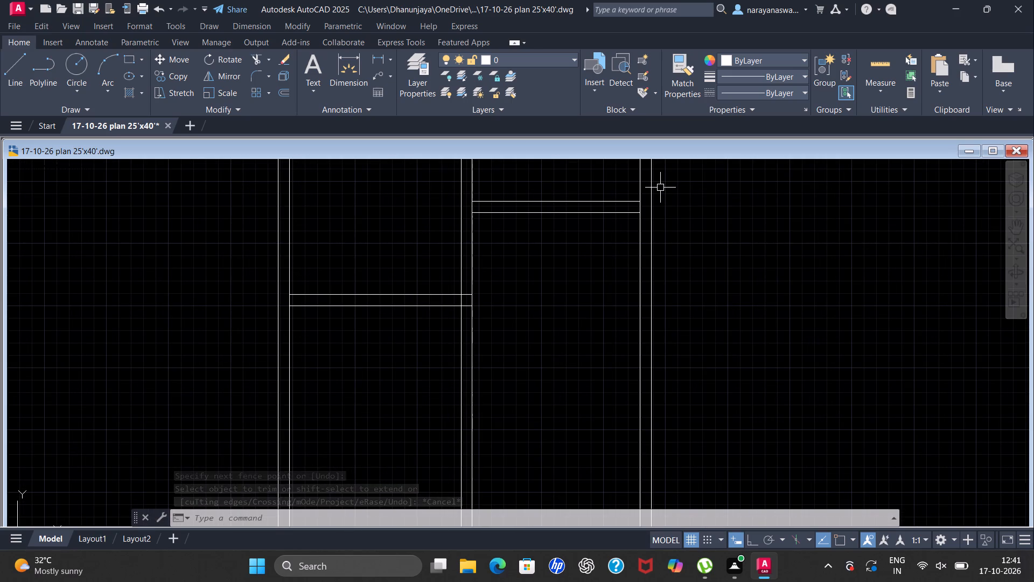
key("o")
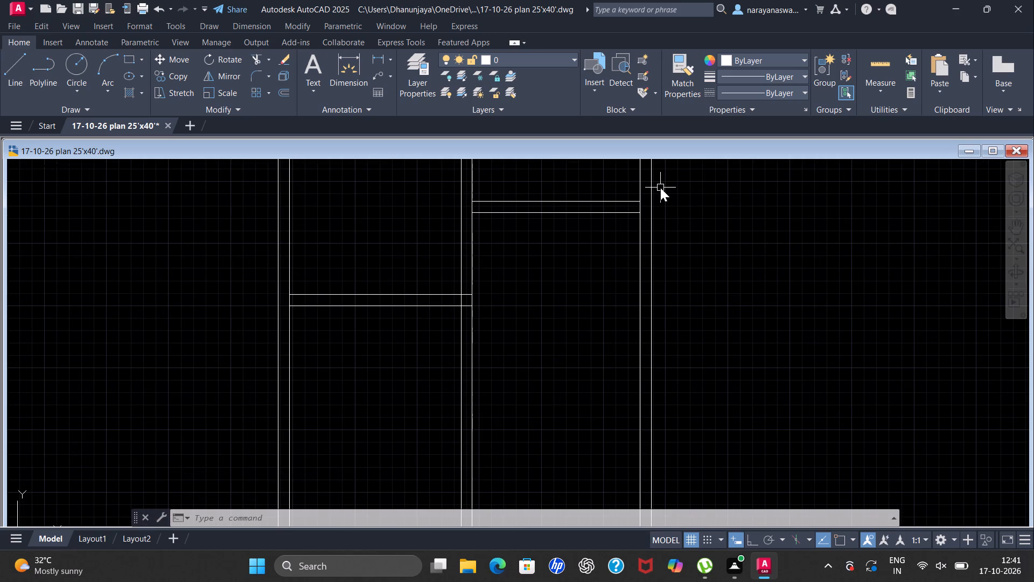
key("f")
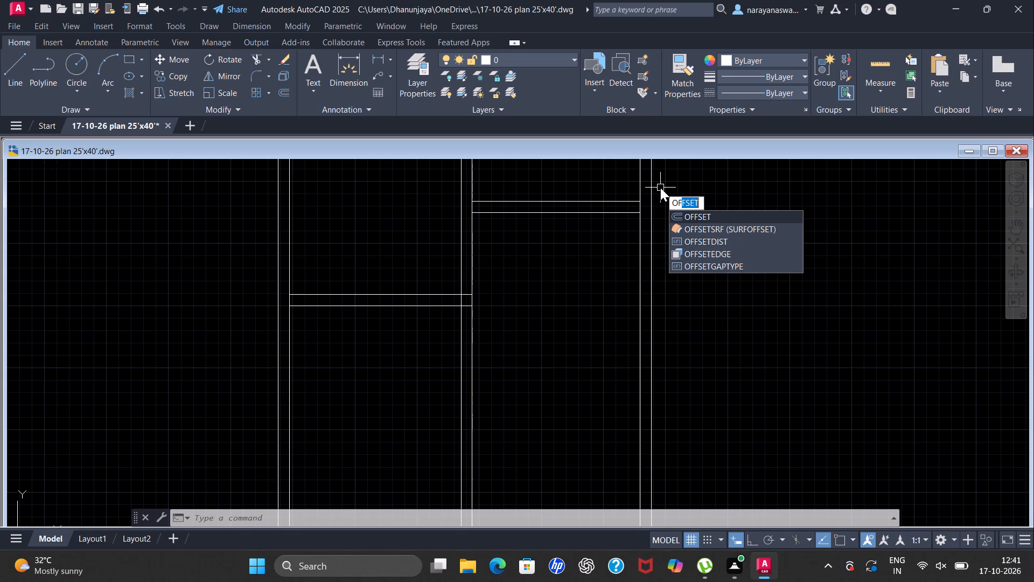
key("Return")
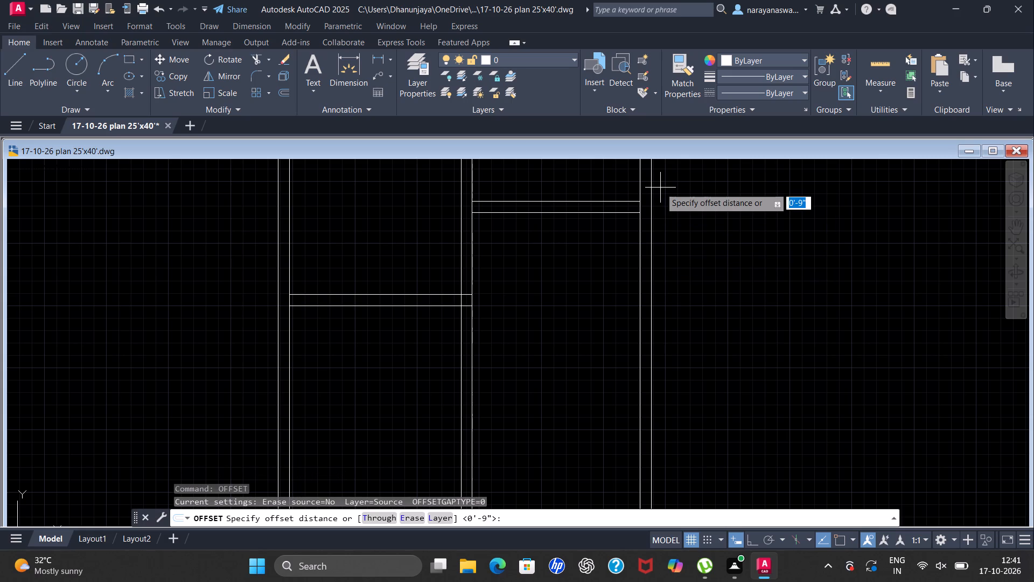
key("5")
key("apostrophe")
key("6")
key("shift+quotedbl")
key("Return")
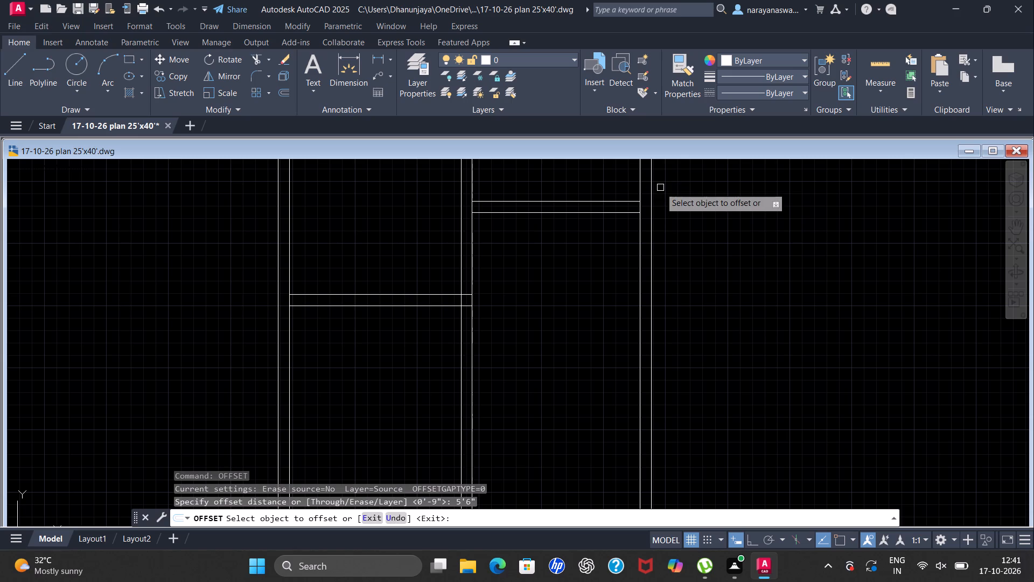
left_click(637, 243)
left_click(599, 257)
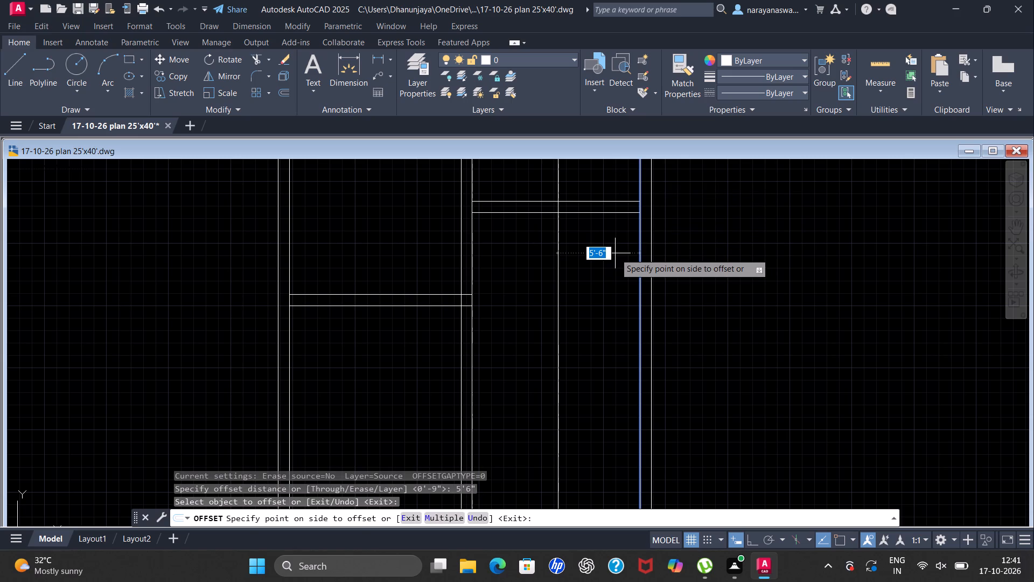
left_click(595, 249)
key("Escape")
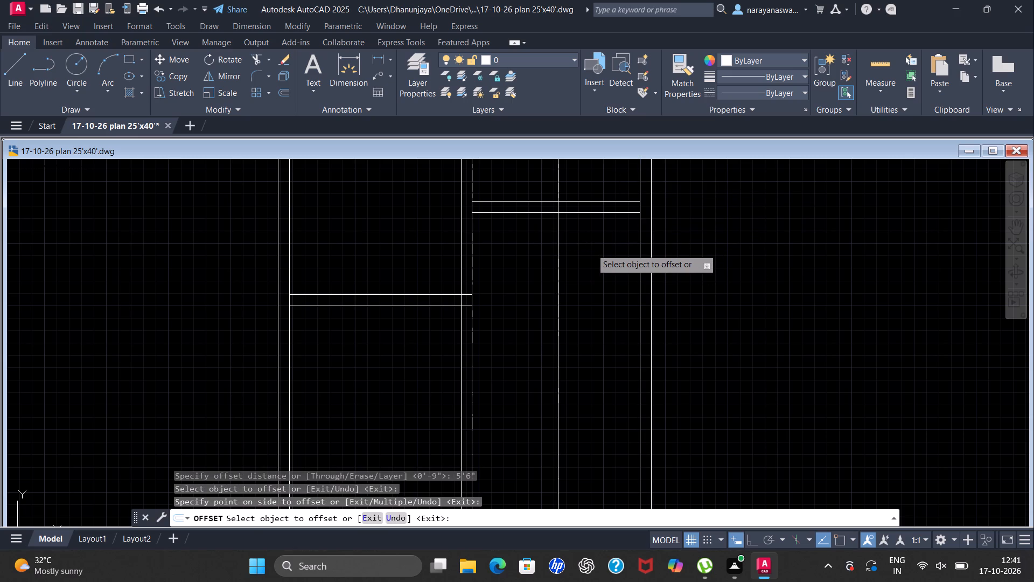
Offset the new vertical line in the right-hand space 5" to the left to form a thin partition wall.
key("space")
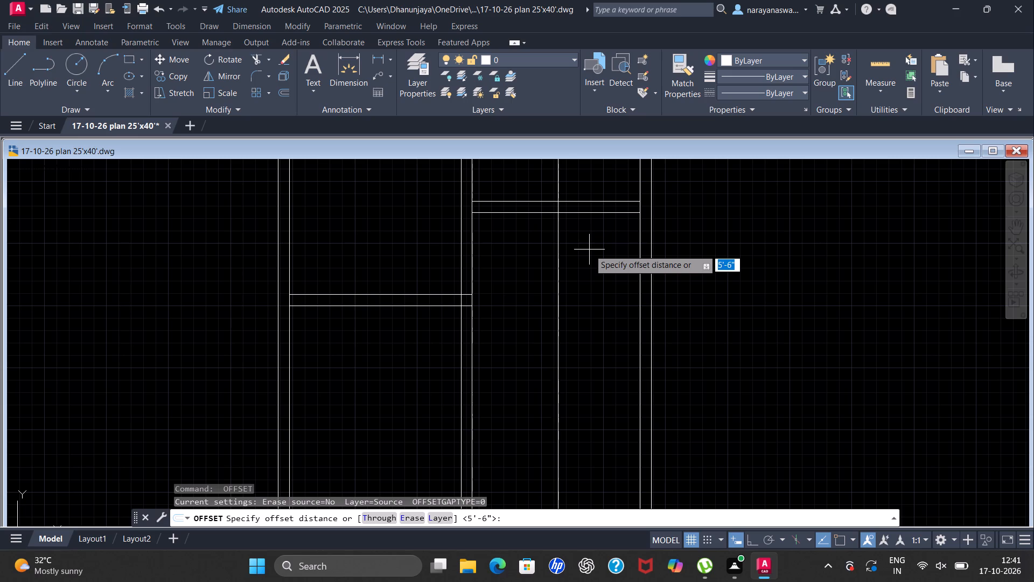
key("4")
key("shift+quotedbl")
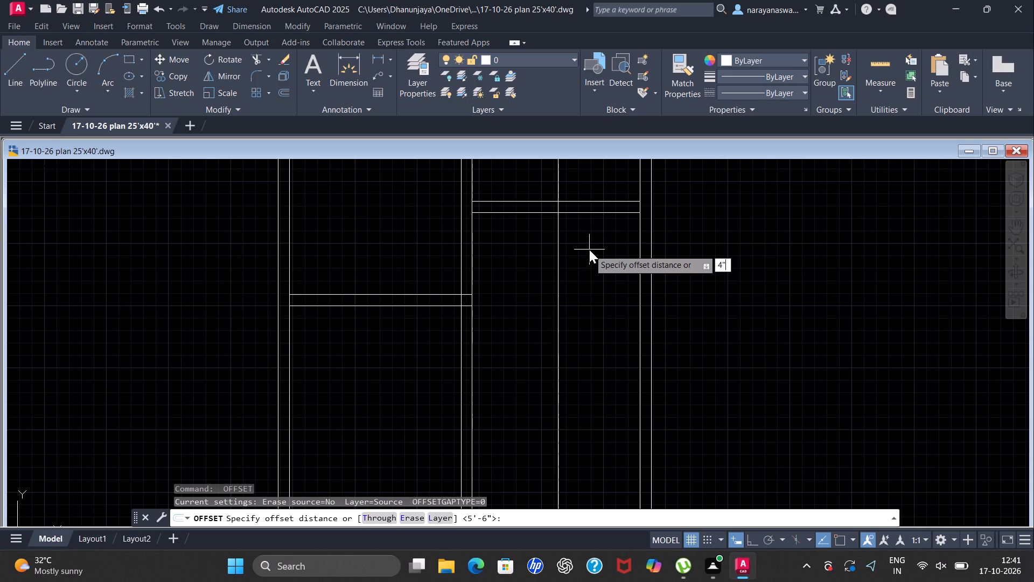
key("BackSpace")
key("BackSpace")
type("5\"")
key("Return")
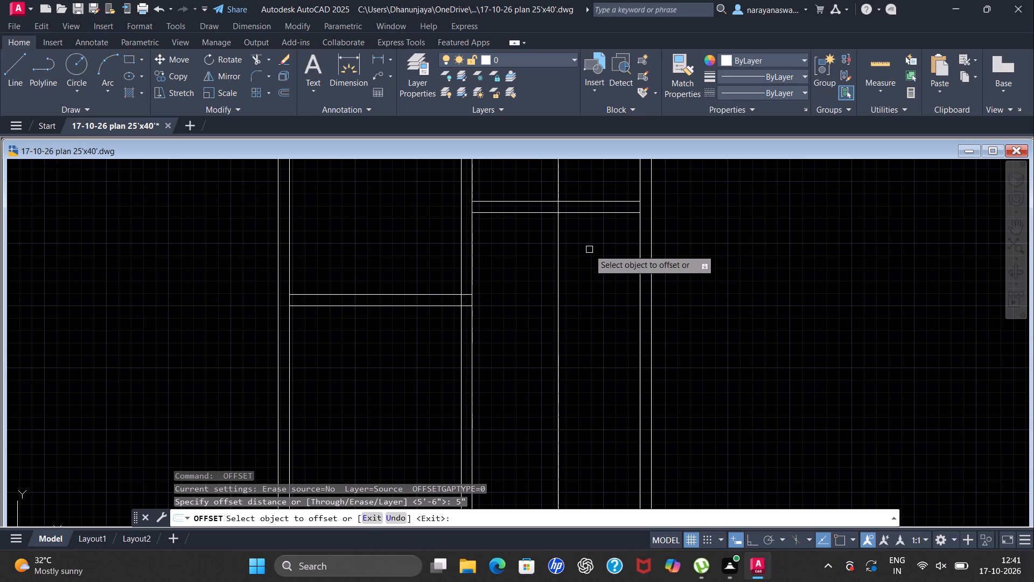
left_click(560, 248)
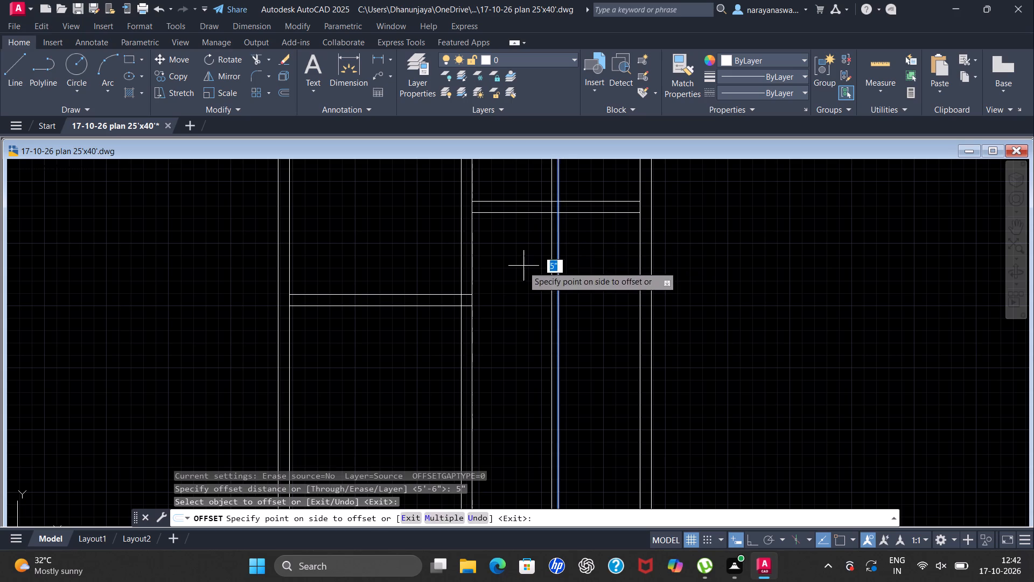
left_click(523, 266)
key("Escape")
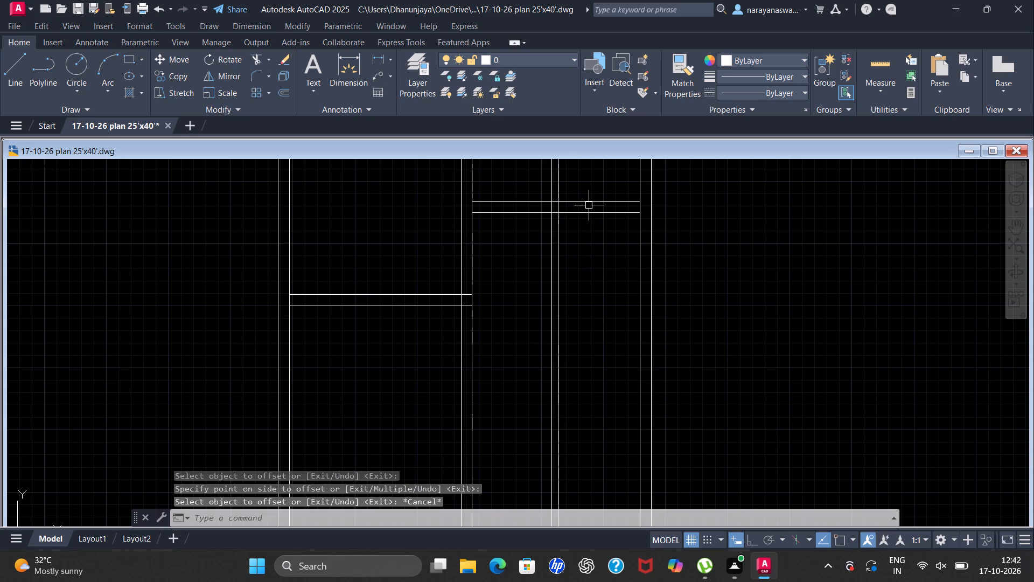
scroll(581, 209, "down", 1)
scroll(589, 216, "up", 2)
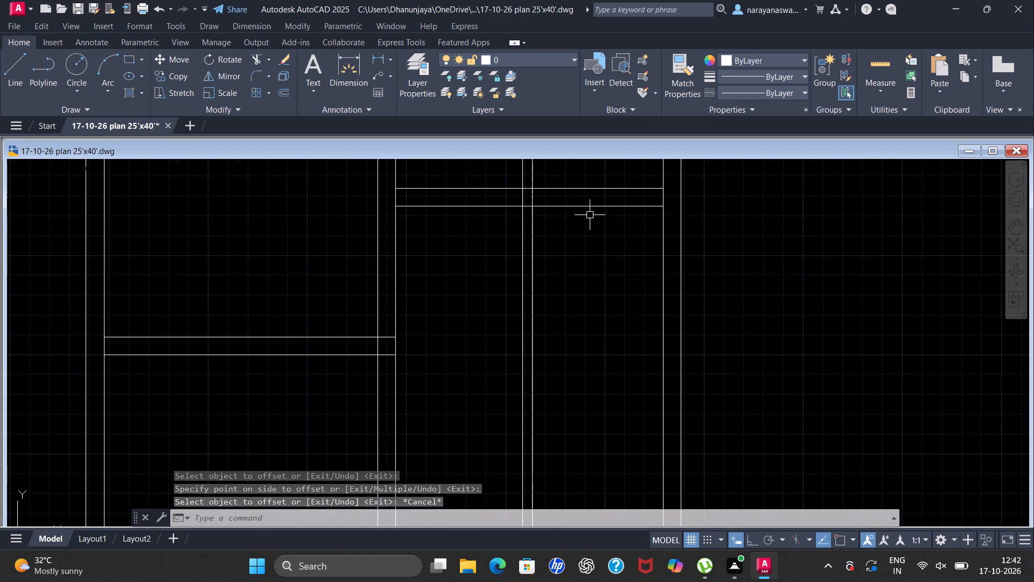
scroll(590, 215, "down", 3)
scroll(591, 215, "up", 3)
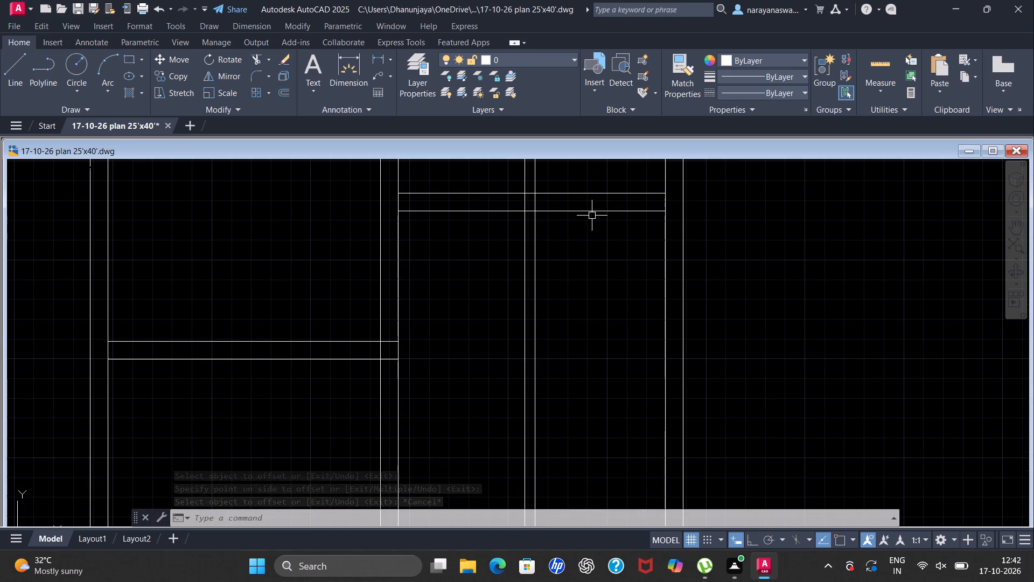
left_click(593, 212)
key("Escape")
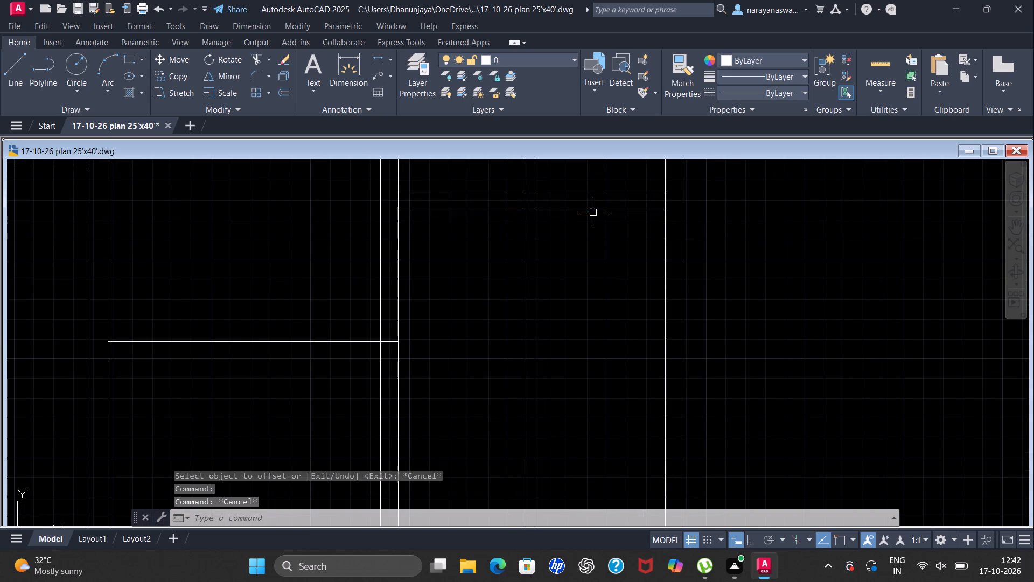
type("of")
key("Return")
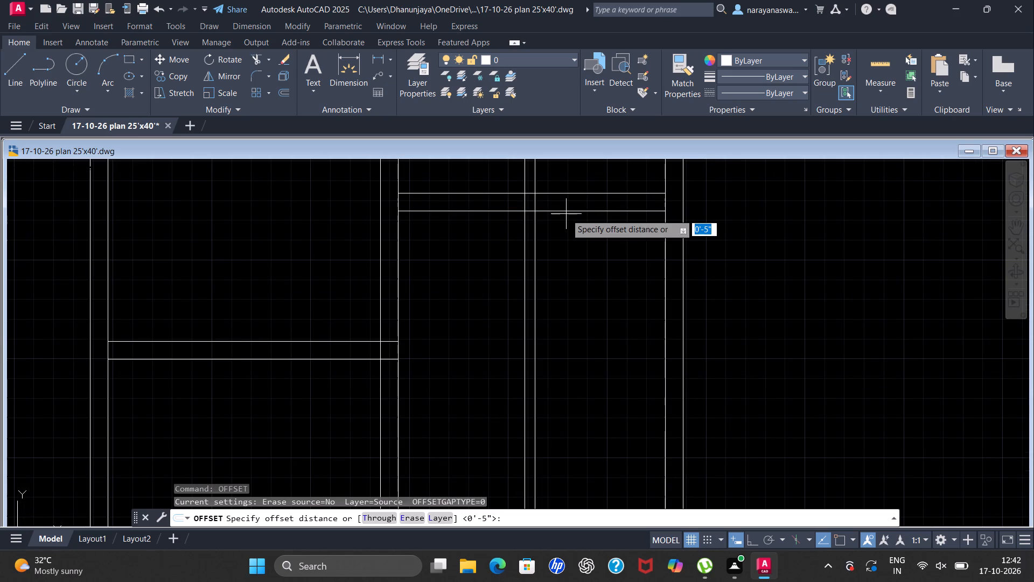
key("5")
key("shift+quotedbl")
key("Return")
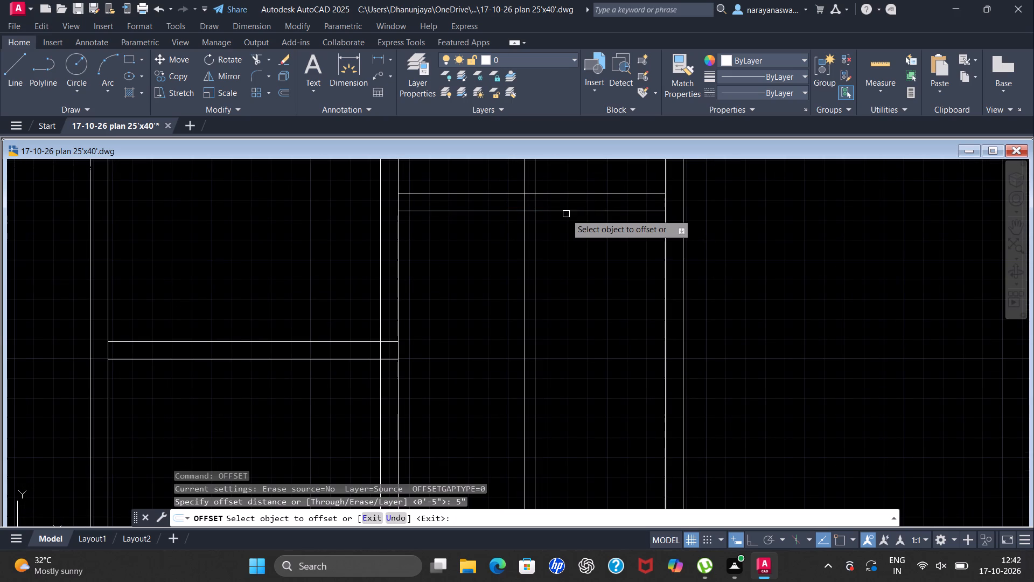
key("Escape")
Delete the lower line of the horizontal partition wall in the right-hand space.
left_click(583, 199)
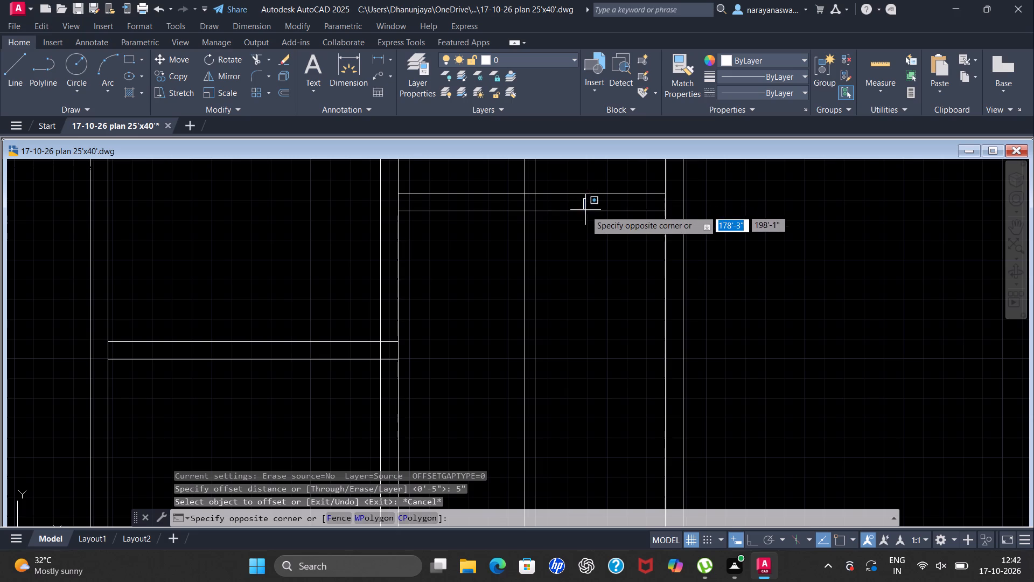
left_click(588, 214)
scroll(629, 223, "up", 3)
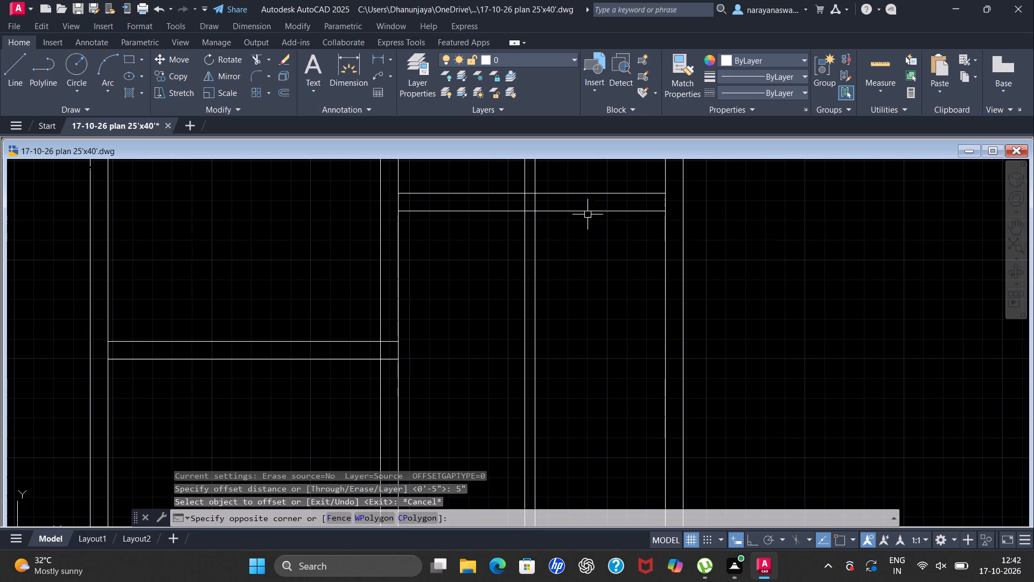
scroll(624, 202, "down", 2)
scroll(612, 203, "up", 2)
left_click(617, 230)
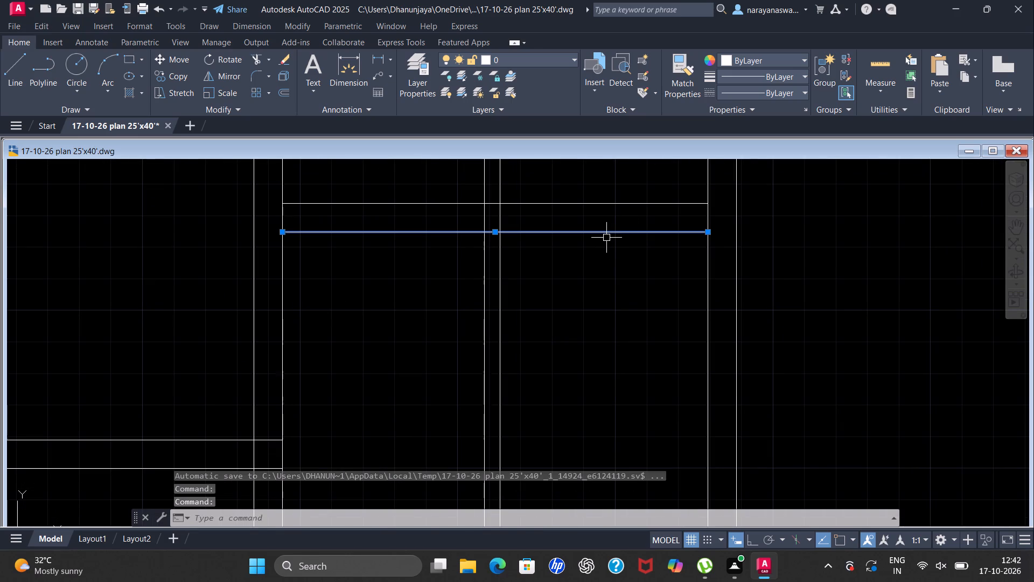
key("Delete")
Offset the remaining horizontal partition line in the right-hand space 5" downward to form a thin wall.
type("of")
key("Return")
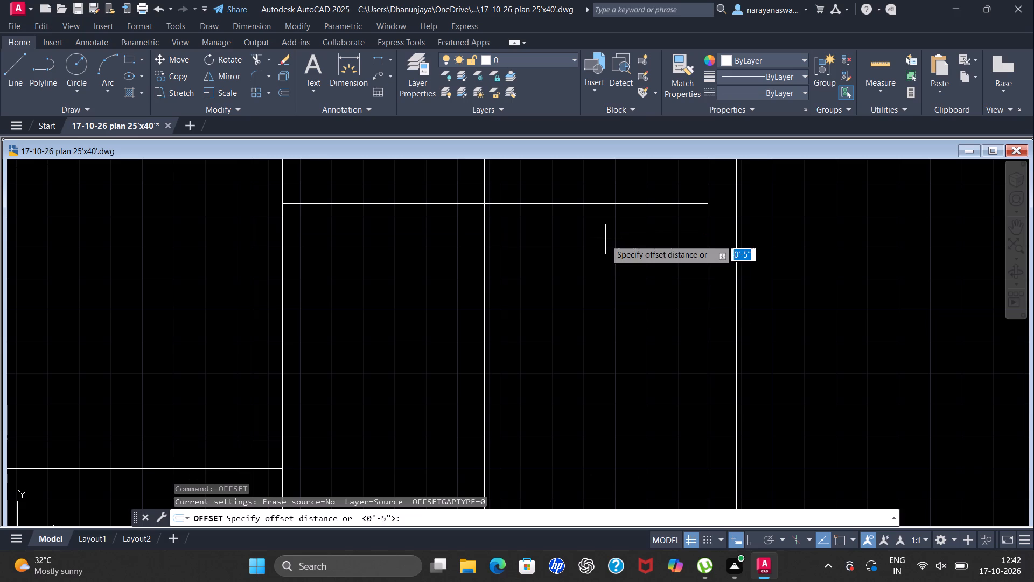
key("5")
key("shift+quotedbl")
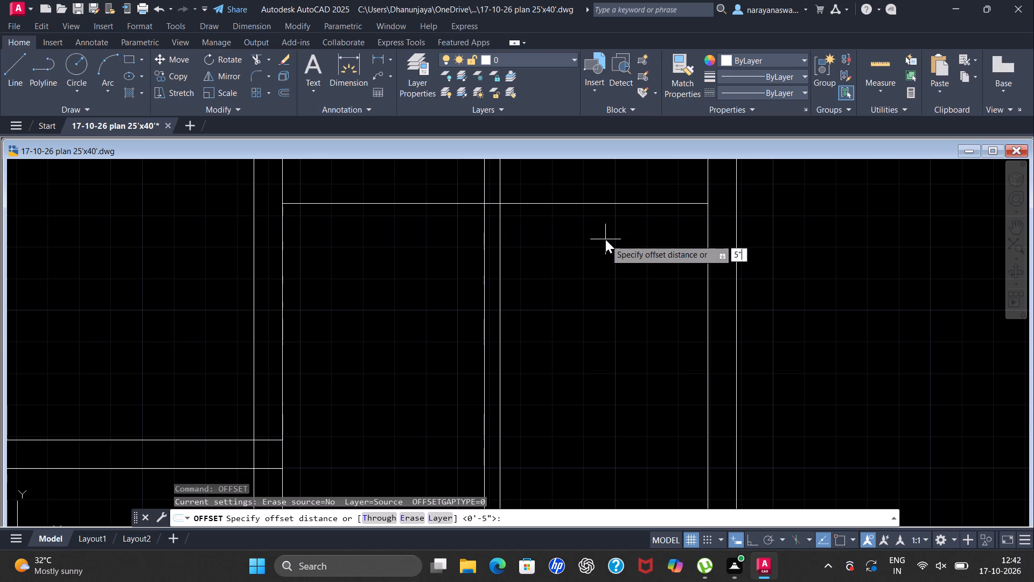
key("Return")
scroll(604, 238, "down", 1)
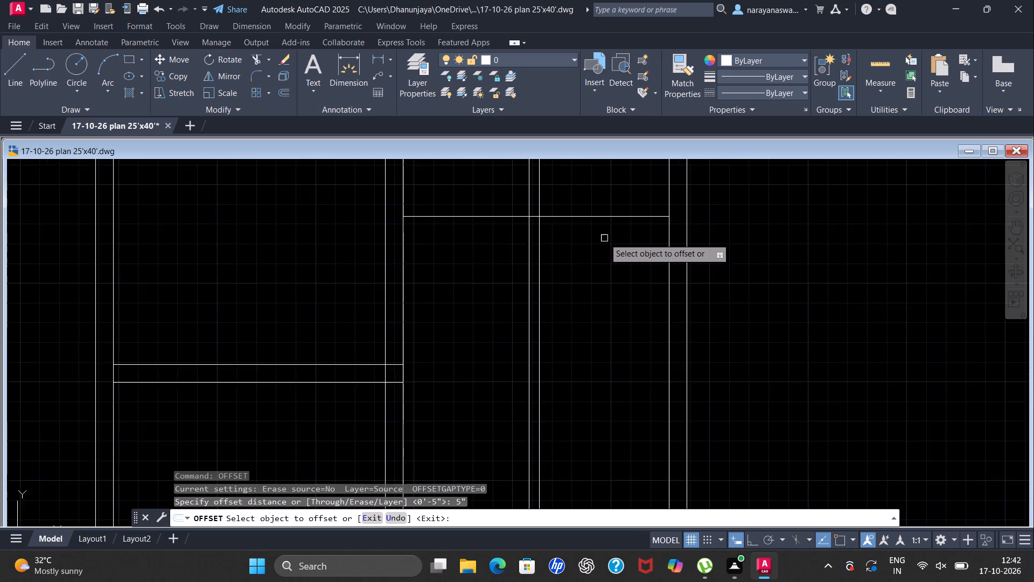
scroll(617, 233, "down", 2)
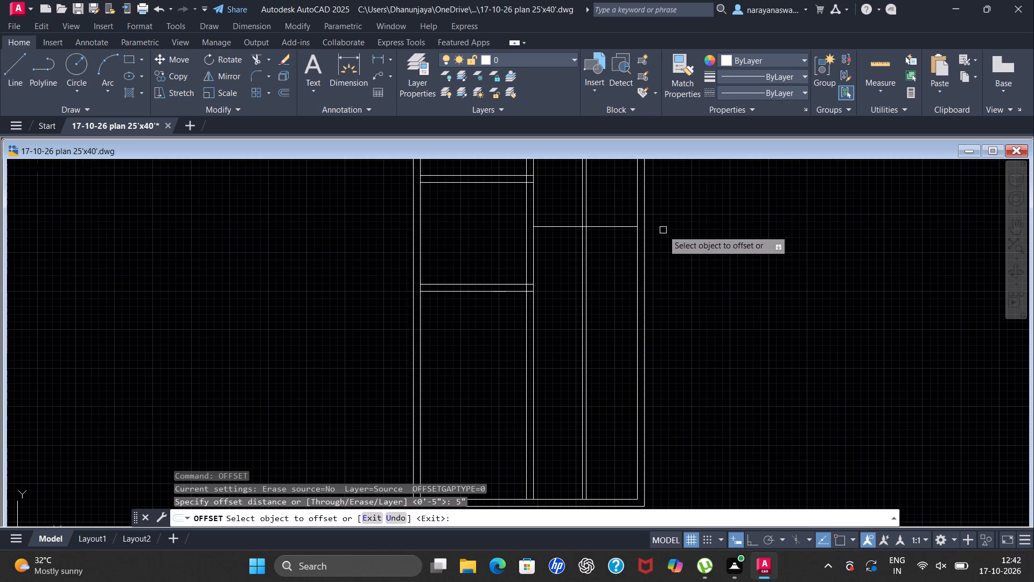
scroll(667, 230, "up", 1)
left_click(575, 227)
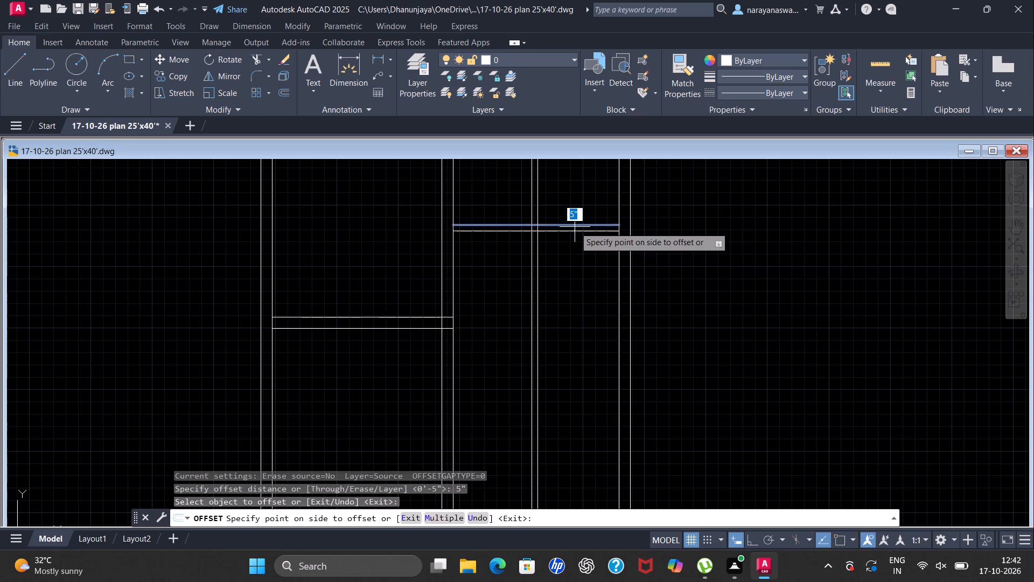
left_click(570, 253)
key("Escape")
Offset the lower line of the 5" horizontal partition wall 3'6" downward.
scroll(564, 246, "down", 2)
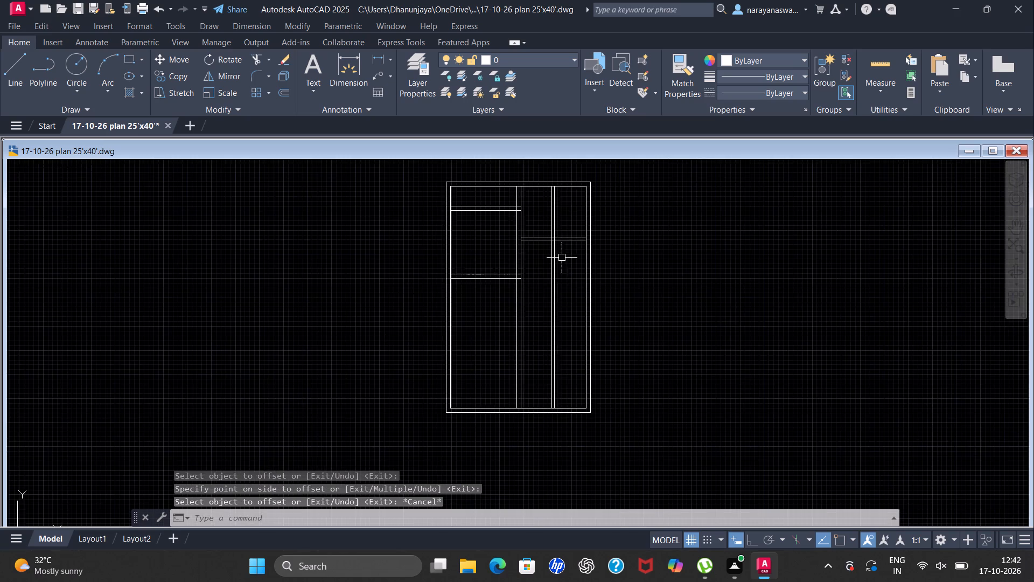
scroll(549, 280, "up", 2)
scroll(546, 281, "down", 2)
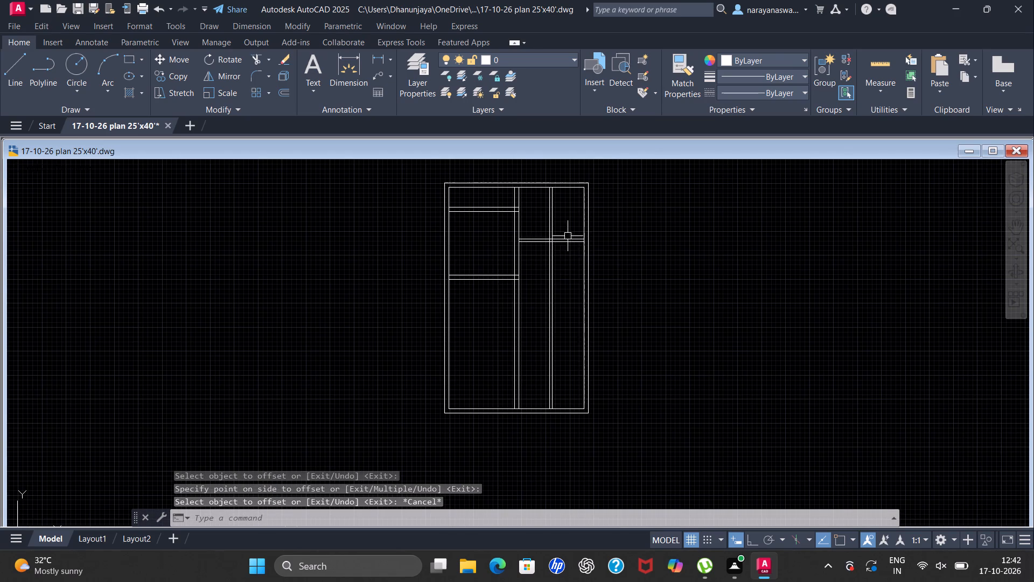
scroll(578, 248, "up", 2)
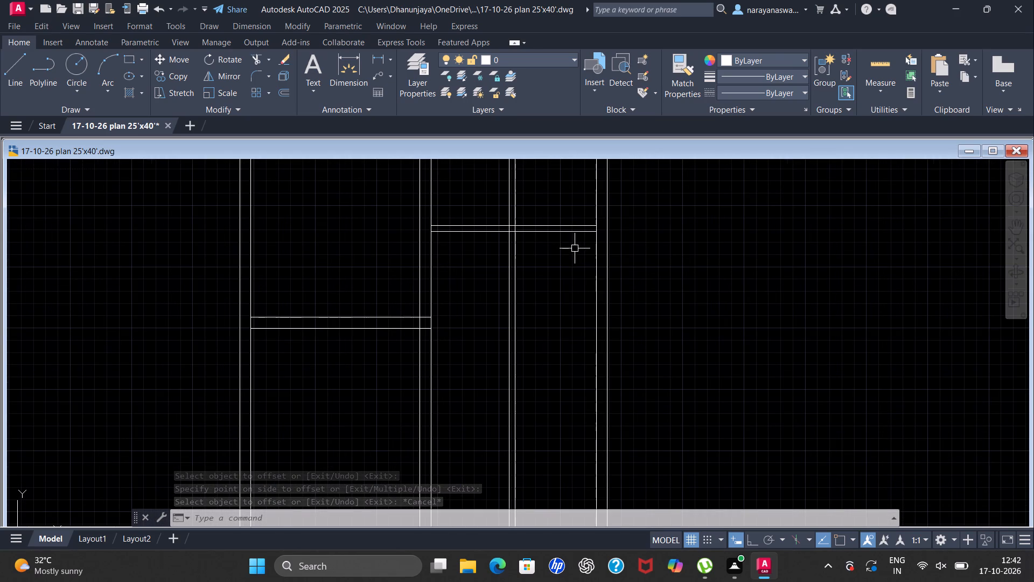
key("space")
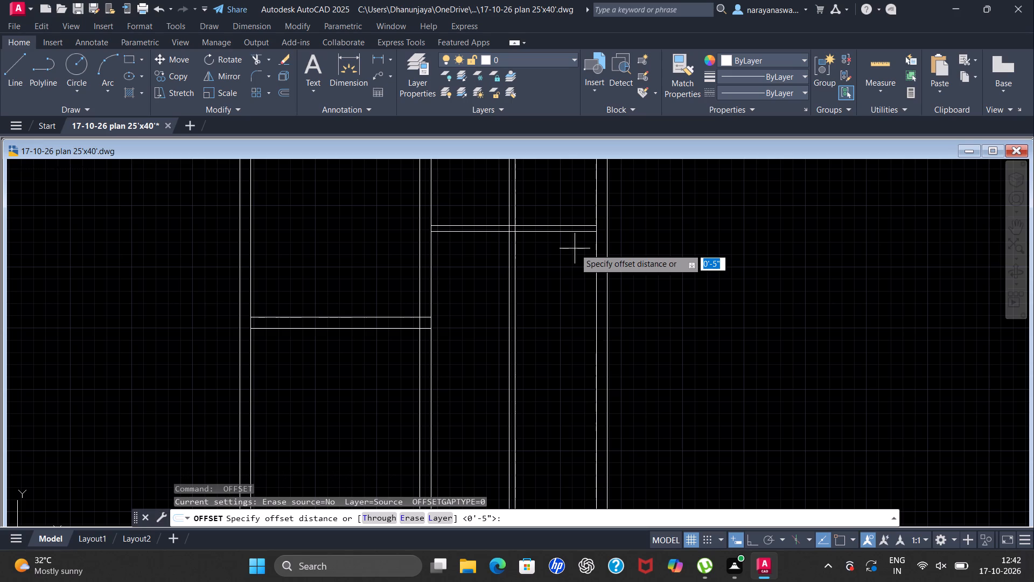
key("3")
type("'6")
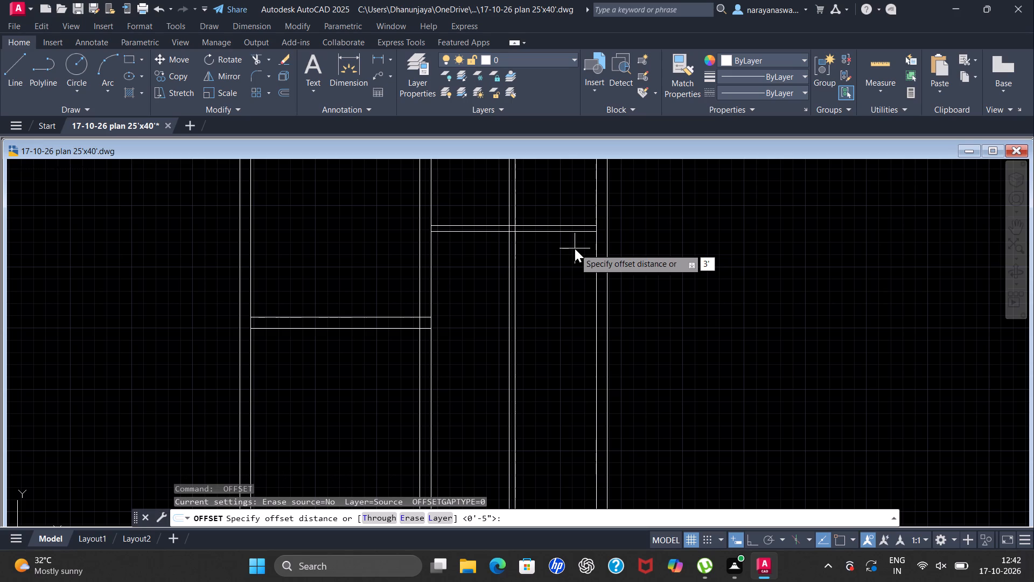
key("shift+quotedbl")
key("Return")
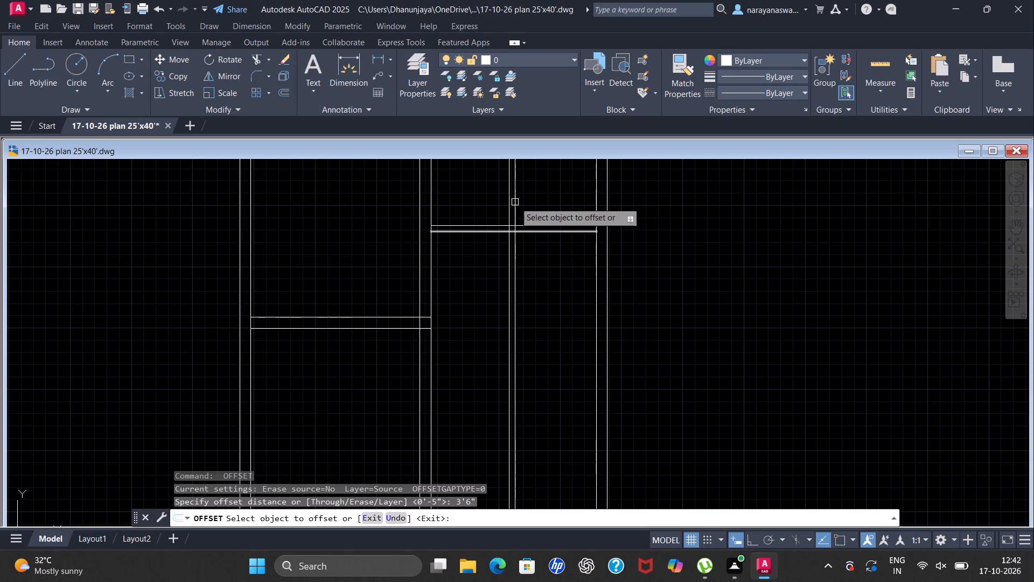
left_click(556, 231)
left_click(555, 271)
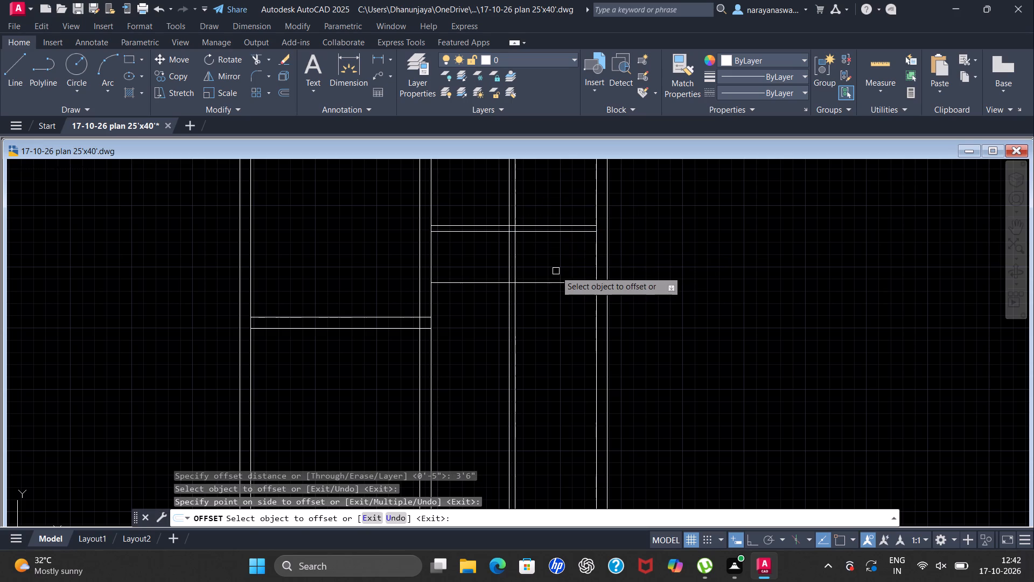
key("Escape")
Offset the new horizontal line 9" downward to form another horizontal wall in the right-hand space.
key("space")
type("9")
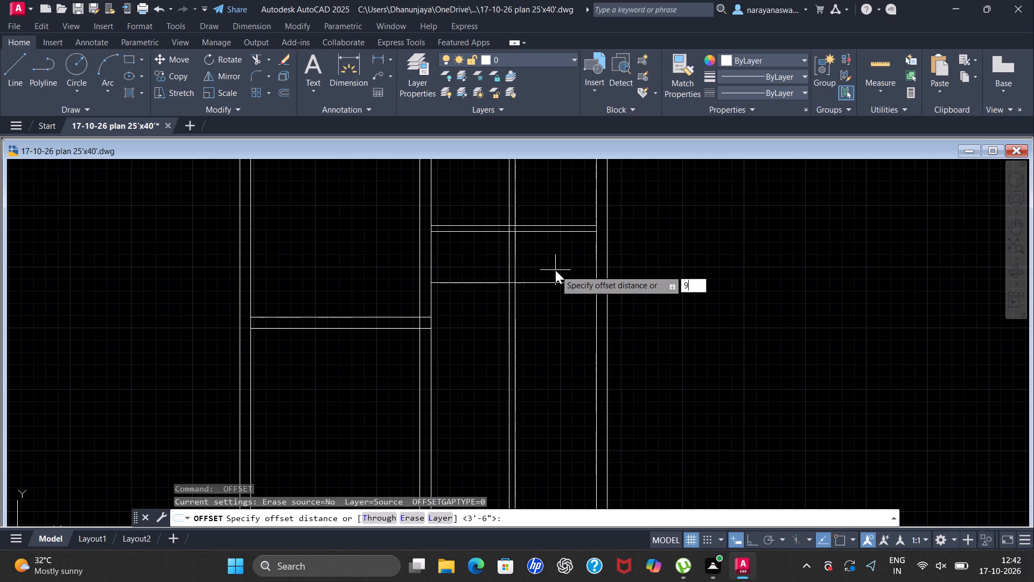
key("shift+quotedbl")
key("Return")
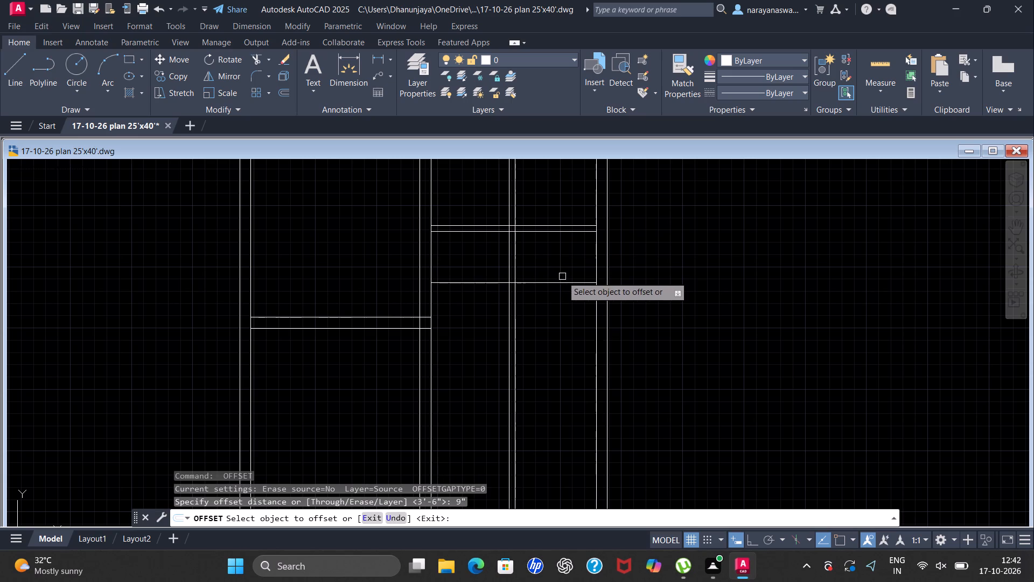
left_click(565, 278)
left_click(570, 283)
left_click(569, 295)
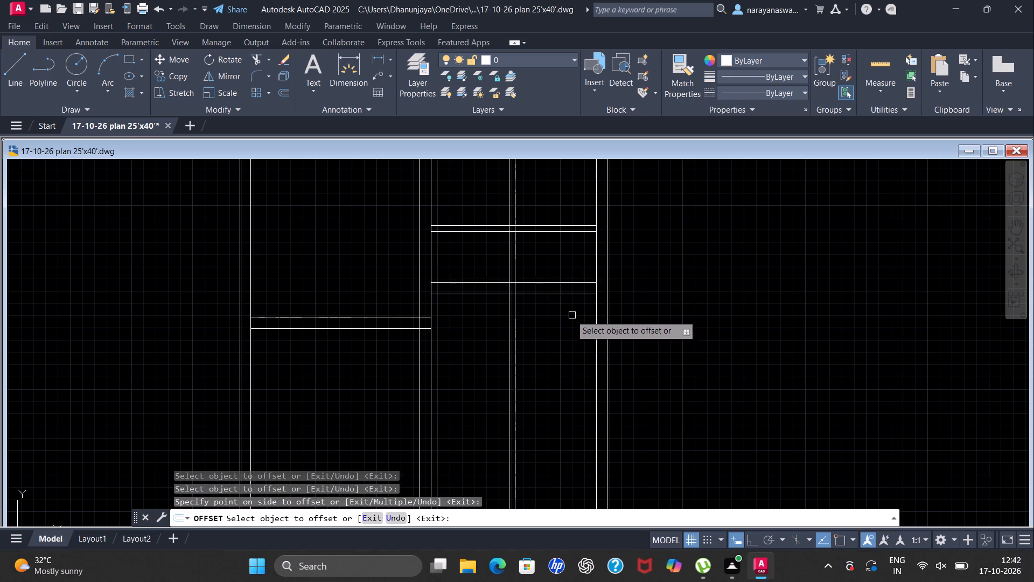
key("Escape")
Trim both lines of the 5" vertical partition above the 5" horizontal partition wall.
scroll(548, 328, "down", 2)
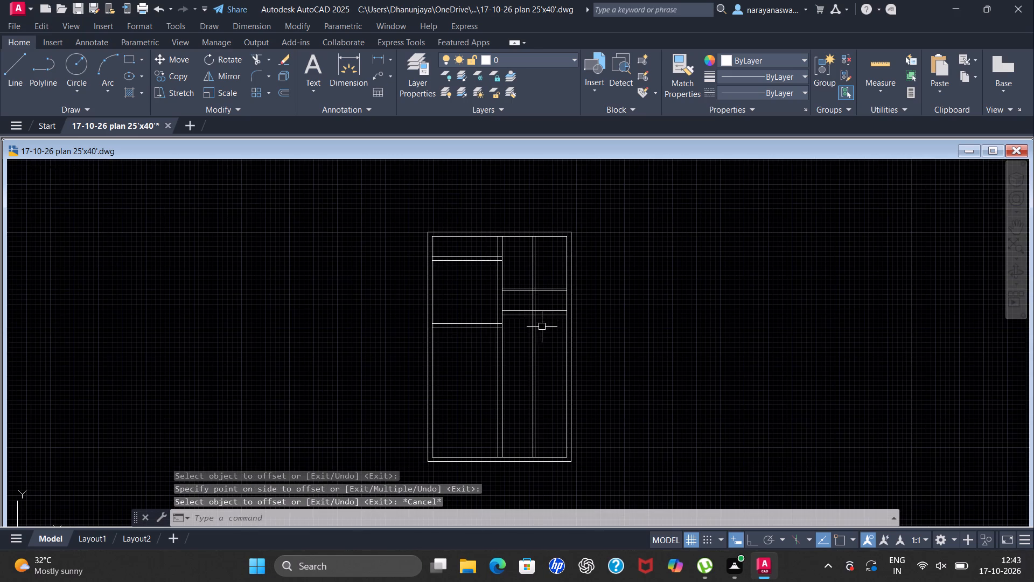
scroll(543, 295, "up", 2)
type("tr")
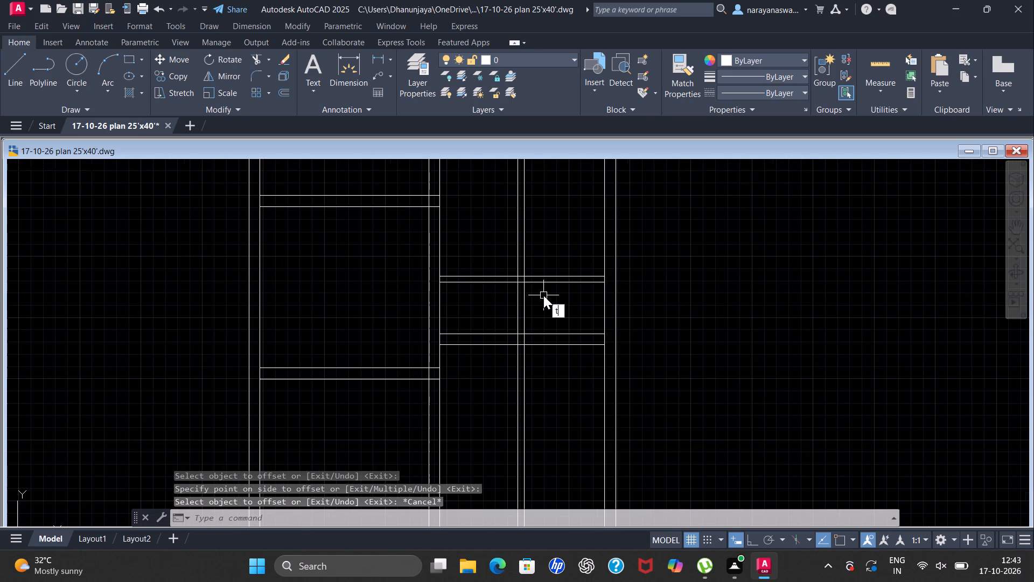
key("Return")
scroll(546, 278, "down", 1)
left_click_drag(510, 245, 550, 240)
Trim both lines of the 5" vertical partition below the 9" horizontal wall in the right-hand space.
scroll(506, 295, "down", 1)
scroll(493, 327, "up", 2)
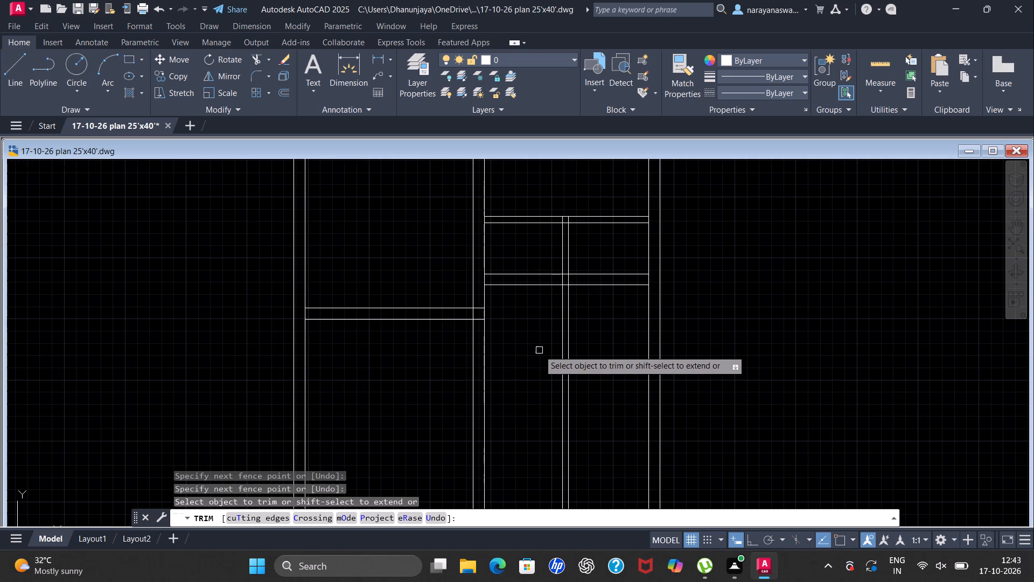
left_click_drag(539, 350, 528, 353)
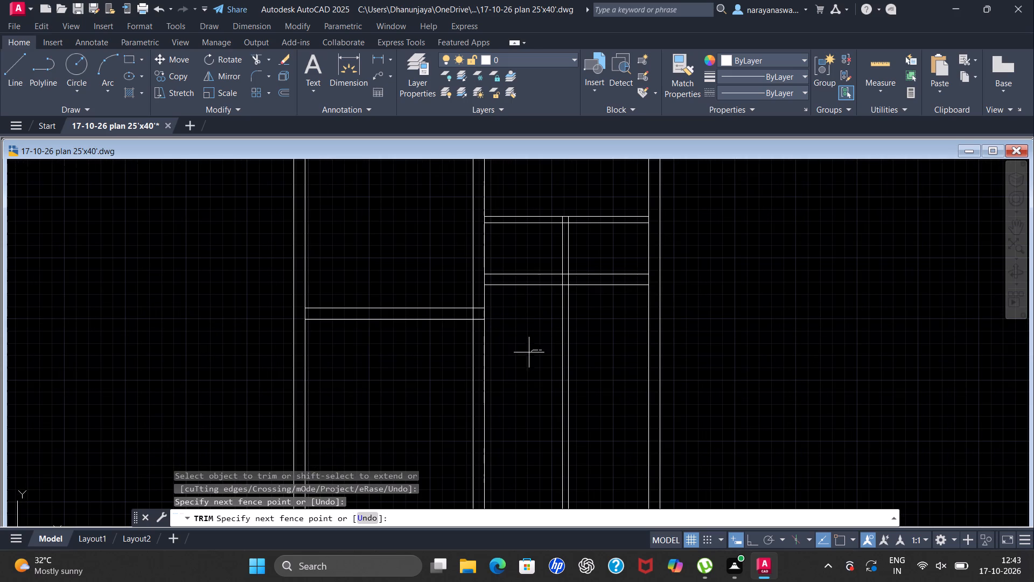
left_click_drag(528, 353, 526, 352)
left_click_drag(526, 351, 580, 329)
Trim the lines of both horizontal walls to the left of the short vertical partition in the right-hand space.
left_click_drag(527, 319, 539, 246)
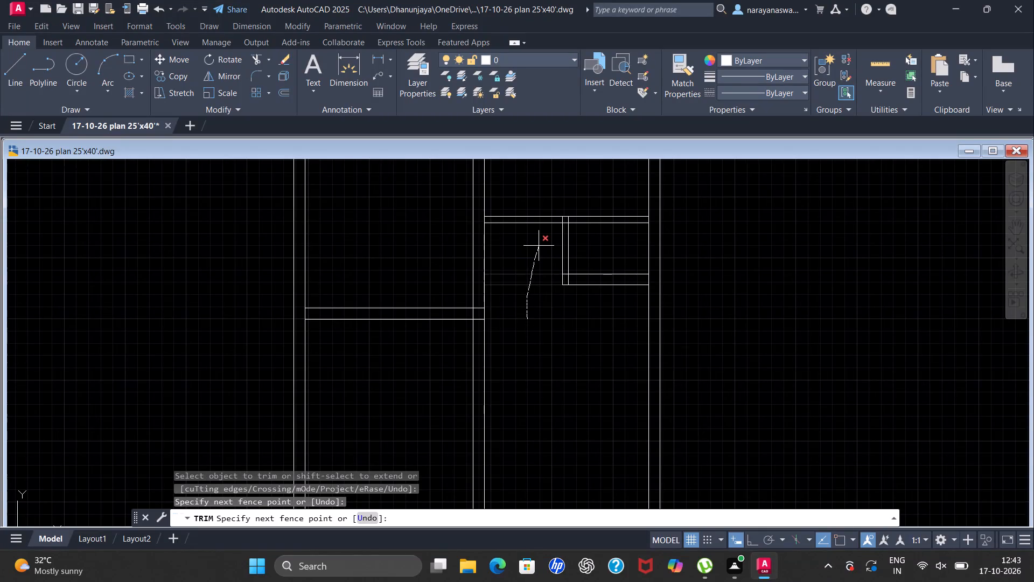
left_click_drag(539, 246, 543, 219)
left_click_drag(543, 219, 544, 198)
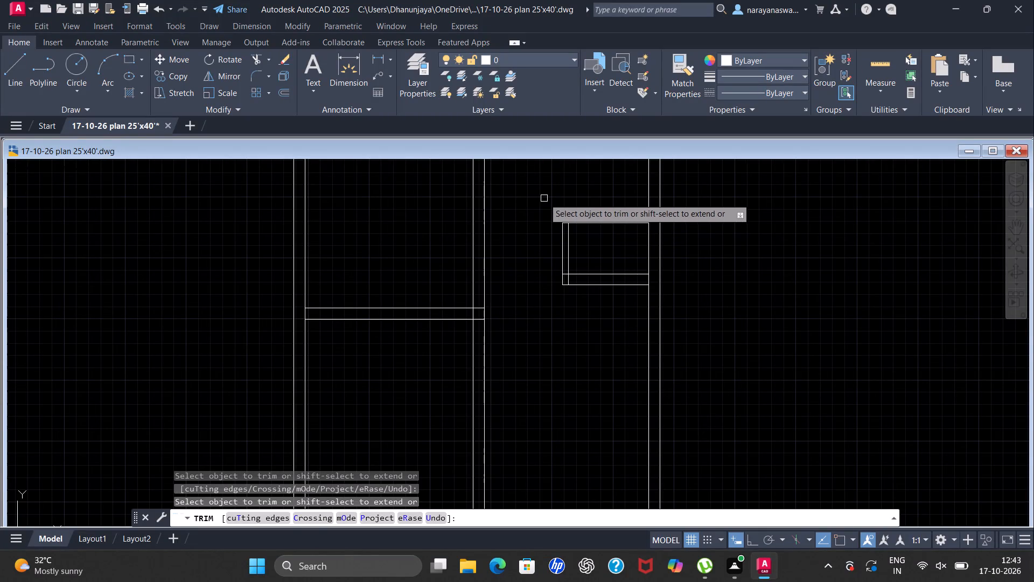
key("Escape")
Save the floor plan drawing.
scroll(547, 209, "down", 2)
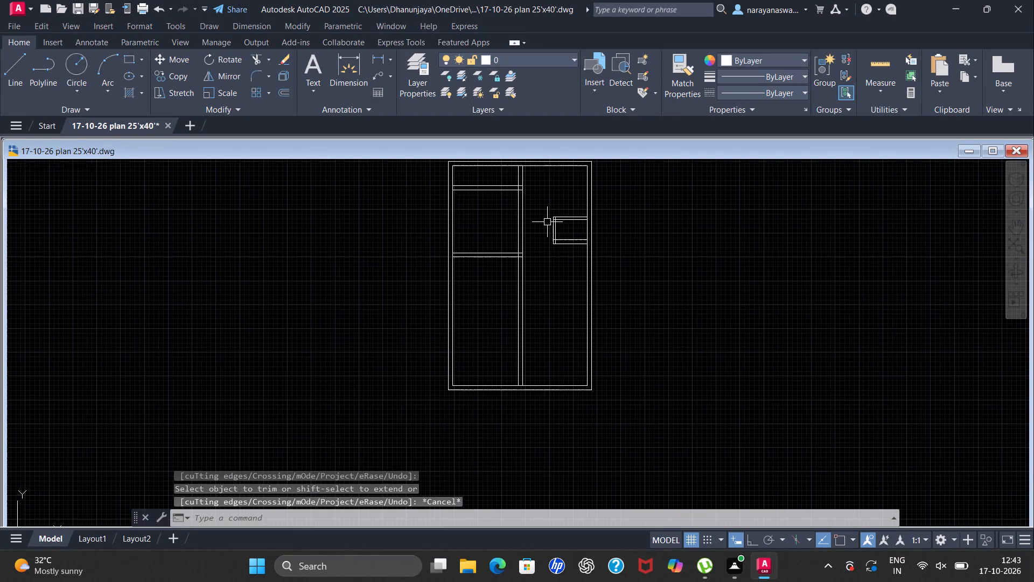
scroll(553, 258, "up", 2)
scroll(602, 289, "down", 1)
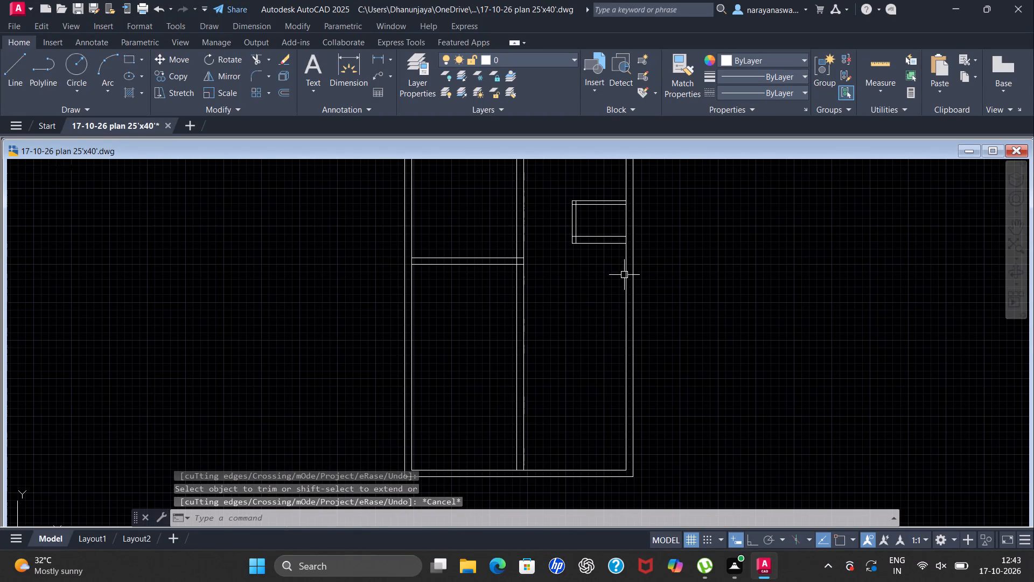
scroll(613, 279, "down", 2)
scroll(642, 264, "up", 2)
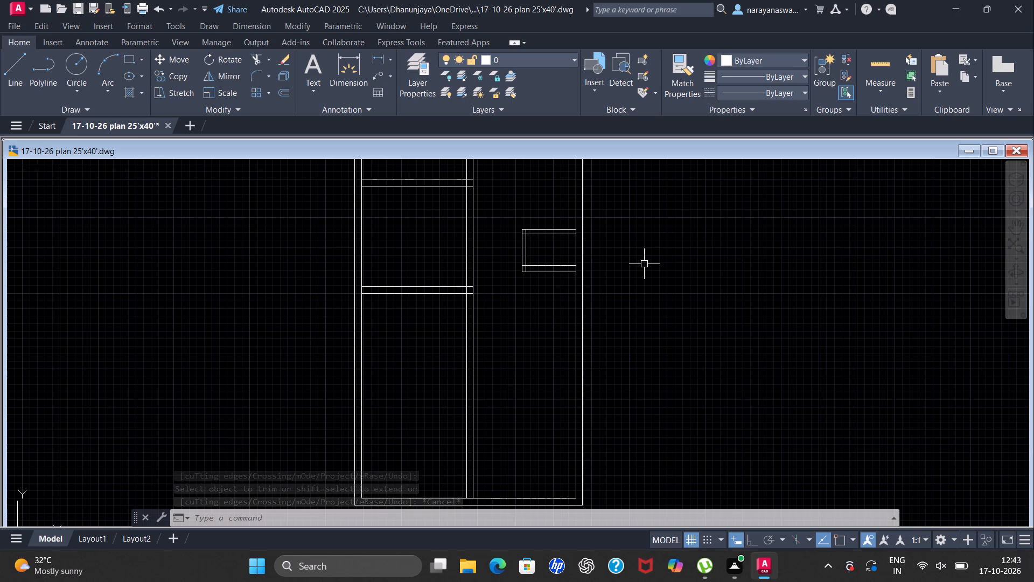
key("ctrl+s")
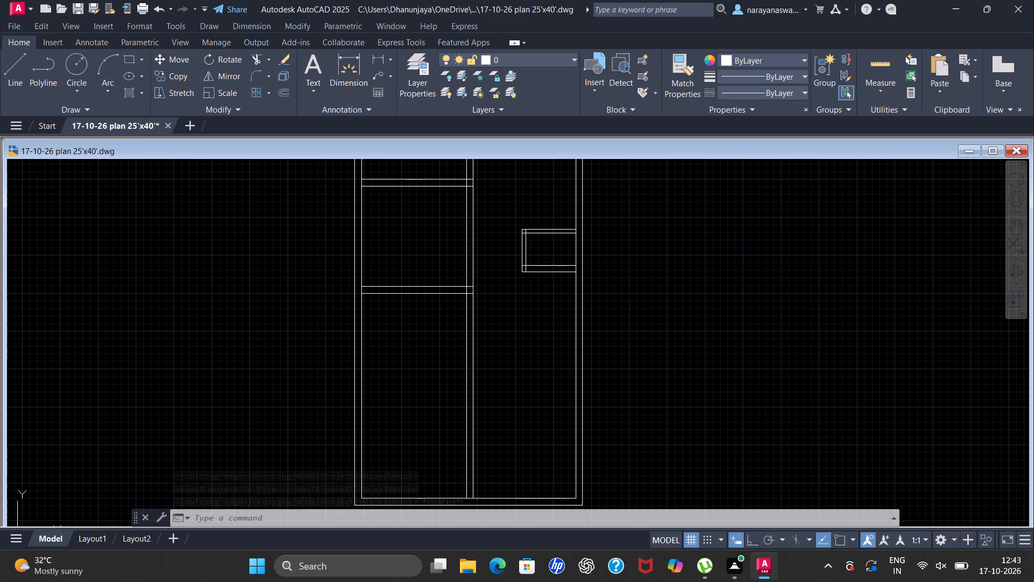
Examine the overall plan and the open area below the small room against the right exterior wall.
scroll(534, 259, "down", 1)
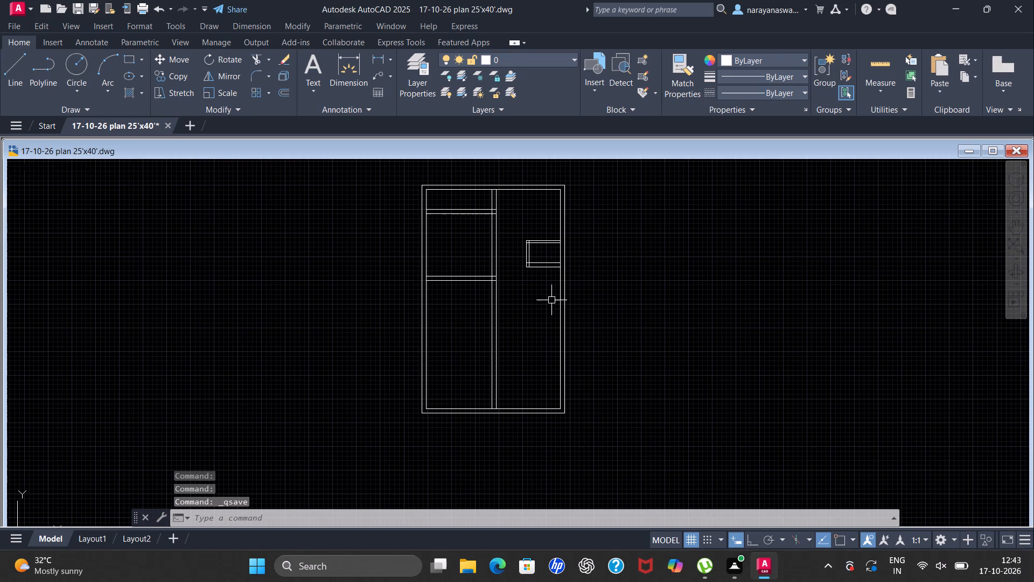
scroll(551, 302, "up", 1)
scroll(548, 295, "down", 1)
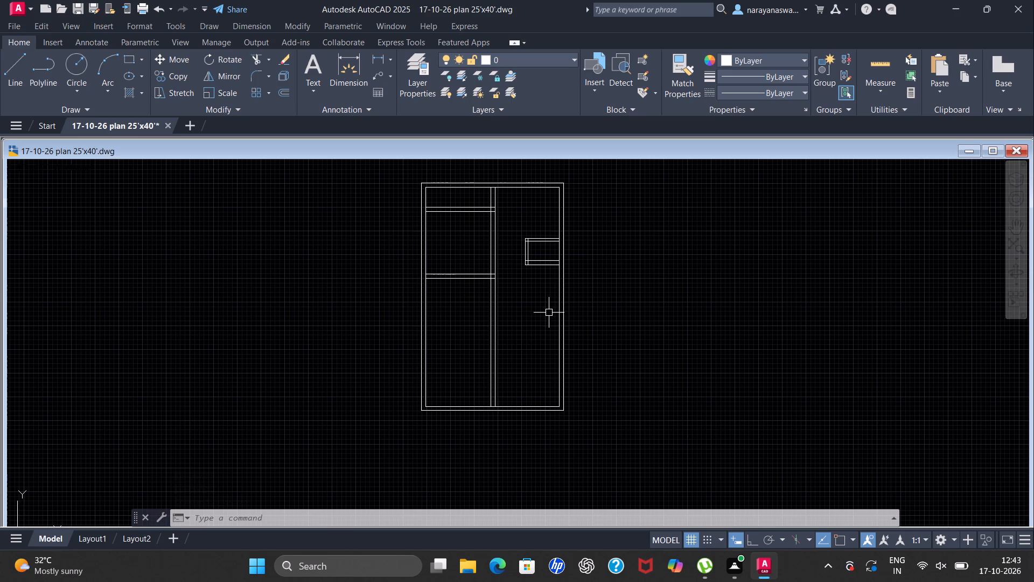
scroll(539, 315, "down", 1)
scroll(539, 320, "up", 1)
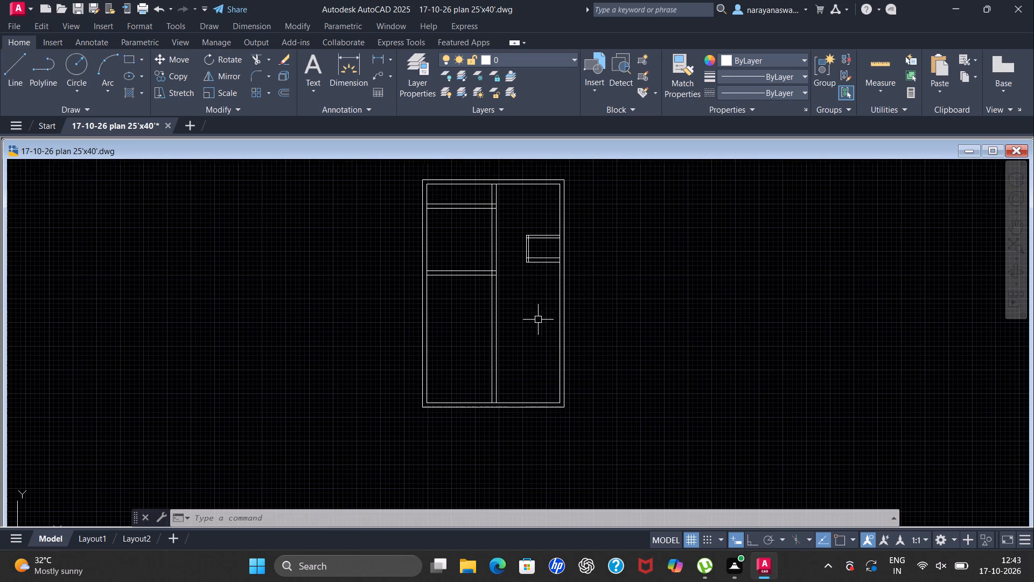
scroll(549, 292, "up", 1)
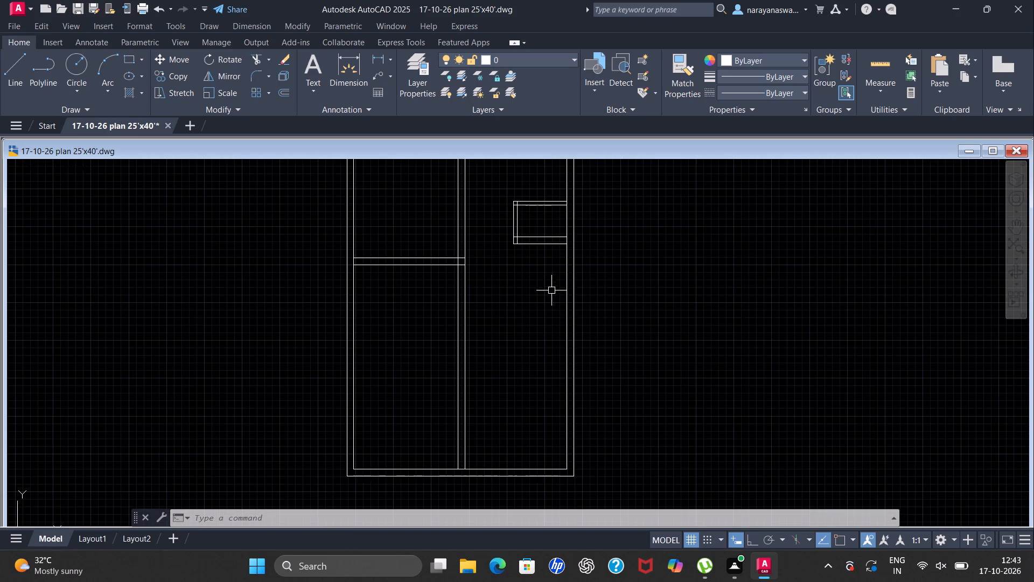
scroll(586, 264, "up", 1)
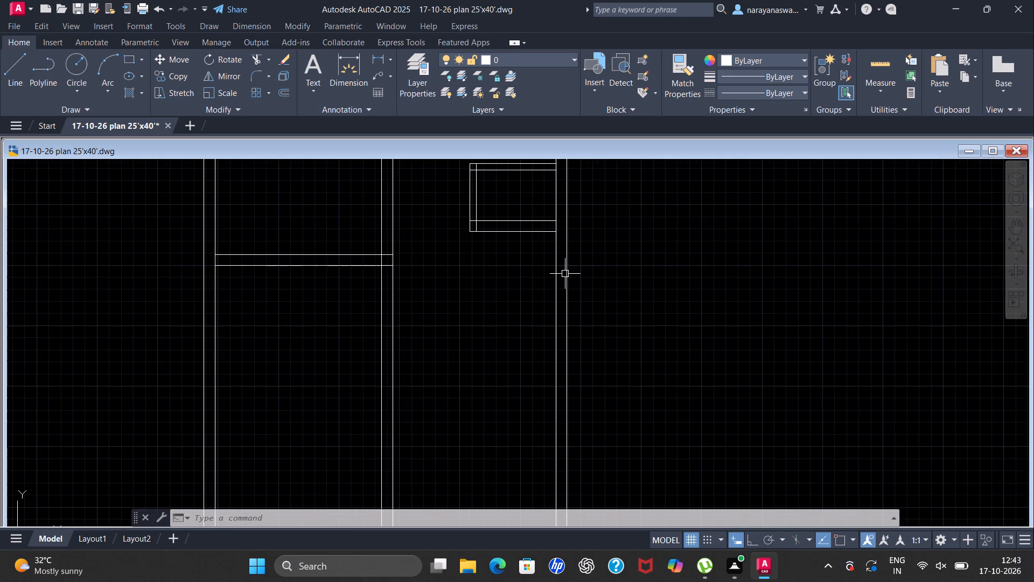
scroll(562, 275, "down", 2)
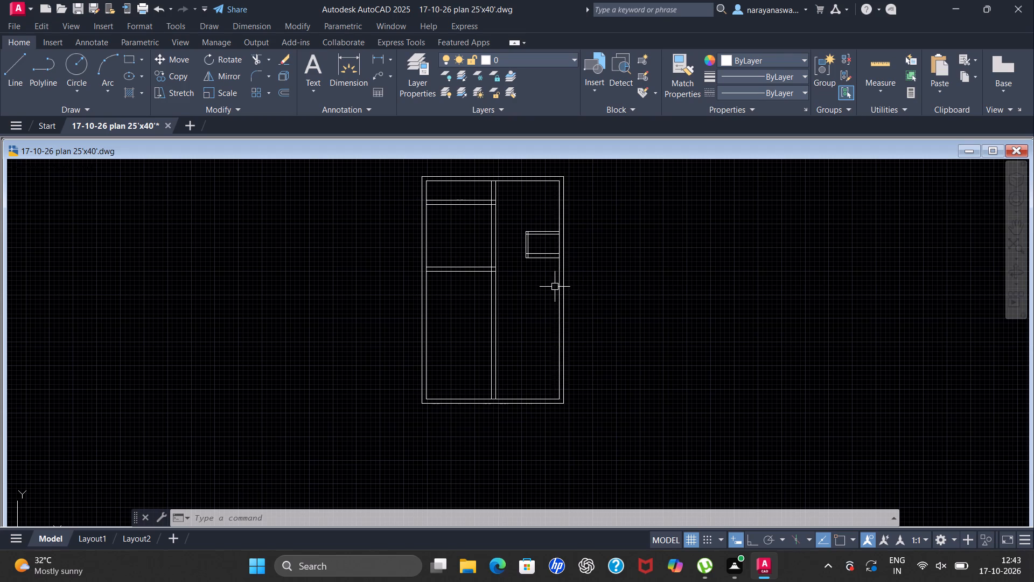
scroll(555, 287, "down", 1)
scroll(554, 300, "up", 1)
scroll(579, 263, "up", 1)
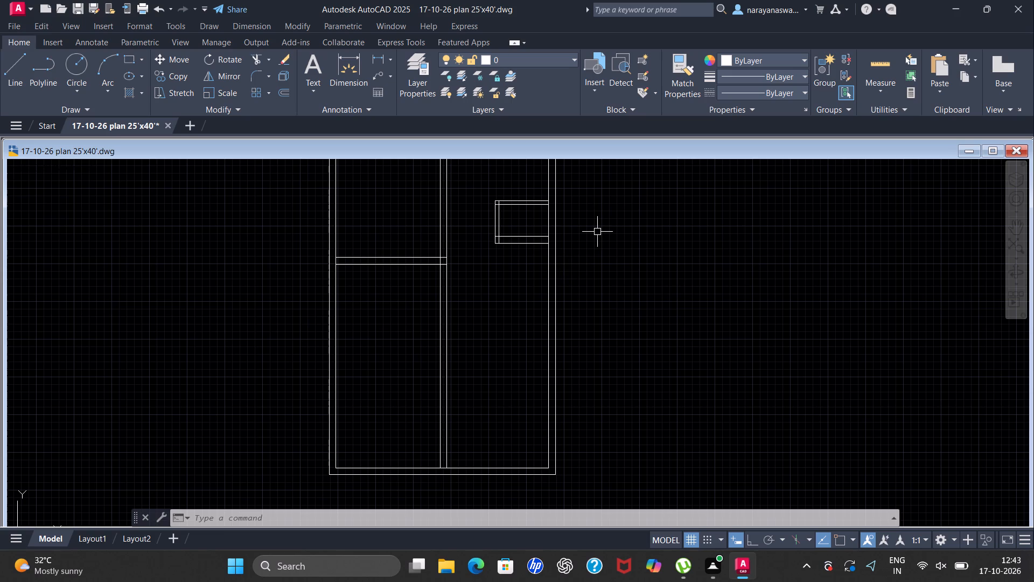
Offset the inner line of the right exterior wall 5' to the left into the right-hand space.
type("of")
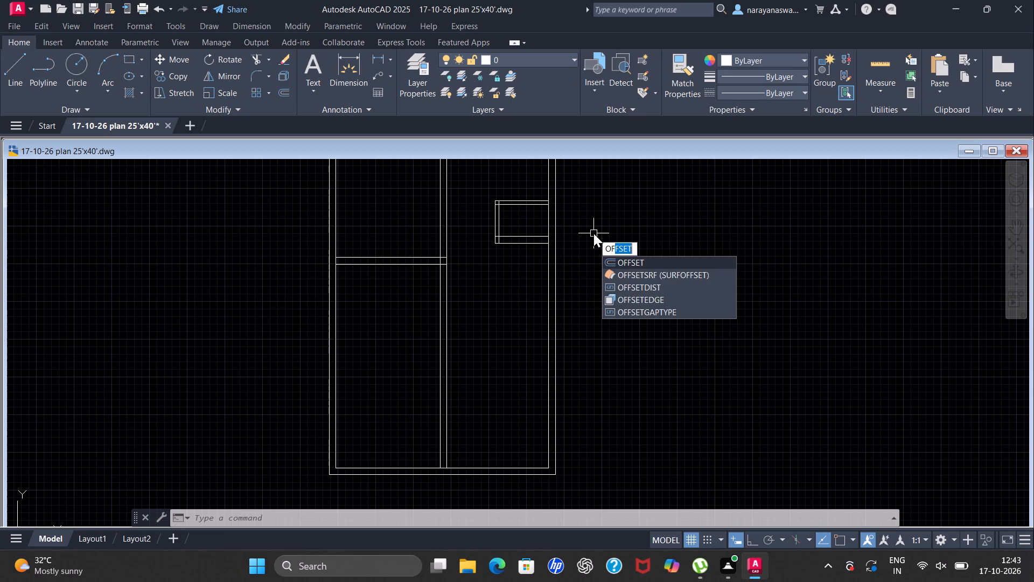
key("Return")
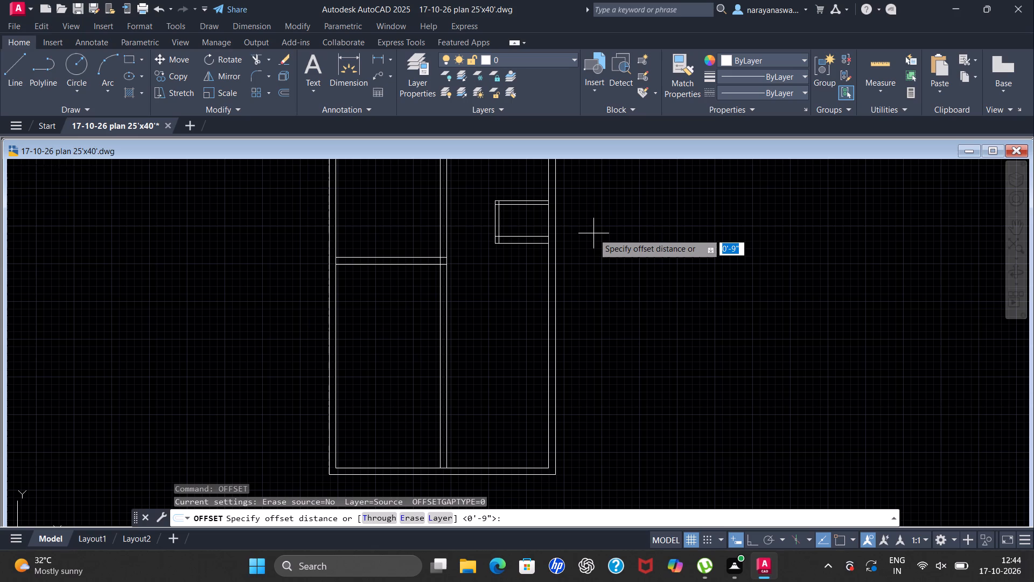
type("5'")
key("Return")
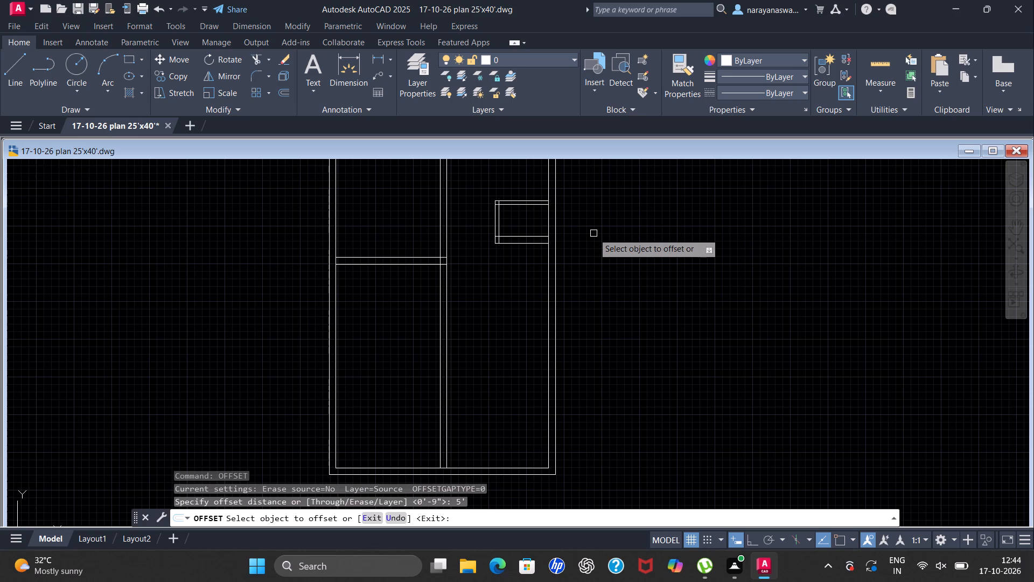
scroll(562, 303, "up", 1)
left_click(541, 287)
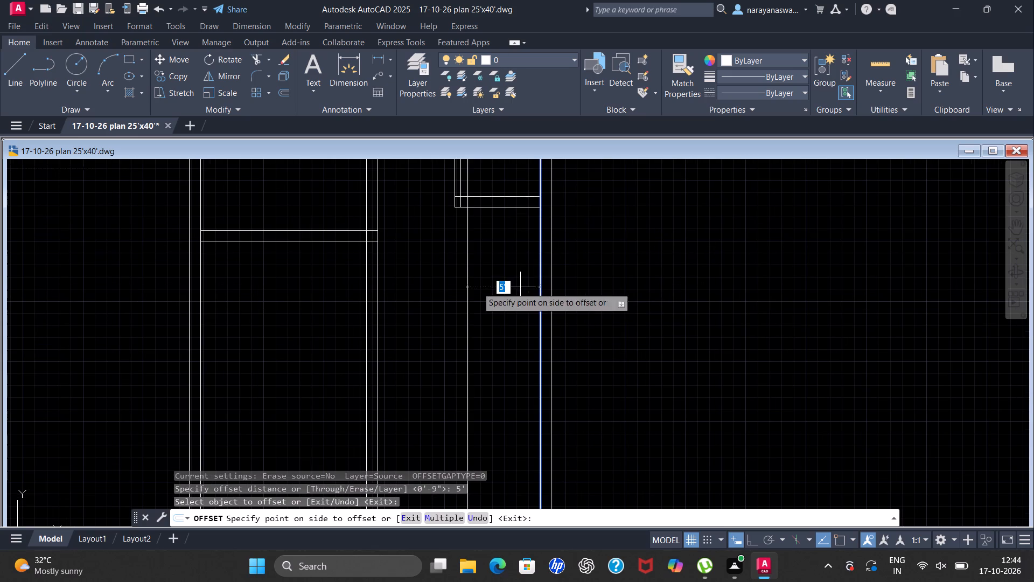
left_click(440, 290)
key("Escape")
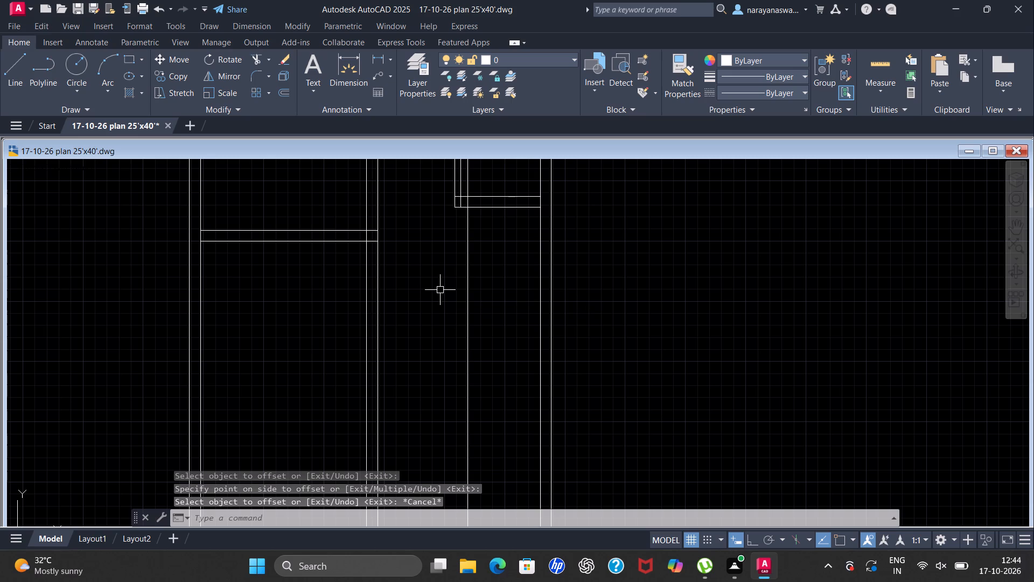
Offset the new vertical line in the right-hand space 5" to the left to form a thin wall.
scroll(440, 290, "down", 2)
scroll(431, 258, "up", 1)
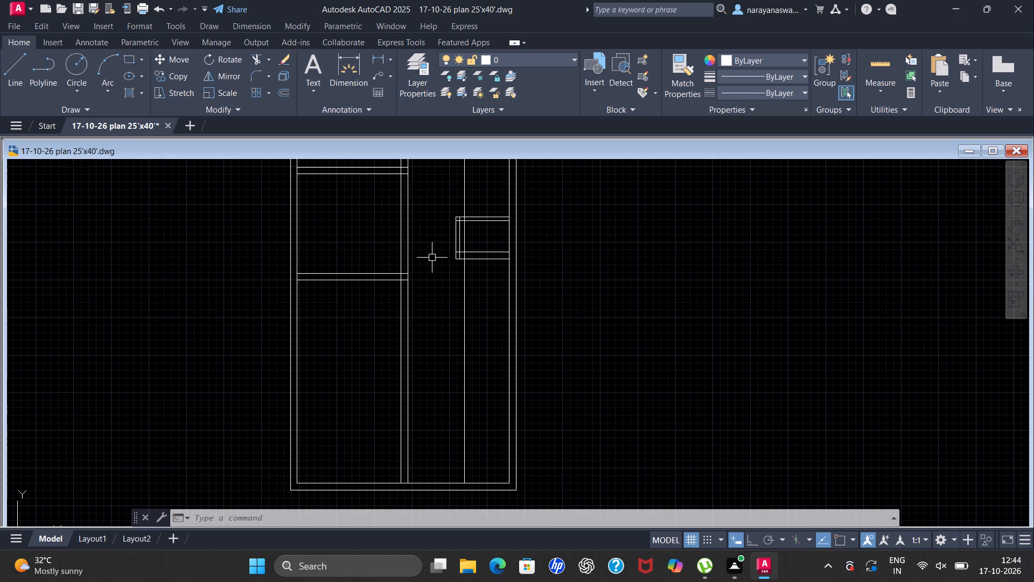
scroll(439, 262, "down", 1)
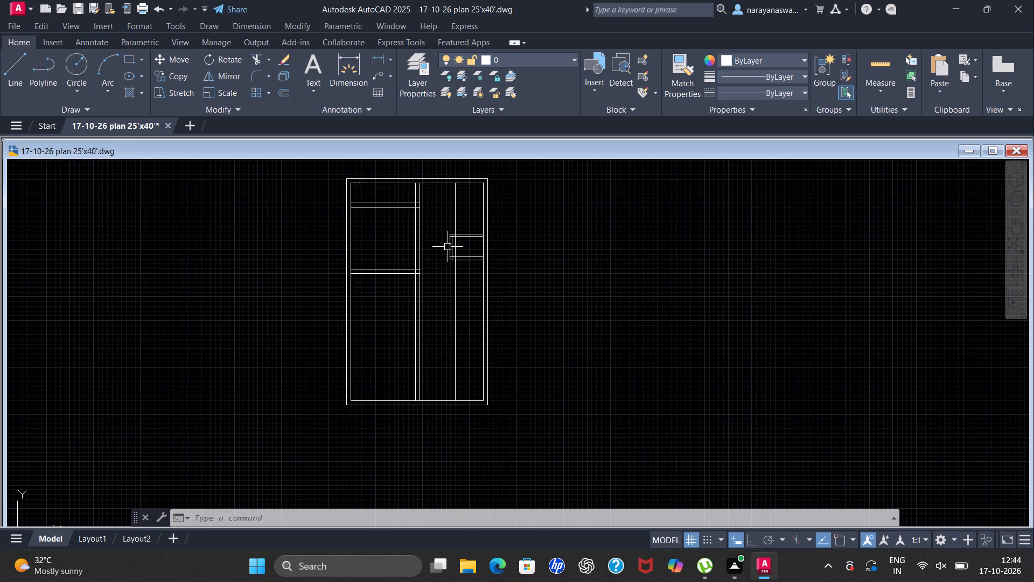
scroll(449, 240, "up", 1)
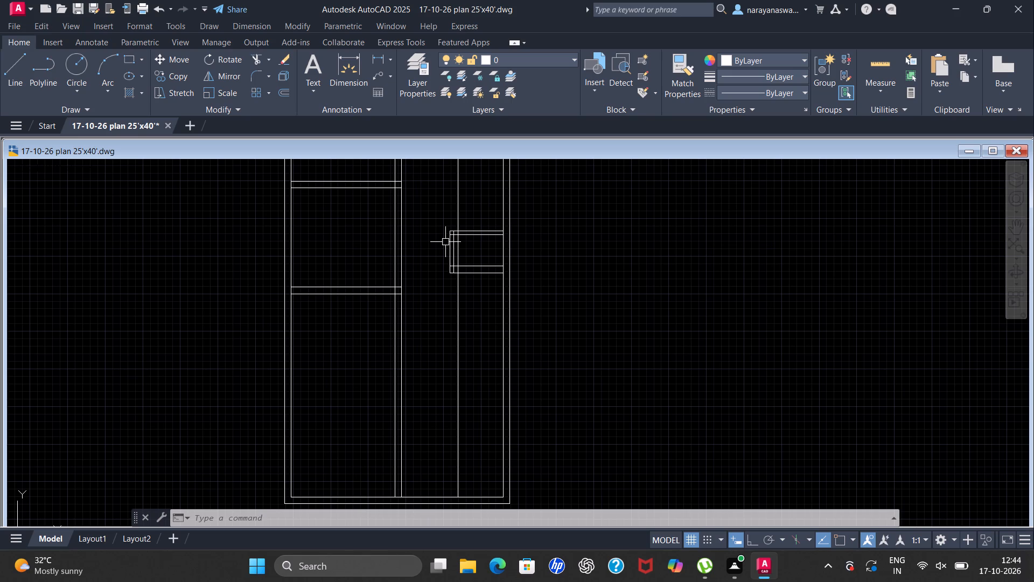
key("space")
key("5")
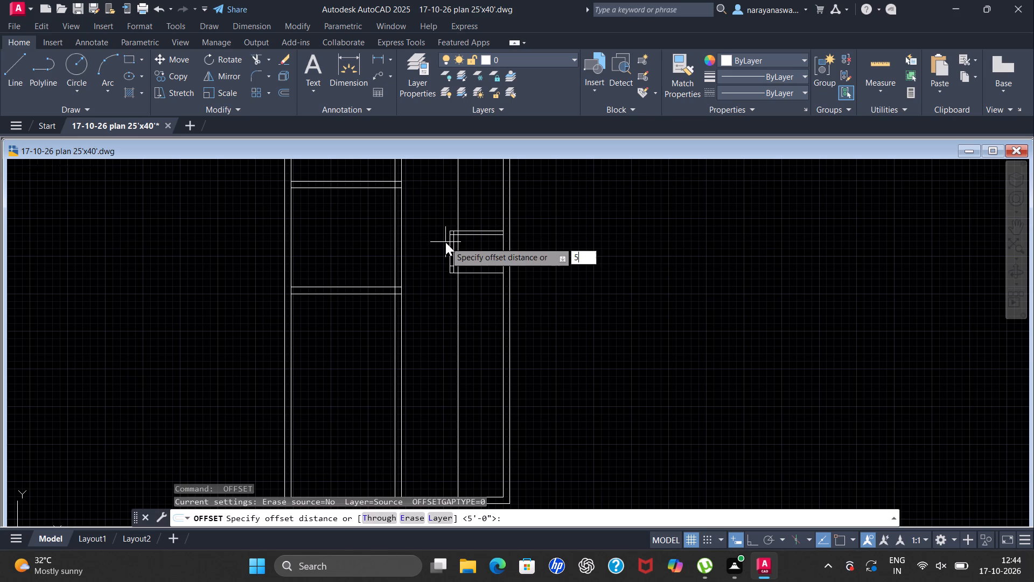
key("shift+quotedbl")
key("Return")
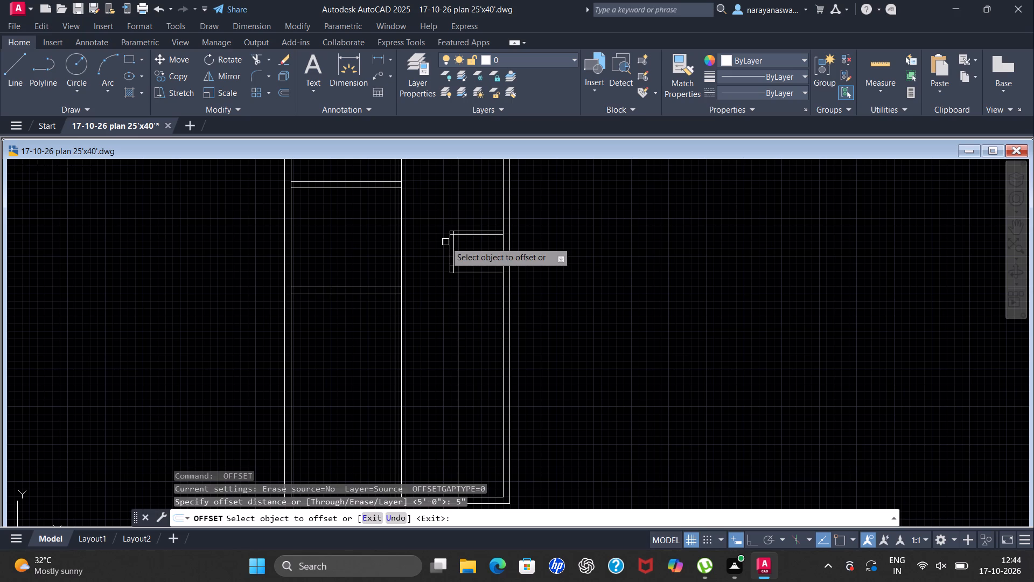
scroll(437, 317, "up", 2)
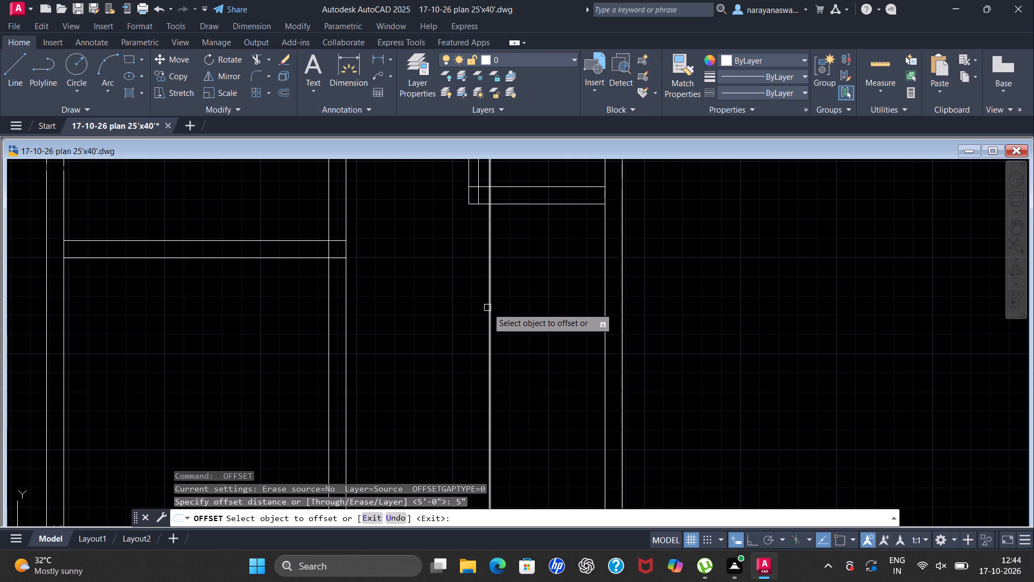
left_click(489, 304)
left_click(461, 313)
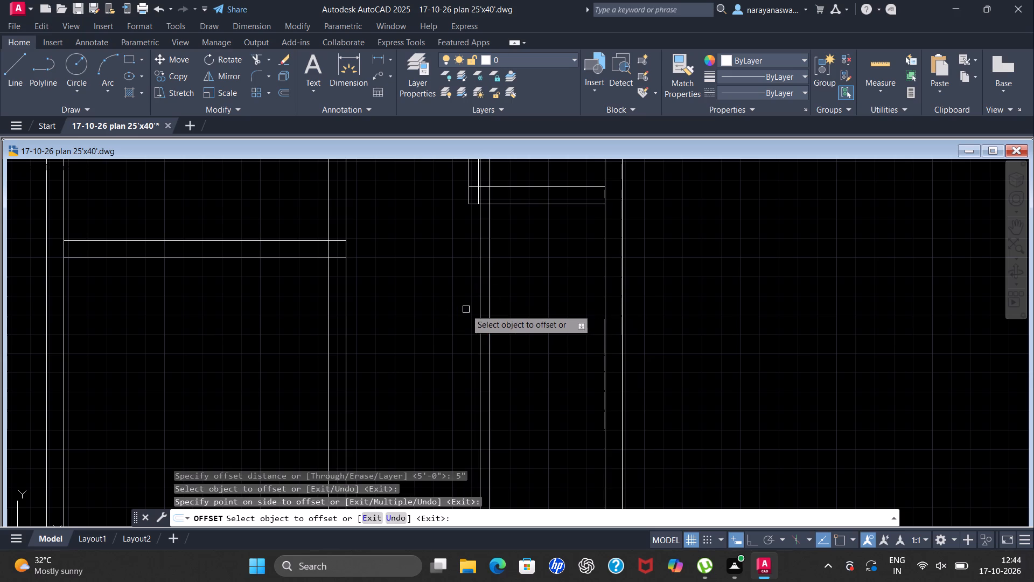
key("Escape")
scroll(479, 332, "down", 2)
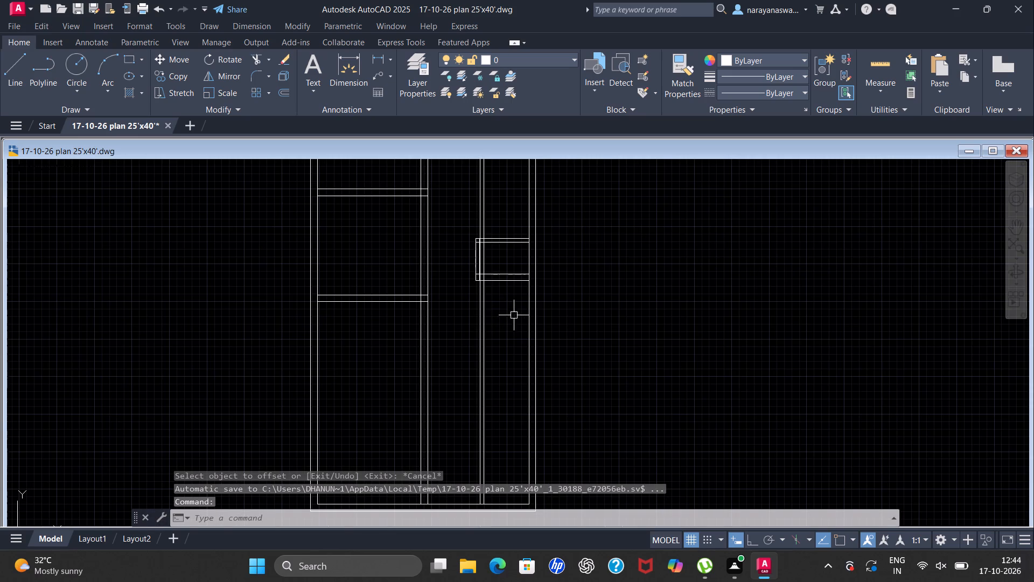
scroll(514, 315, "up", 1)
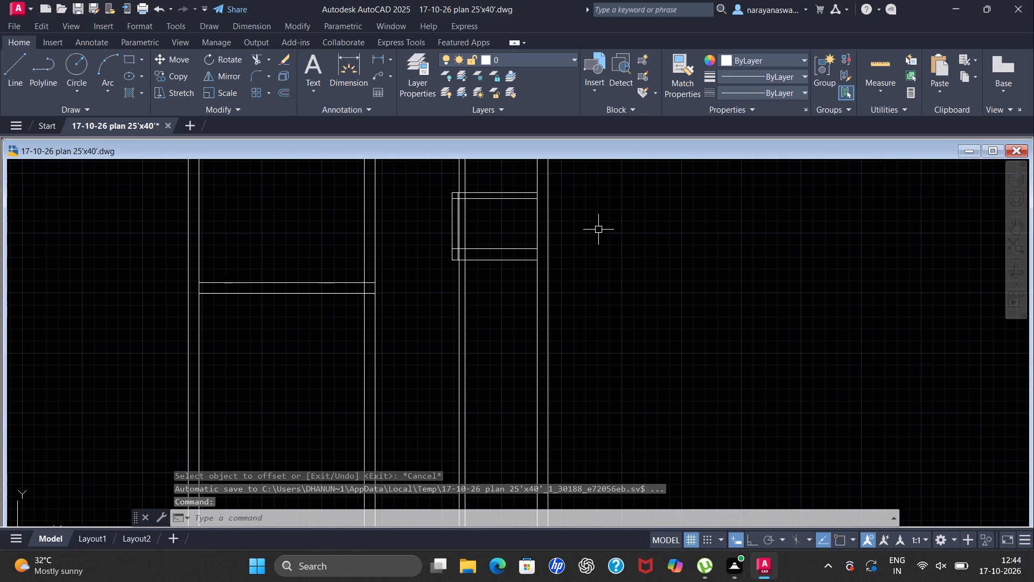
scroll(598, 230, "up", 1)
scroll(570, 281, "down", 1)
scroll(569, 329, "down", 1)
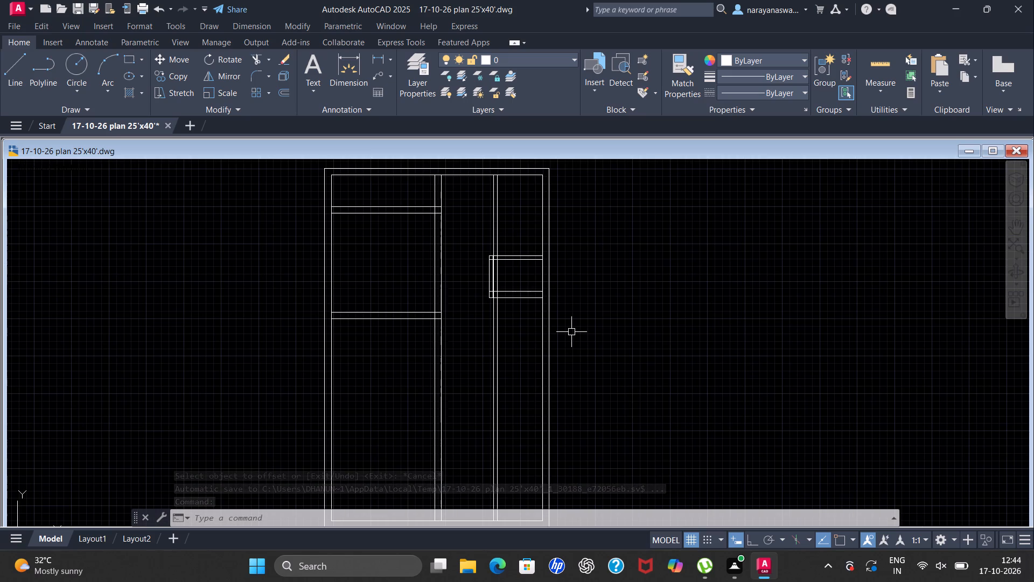
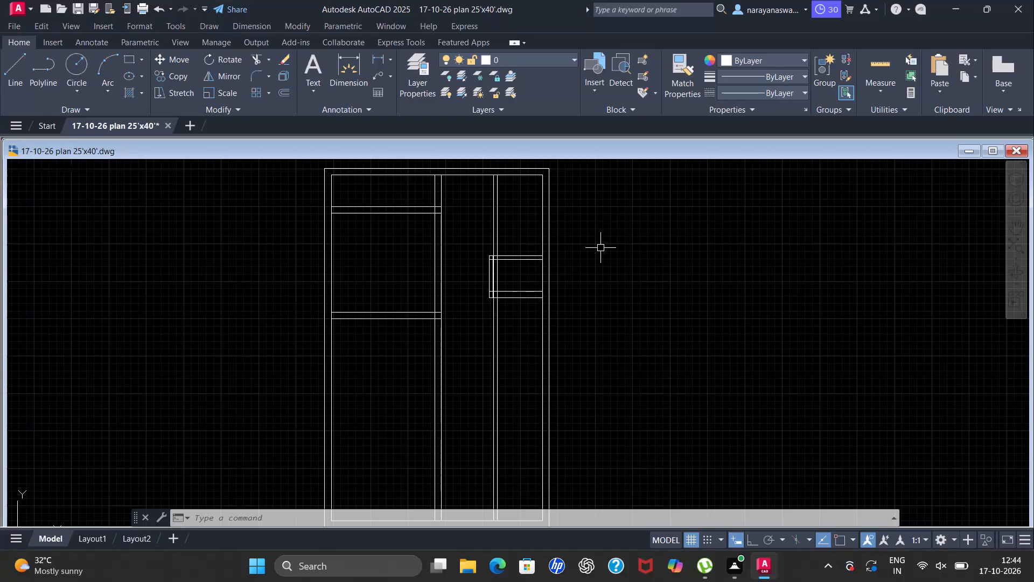
Offset the lower outer line of the small room against the right exterior wall 7' downward.
scroll(535, 333, "up", 1)
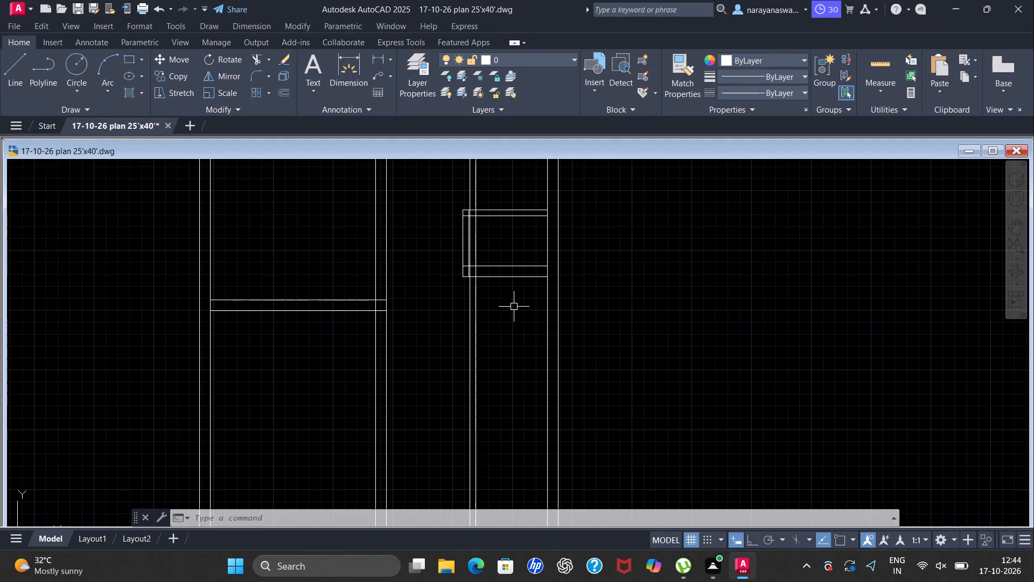
scroll(513, 315, "up", 1)
scroll(508, 294, "down", 1)
scroll(530, 331, "up", 1)
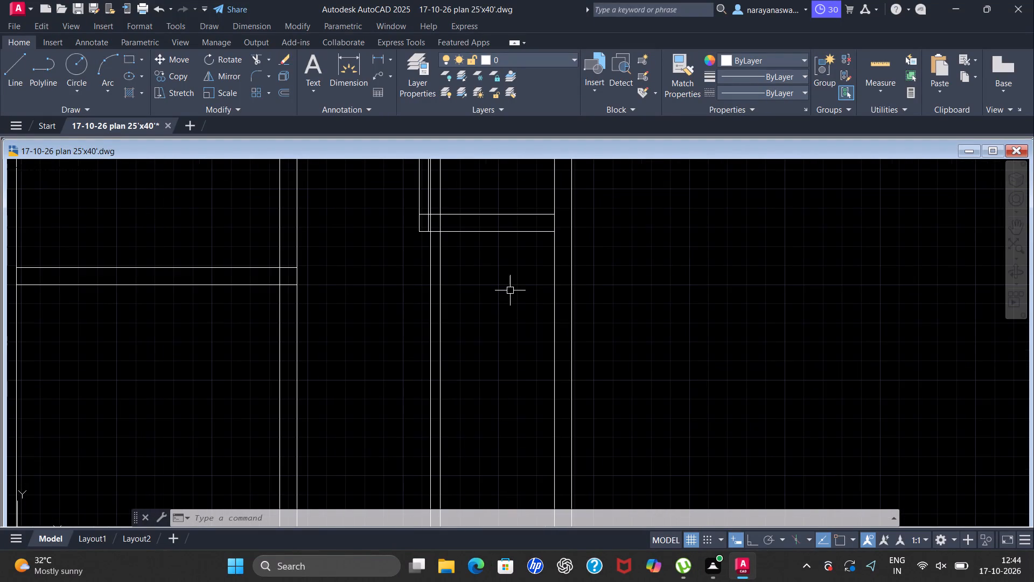
scroll(516, 275, "down", 1)
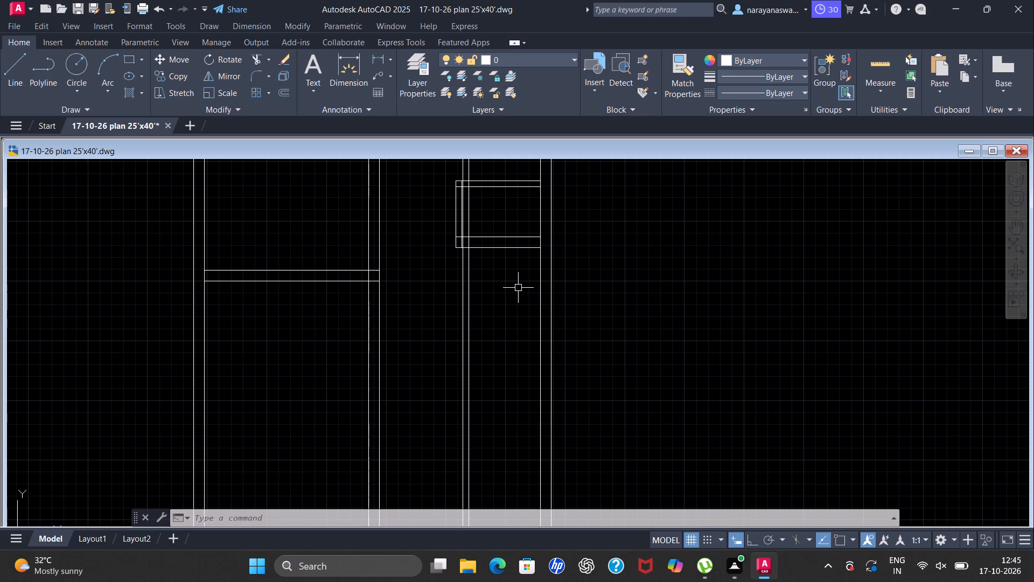
type("of")
key("Return")
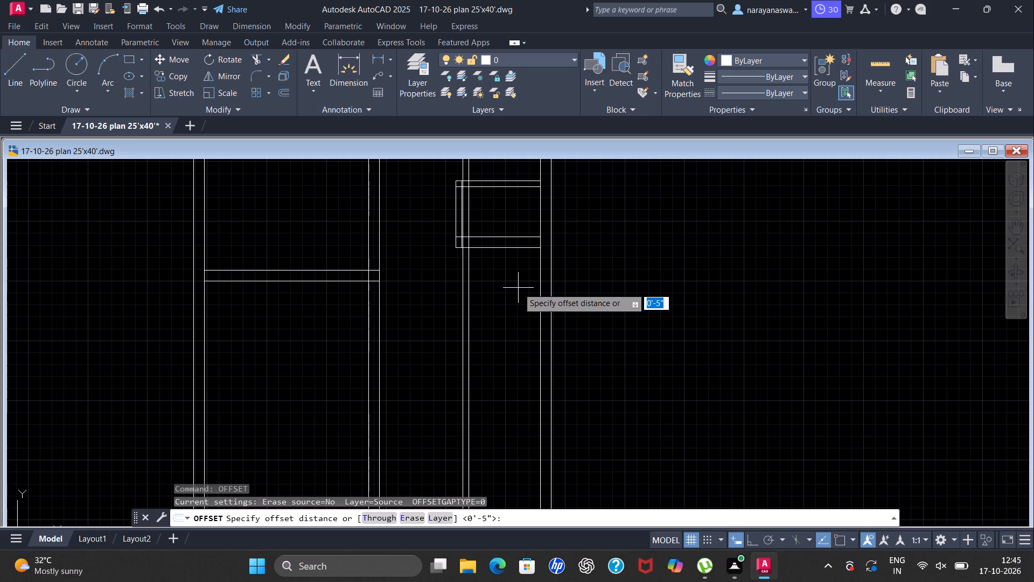
type("7'")
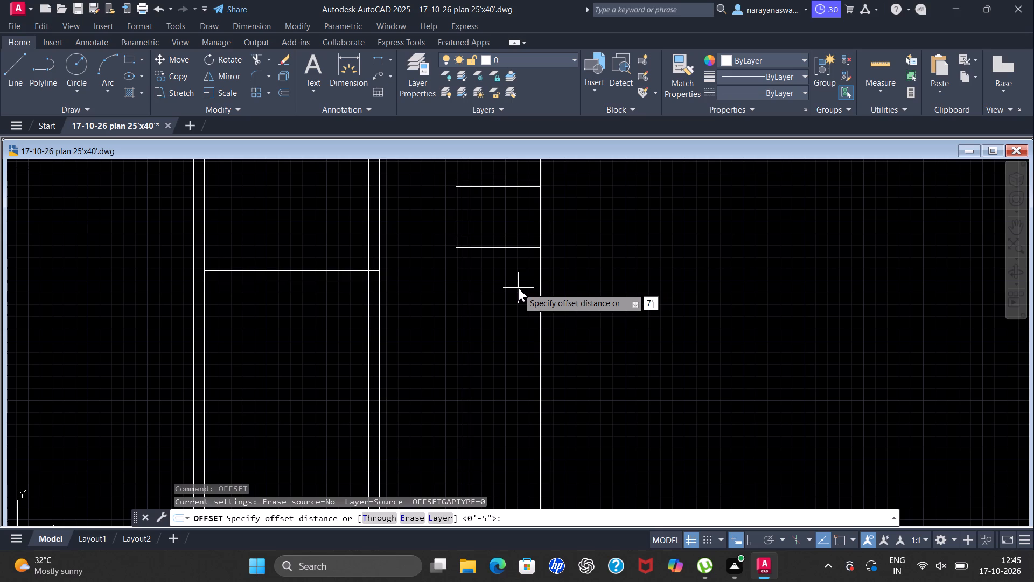
key("Return")
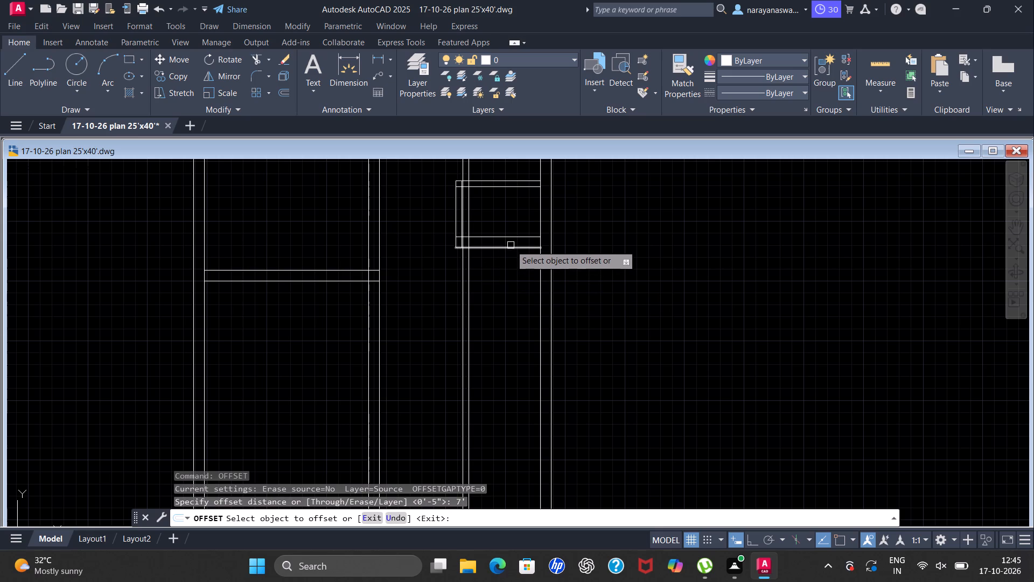
left_click(511, 246)
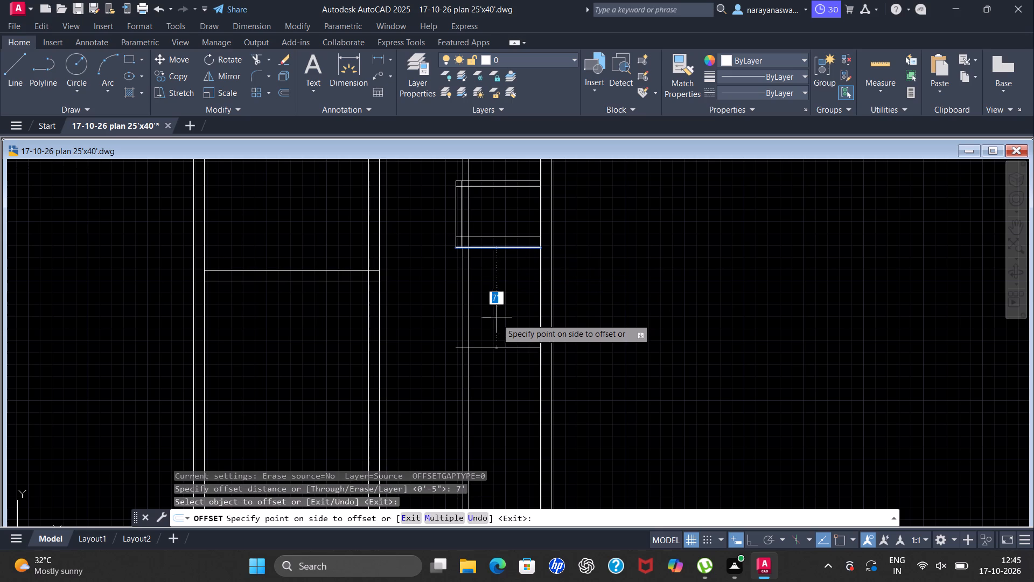
left_click(497, 323)
key("Escape")
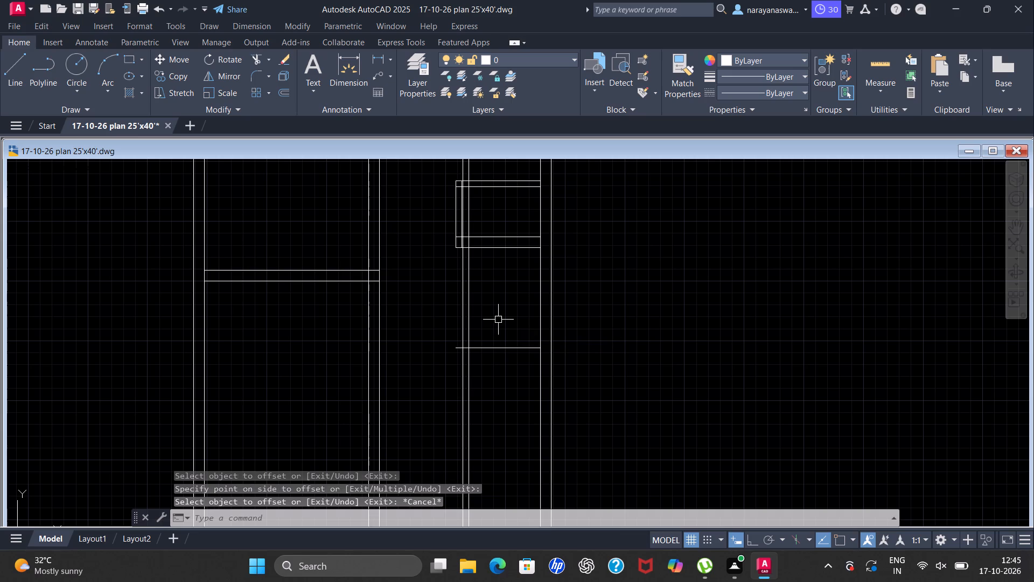
Offset the new horizontal line below the small room 9" downward to form a wall.
key("space")
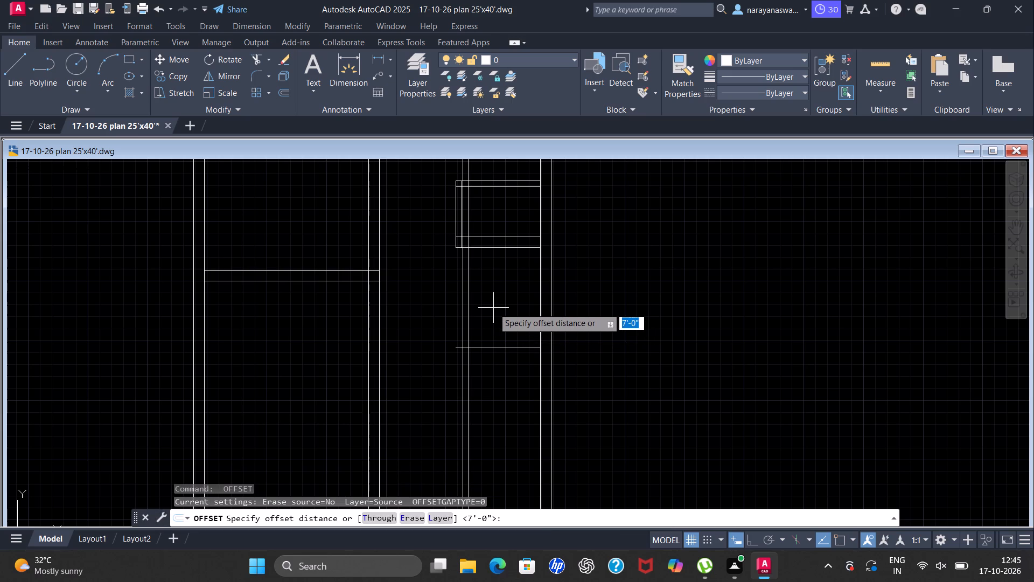
type("9\"")
key("Return")
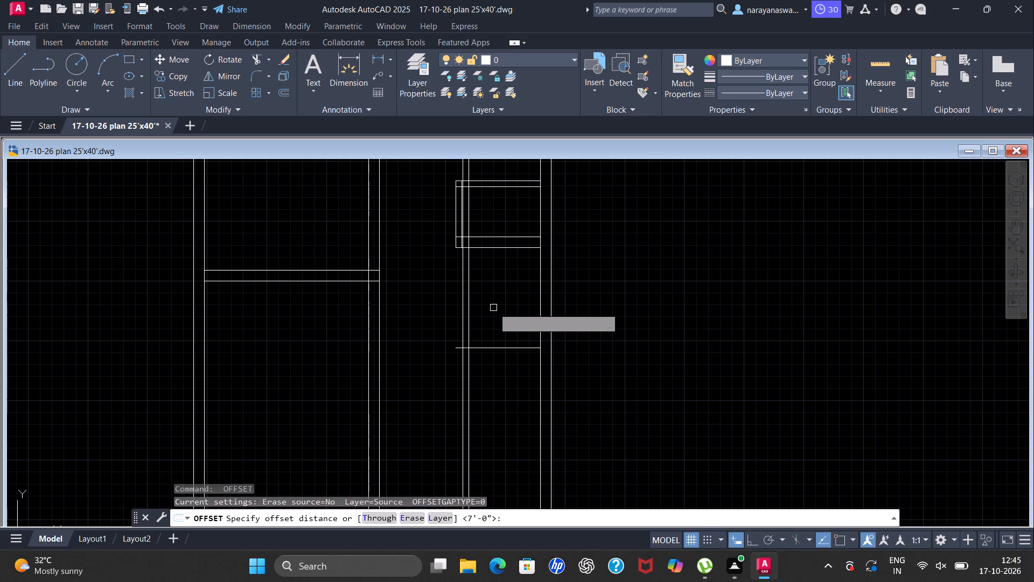
left_click(505, 347)
left_click(498, 391)
key("Escape")
Extend both lines of the new 9" horizontal wall leftward to the far line of the central vertical wall.
scroll(477, 370, "down", 1)
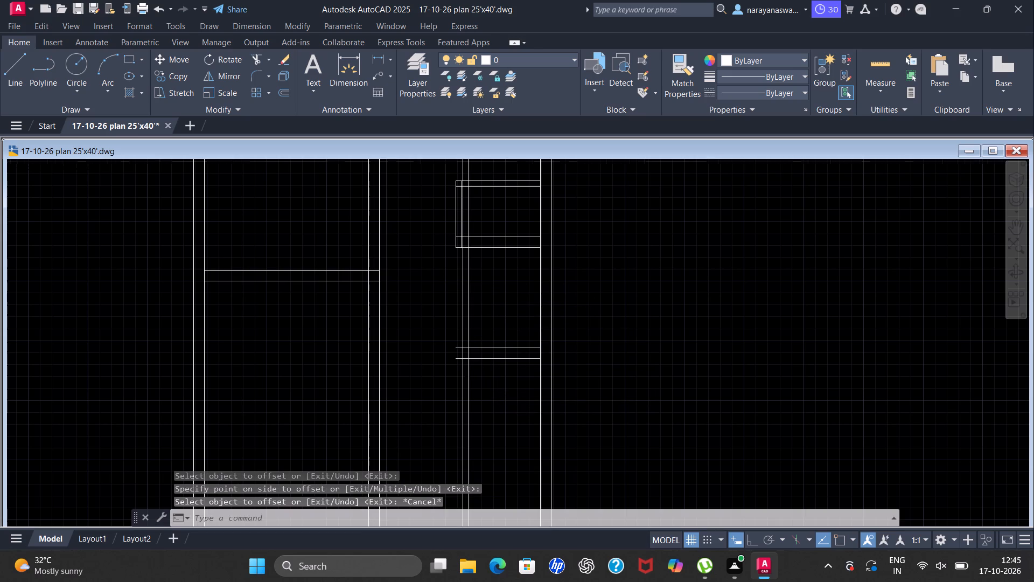
scroll(477, 370, "down", 1)
scroll(489, 361, "up", 2)
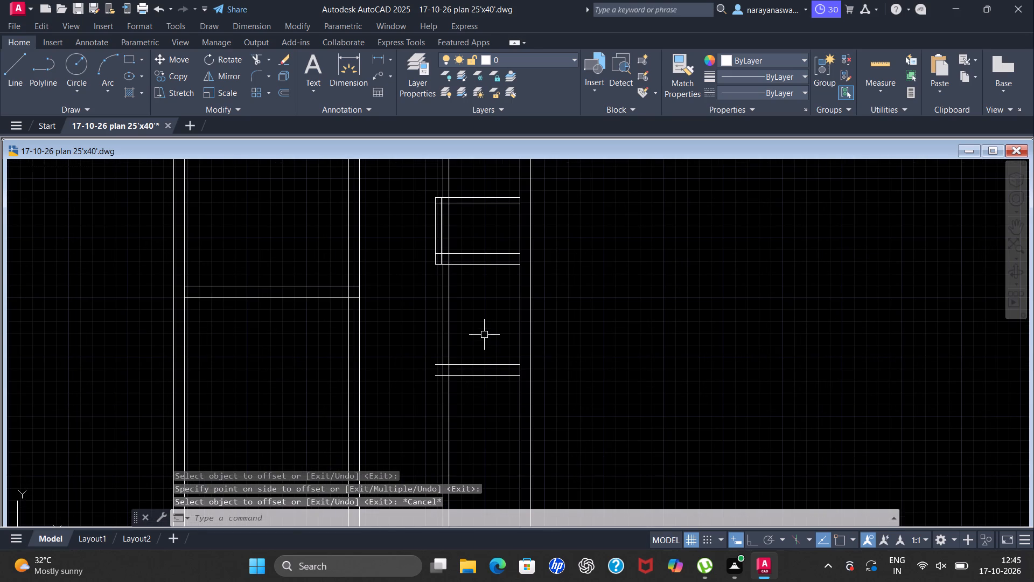
type("ex")
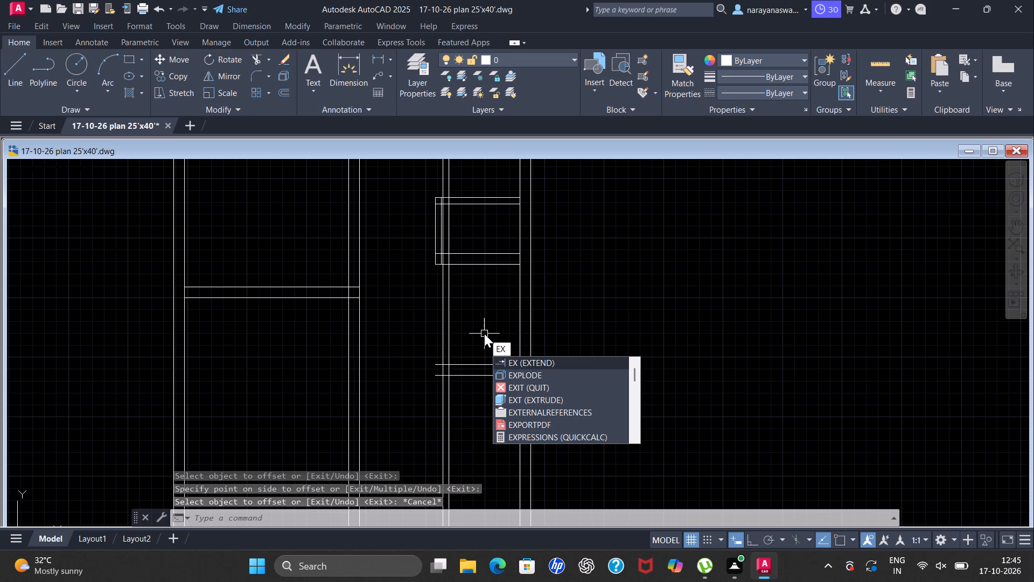
key("Return")
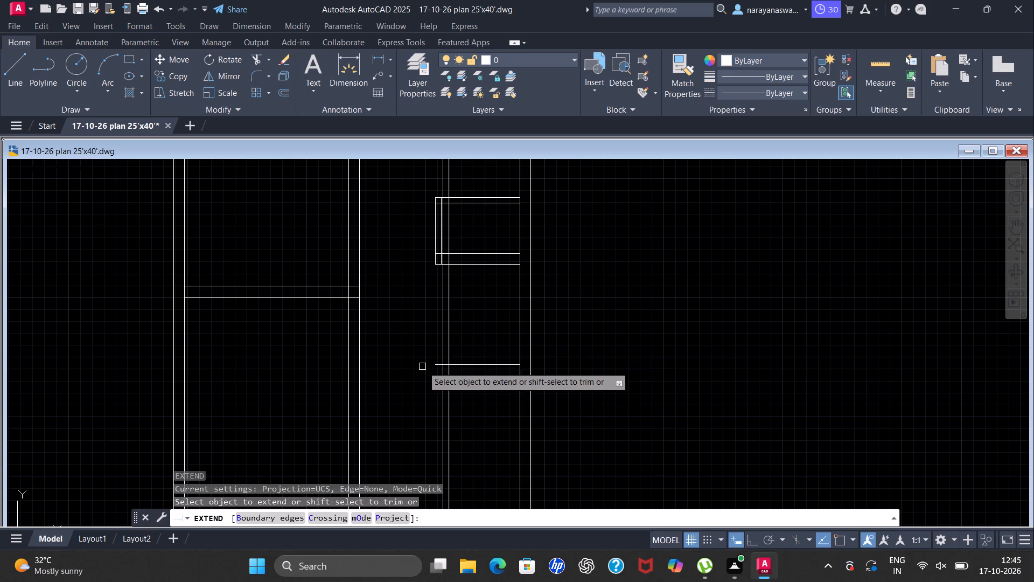
scroll(428, 370, "up", 1)
left_click(443, 365)
left_click(441, 381)
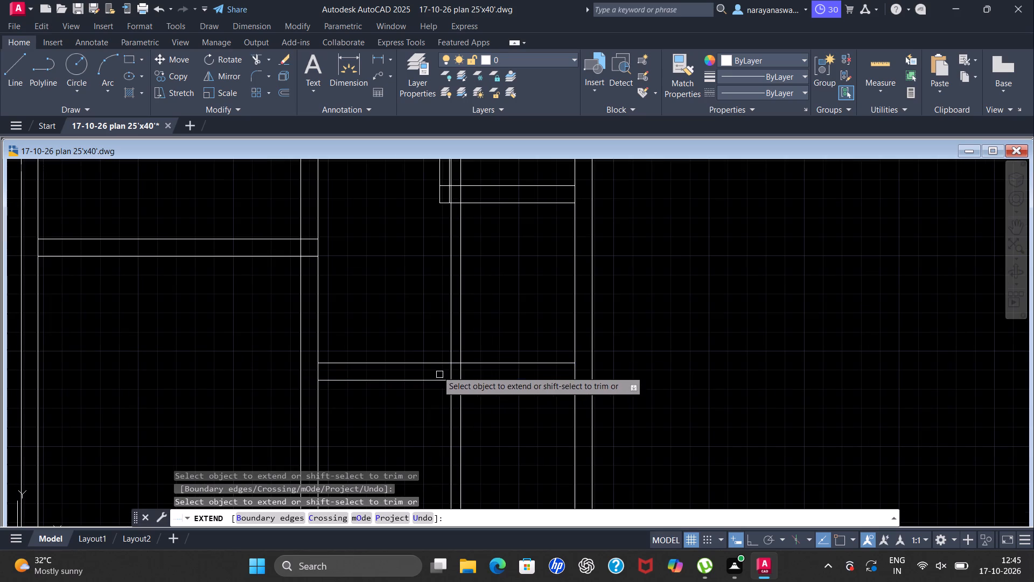
scroll(420, 355, "down", 2)
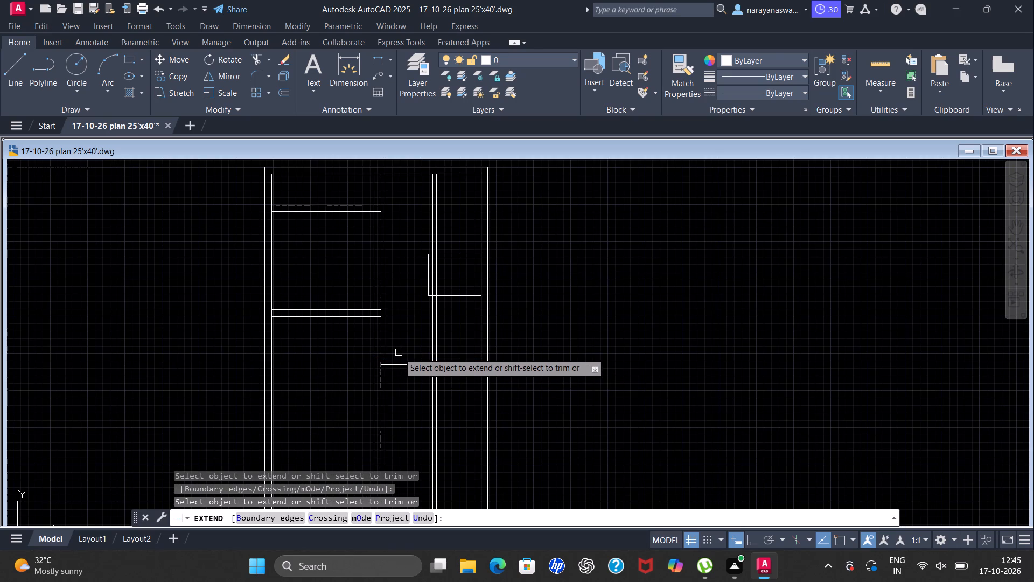
left_click(396, 358)
left_click(396, 366)
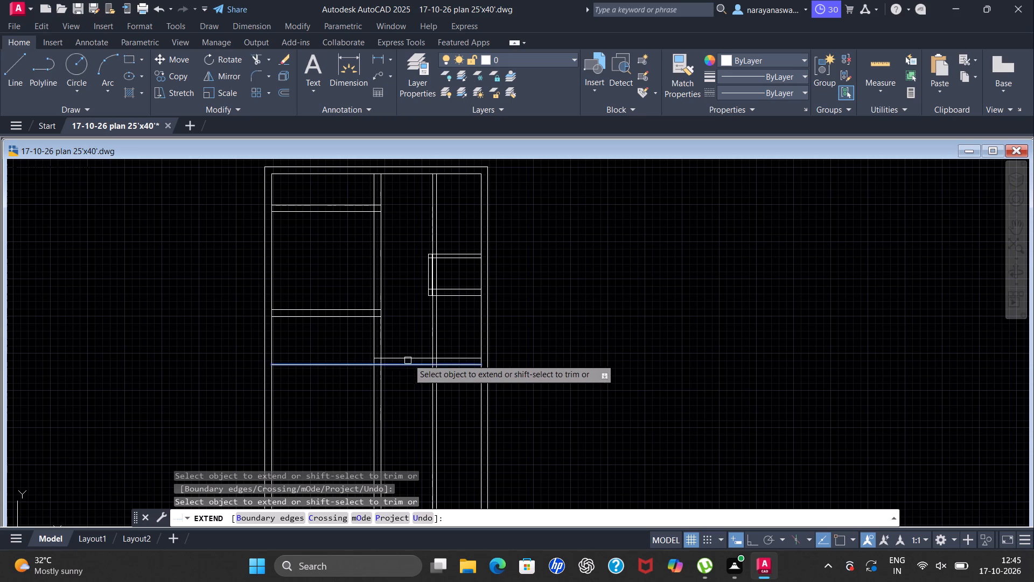
key("Escape")
Trim away both lines of the thin vertical wall above the small room in the right-hand space.
scroll(404, 341, "down", 1)
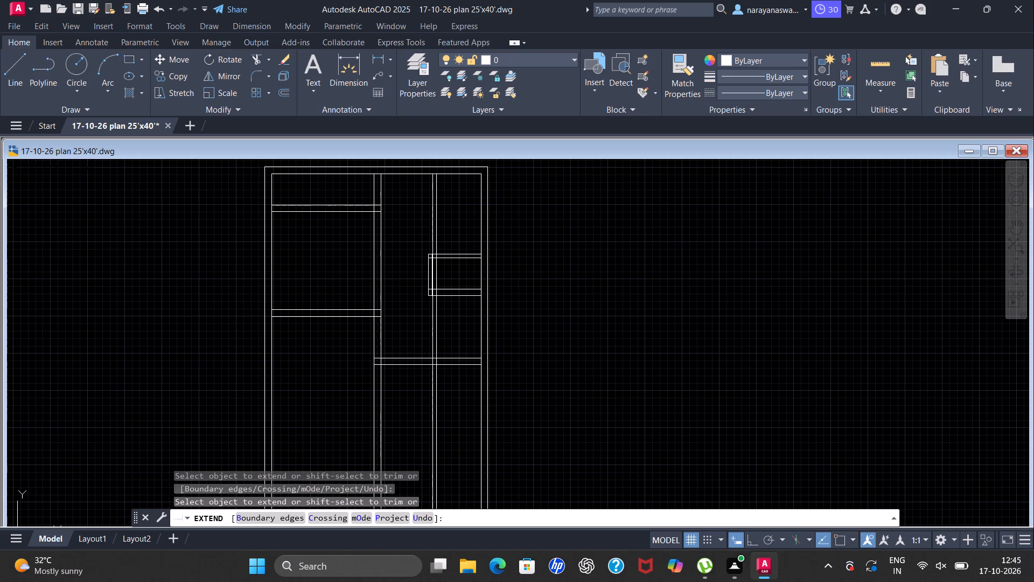
scroll(404, 341, "down", 2)
scroll(502, 364, "down", 3)
scroll(503, 375, "up", 3)
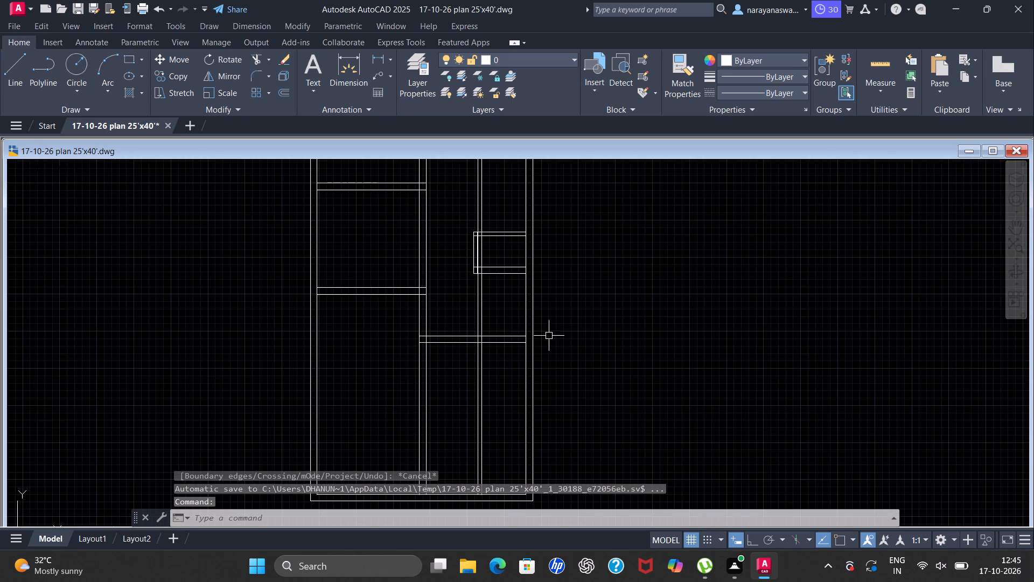
scroll(474, 272, "down", 2)
scroll(491, 271, "up", 2)
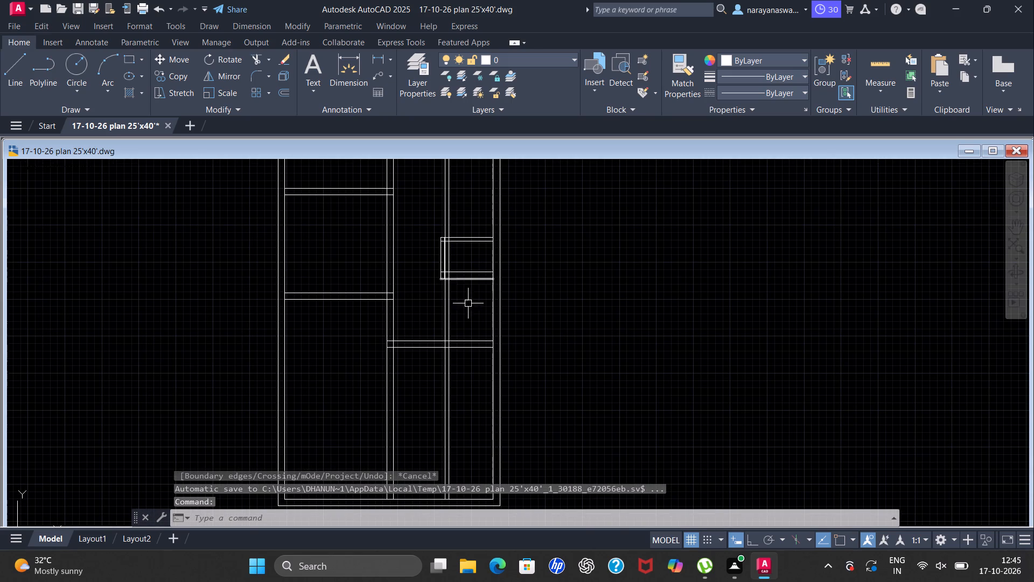
scroll(505, 247, "down", 1)
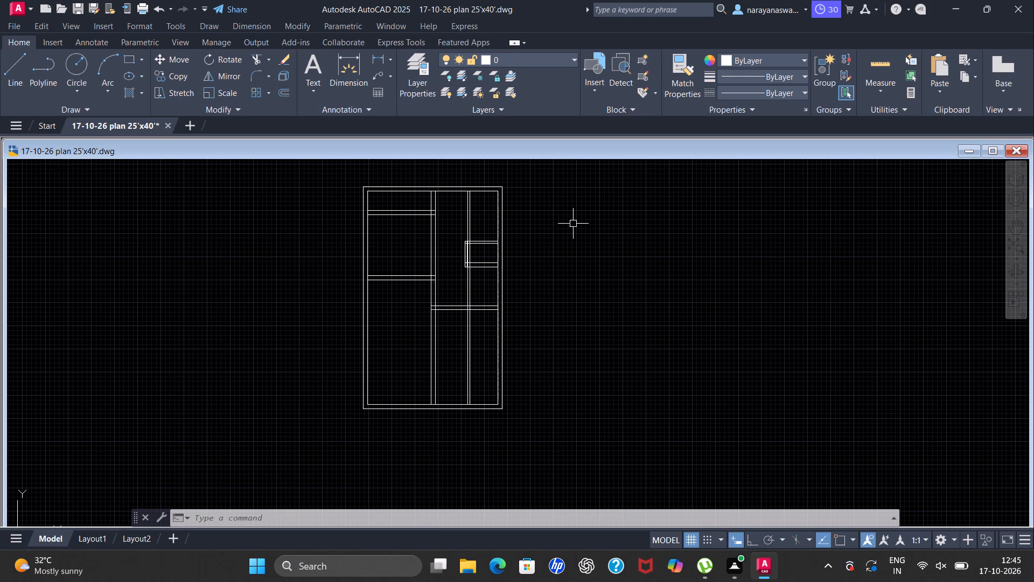
type("tr")
key("Return")
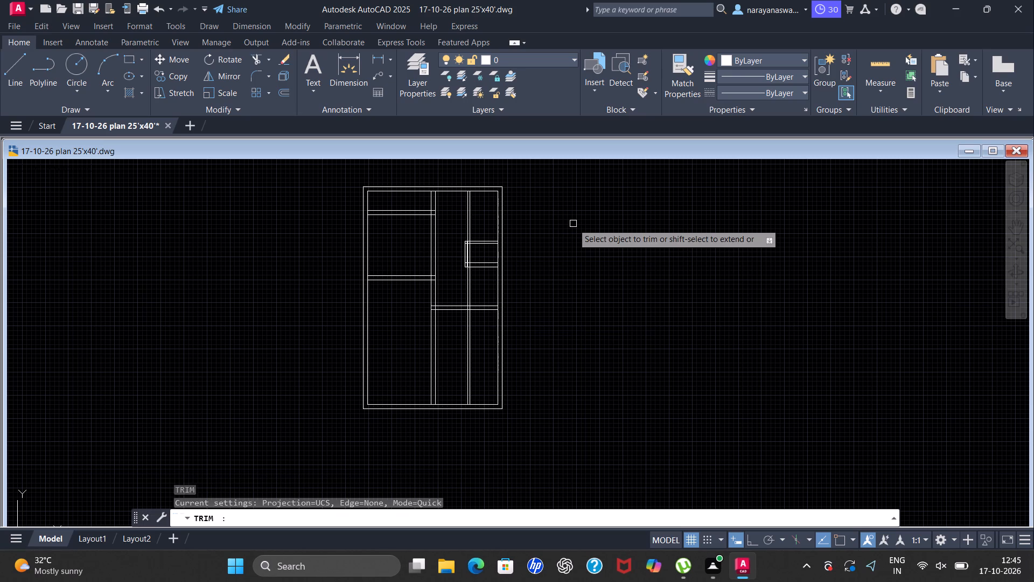
scroll(483, 223, "up", 1)
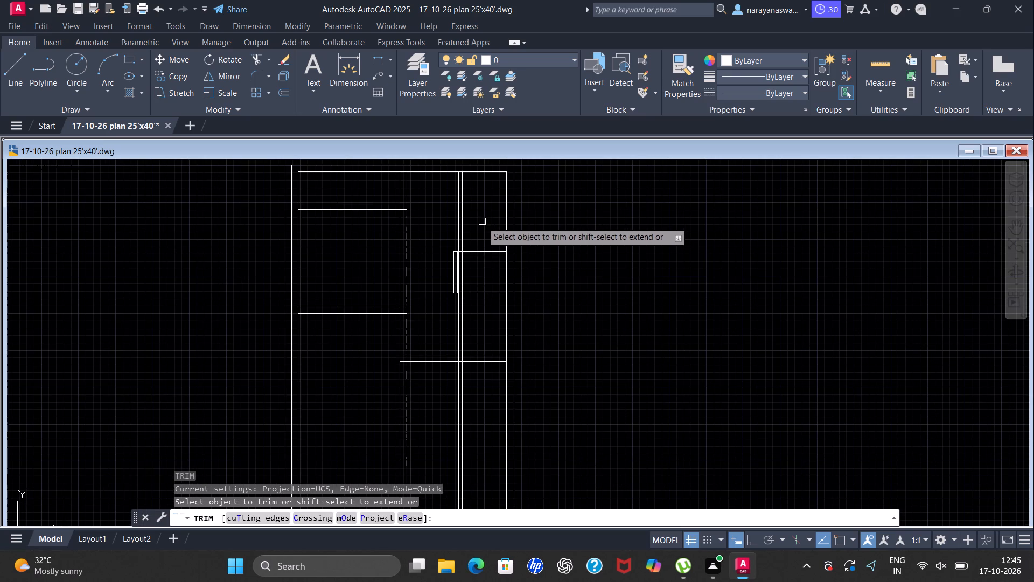
left_click_drag(481, 206, 444, 214)
Trim the thin vertical wall's two lines inside the small room and through its upper wall.
scroll(457, 262, "up", 2)
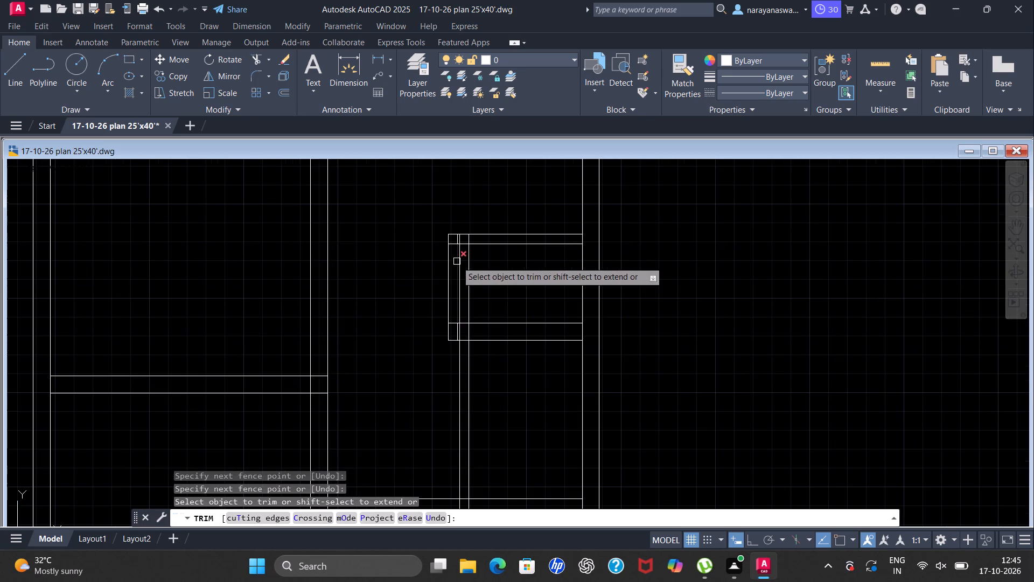
scroll(466, 281, "up", 2)
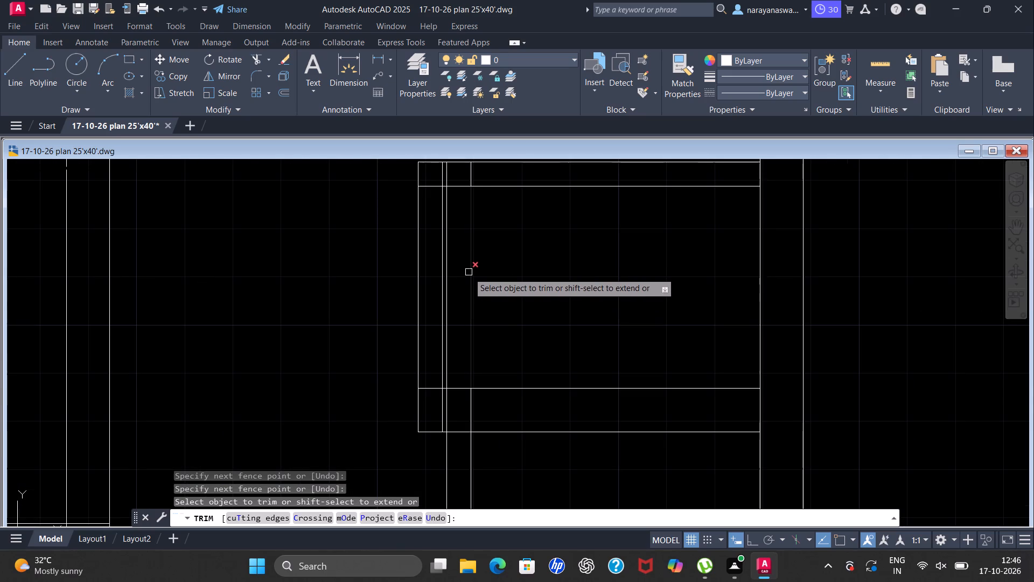
left_click(470, 274)
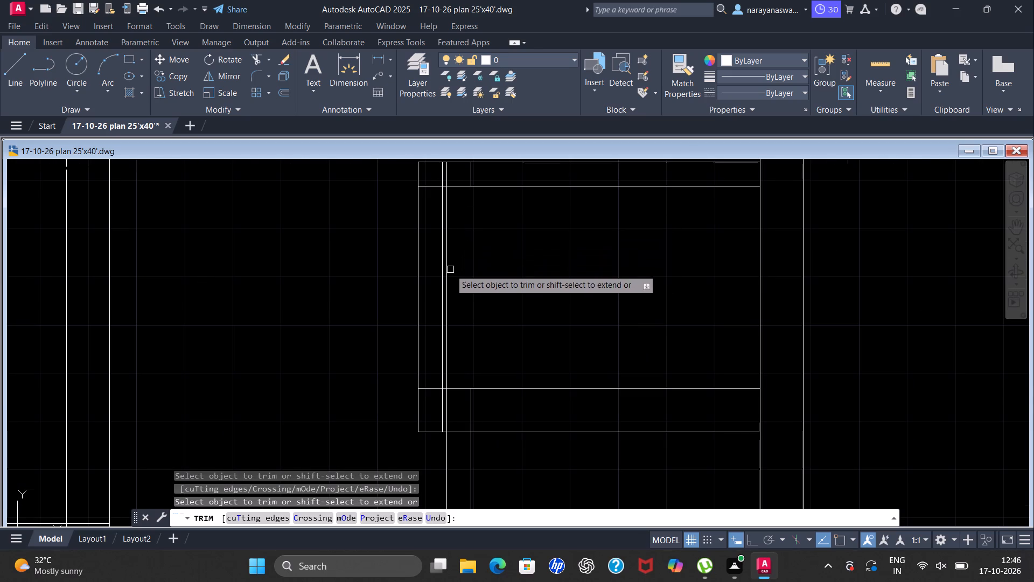
left_click(447, 279)
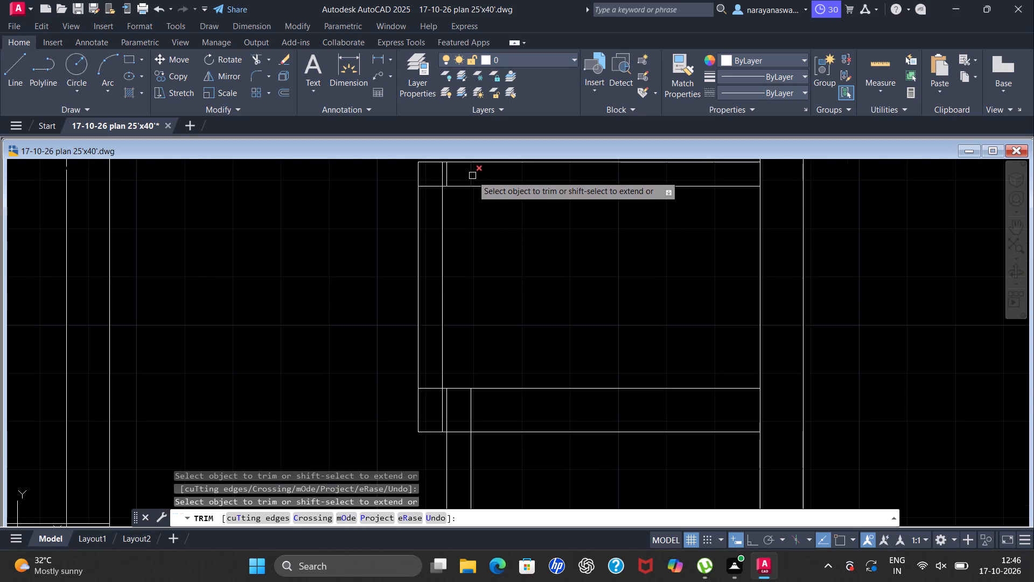
left_click(472, 176)
left_click(448, 176)
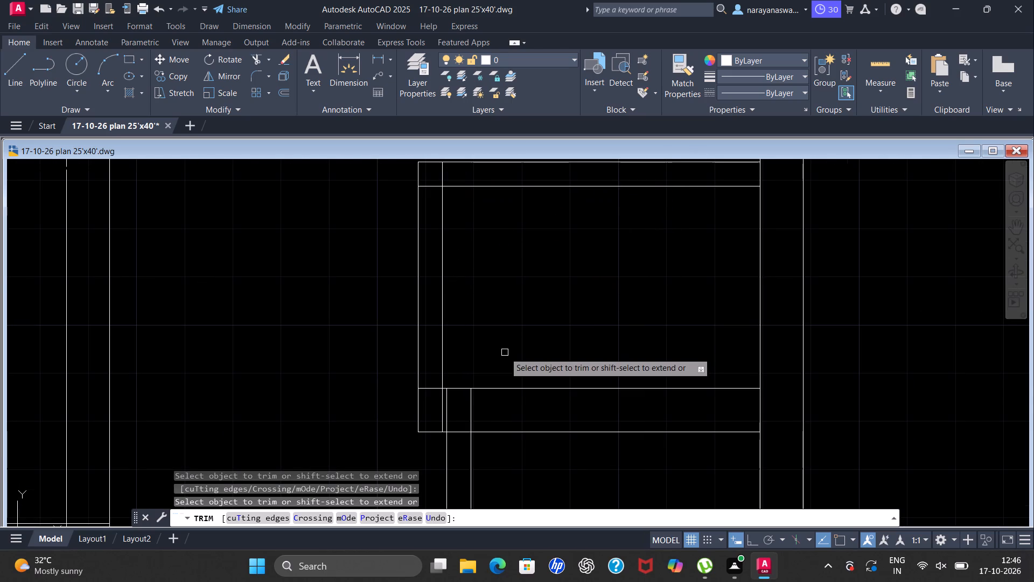
Trim the overlapping line segments within the small room's lower wall and clean up its lower-left corner.
scroll(507, 336, "down", 5)
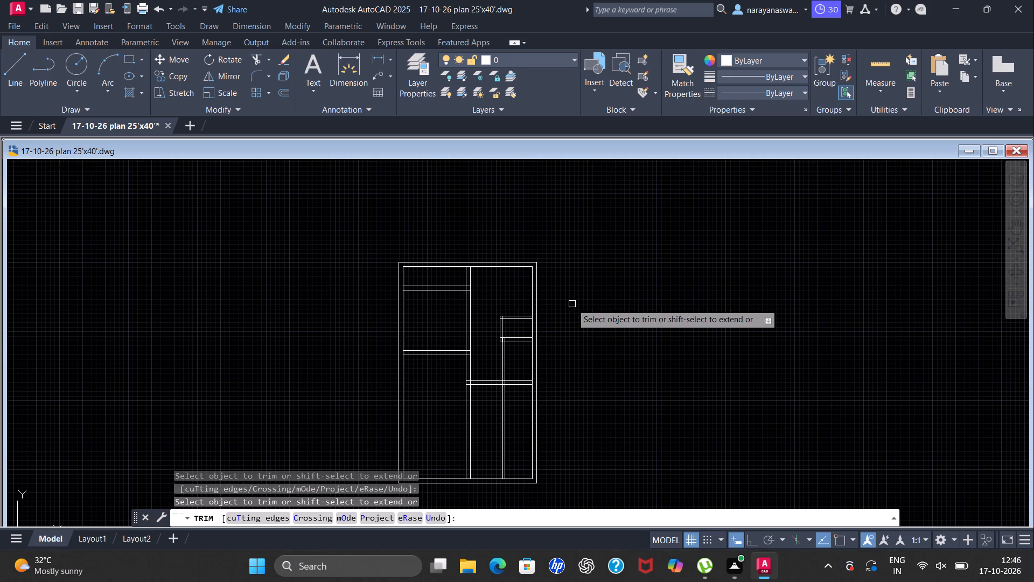
scroll(522, 294, "down", 1)
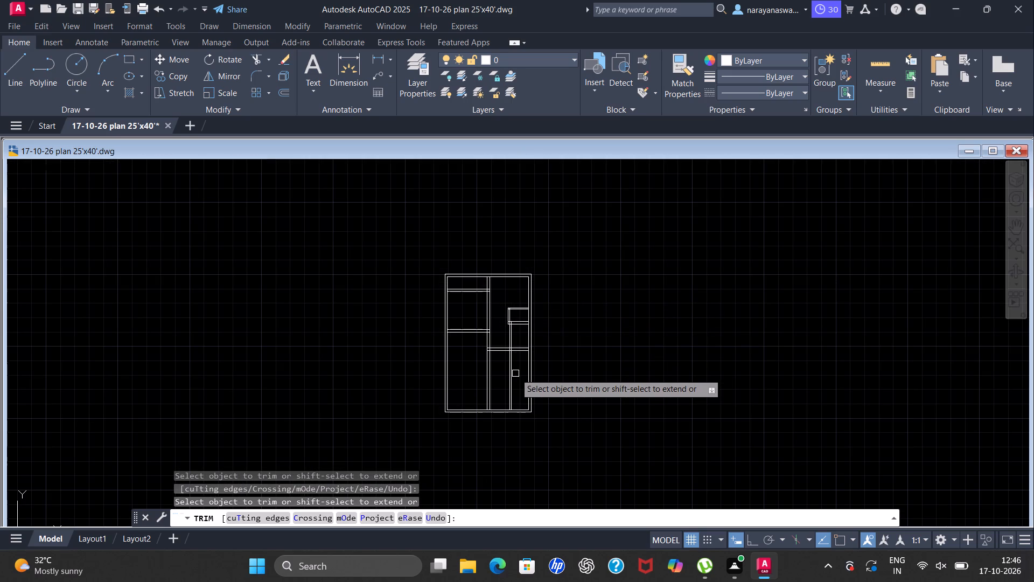
scroll(513, 323, "up", 3)
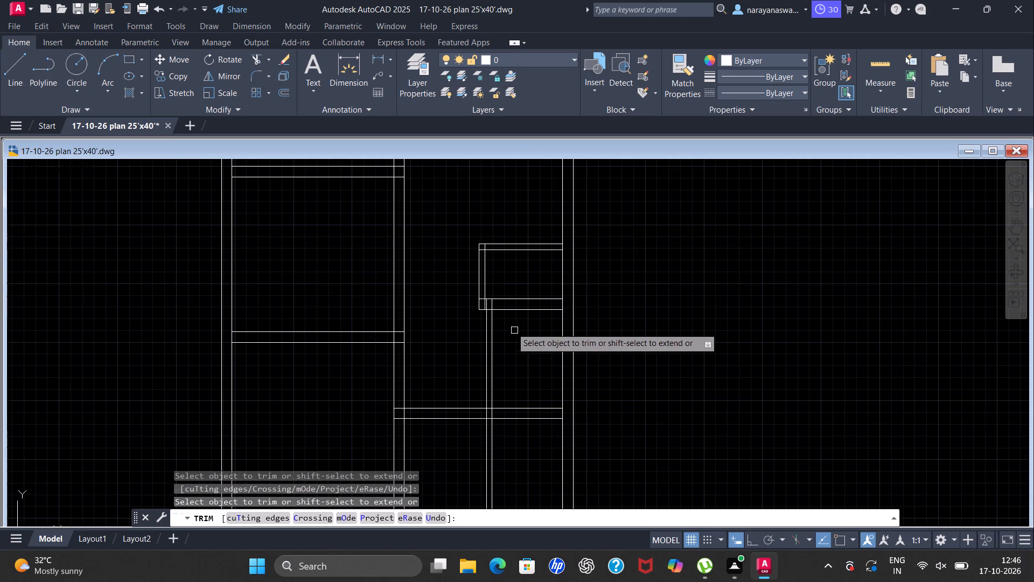
scroll(508, 310, "up", 2)
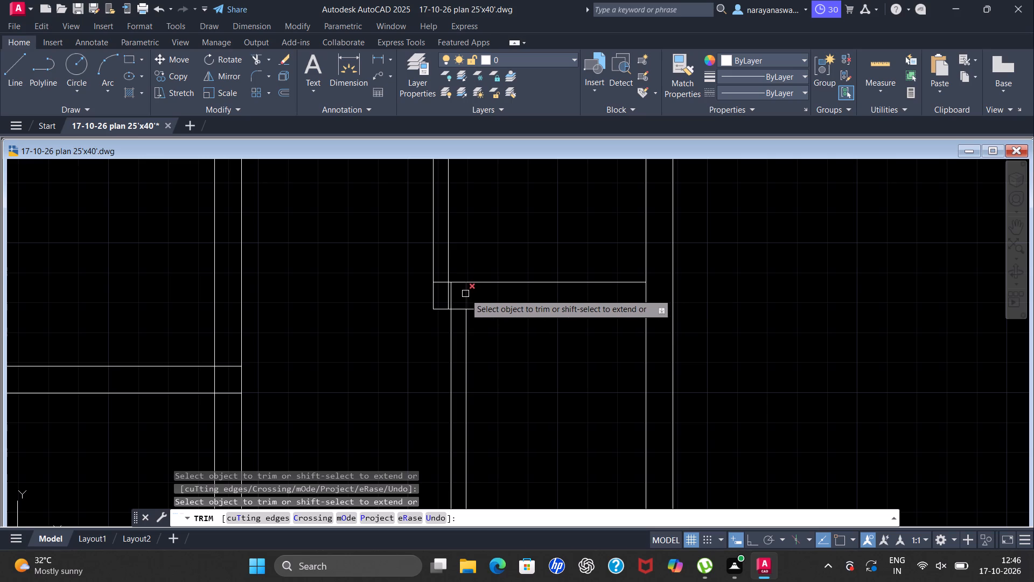
left_click(465, 294)
left_click(453, 295)
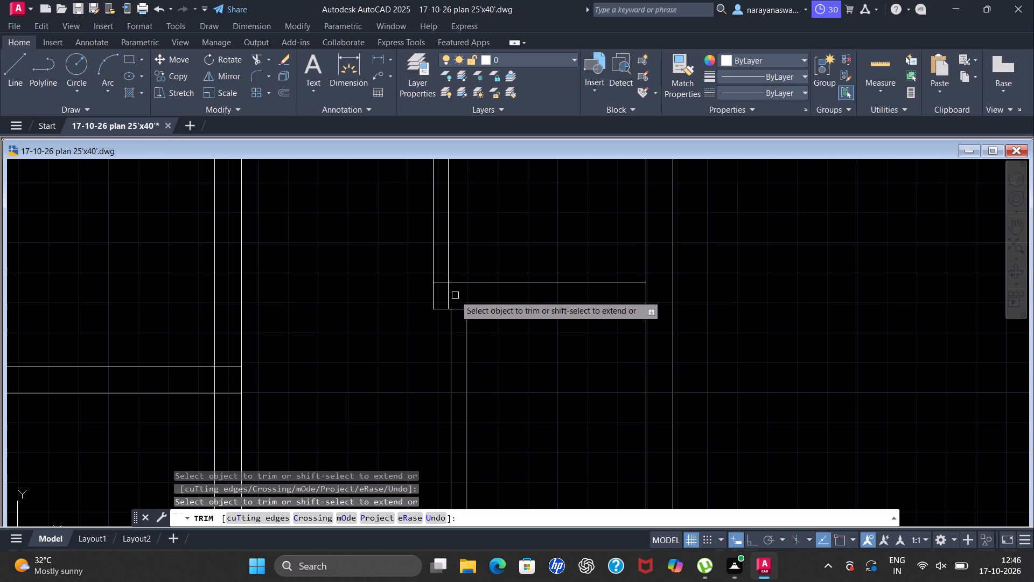
left_click(446, 298)
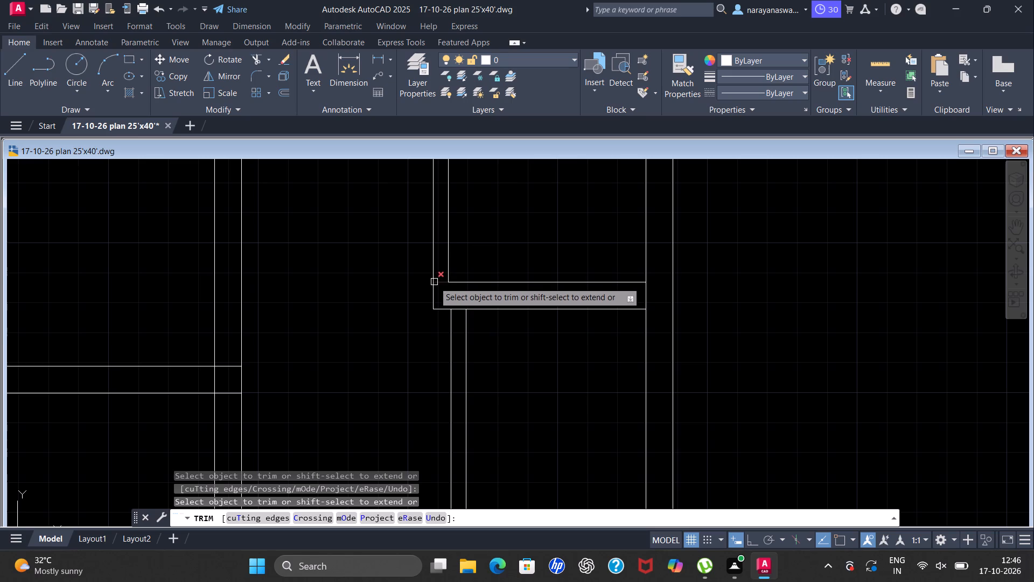
left_click(442, 282)
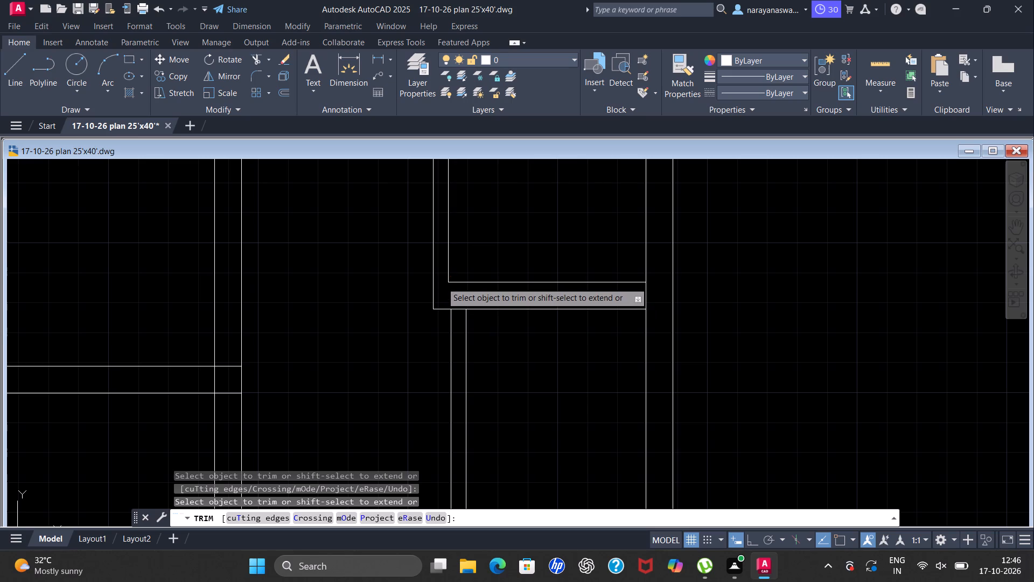
Examine the overall floor plan and the wall layout of the right-hand rooms after trimming.
scroll(487, 338, "down", 3)
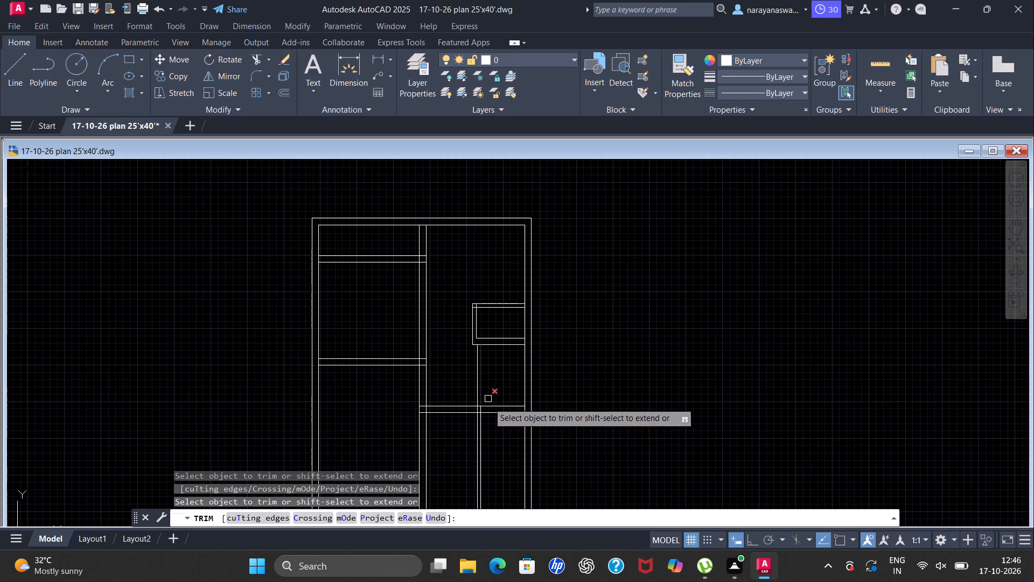
scroll(493, 365, "down", 1)
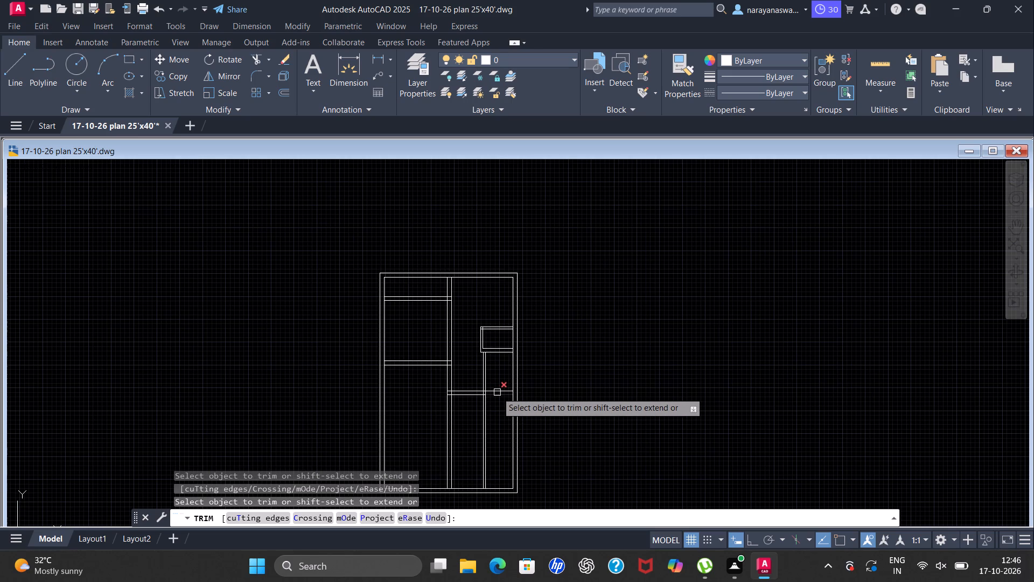
scroll(499, 395, "down", 1)
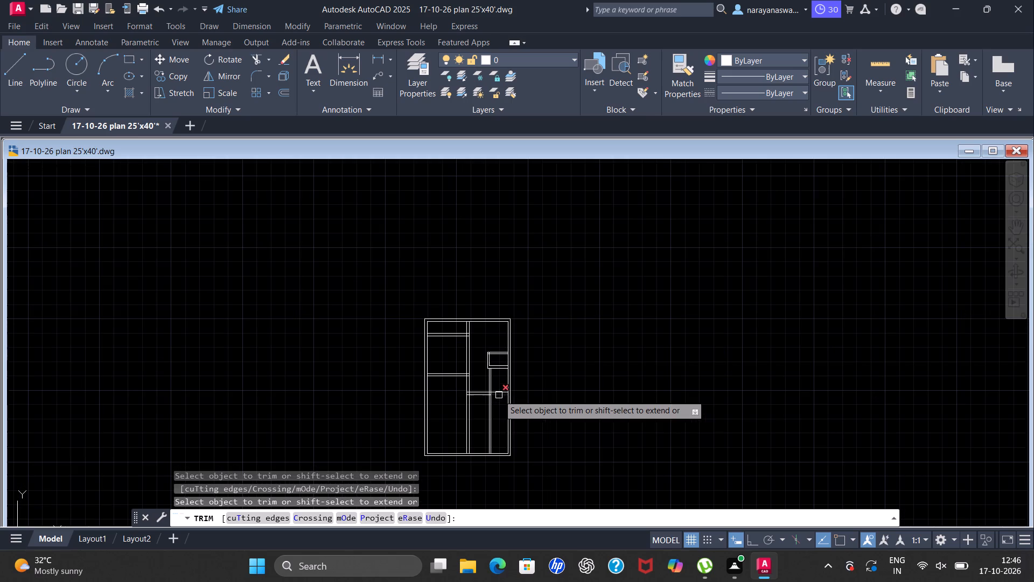
scroll(502, 433, "up", 2)
scroll(497, 381, "down", 1)
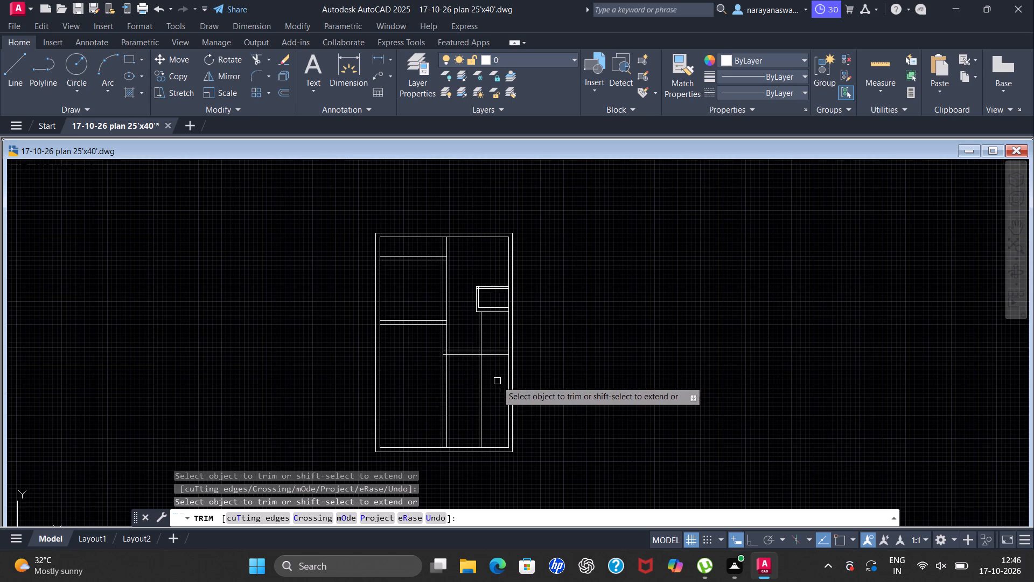
scroll(499, 421, "up", 1)
scroll(493, 387, "down", 1)
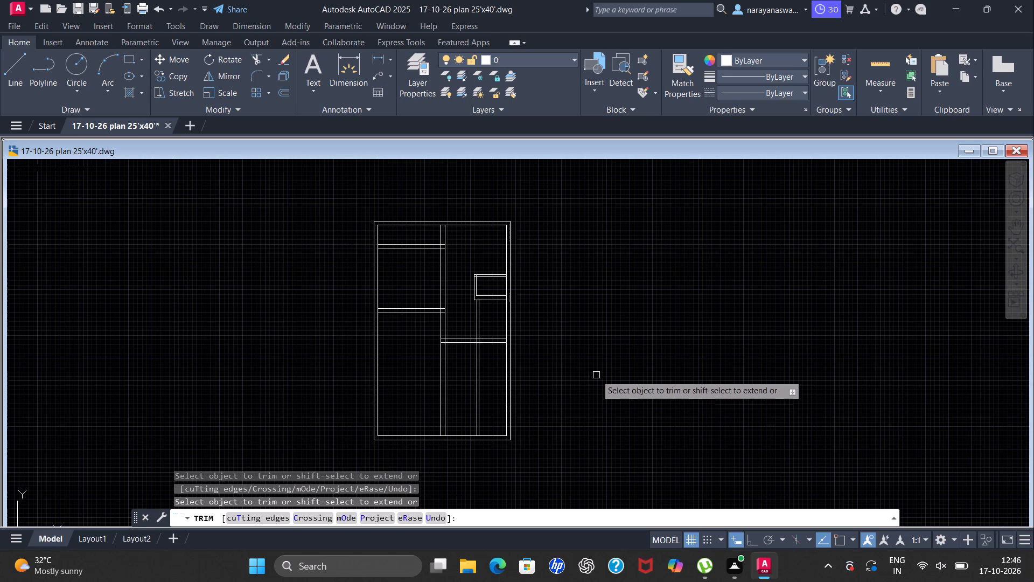
key("Escape")
scroll(579, 360, "down", 1)
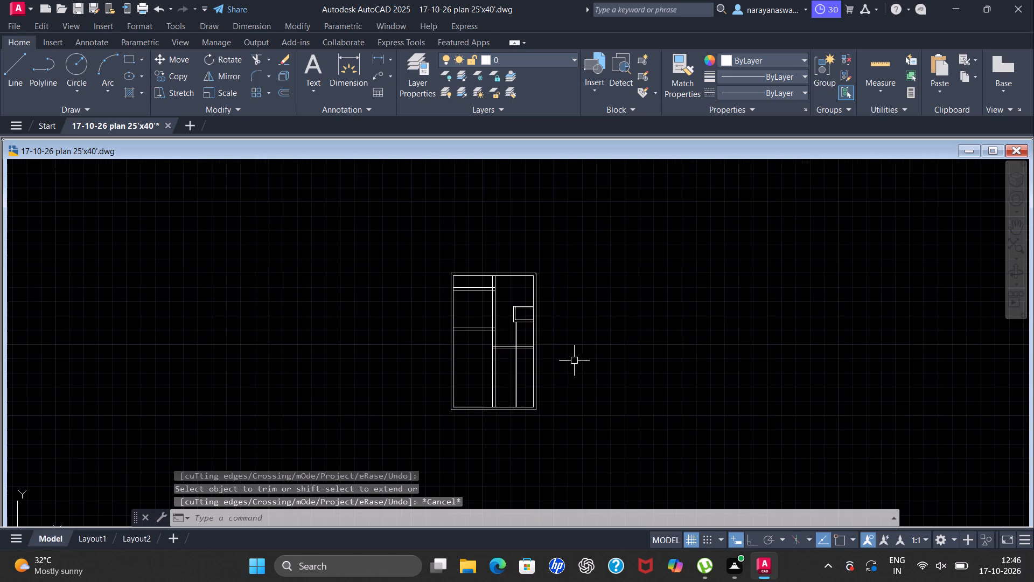
scroll(521, 384, "up", 2)
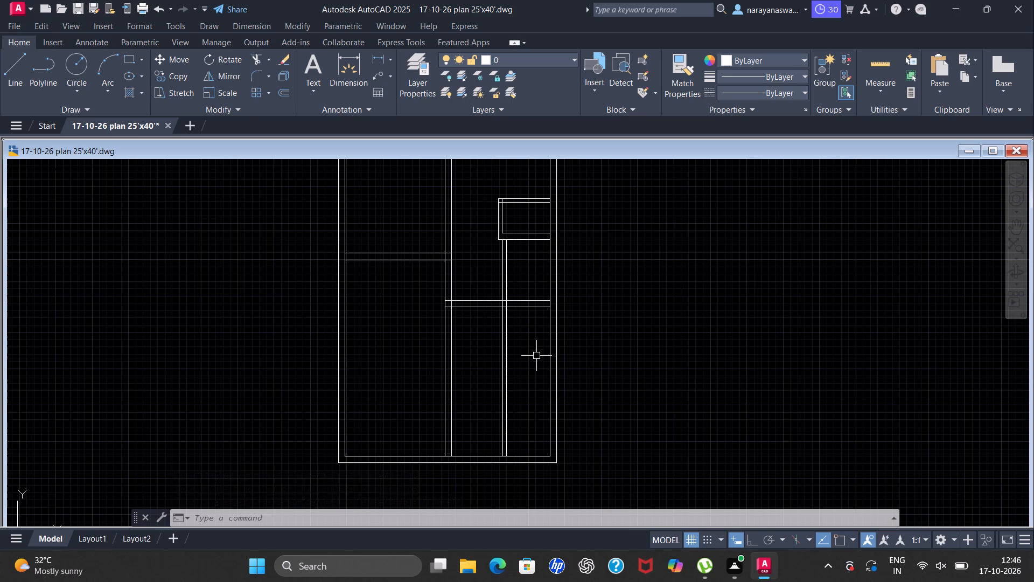
scroll(534, 356, "down", 1)
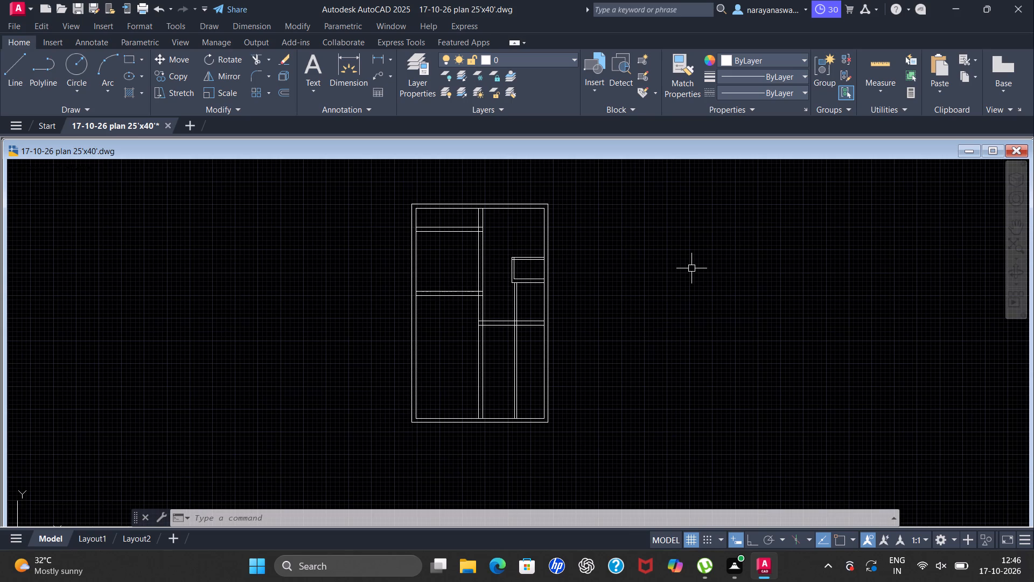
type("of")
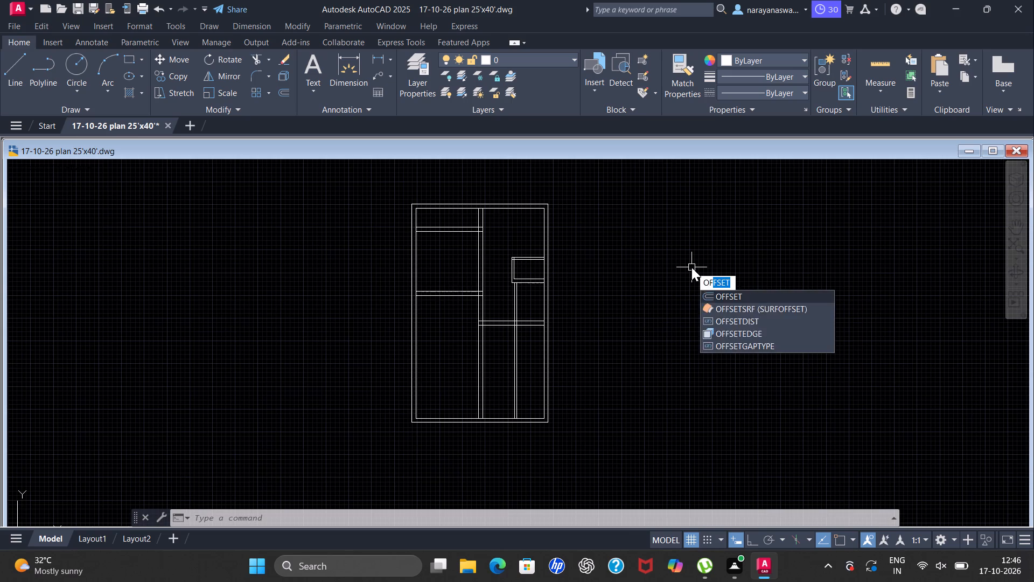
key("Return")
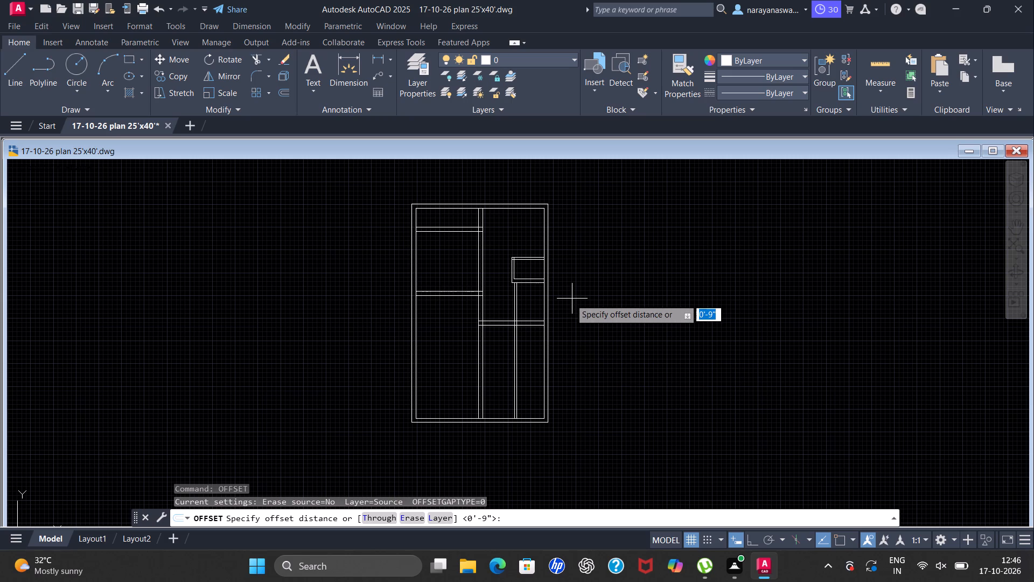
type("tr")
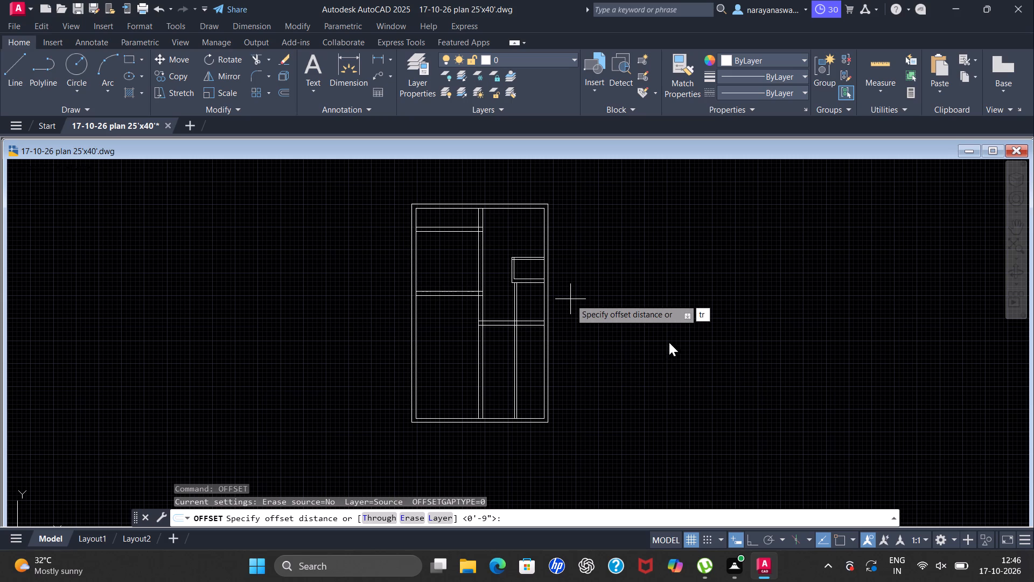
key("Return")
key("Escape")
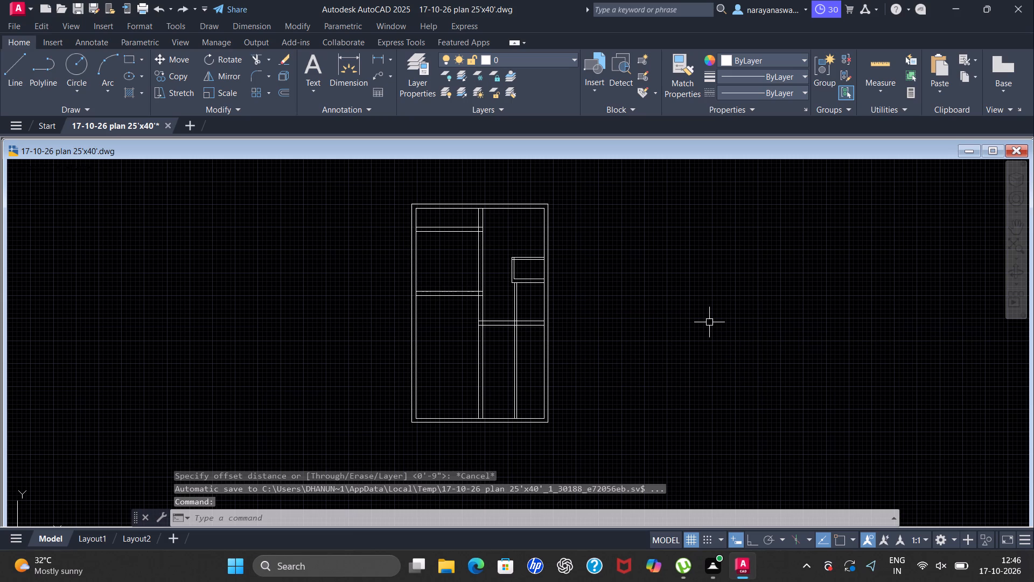
Trim away both lines of the thin vertical wall below the 9" horizontal wall in the right-hand space.
key("t")
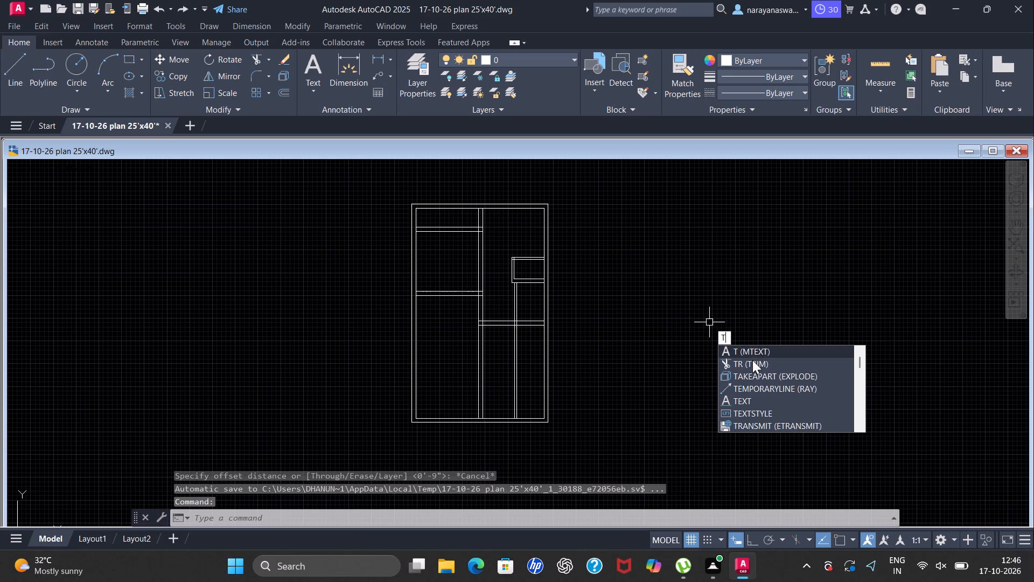
left_click(752, 360)
left_click(516, 375)
left_click_drag(516, 366, 511, 368)
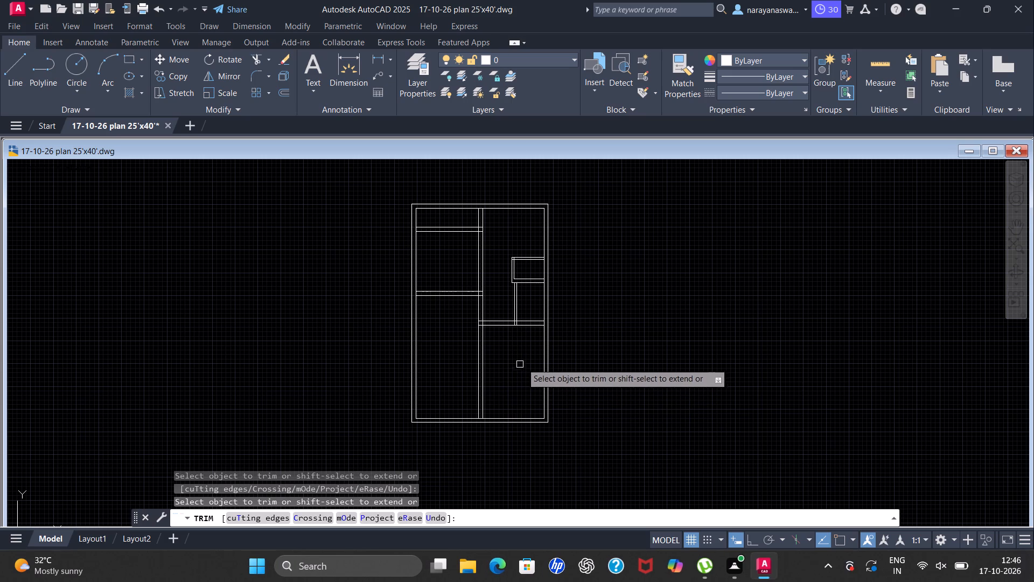
key("Escape")
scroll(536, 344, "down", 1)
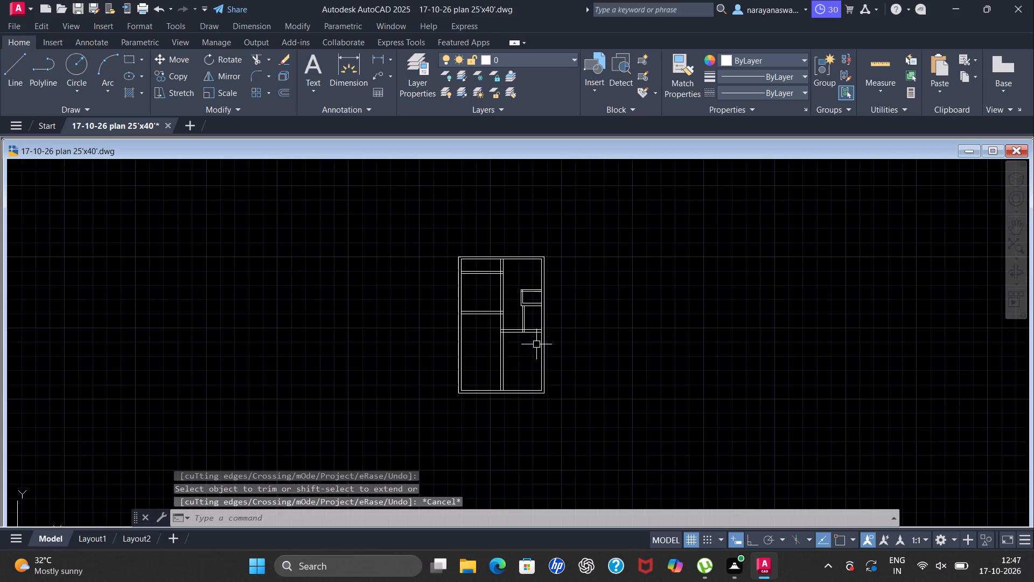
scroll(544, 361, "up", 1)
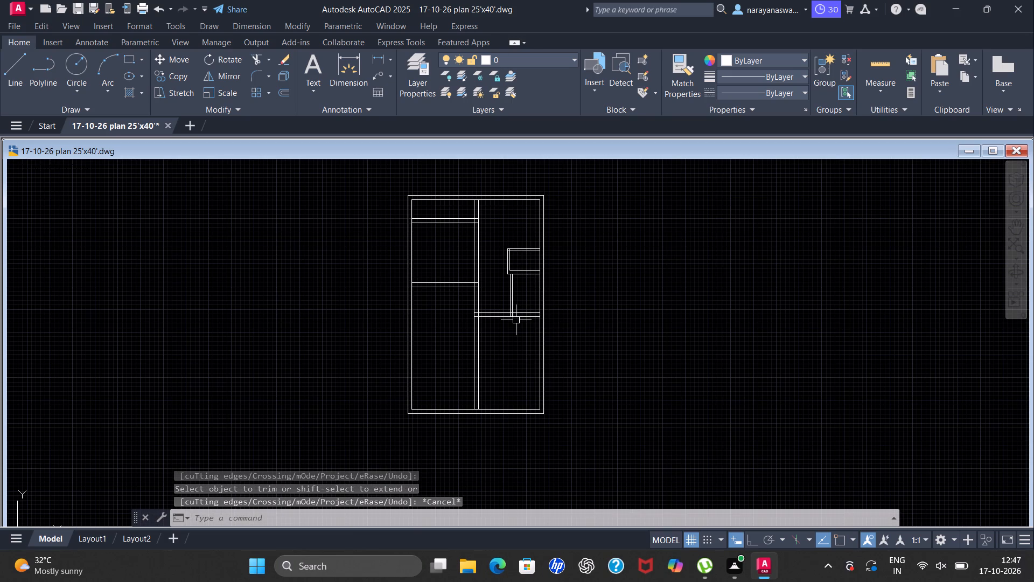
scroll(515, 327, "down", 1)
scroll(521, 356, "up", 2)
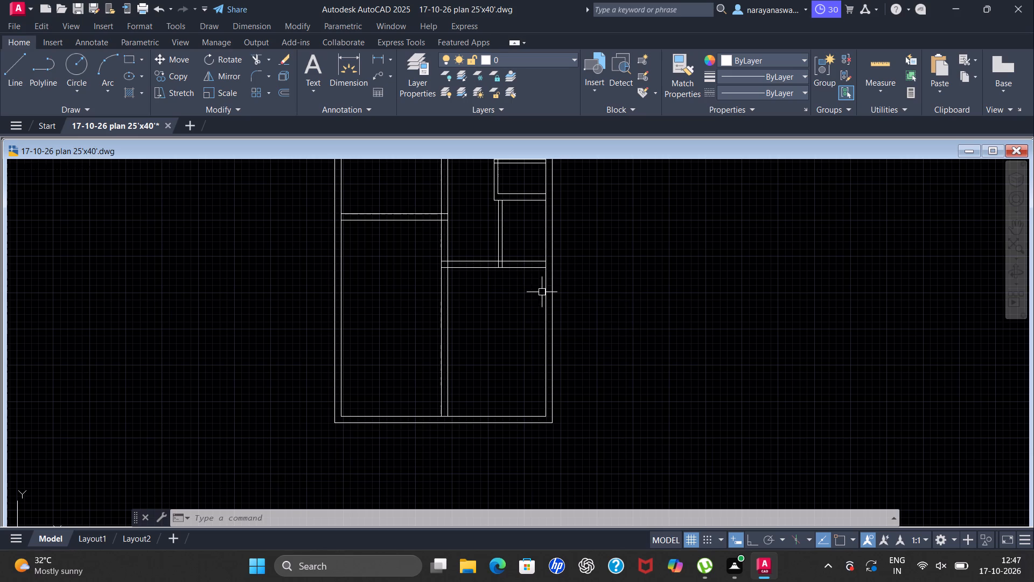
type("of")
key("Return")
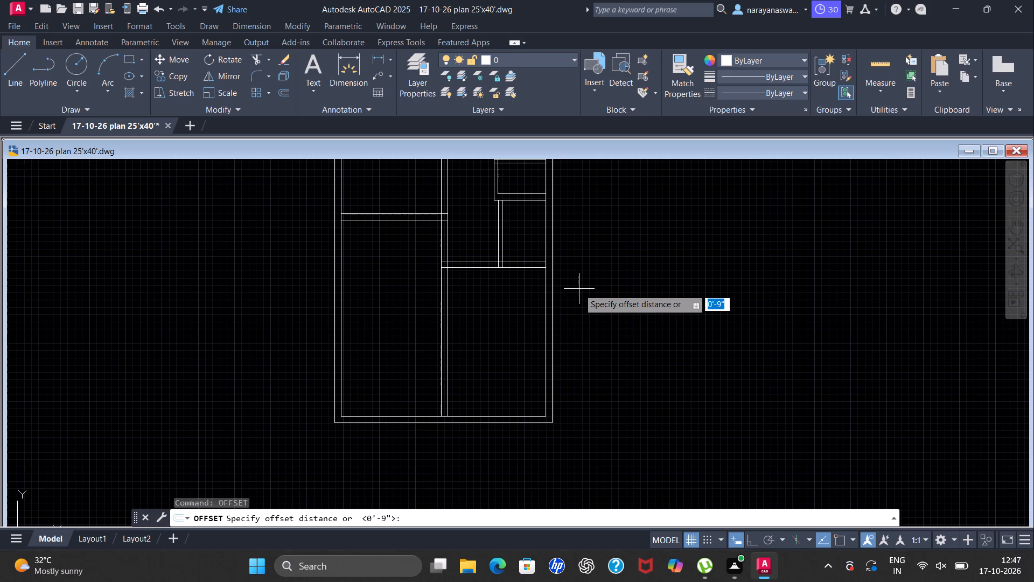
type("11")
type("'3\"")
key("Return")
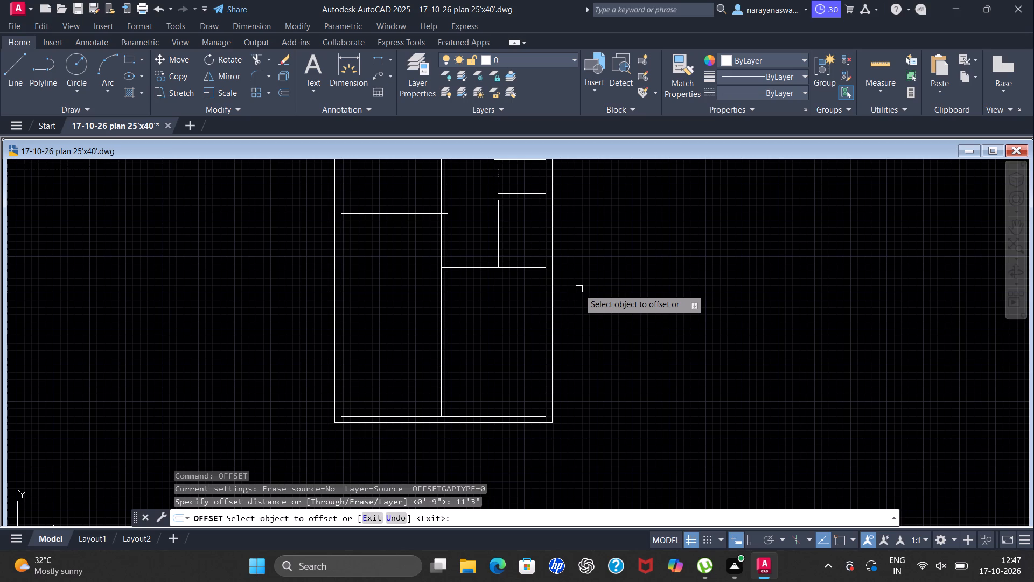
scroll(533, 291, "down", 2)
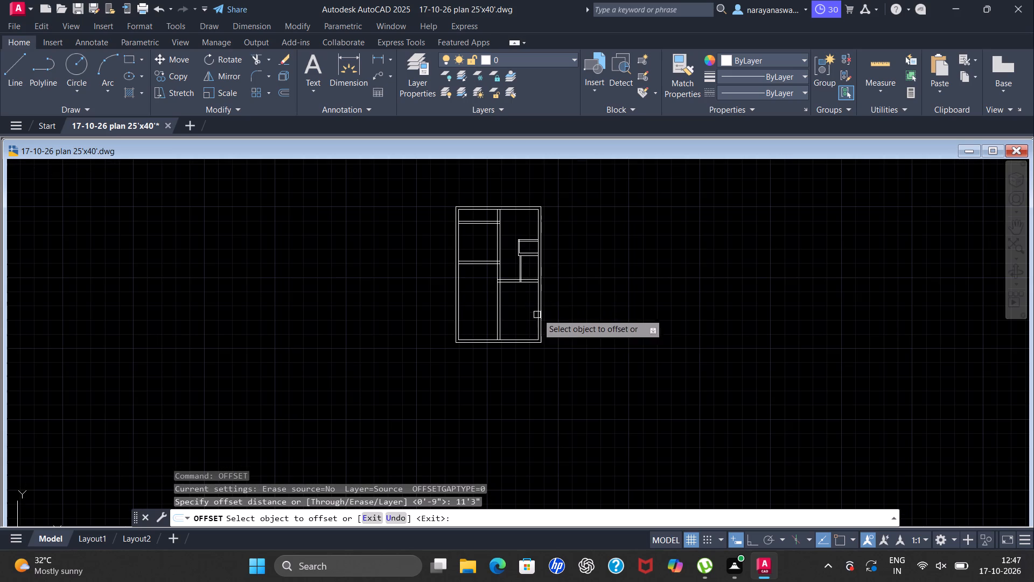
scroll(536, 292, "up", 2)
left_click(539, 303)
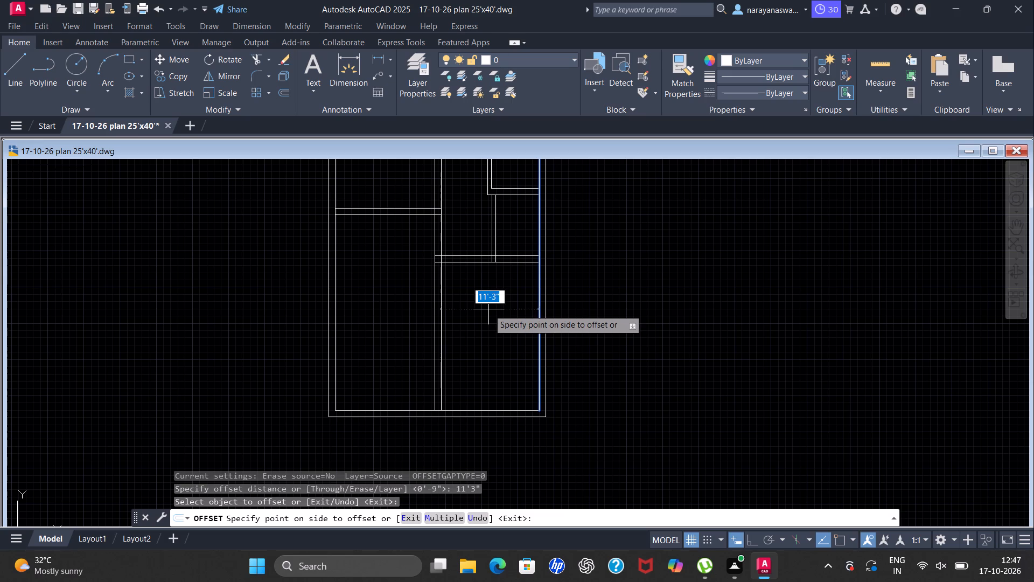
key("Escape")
Offset the lower line of the right-hand 9" horizontal wall 10' downward into the lower-right space.
scroll(492, 304, "down", 1)
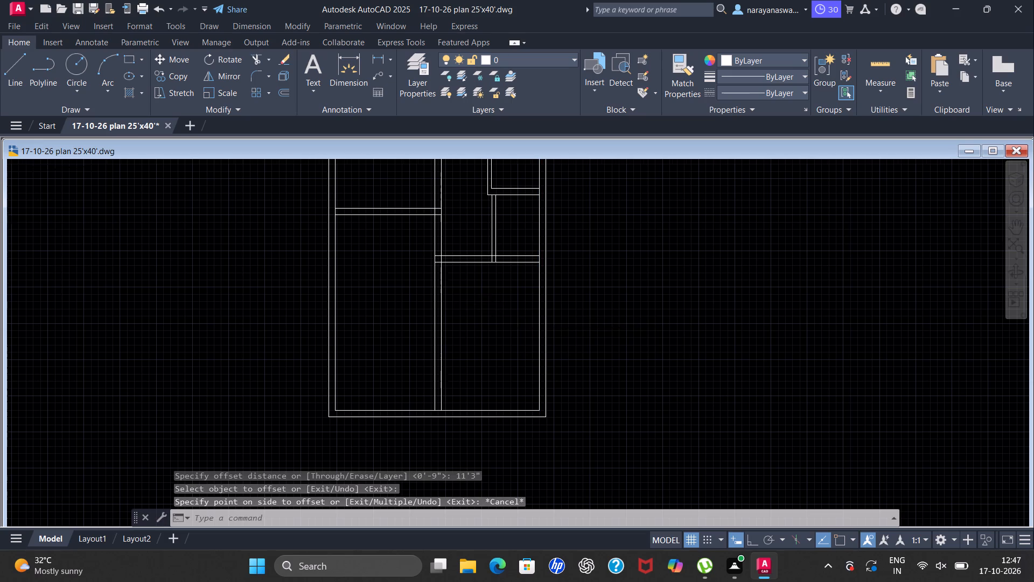
scroll(492, 304, "down", 1)
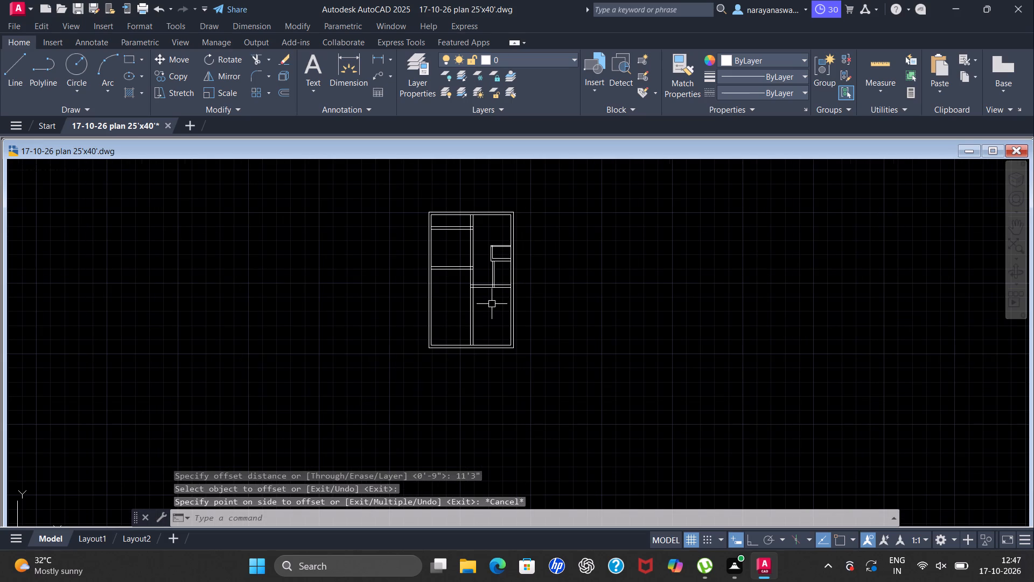
scroll(492, 303, "up", 3)
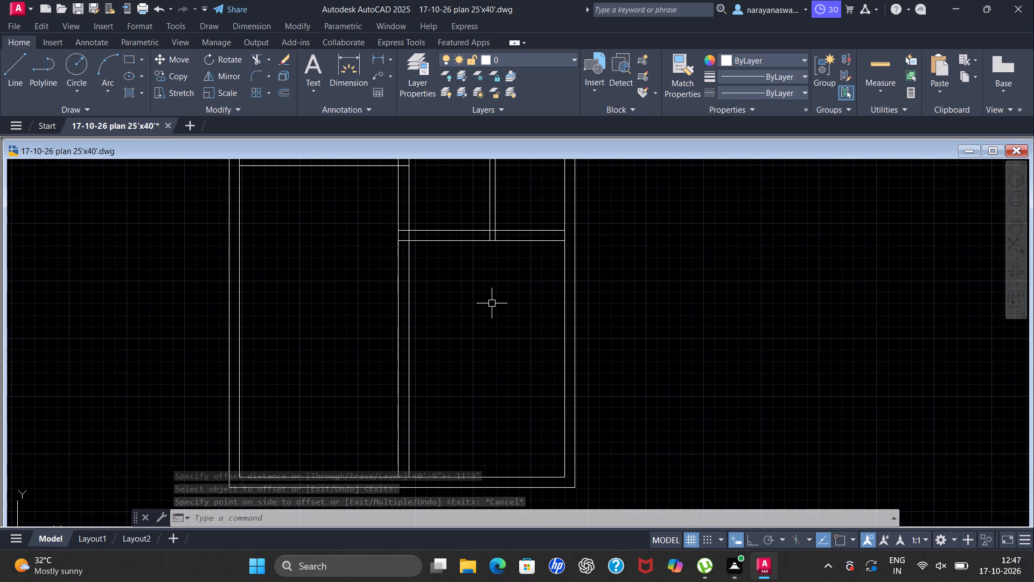
key("space")
type("10")
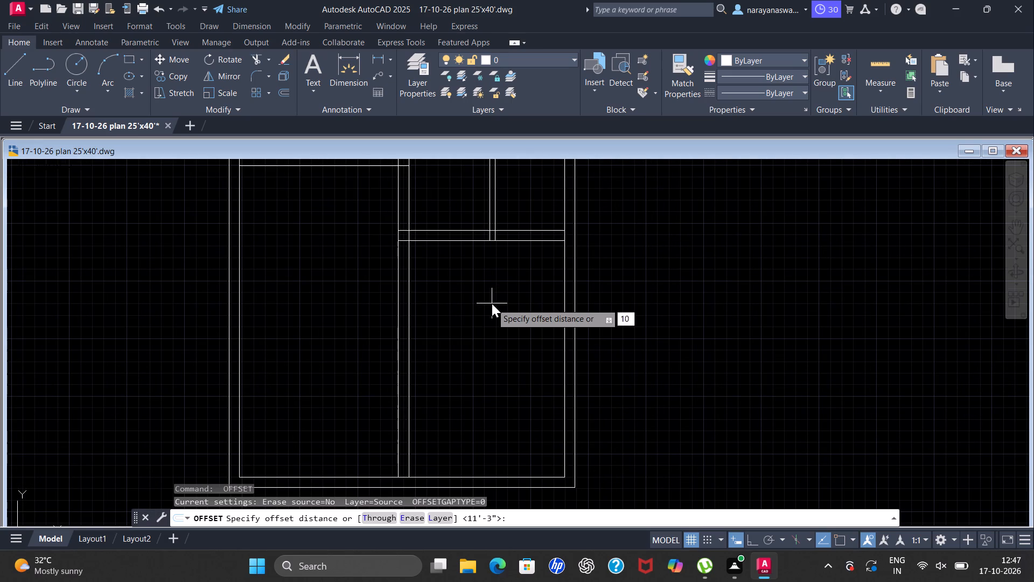
key("apostrophe")
key("Return")
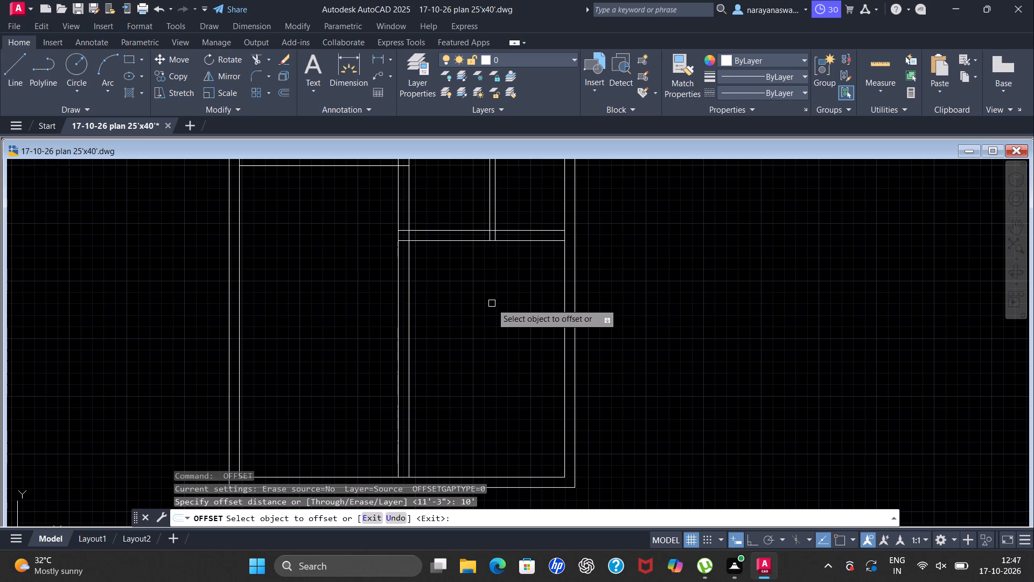
left_click(519, 240)
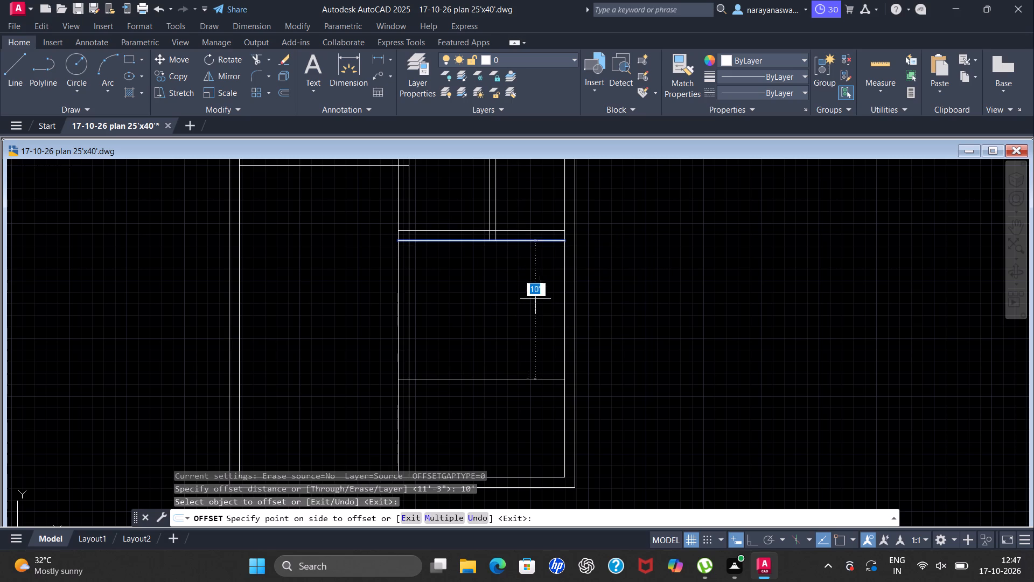
left_click(538, 309)
scroll(531, 306, "down", 1)
key("Escape")
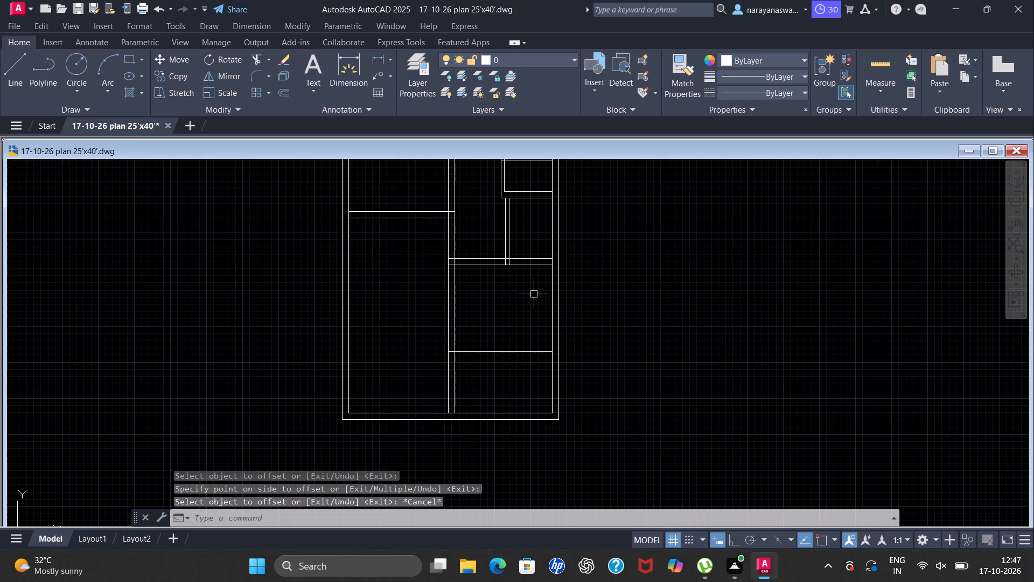
Offset the new horizontal line in the lower-right space 9" downward to form the wall thickness.
scroll(521, 378, "up", 1)
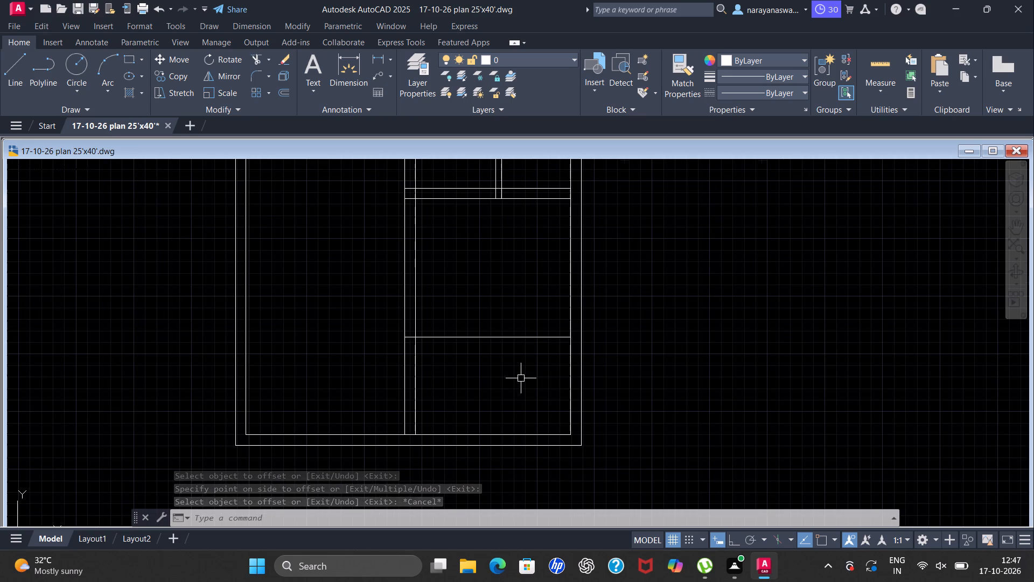
key("space")
type("9")
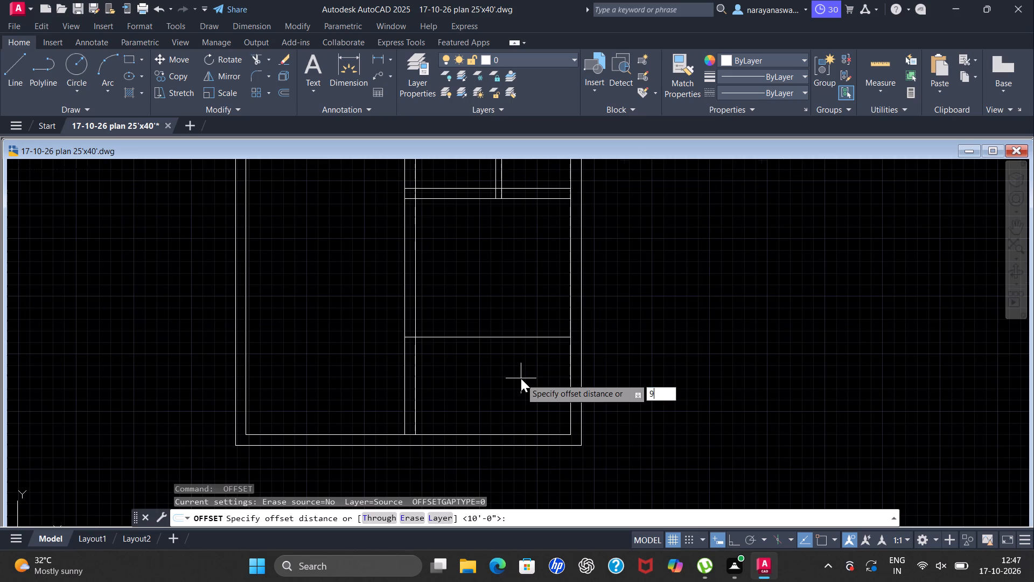
key("shift+quotedbl")
key("Return")
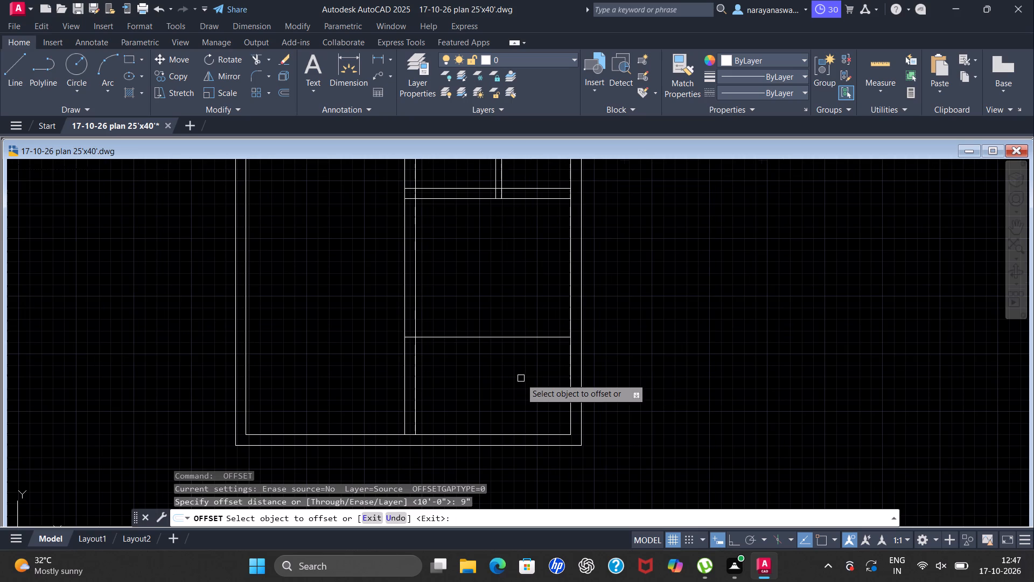
left_click(491, 338)
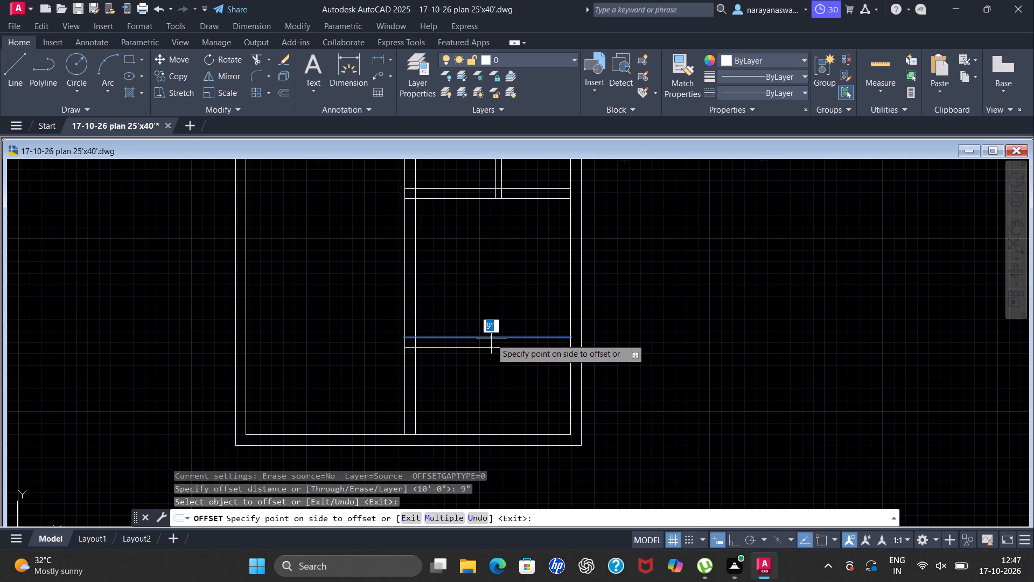
left_click(493, 346)
key("Escape")
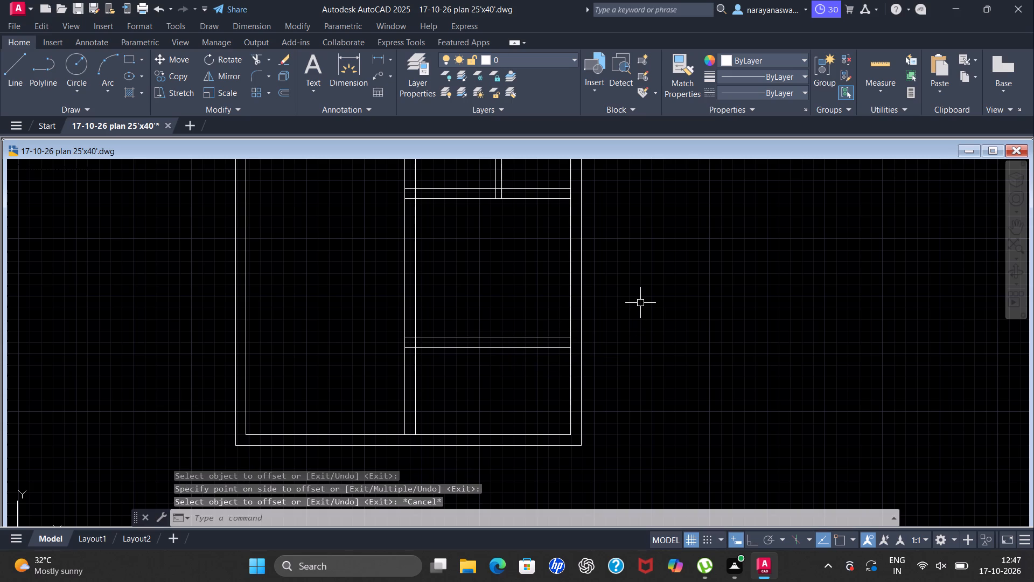
Save the floor plan drawing.
key("ctrl+s")
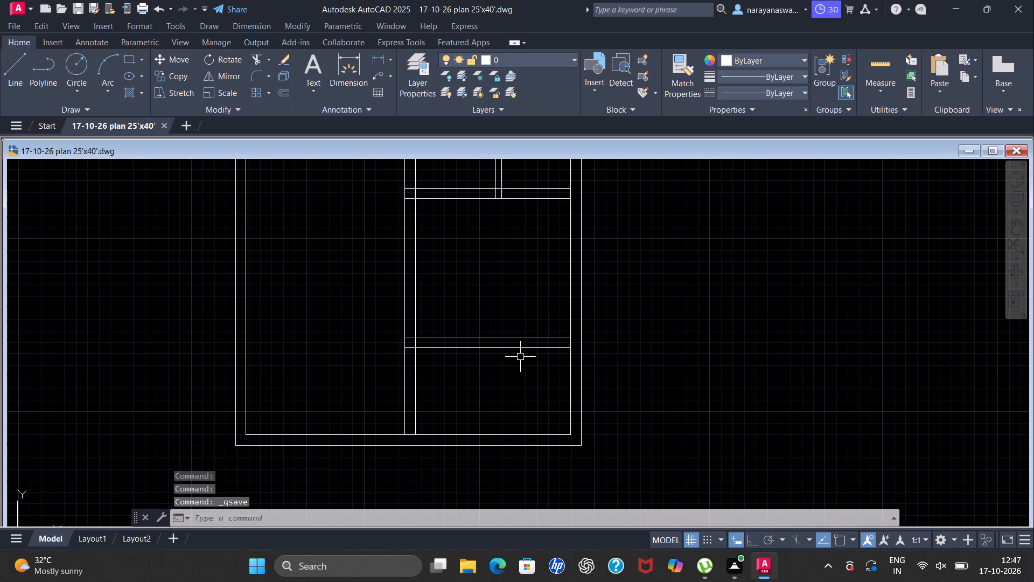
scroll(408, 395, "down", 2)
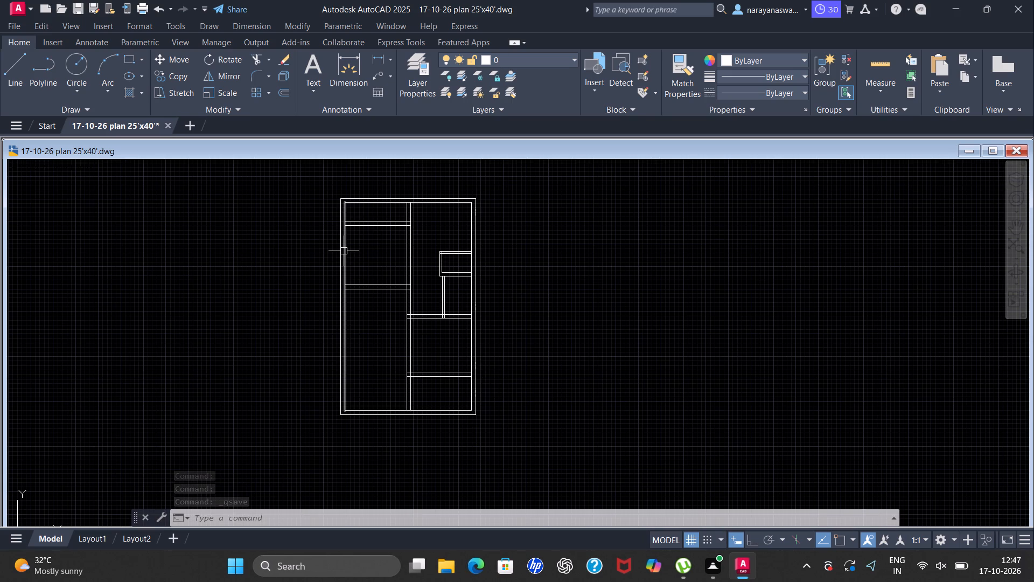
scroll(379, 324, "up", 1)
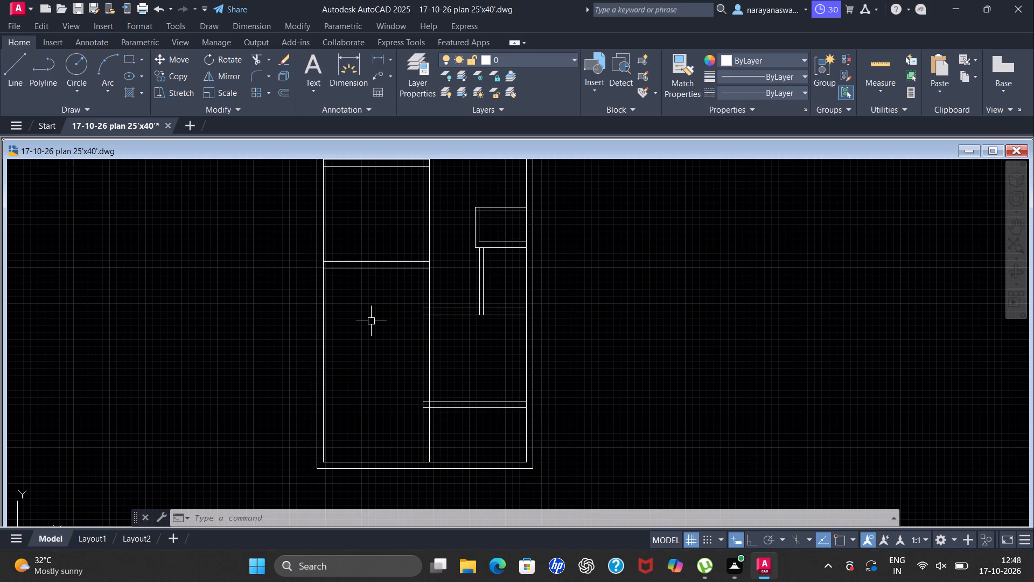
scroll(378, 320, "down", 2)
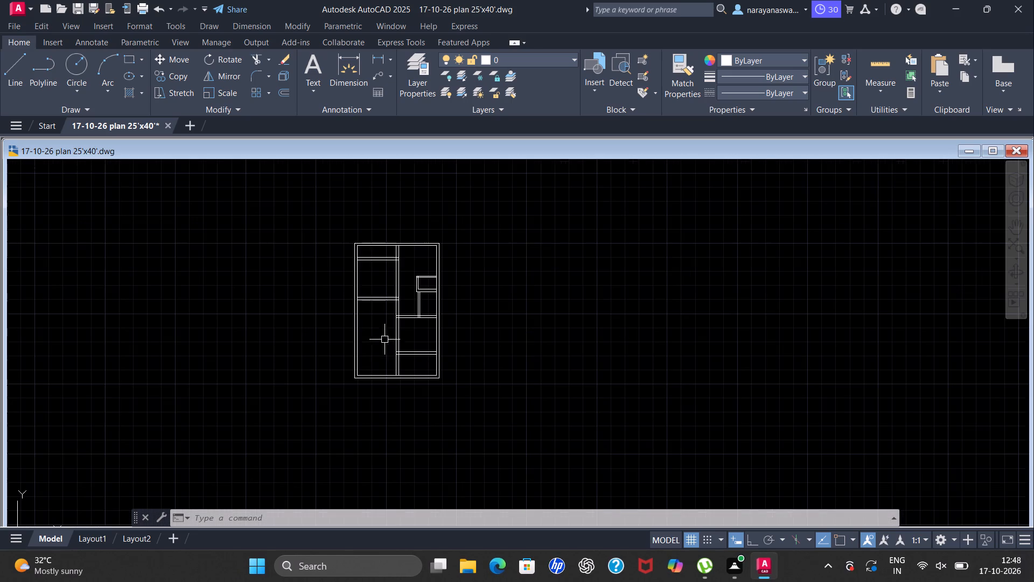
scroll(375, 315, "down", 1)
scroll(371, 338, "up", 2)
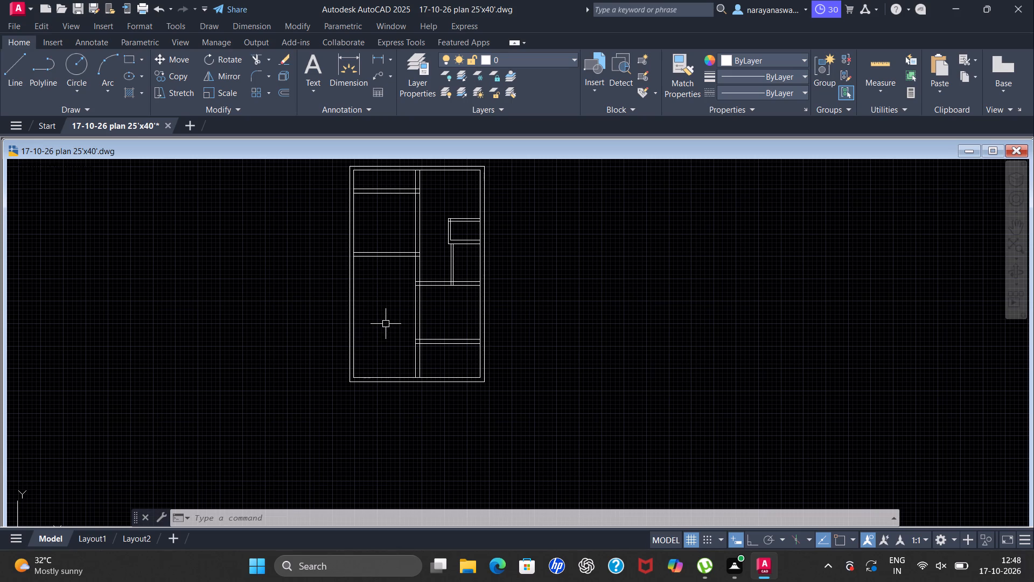
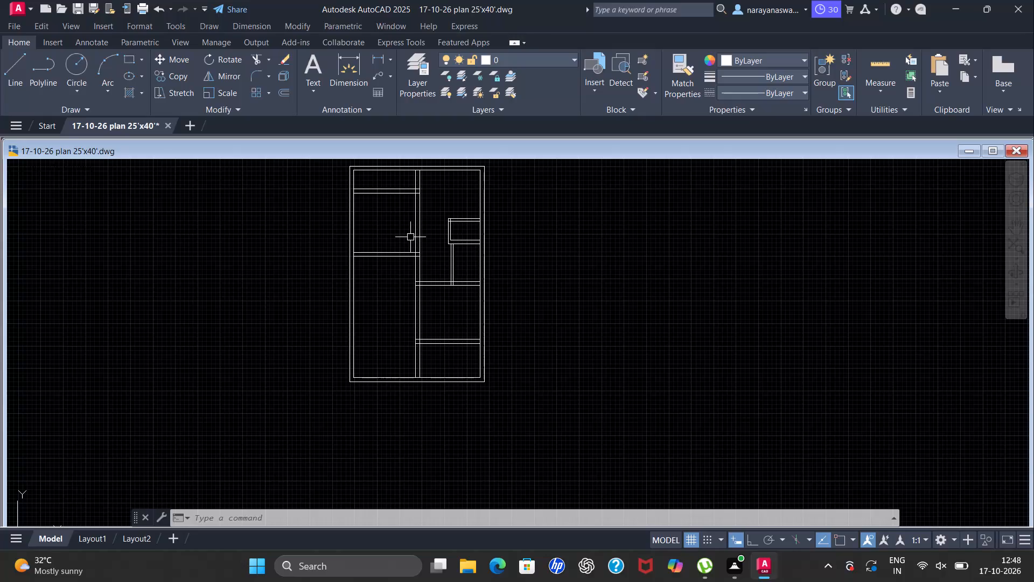
Offset the lower line of the left-hand middle horizontal wall 13'9" downward into the lower-left space.
scroll(410, 237, "down", 1)
scroll(387, 268, "up", 2)
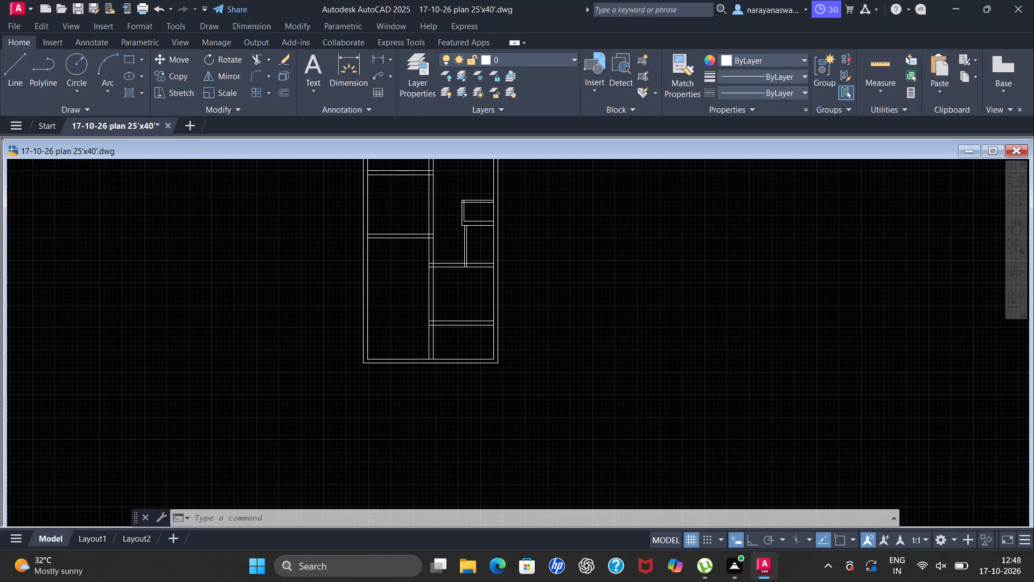
scroll(392, 264, "down", 1)
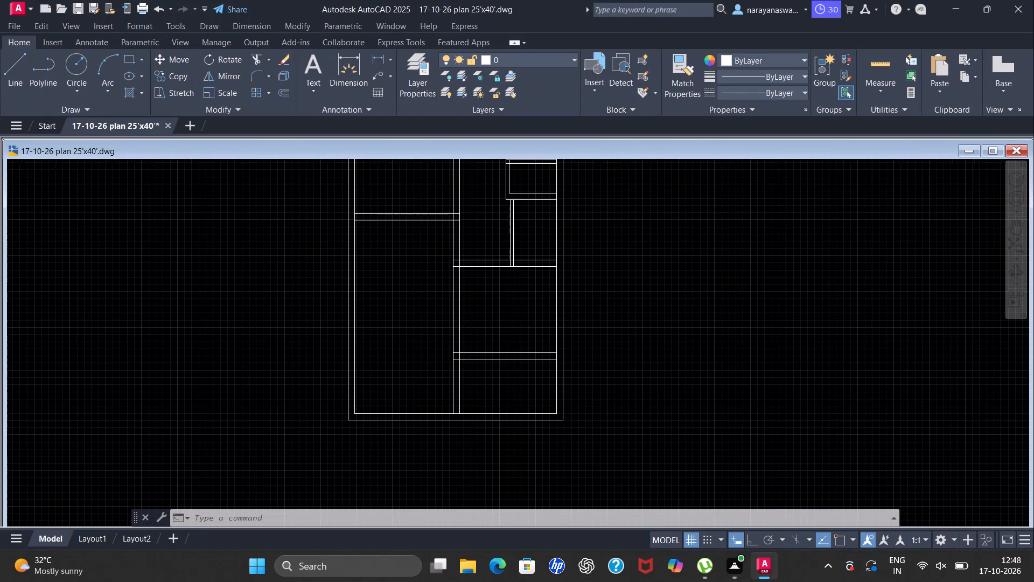
scroll(394, 251, "down", 2)
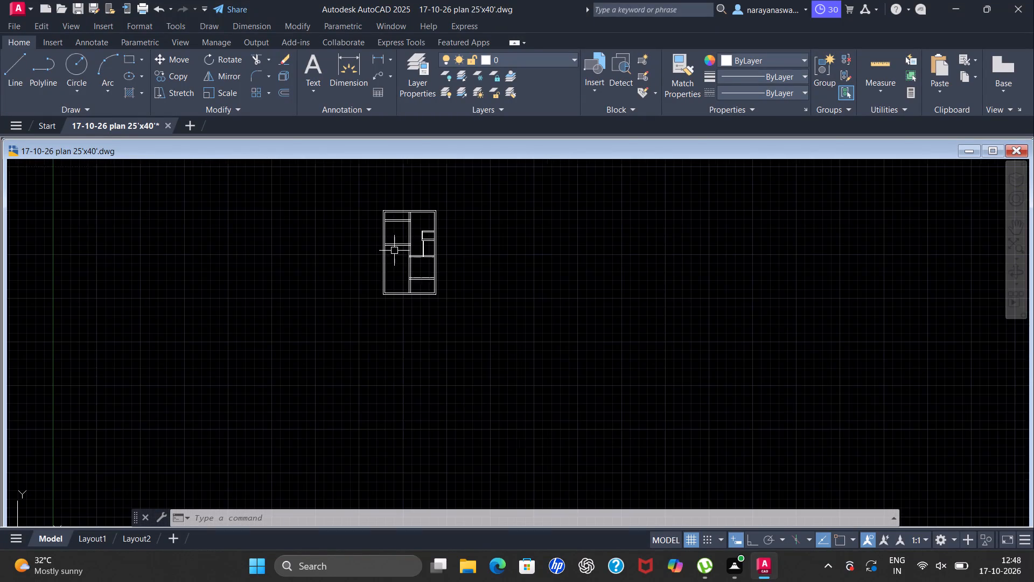
scroll(394, 264, "up", 2)
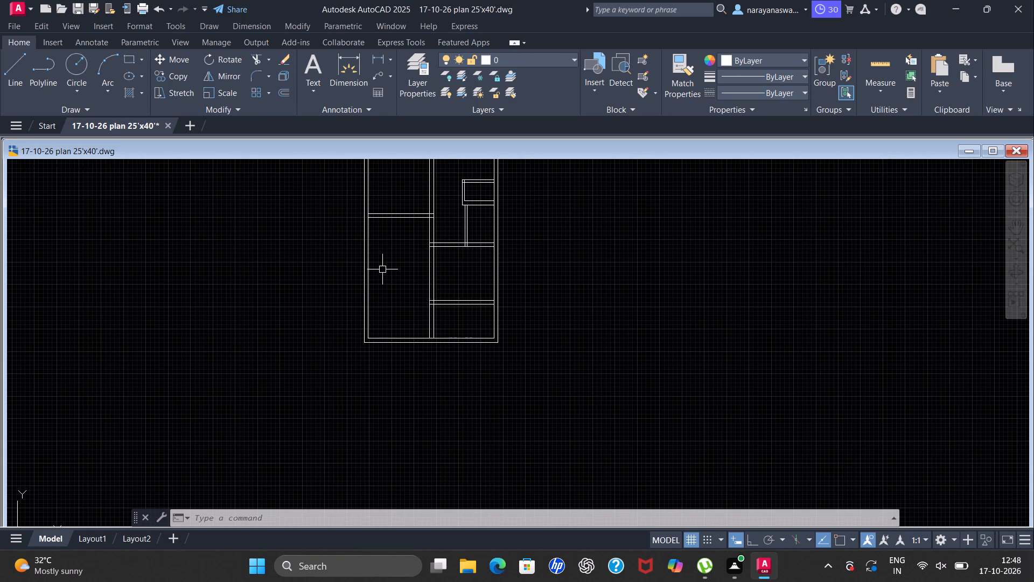
key("o")
key("f")
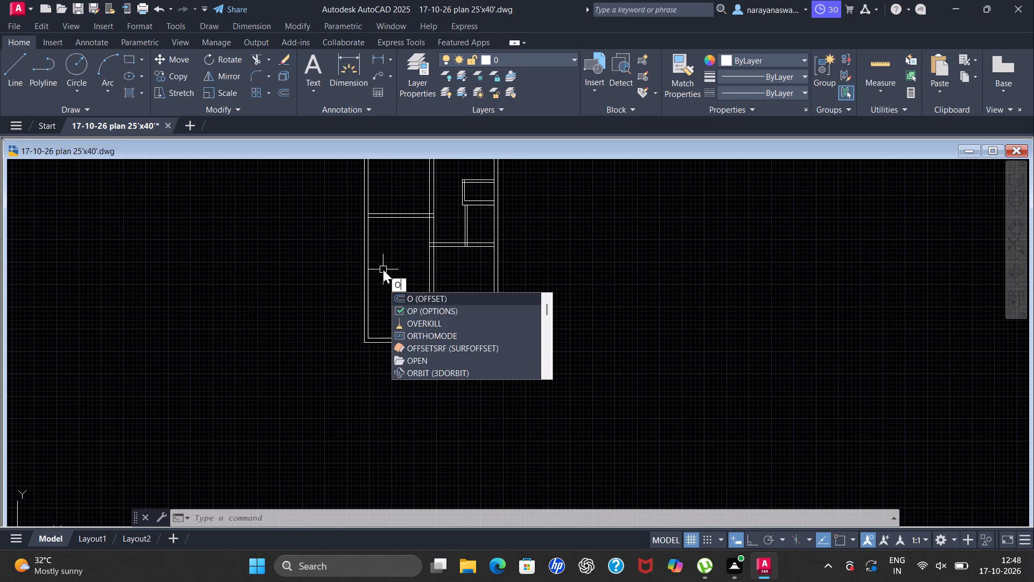
key("Return")
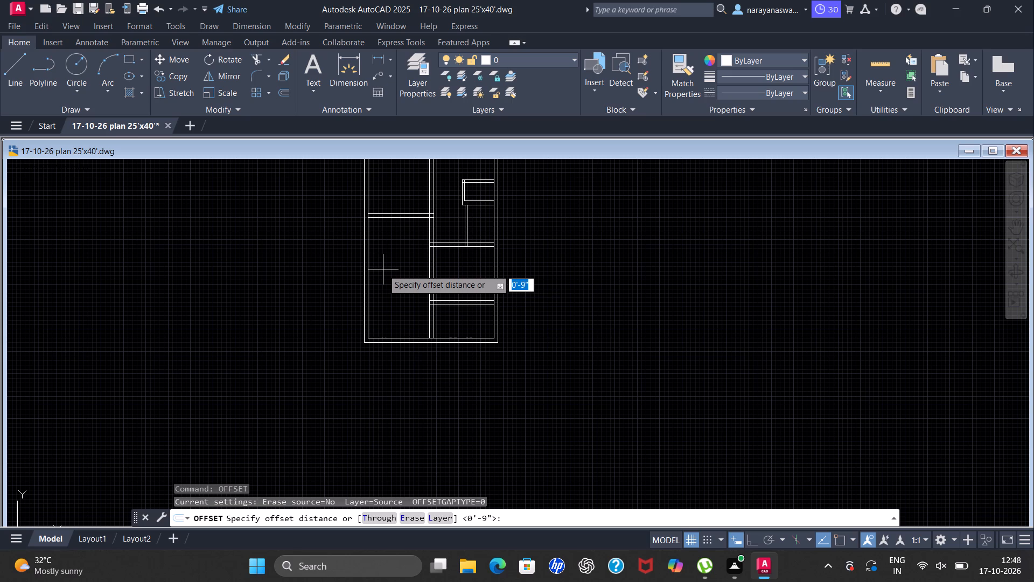
key("1")
key("3")
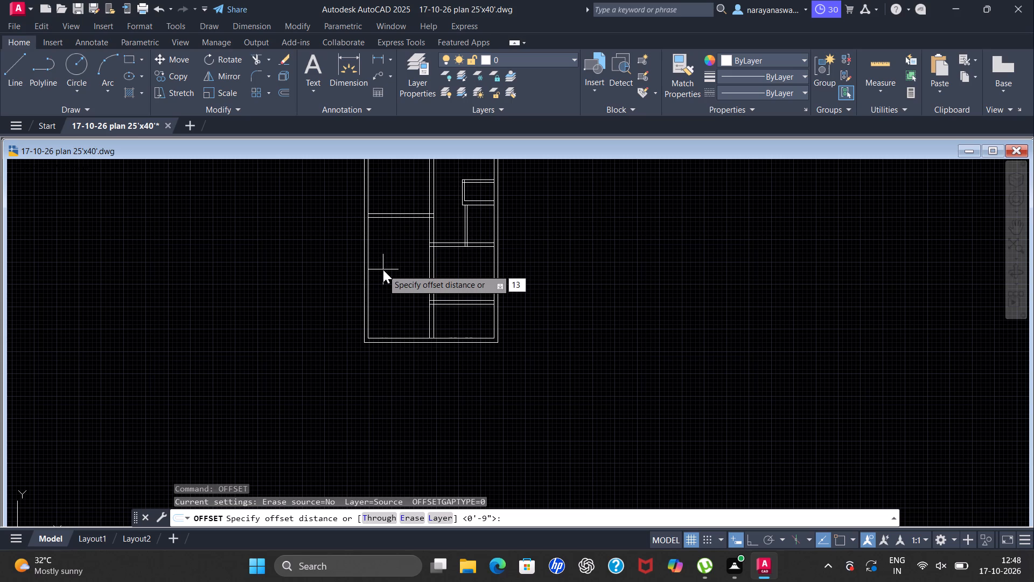
type("'9\"")
key("Return")
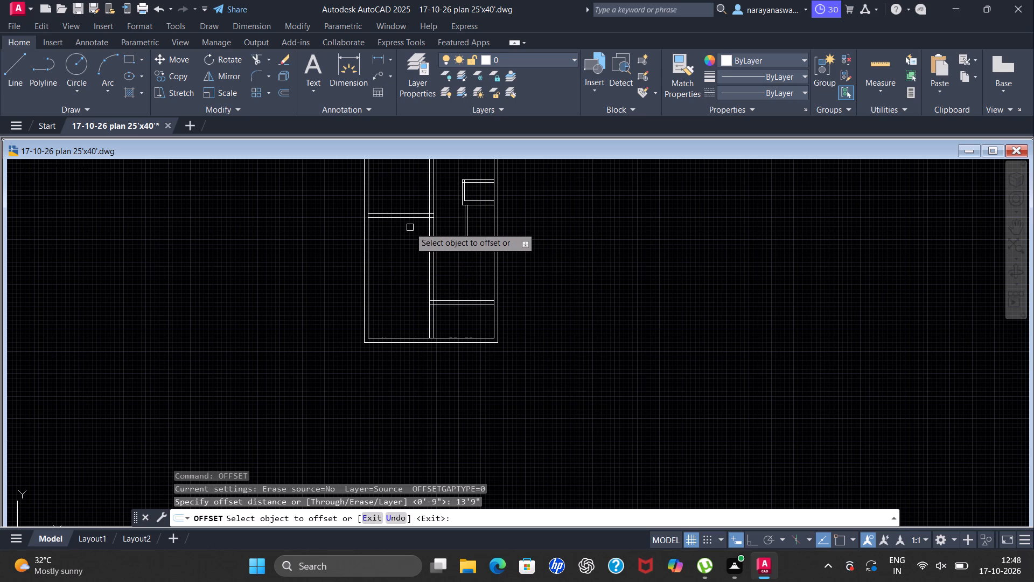
scroll(416, 224, "up", 1)
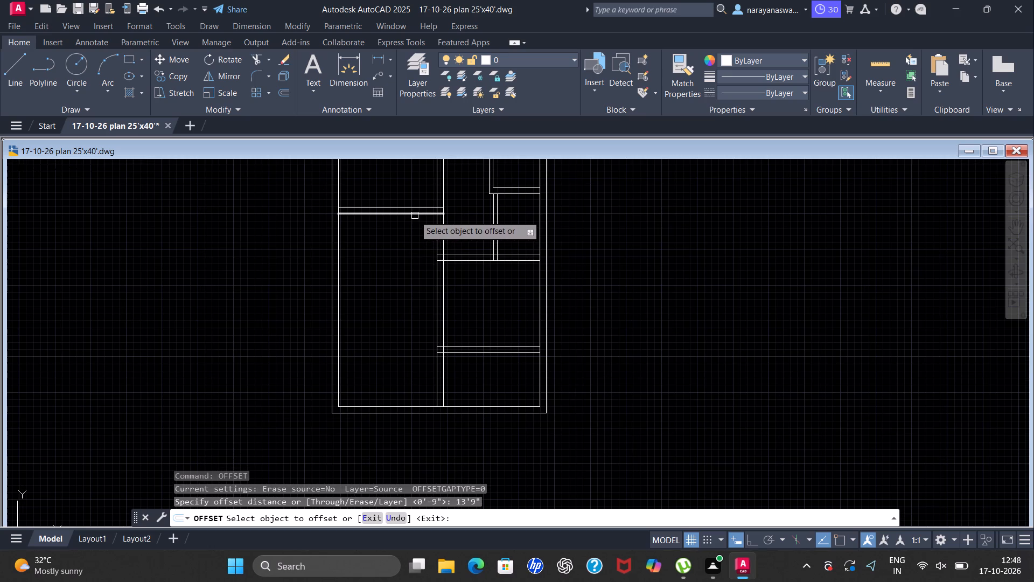
left_click(415, 216)
left_click(414, 290)
key("Escape")
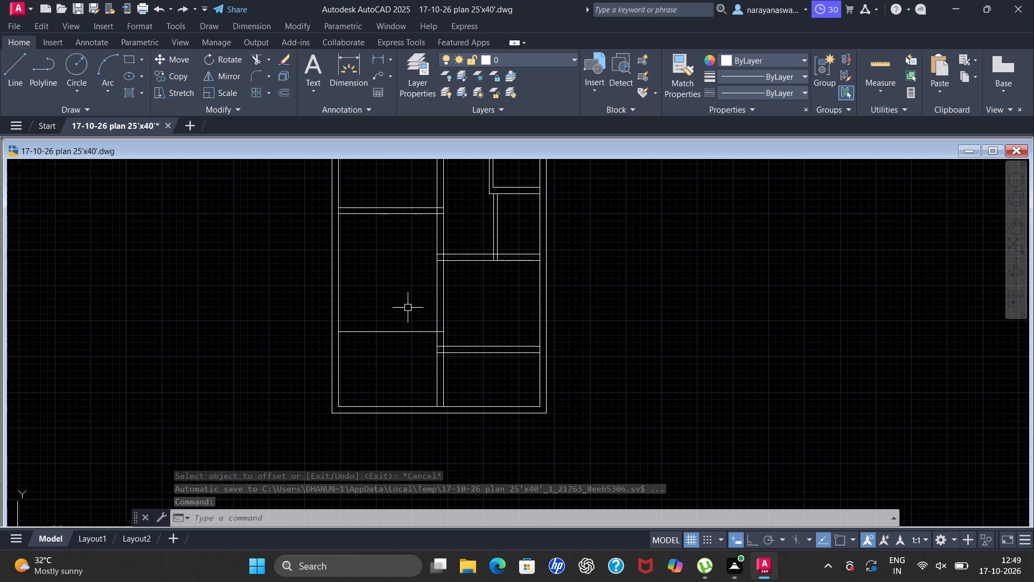
Offset the new horizontal line in the lower-left space 9" downward to form the wall thickness.
scroll(401, 367, "up", 1)
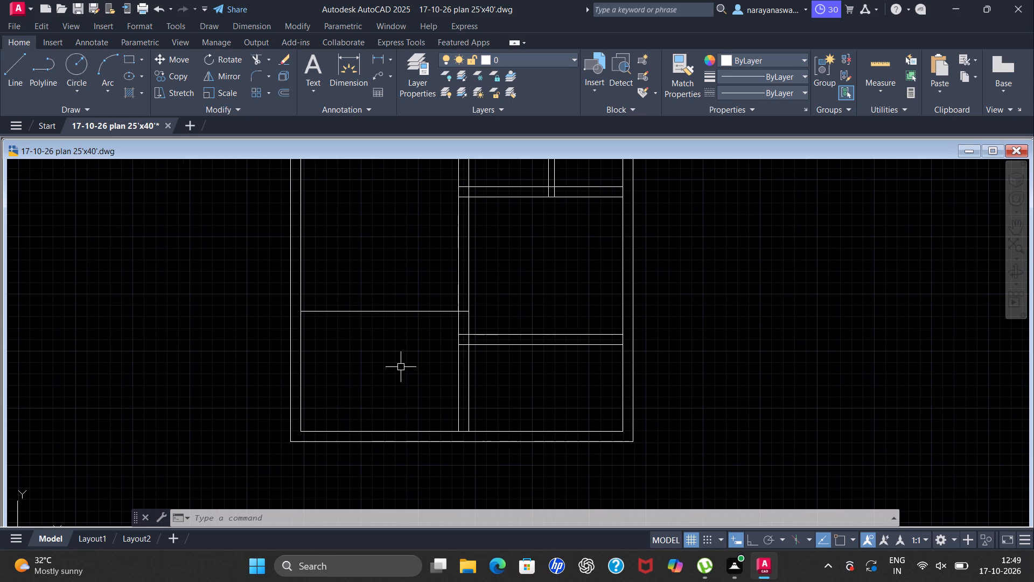
key("space")
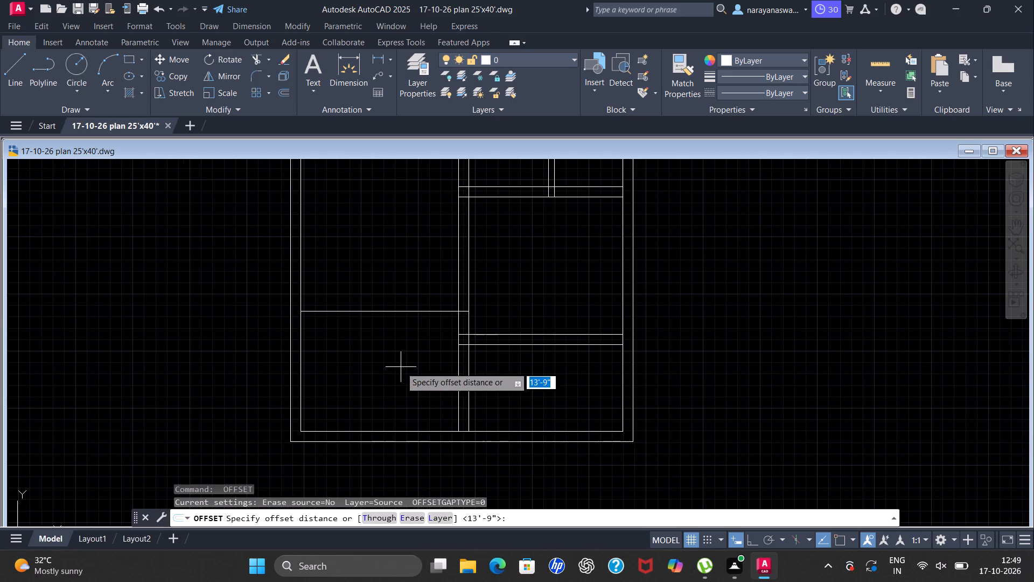
scroll(401, 367, "up", 1)
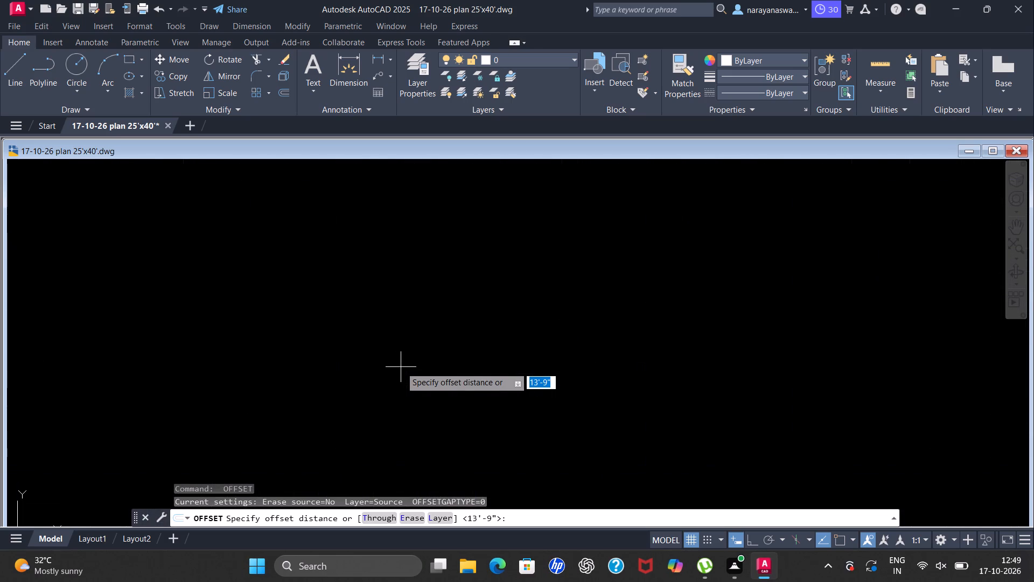
scroll(401, 367, "down", 9)
scroll(447, 376, "down", 2)
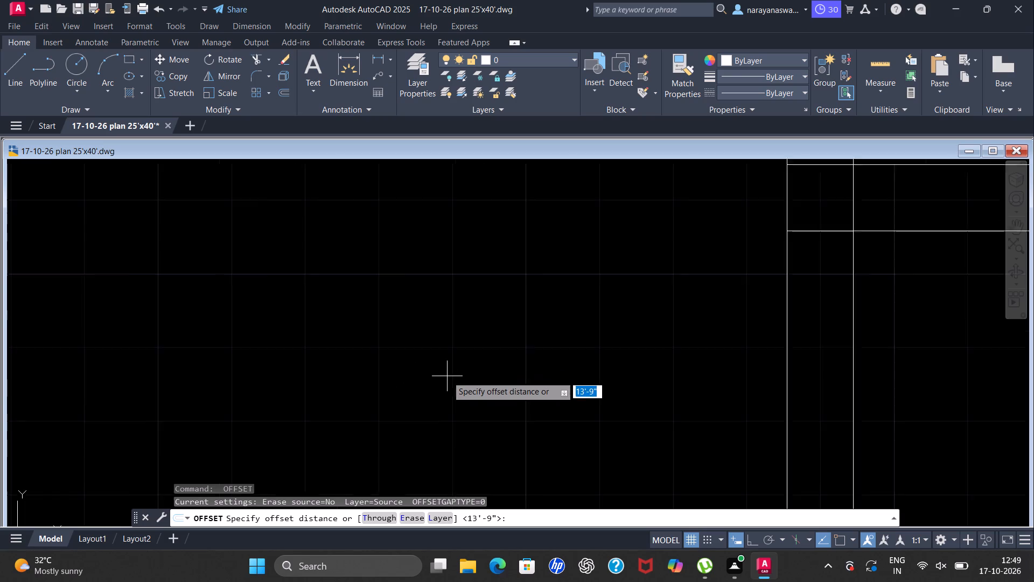
scroll(447, 376, "down", 6)
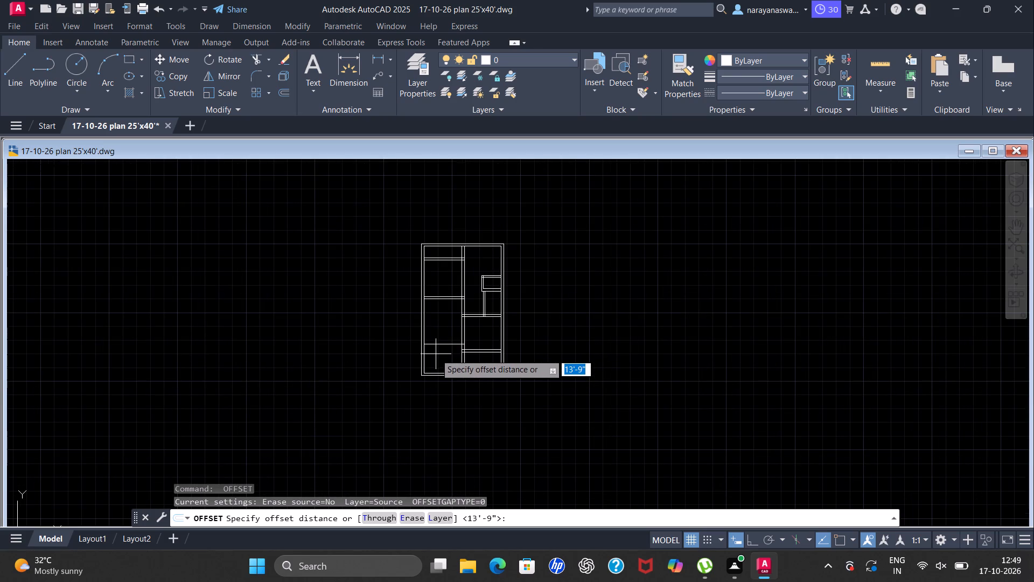
scroll(445, 364, "up", 3)
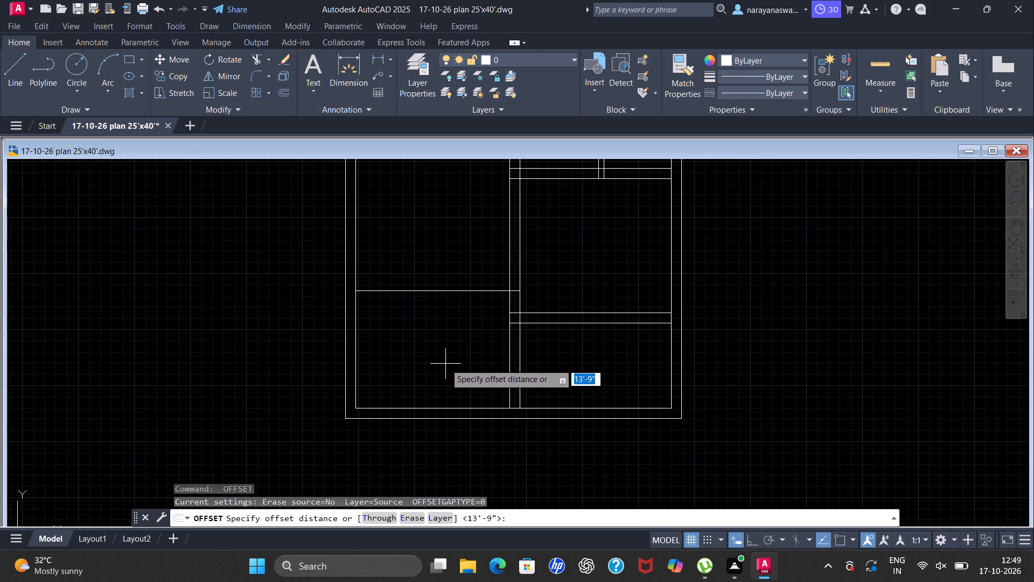
scroll(445, 364, "up", 1)
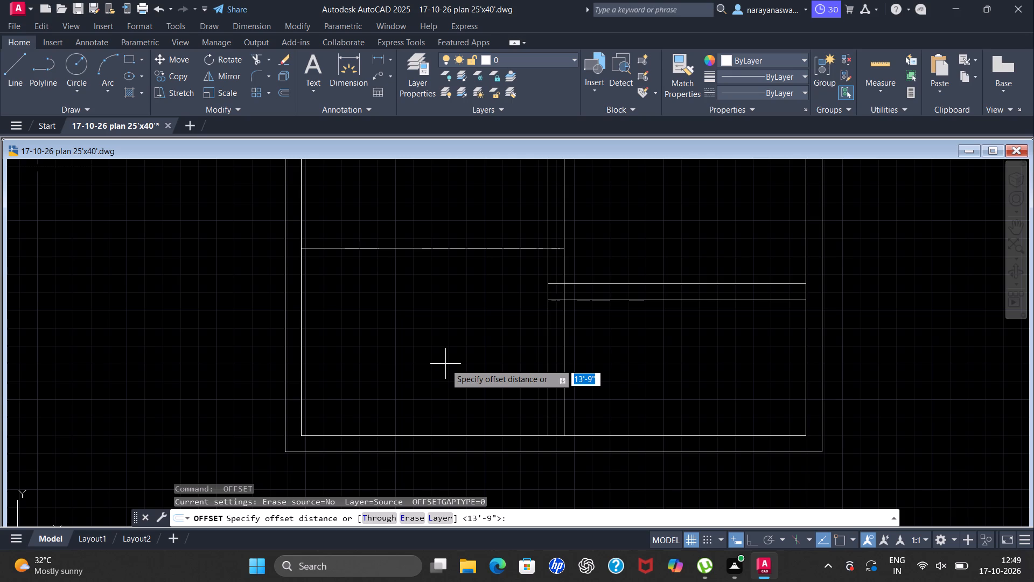
scroll(446, 364, "up", 1)
scroll(446, 364, "down", 1)
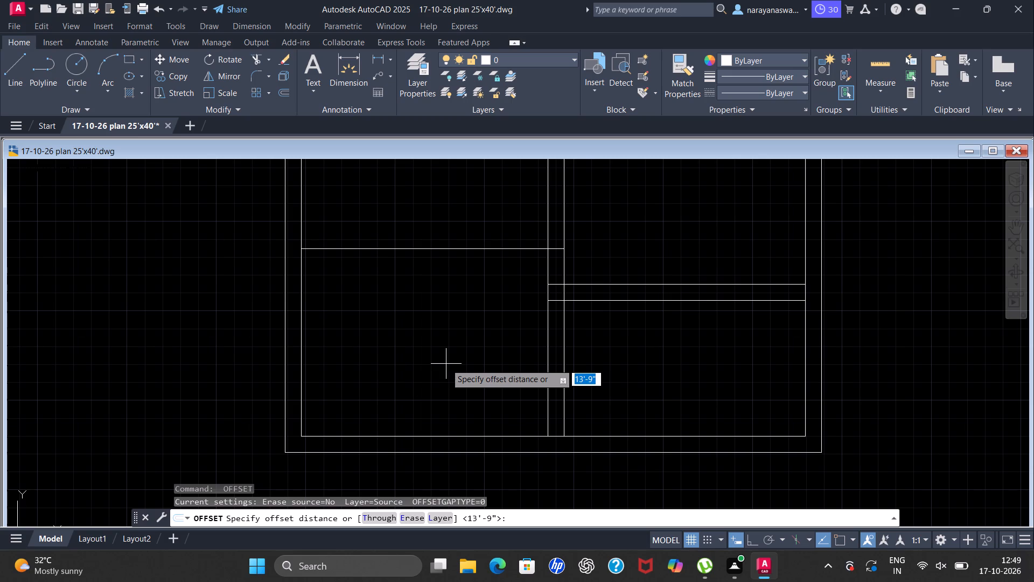
key("BackSpace")
type("9\"")
key("Return")
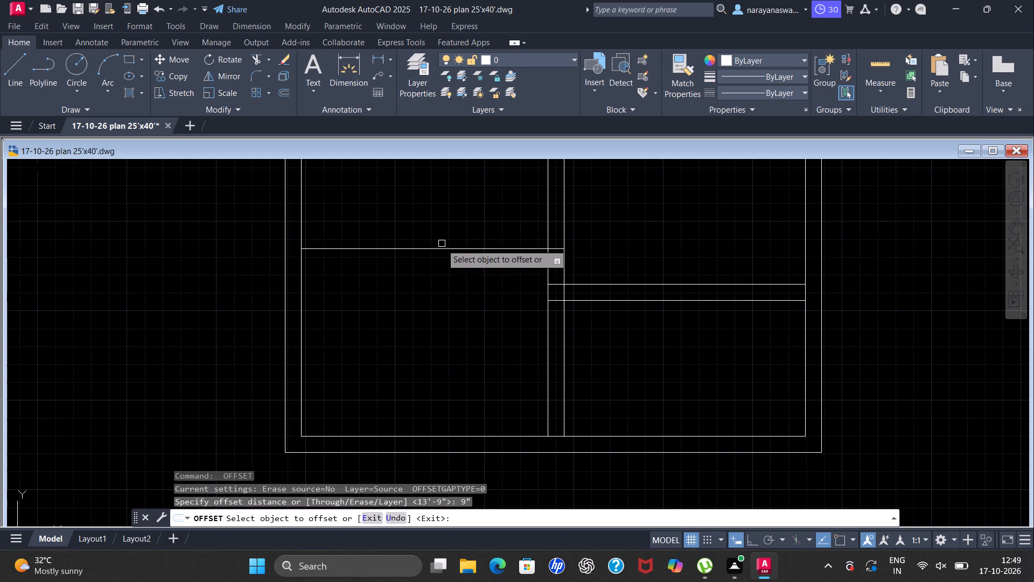
left_click(444, 248)
left_click(441, 290)
key("Escape")
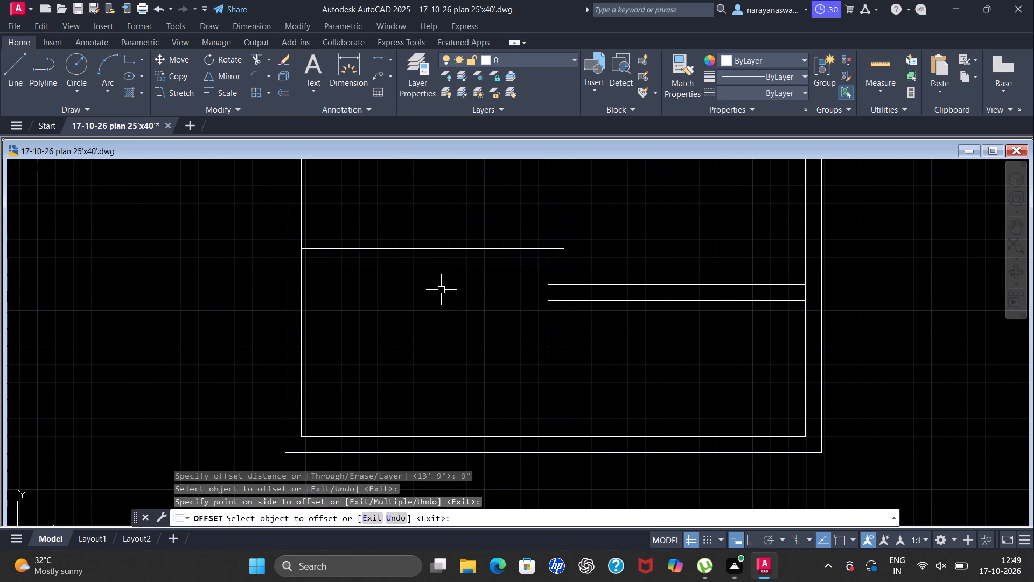
Measure the width and depth of the lower-left room below the new 9" wall.
scroll(443, 299, "down", 1)
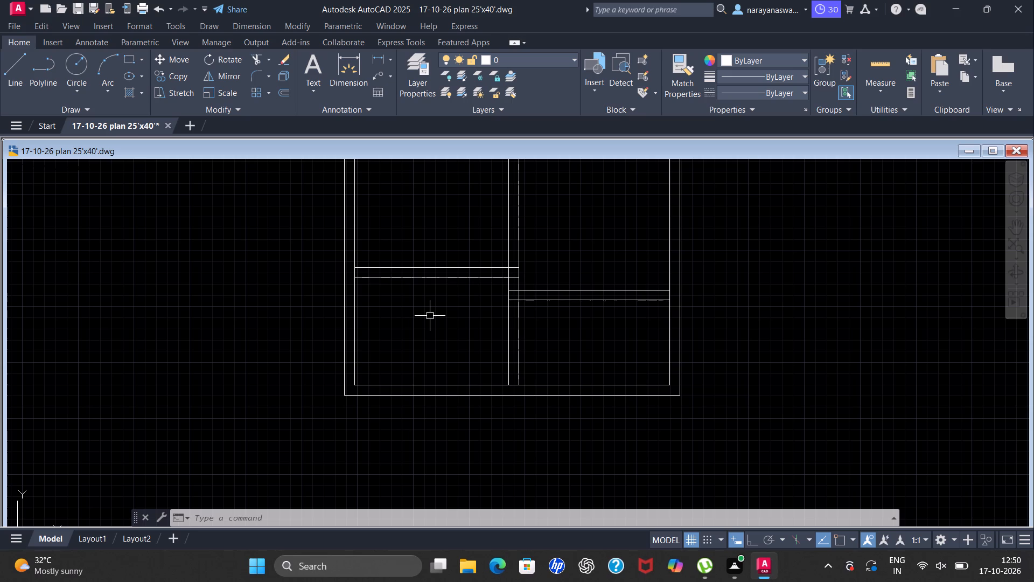
scroll(475, 311, "up", 2)
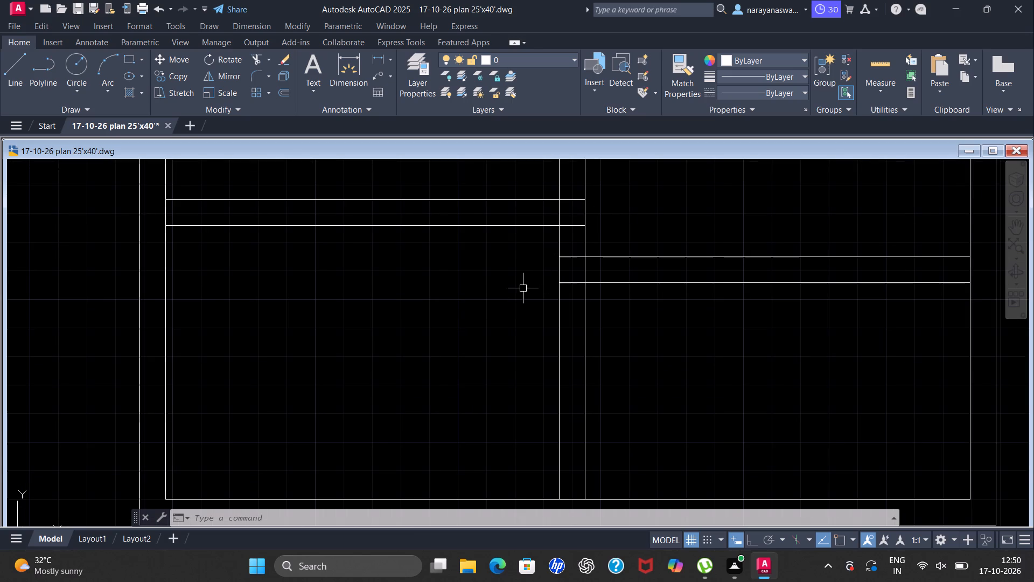
scroll(523, 288, "down", 1)
scroll(566, 244, "up", 1)
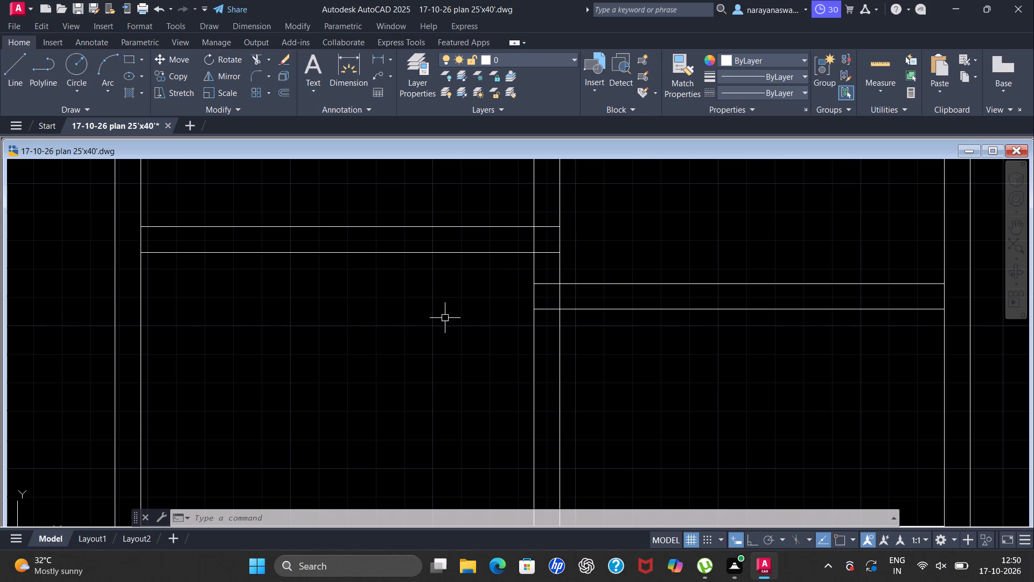
scroll(448, 312, "down", 2)
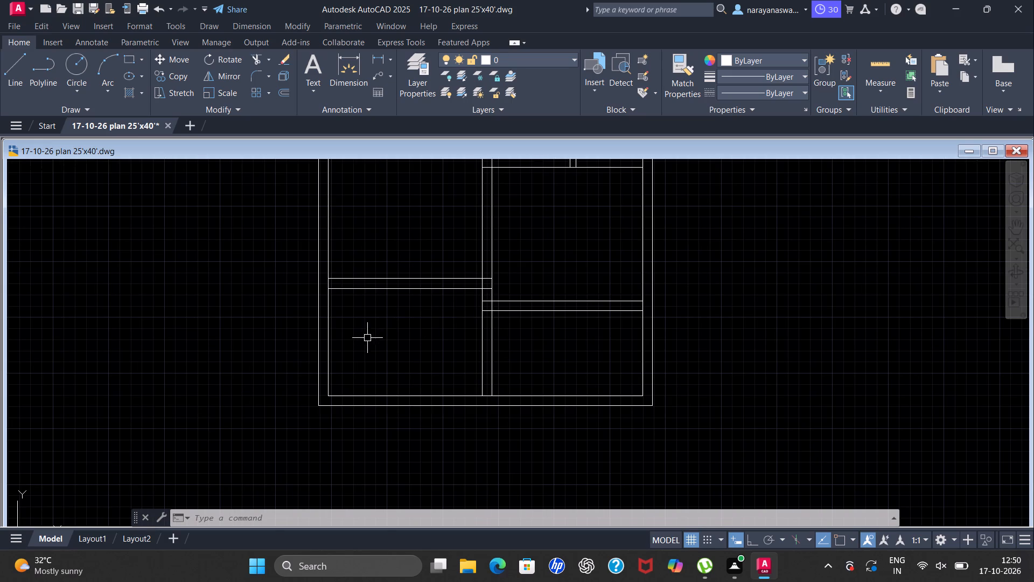
left_click(869, 72)
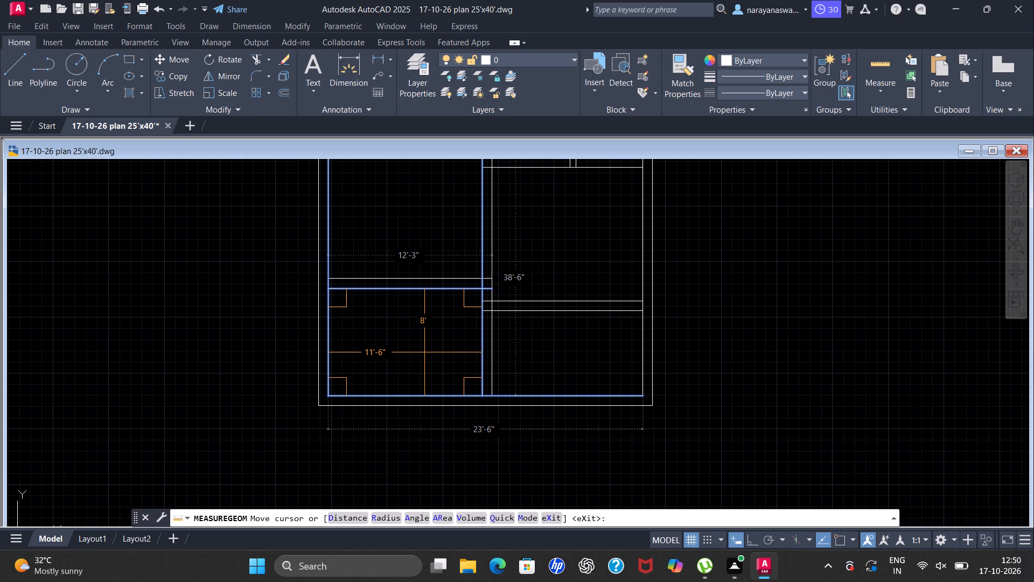
key("Escape")
Examine the wall layout across the whole floor plan and around the upper rooms.
scroll(430, 367, "down", 4)
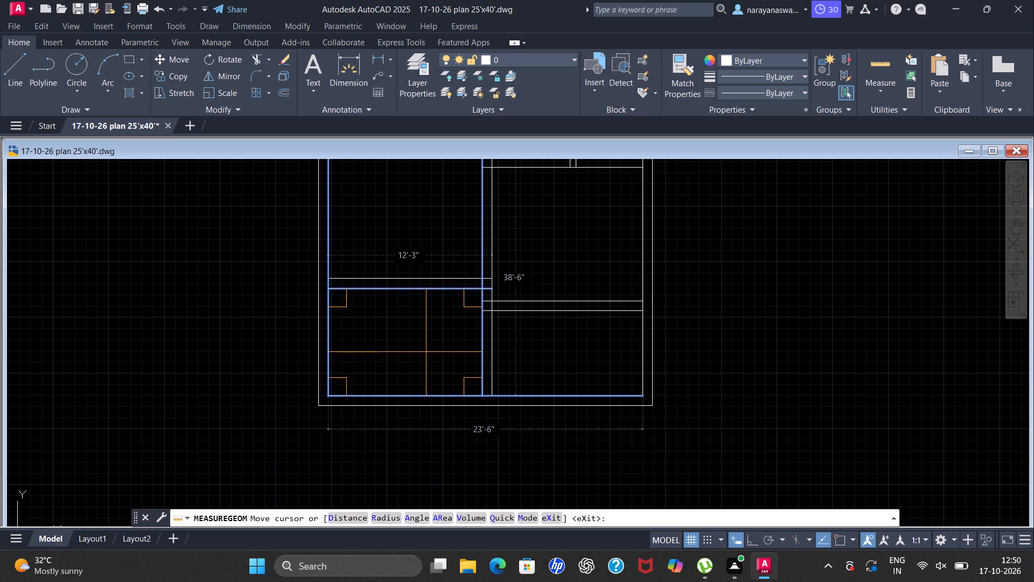
scroll(330, 508, "down", 7)
scroll(348, 386, "down", 2)
scroll(326, 410, "up", 3)
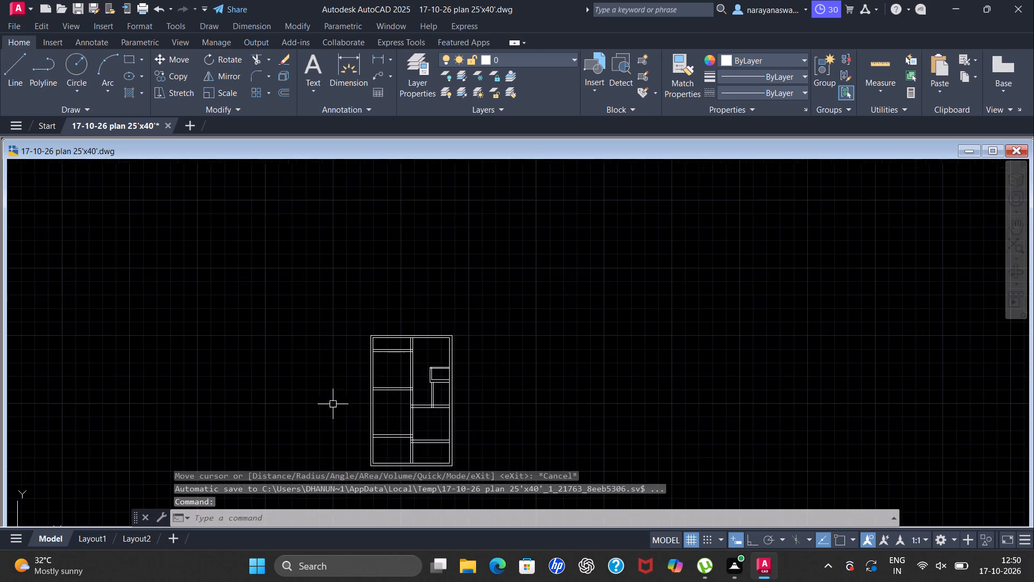
scroll(380, 344, "up", 3)
scroll(413, 352, "down", 3)
scroll(408, 392, "up", 3)
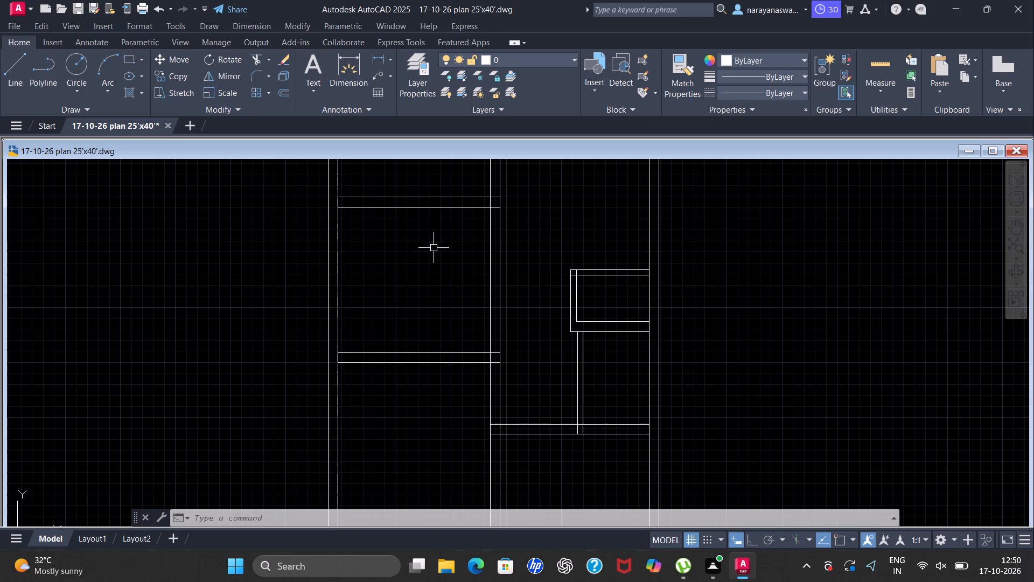
scroll(422, 254, "down", 2)
scroll(437, 222, "up", 2)
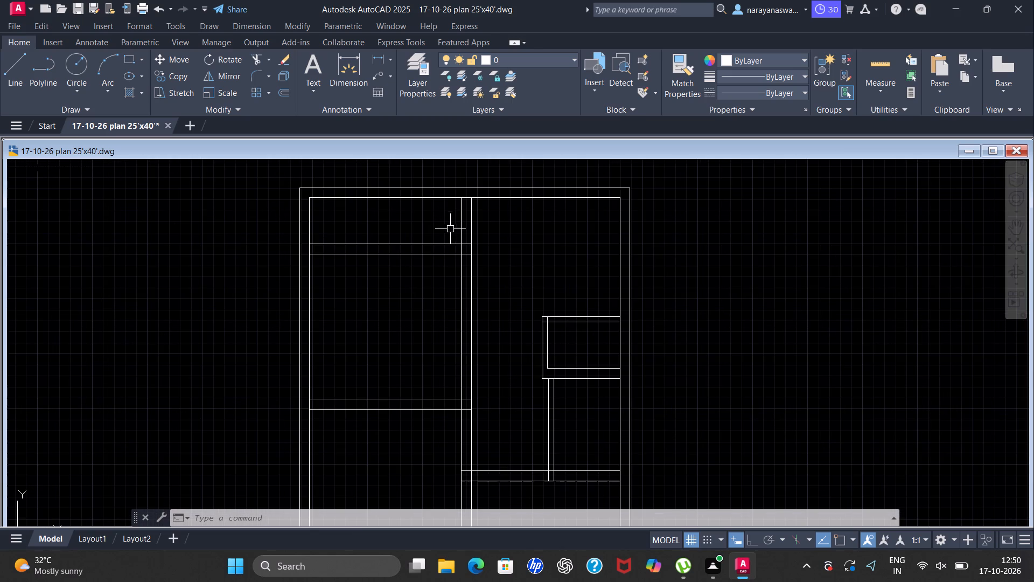
scroll(455, 234, "up", 1)
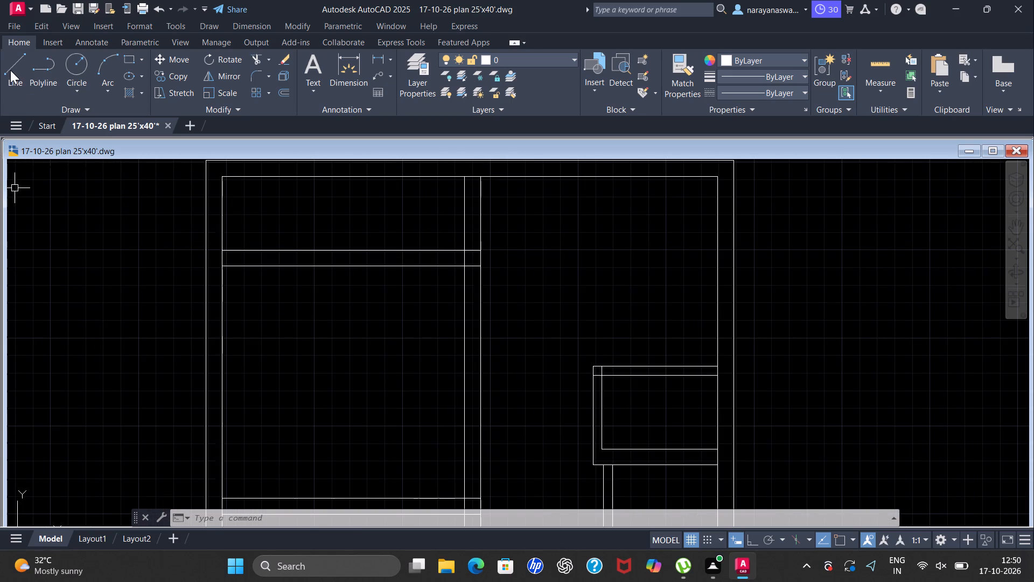
With Ortho on, draw a 9" vertical line across the upper-left horizontal wall, just left of the central vertical wall.
left_click(10, 70)
scroll(225, 300, "down", 2)
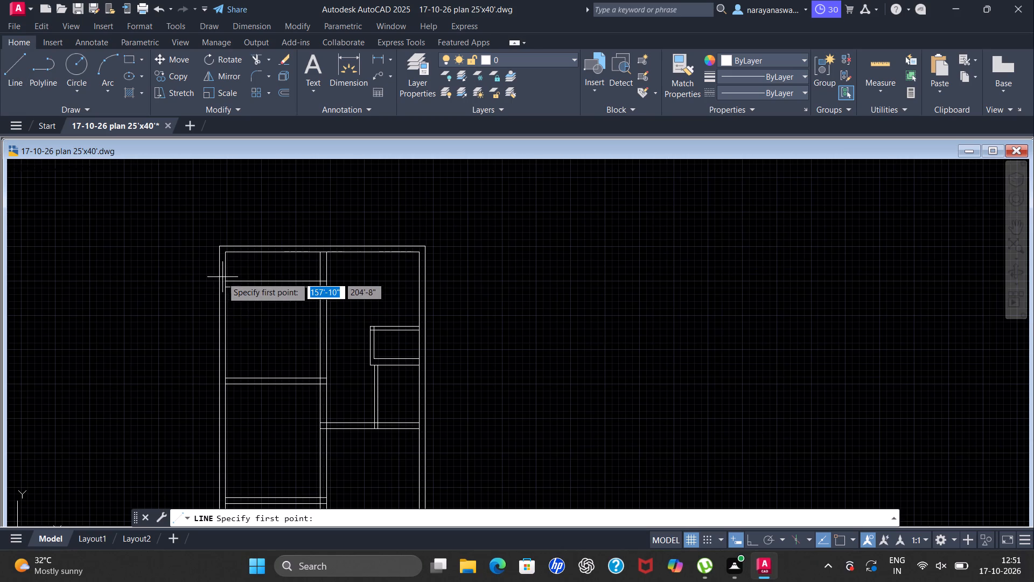
scroll(220, 277, "up", 1)
scroll(288, 278, "up", 1)
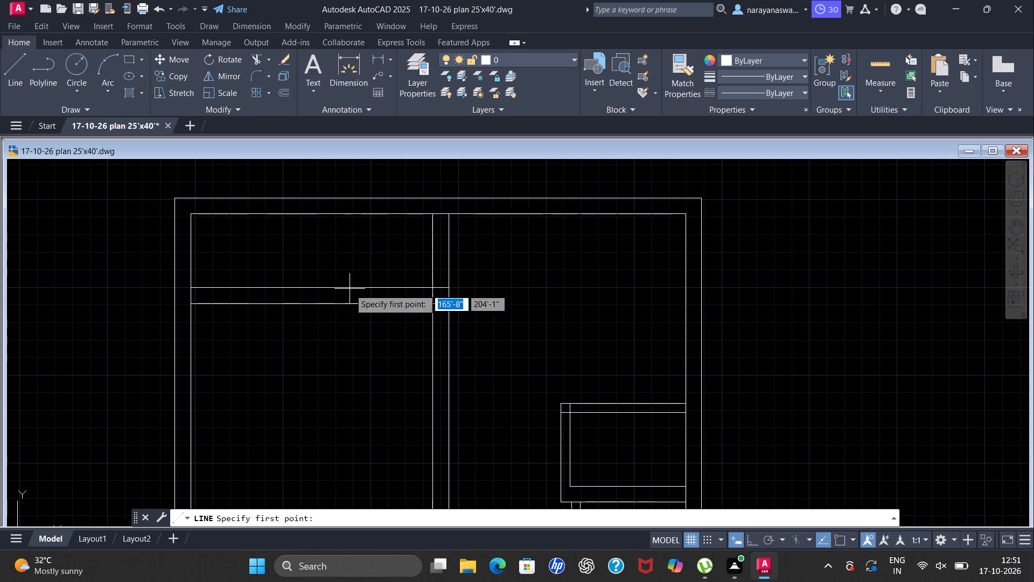
scroll(416, 289, "up", 2)
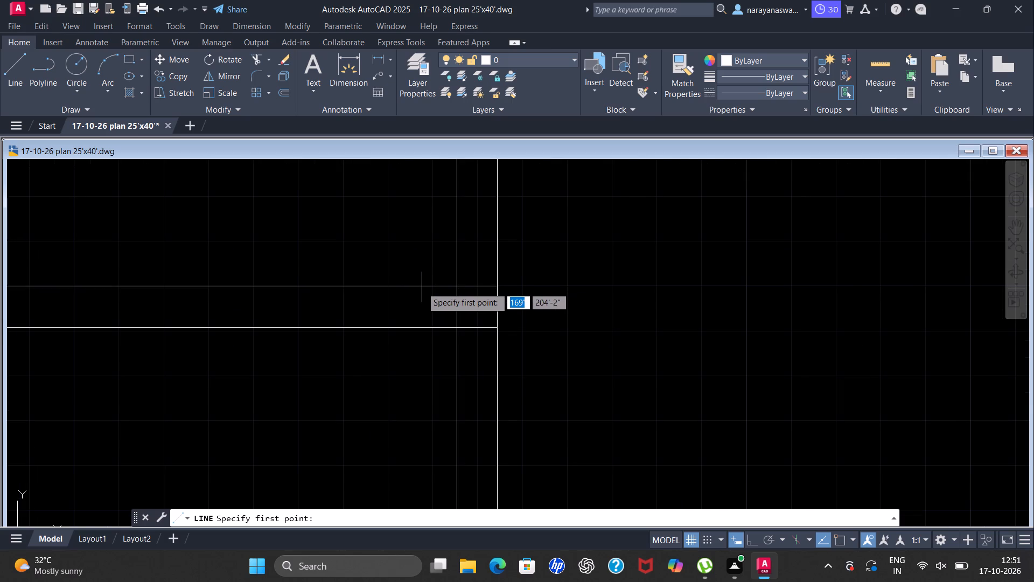
left_click(422, 287)
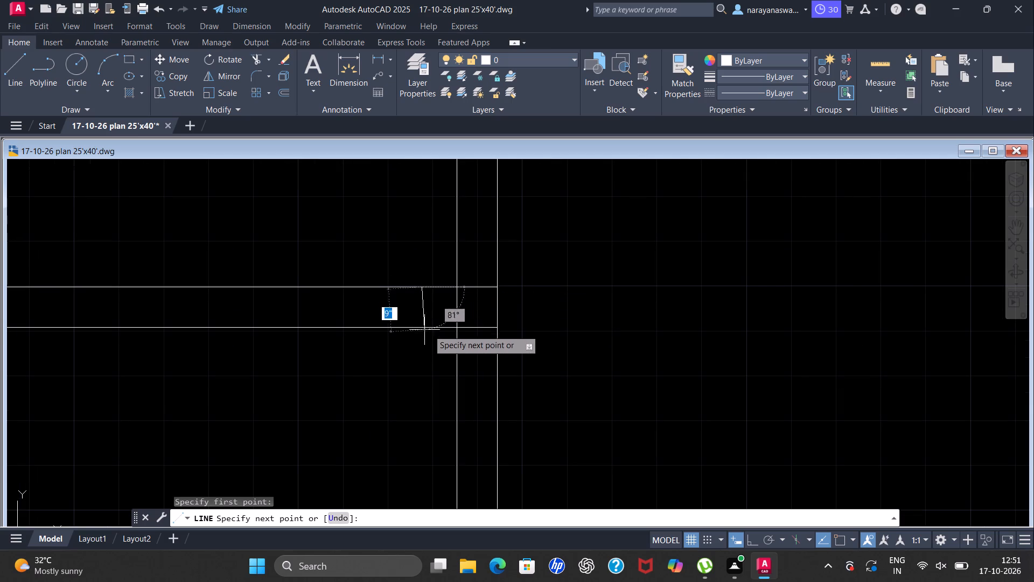
left_click(749, 537)
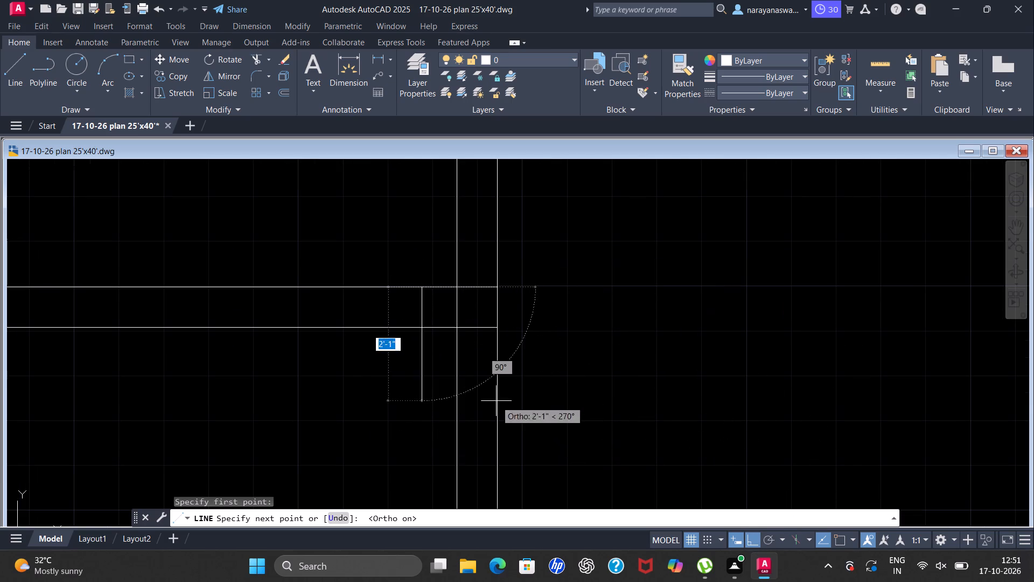
left_click(421, 328)
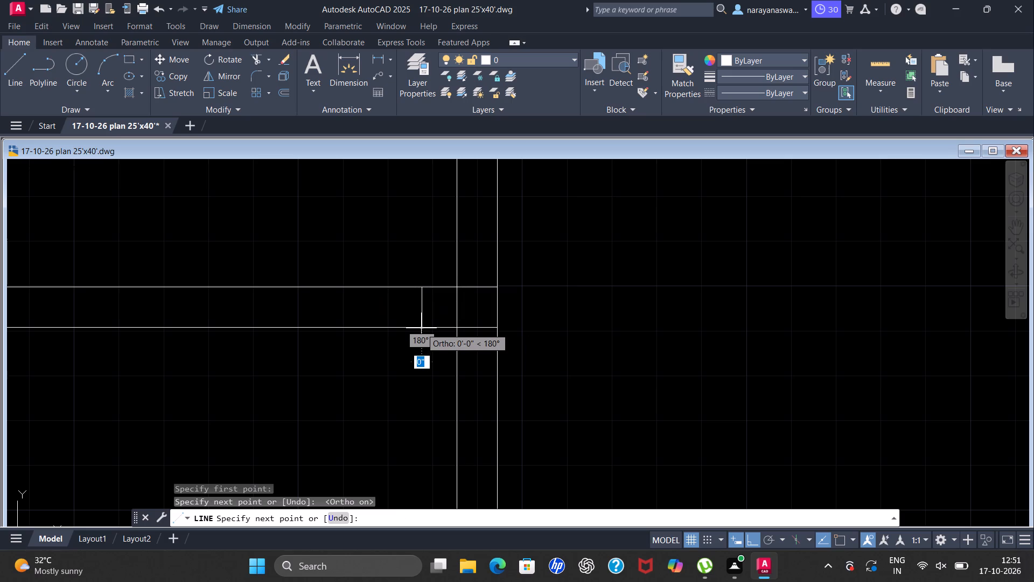
key("Escape")
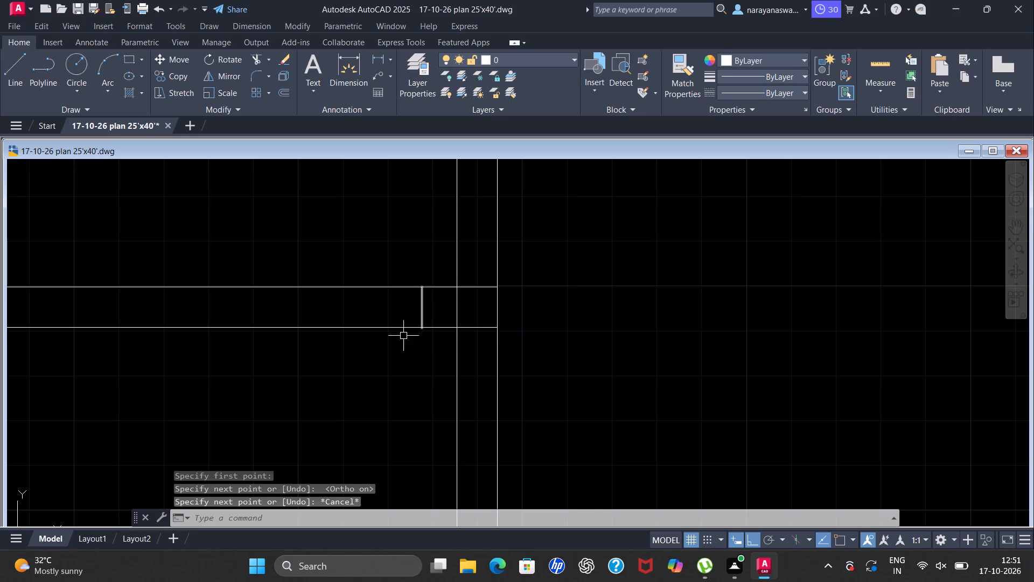
Offset the short vertical line in the upper-left horizontal wall 3' to the left to mark the door opening.
scroll(422, 319, "up", 1)
type("of")
key("Return")
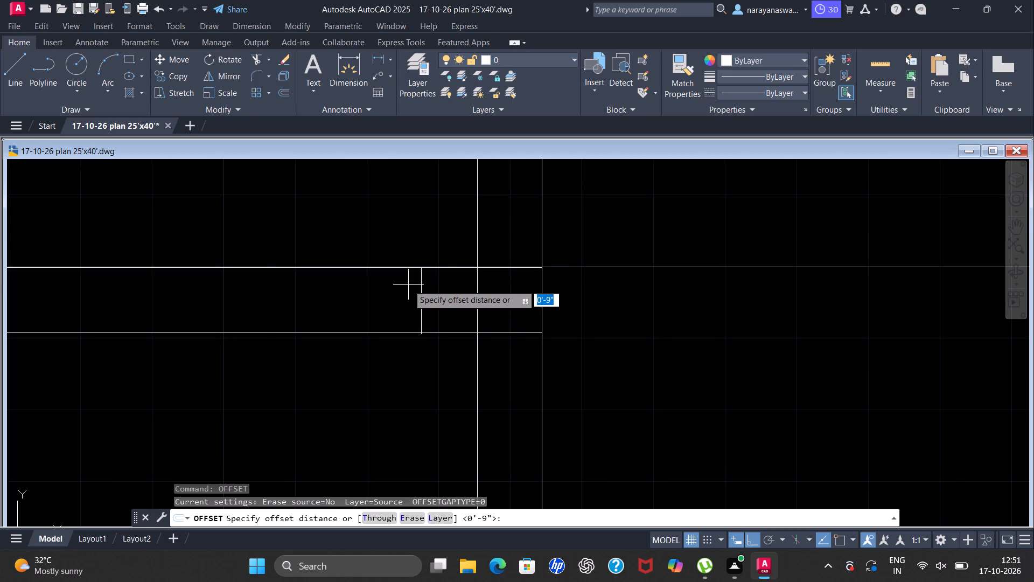
key("3")
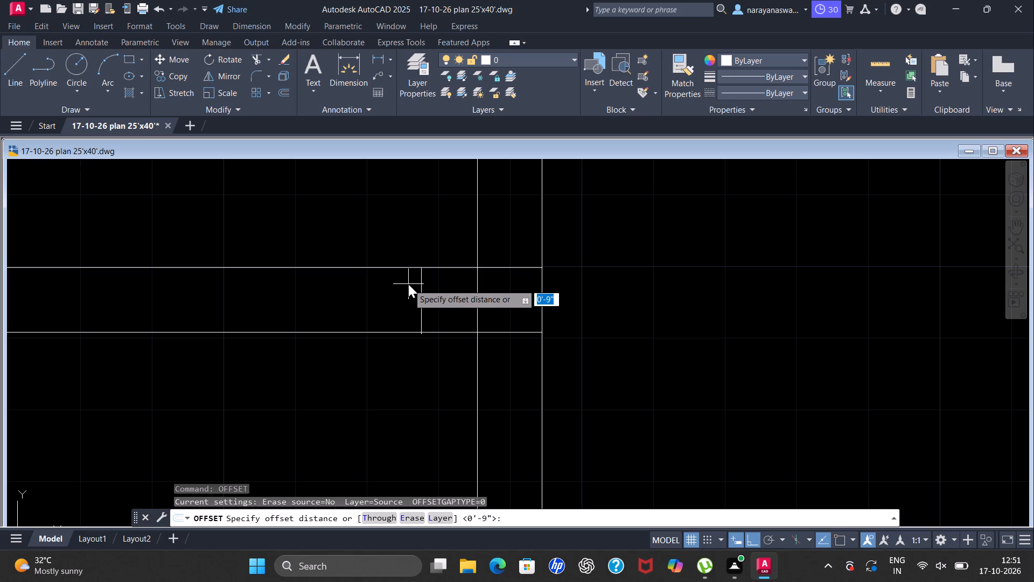
key("apostrophe")
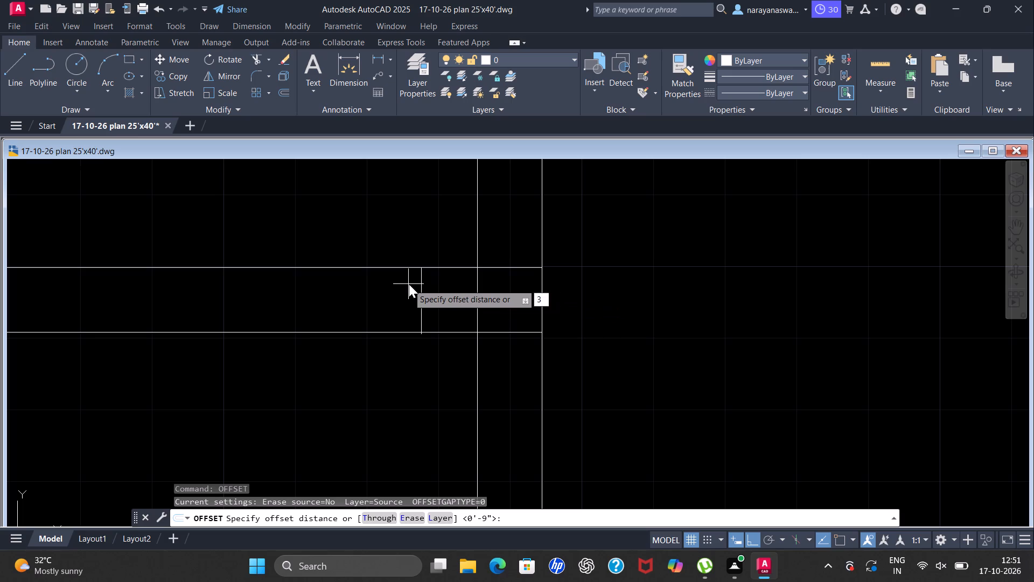
key("Return")
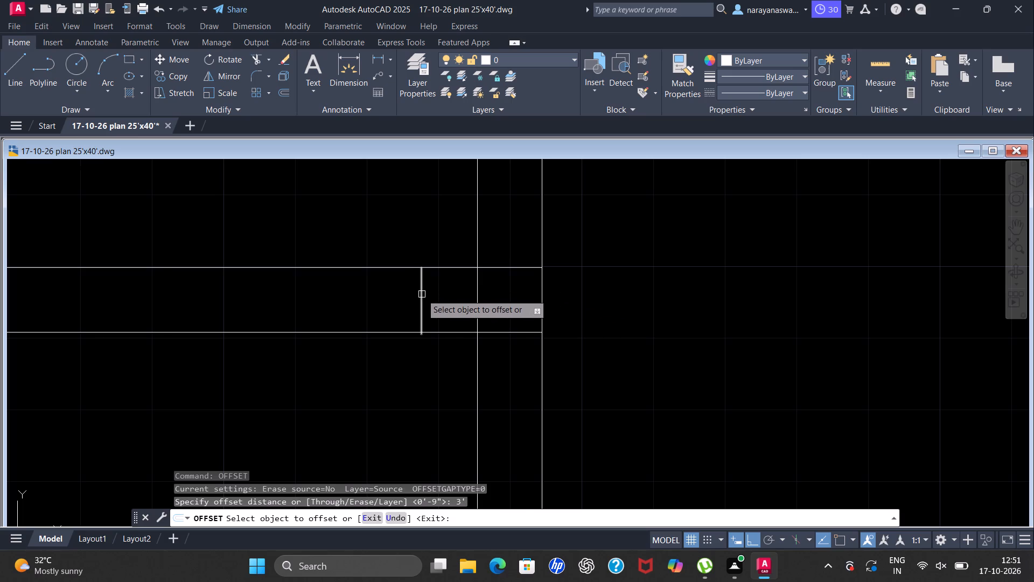
left_click(422, 294)
left_click(322, 318)
scroll(322, 288, "down", 3)
scroll(305, 293, "up", 1)
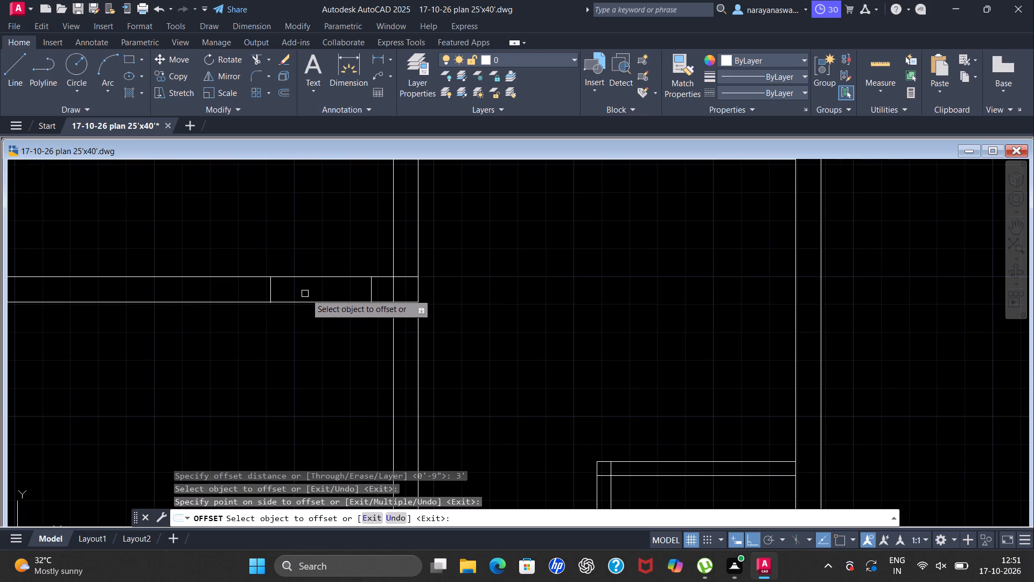
key("Escape")
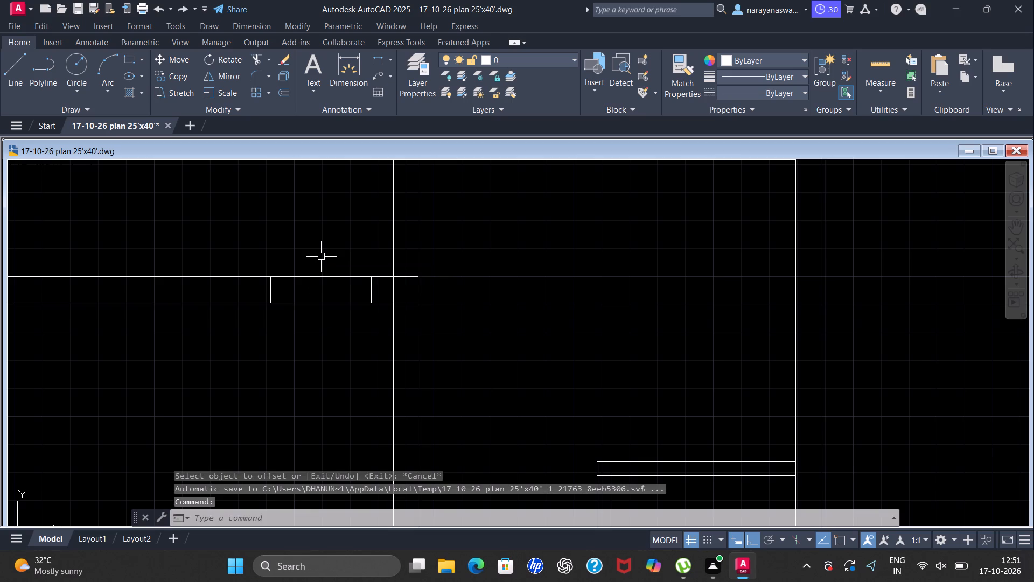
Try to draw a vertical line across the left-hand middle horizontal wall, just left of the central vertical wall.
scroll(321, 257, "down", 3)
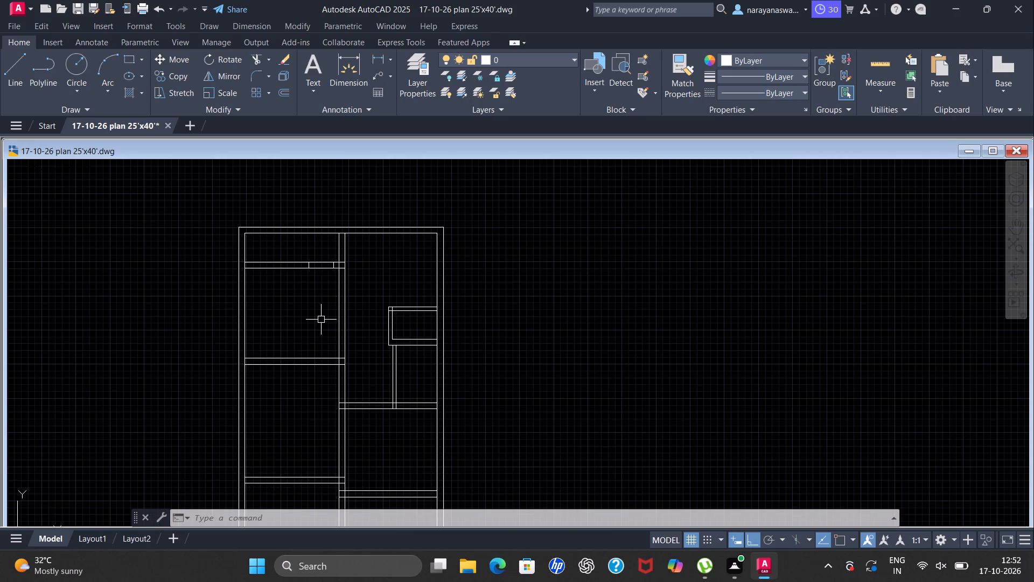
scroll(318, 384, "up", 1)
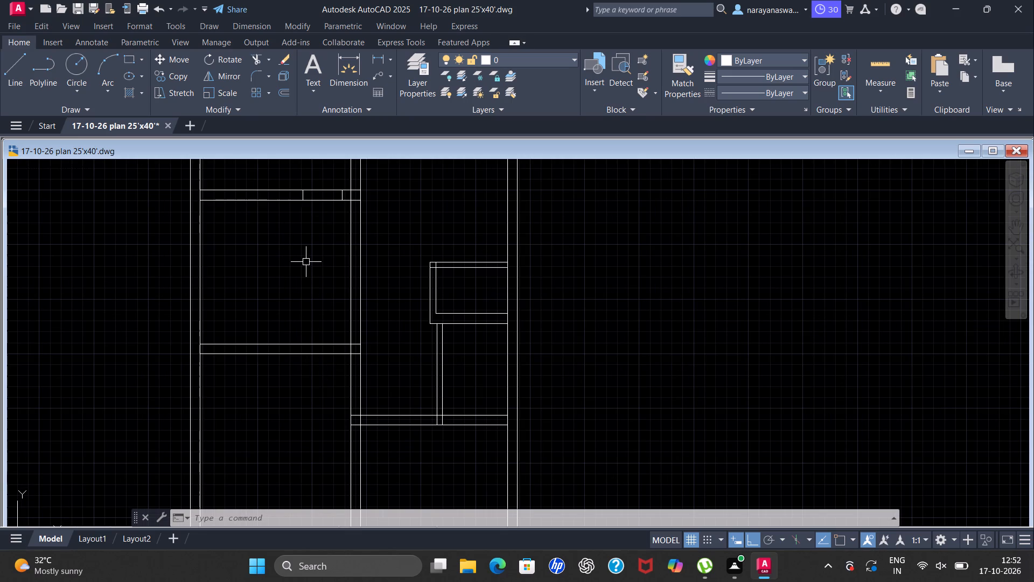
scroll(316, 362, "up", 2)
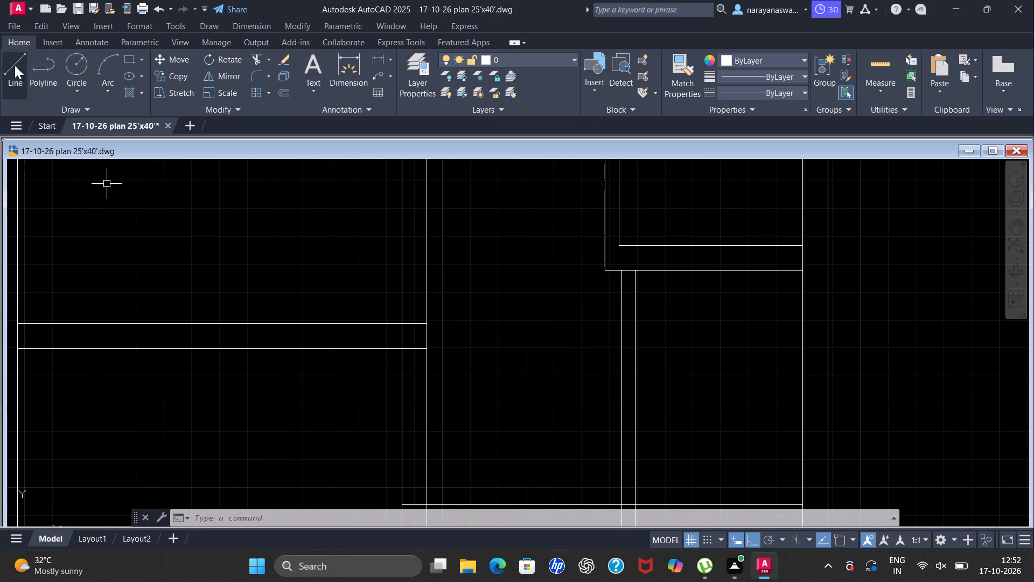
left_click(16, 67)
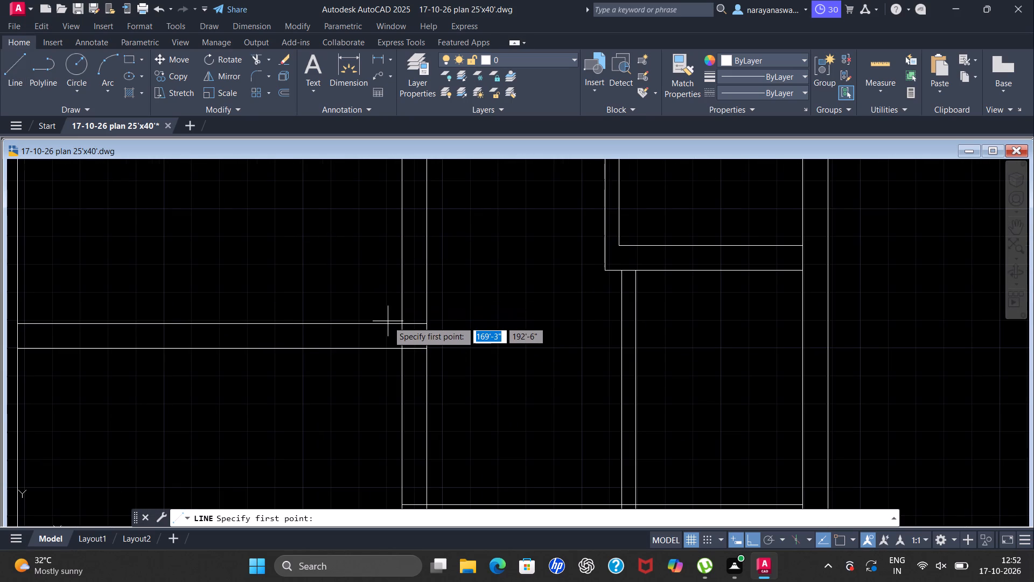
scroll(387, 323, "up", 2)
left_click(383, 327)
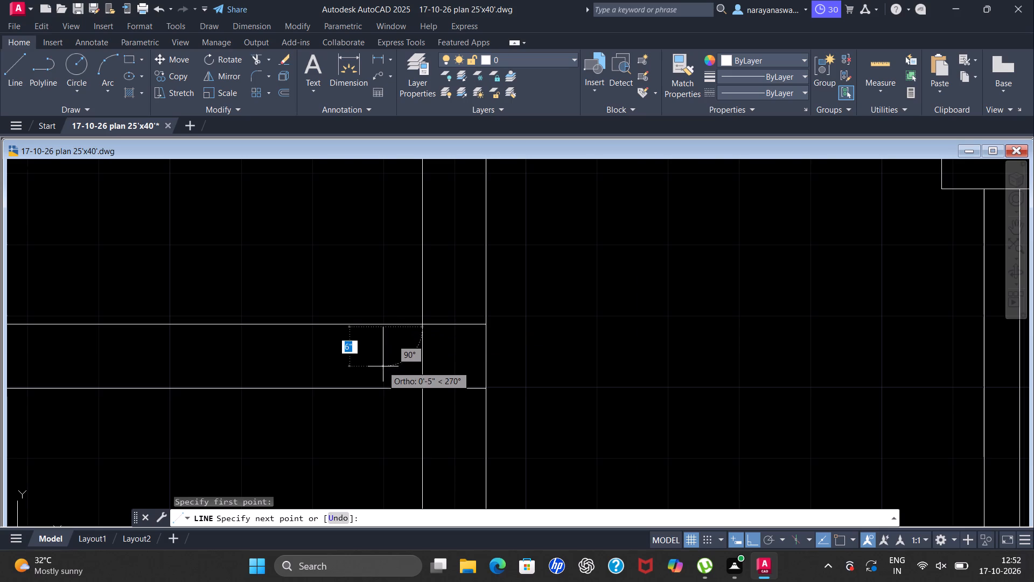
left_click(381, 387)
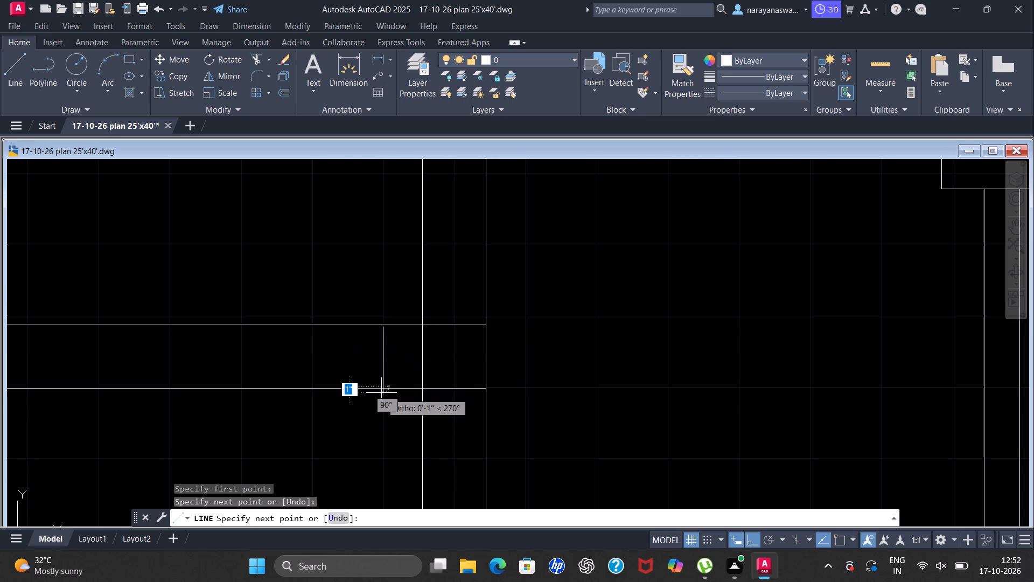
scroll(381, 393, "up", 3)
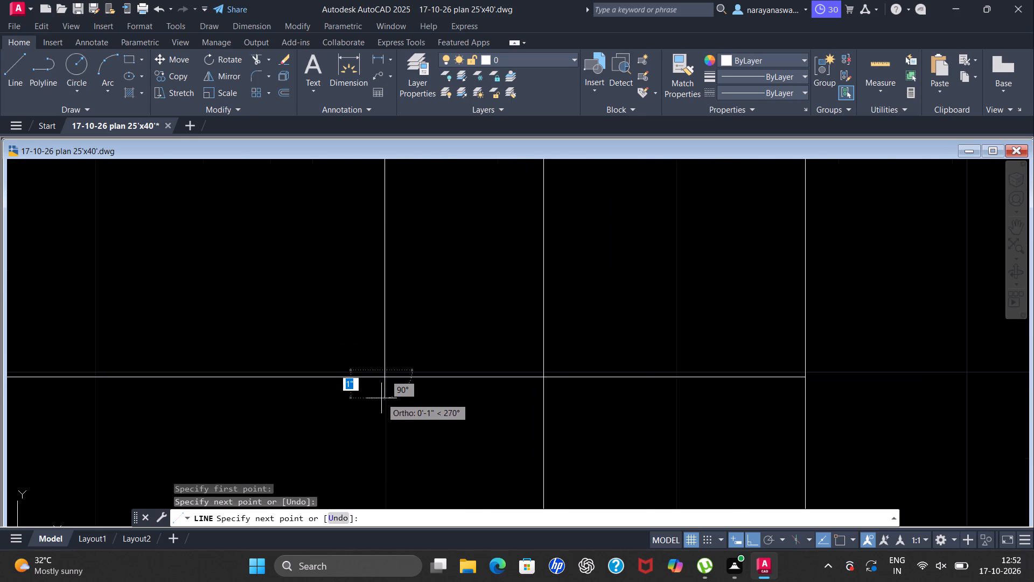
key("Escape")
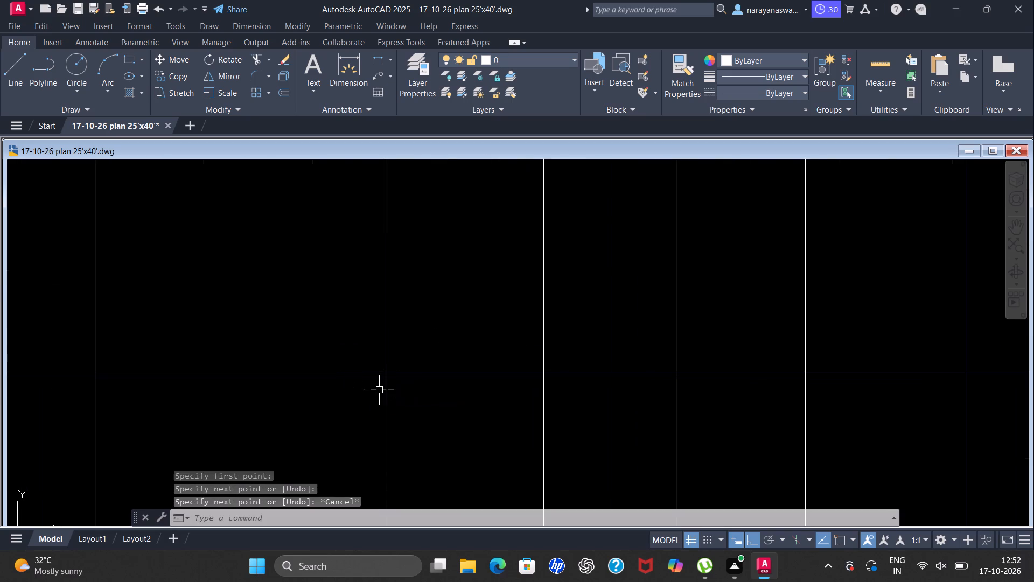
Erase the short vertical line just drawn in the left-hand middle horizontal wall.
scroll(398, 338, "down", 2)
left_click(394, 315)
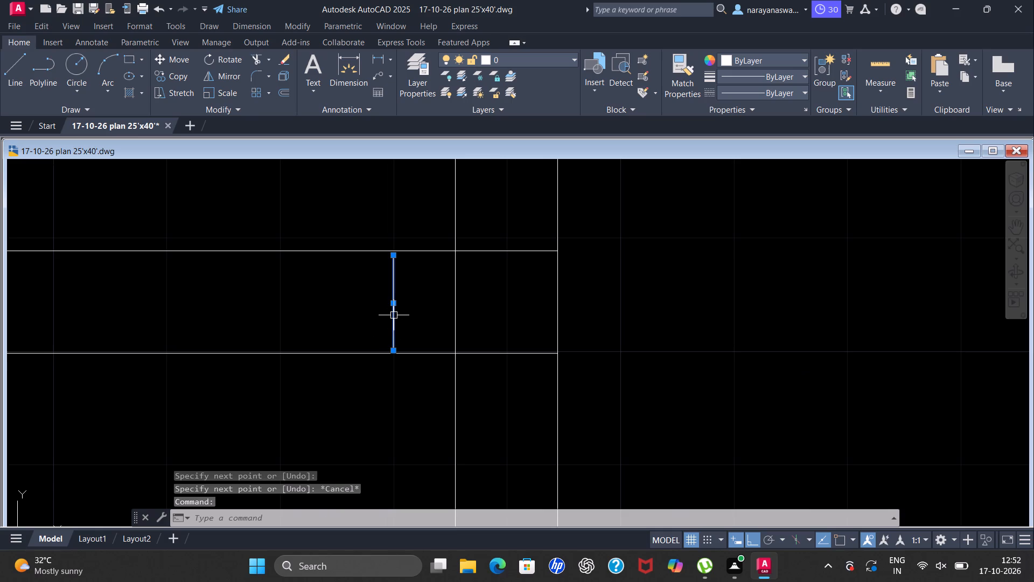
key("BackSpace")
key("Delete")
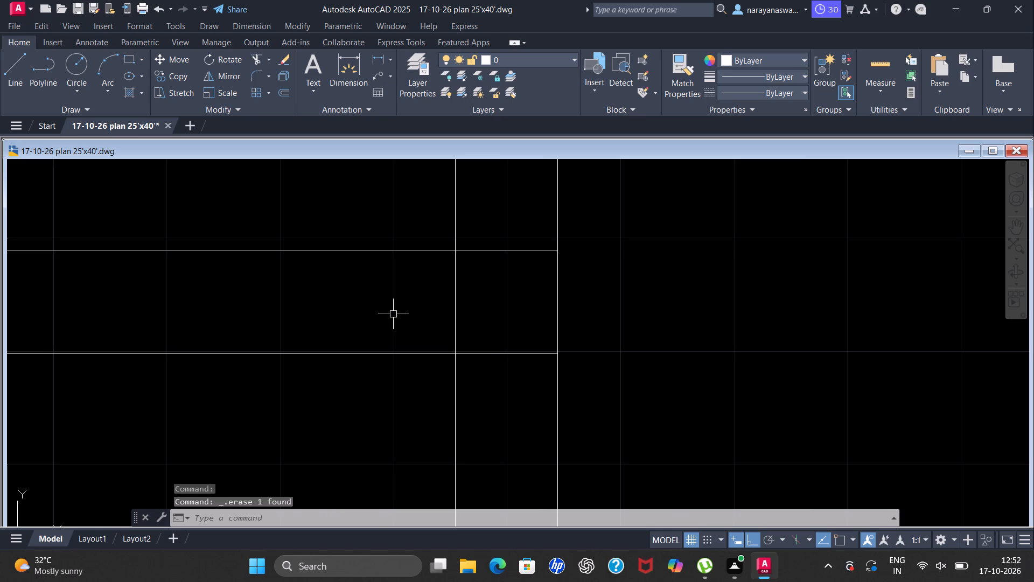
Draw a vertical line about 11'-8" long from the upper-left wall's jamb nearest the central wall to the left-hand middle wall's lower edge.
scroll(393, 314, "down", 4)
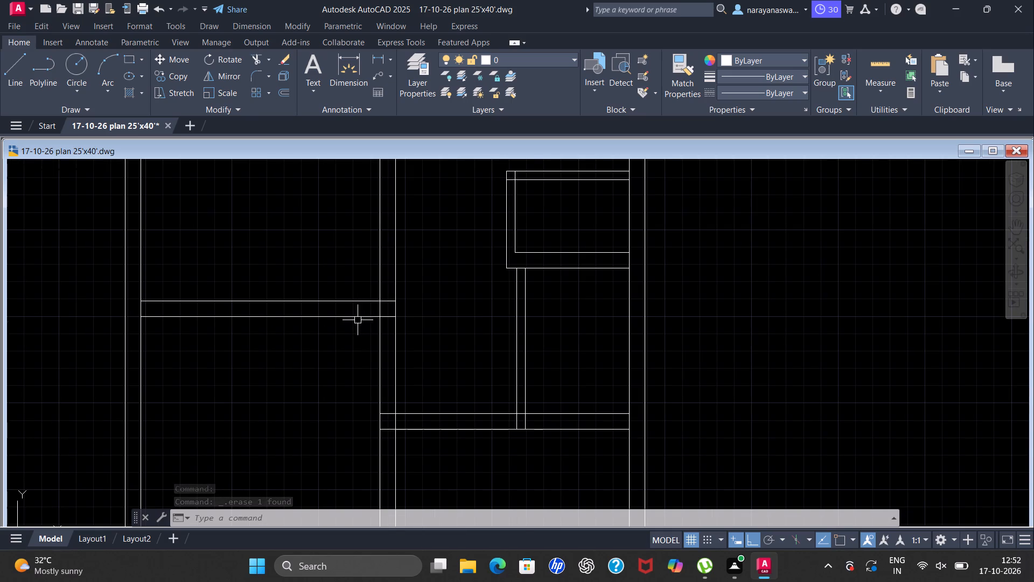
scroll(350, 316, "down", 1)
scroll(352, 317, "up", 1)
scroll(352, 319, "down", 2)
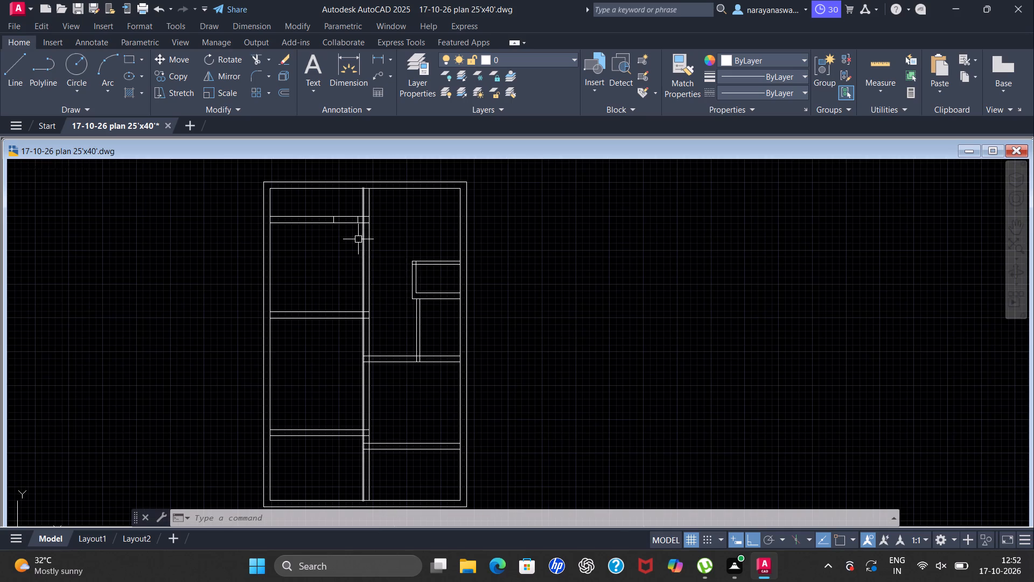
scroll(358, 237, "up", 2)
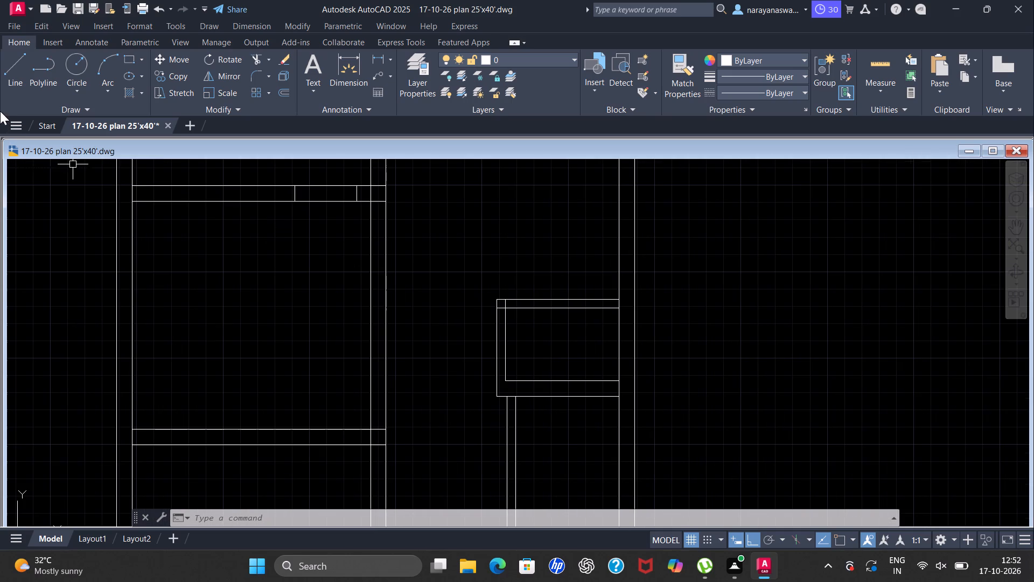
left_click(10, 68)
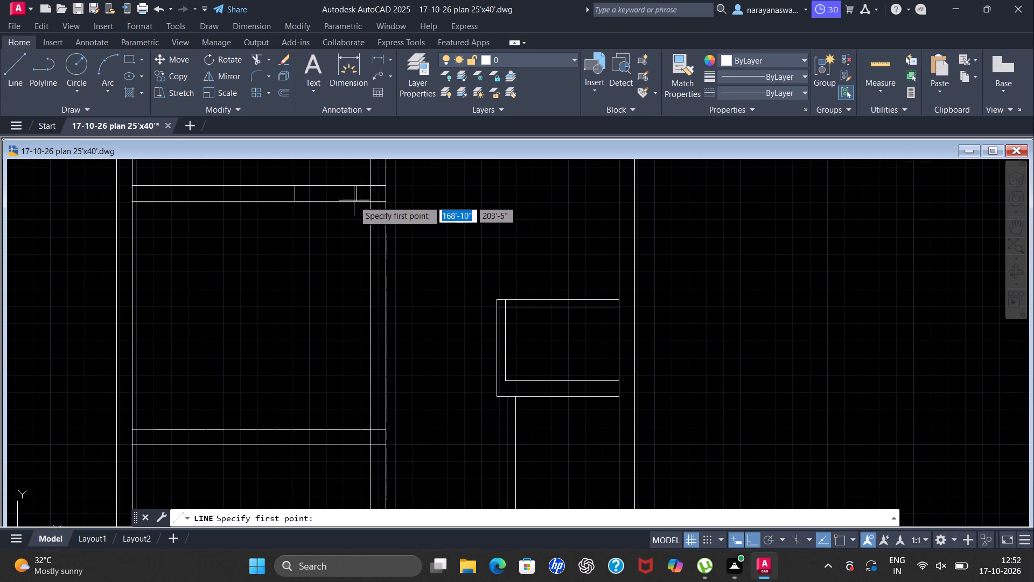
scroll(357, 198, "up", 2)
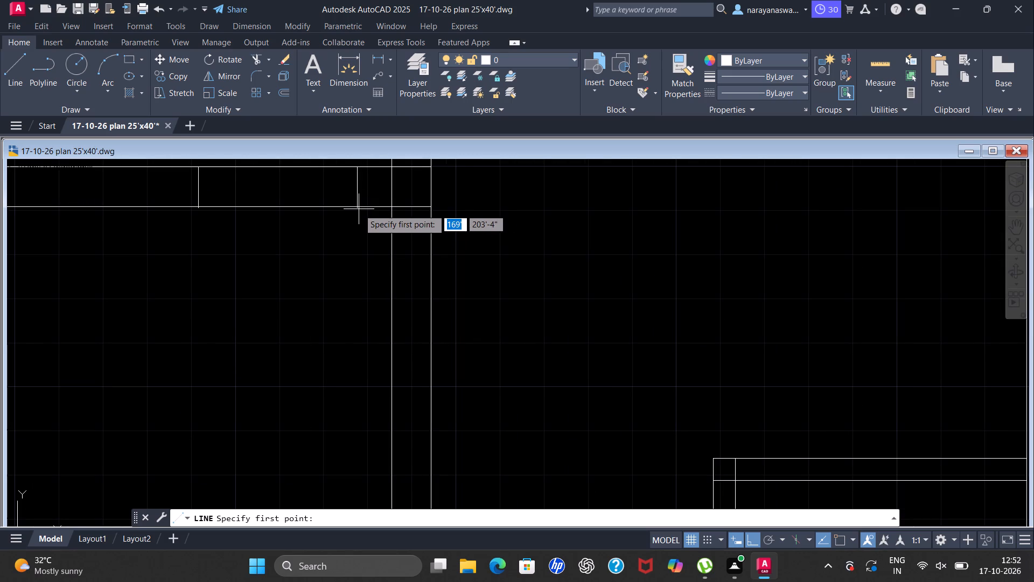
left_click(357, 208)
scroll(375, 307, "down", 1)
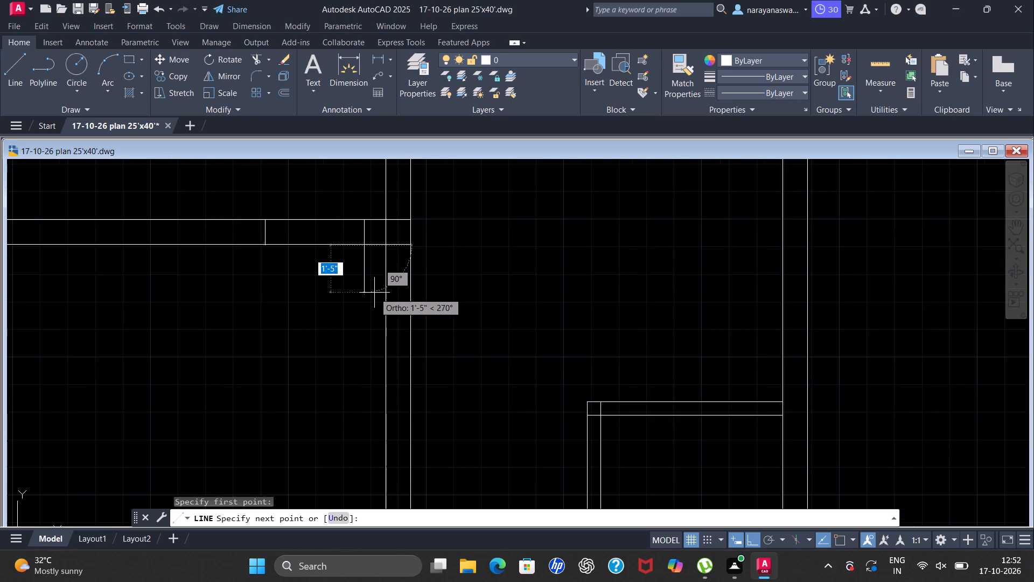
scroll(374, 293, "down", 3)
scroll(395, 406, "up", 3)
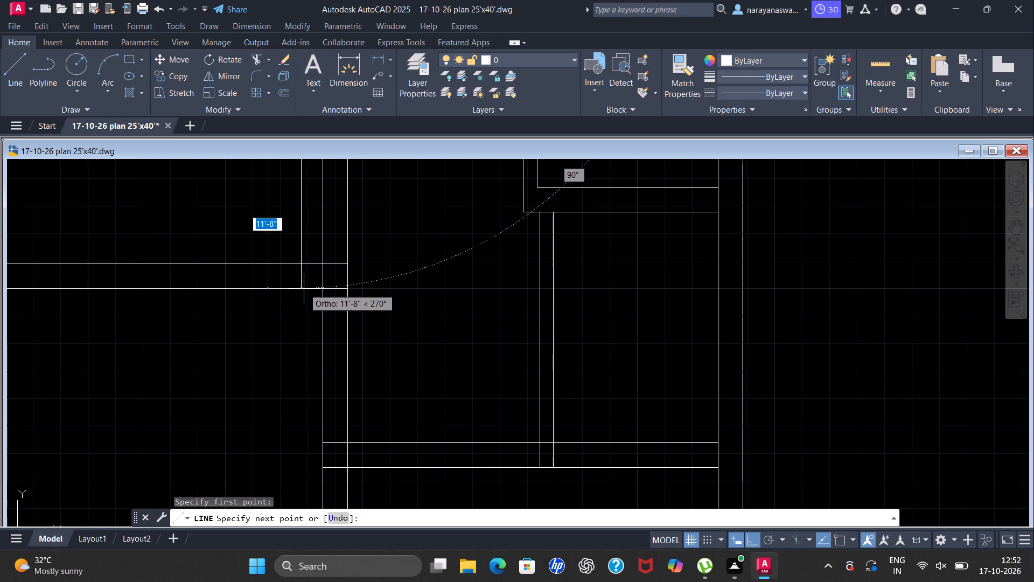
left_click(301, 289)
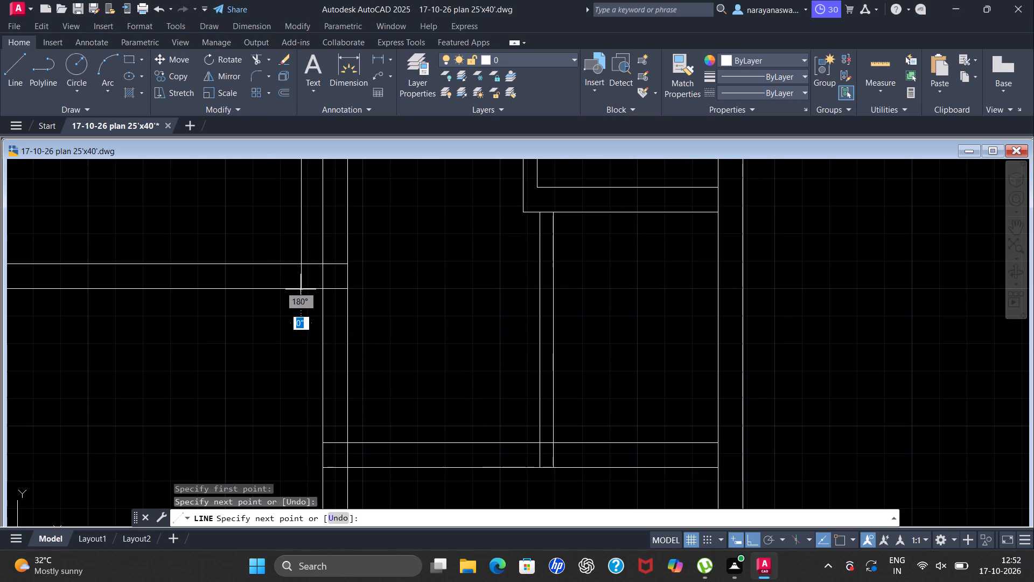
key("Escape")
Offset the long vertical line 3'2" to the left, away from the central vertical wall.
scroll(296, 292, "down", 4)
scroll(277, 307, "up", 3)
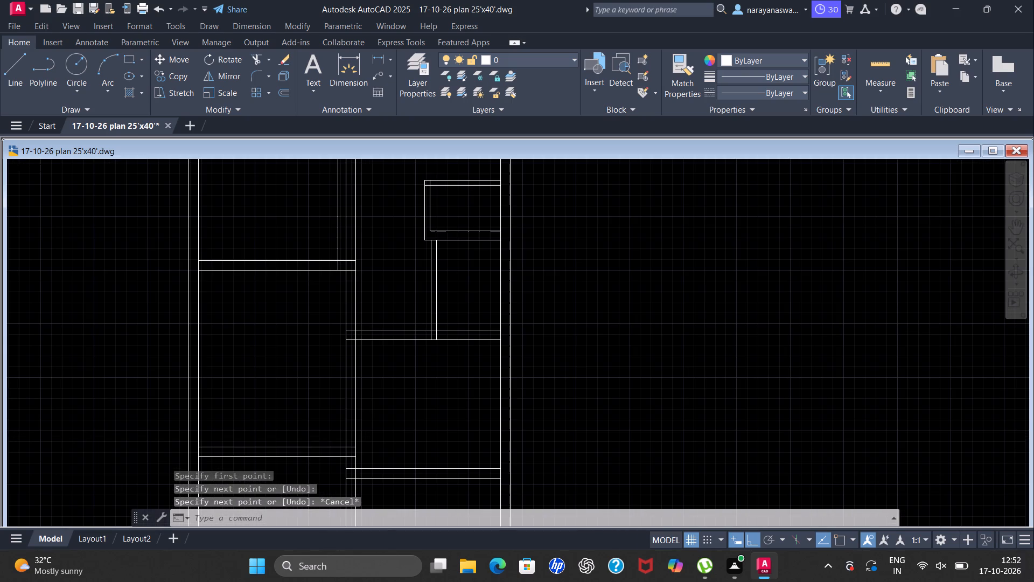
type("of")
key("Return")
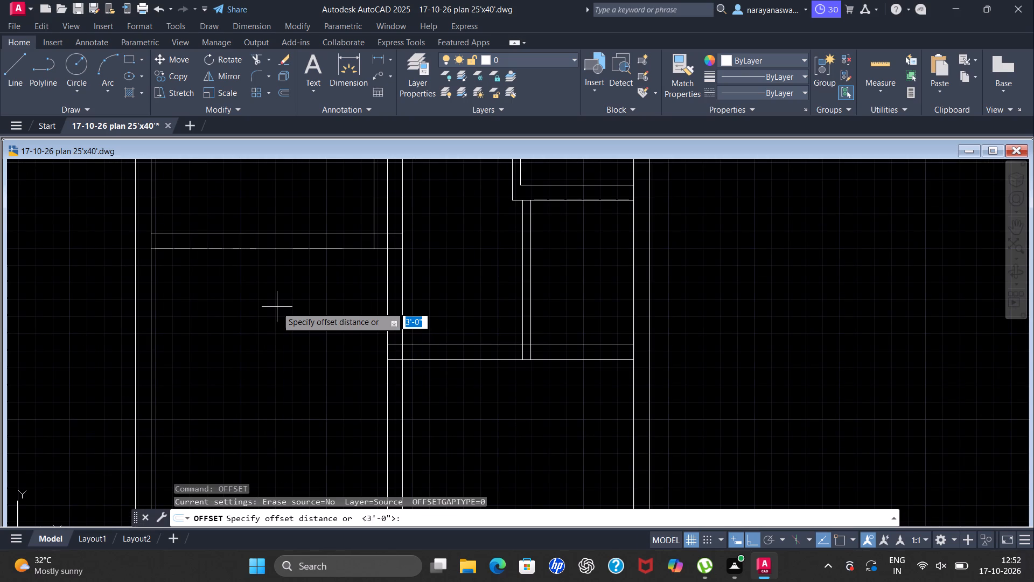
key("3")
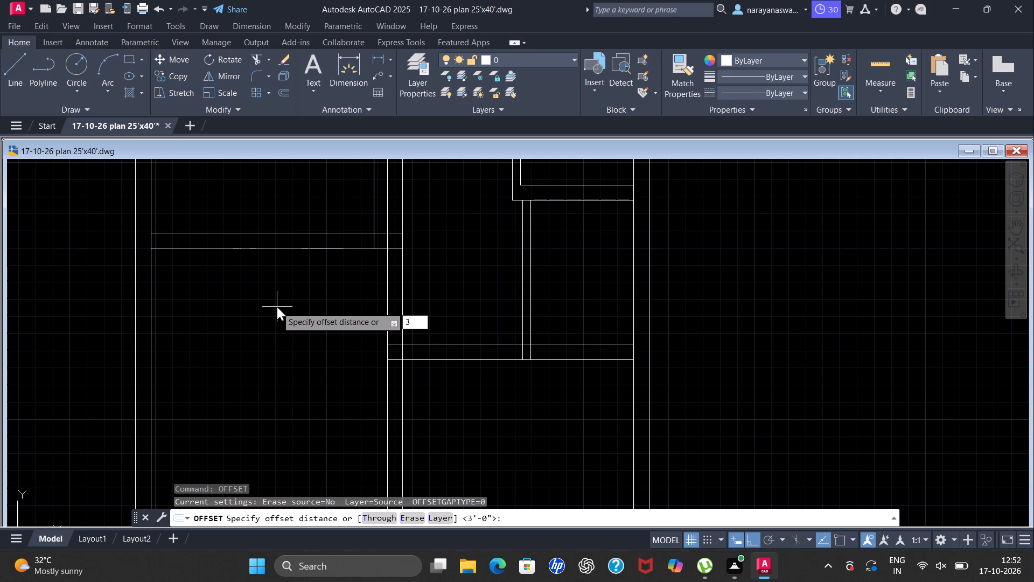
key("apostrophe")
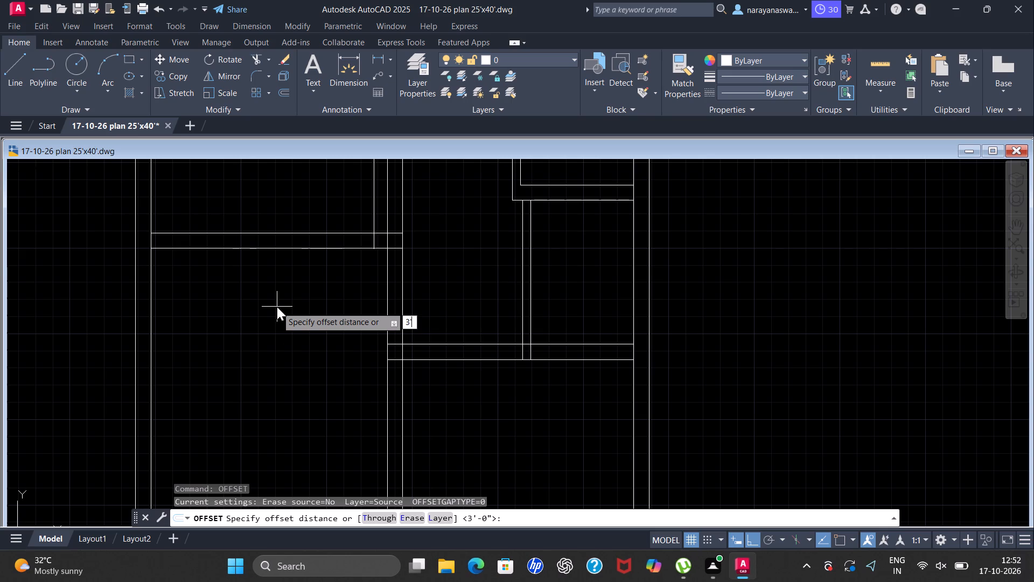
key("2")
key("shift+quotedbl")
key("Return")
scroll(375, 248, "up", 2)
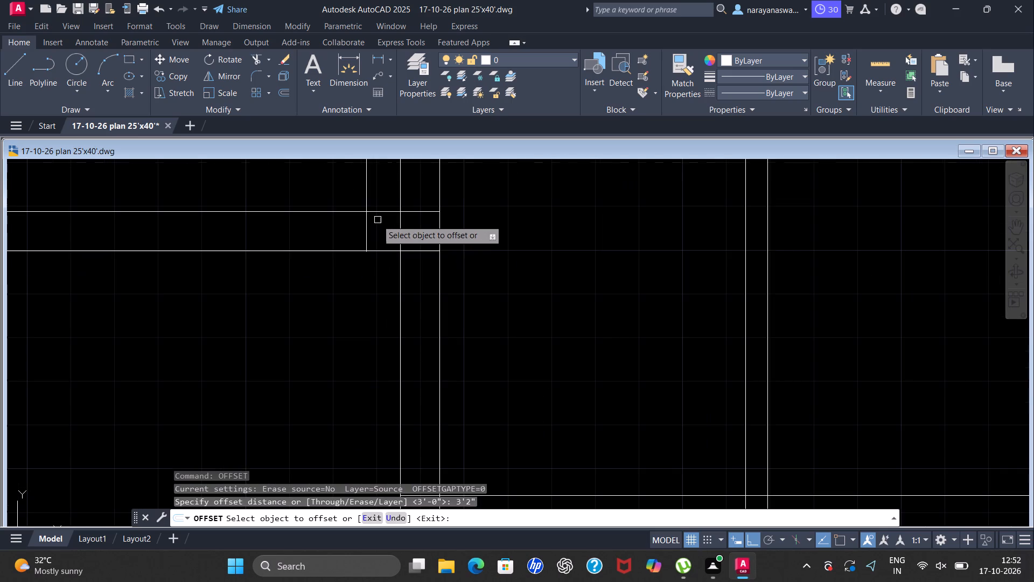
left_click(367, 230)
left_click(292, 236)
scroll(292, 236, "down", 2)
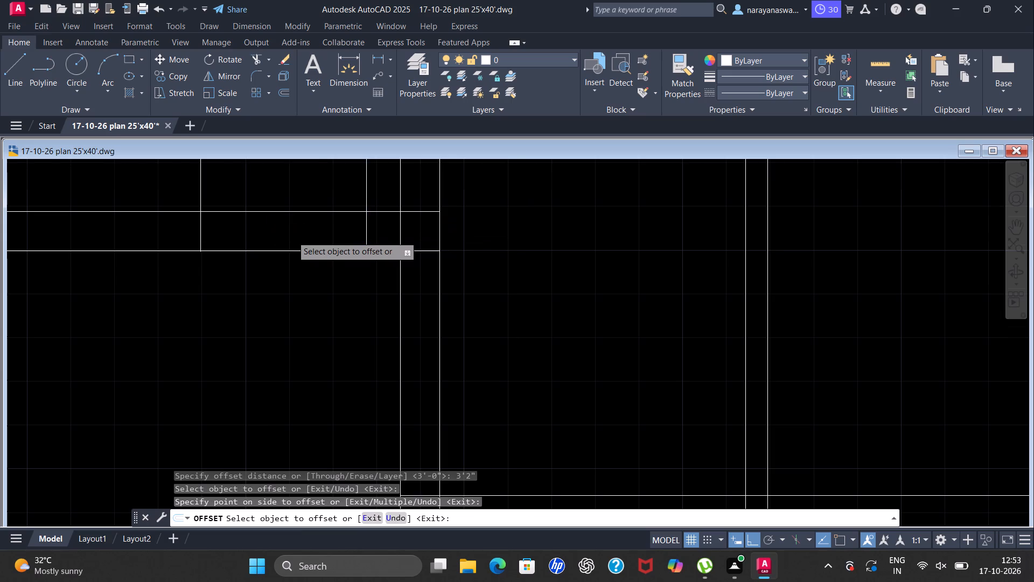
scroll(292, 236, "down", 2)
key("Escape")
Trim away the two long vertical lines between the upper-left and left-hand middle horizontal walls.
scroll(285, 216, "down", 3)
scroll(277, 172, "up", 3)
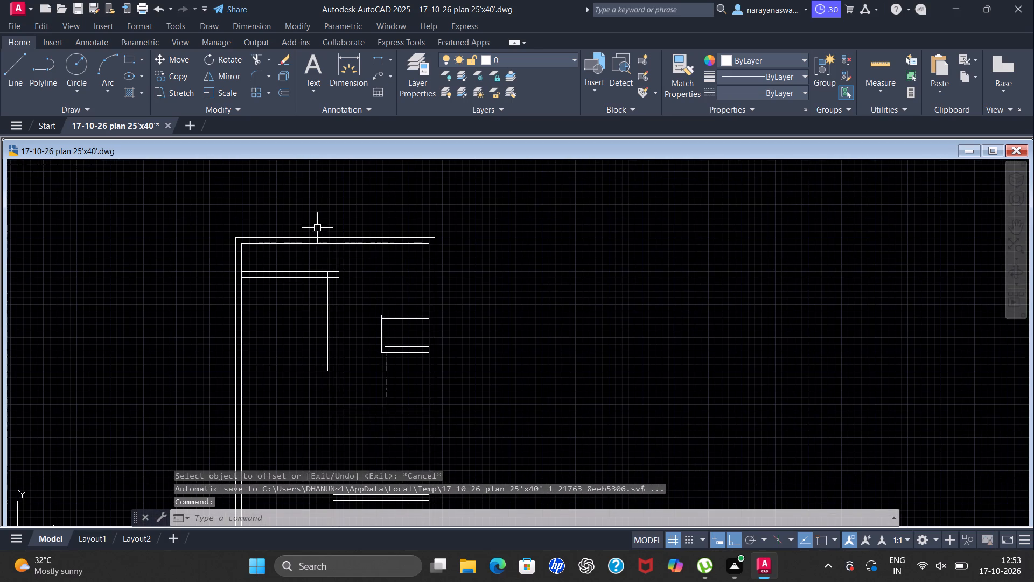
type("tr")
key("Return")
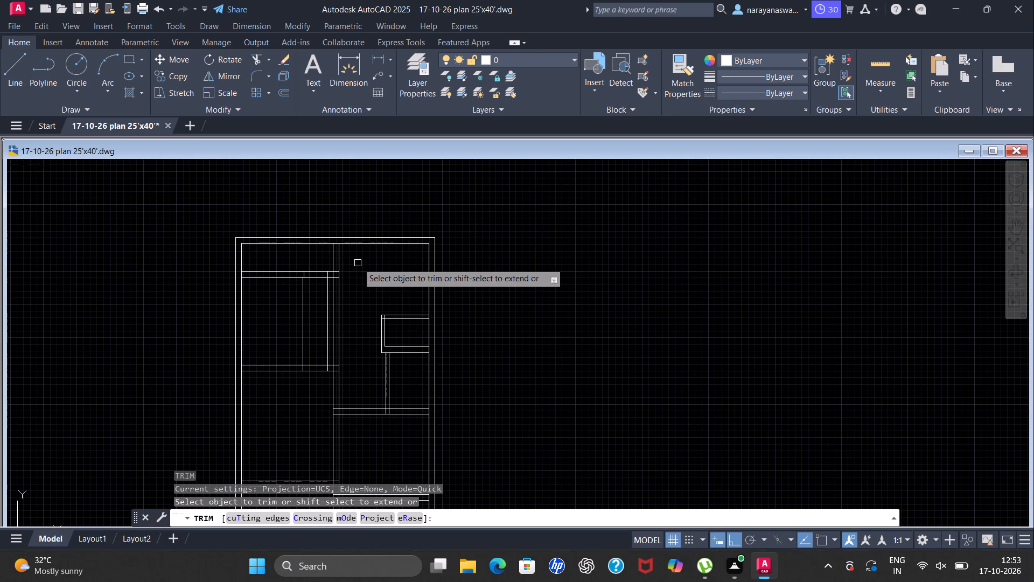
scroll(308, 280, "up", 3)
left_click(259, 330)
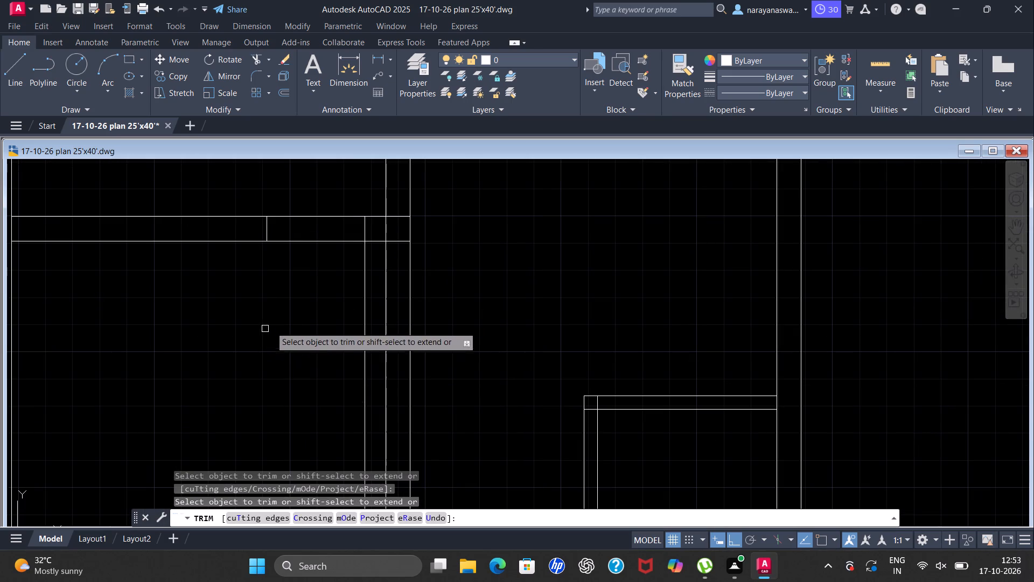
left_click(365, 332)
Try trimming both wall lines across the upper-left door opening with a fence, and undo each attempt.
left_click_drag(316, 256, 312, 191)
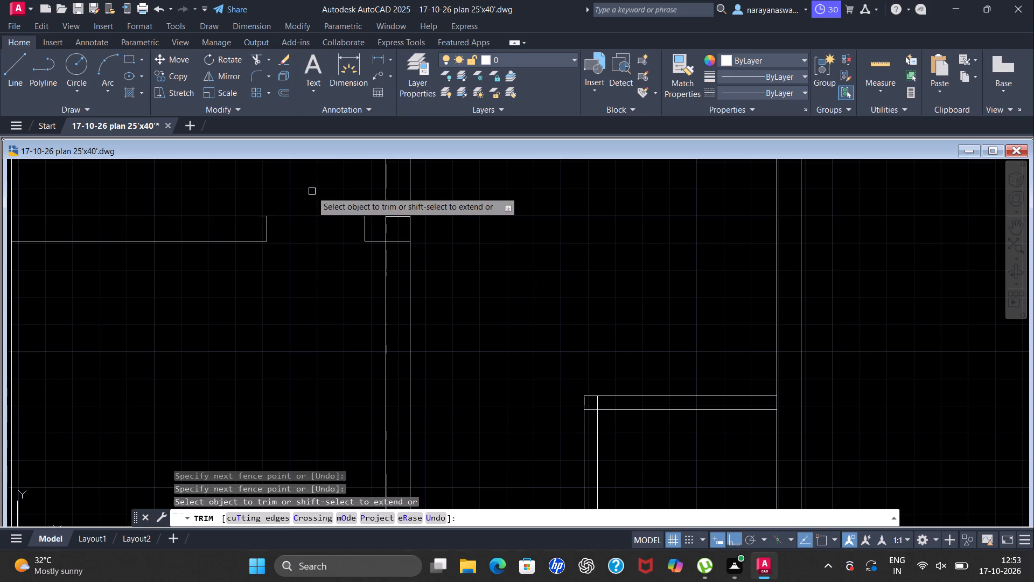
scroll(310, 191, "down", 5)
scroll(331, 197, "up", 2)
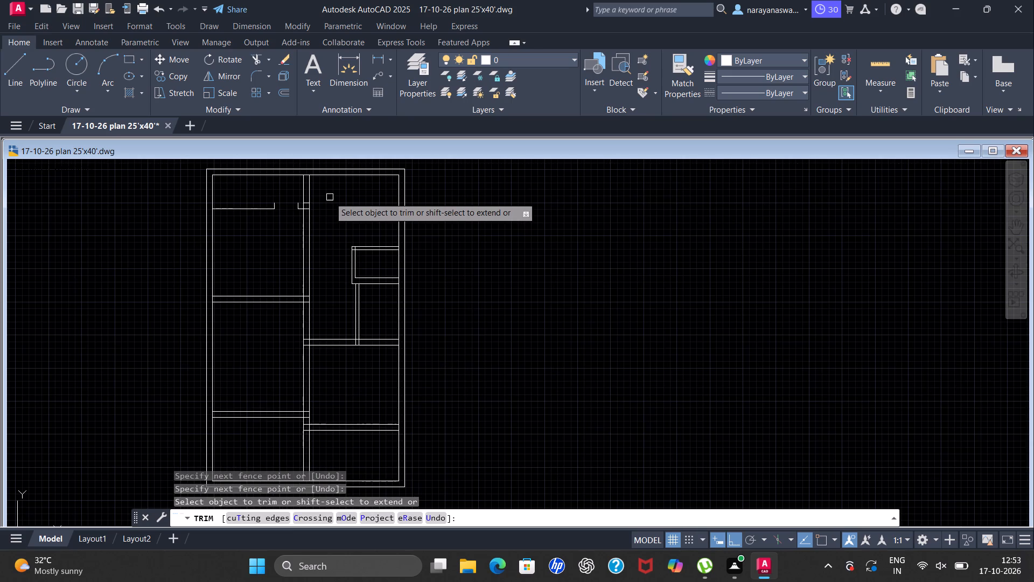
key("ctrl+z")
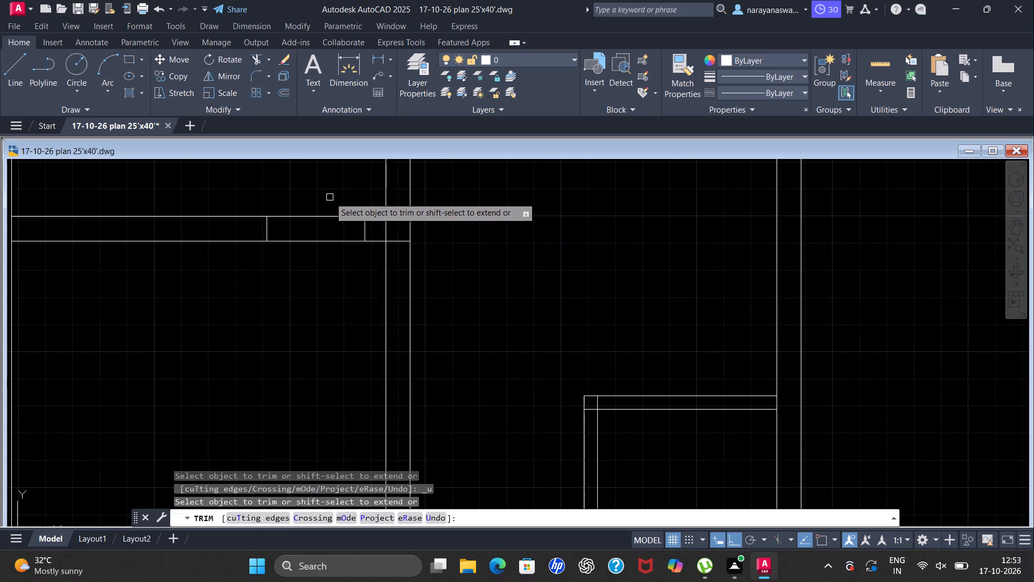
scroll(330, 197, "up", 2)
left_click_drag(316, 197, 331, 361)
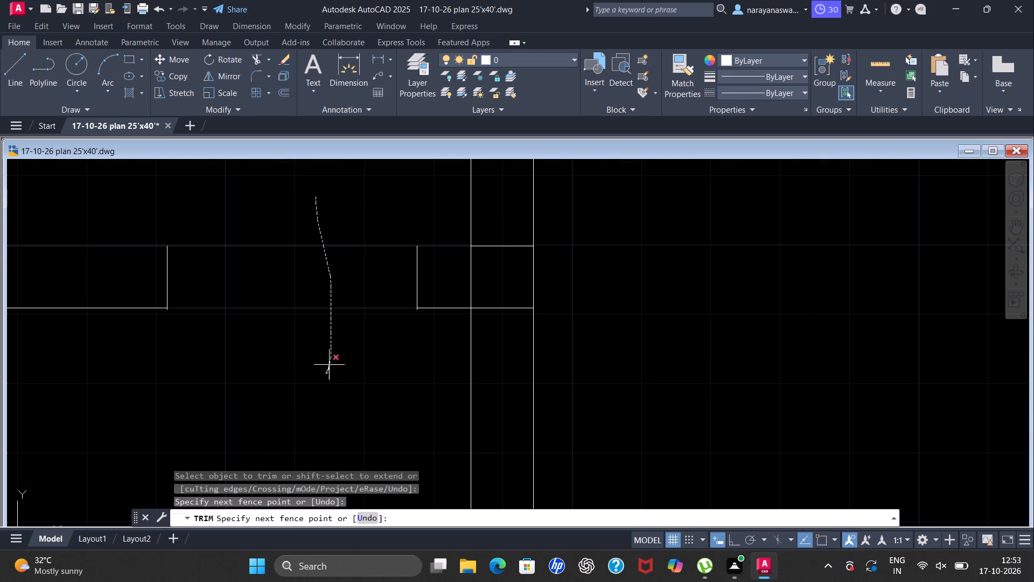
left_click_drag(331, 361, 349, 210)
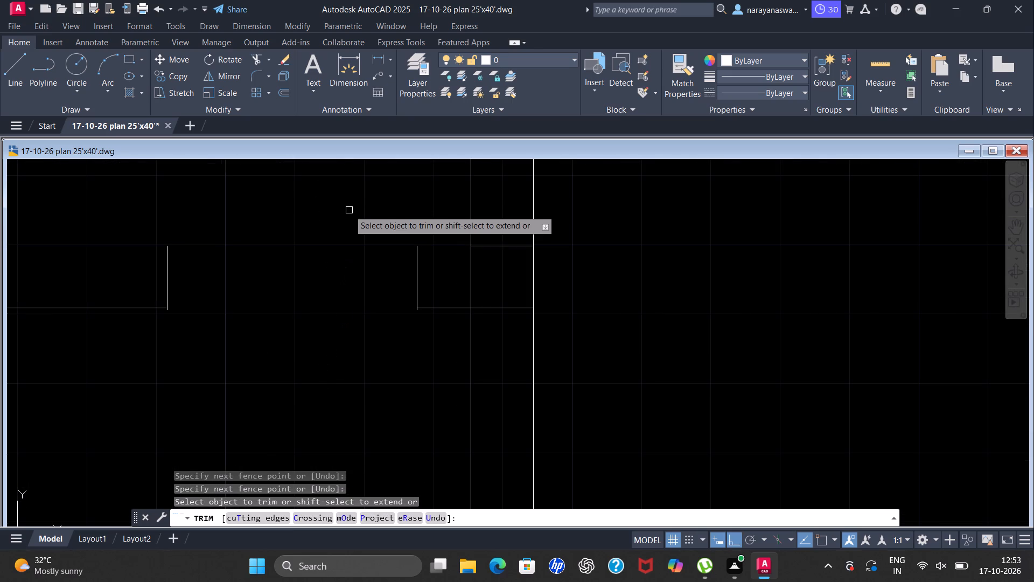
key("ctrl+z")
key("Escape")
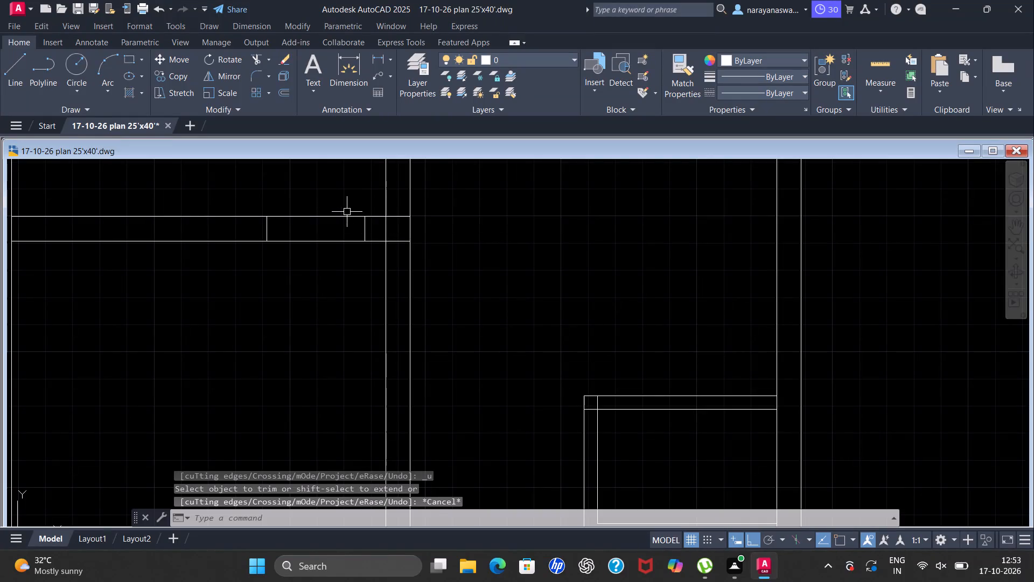
Extend both door jamb lines in the upper-left horizontal wall up to the wall's upper line.
scroll(295, 196, "up", 4)
scroll(24, 305, "up", 3)
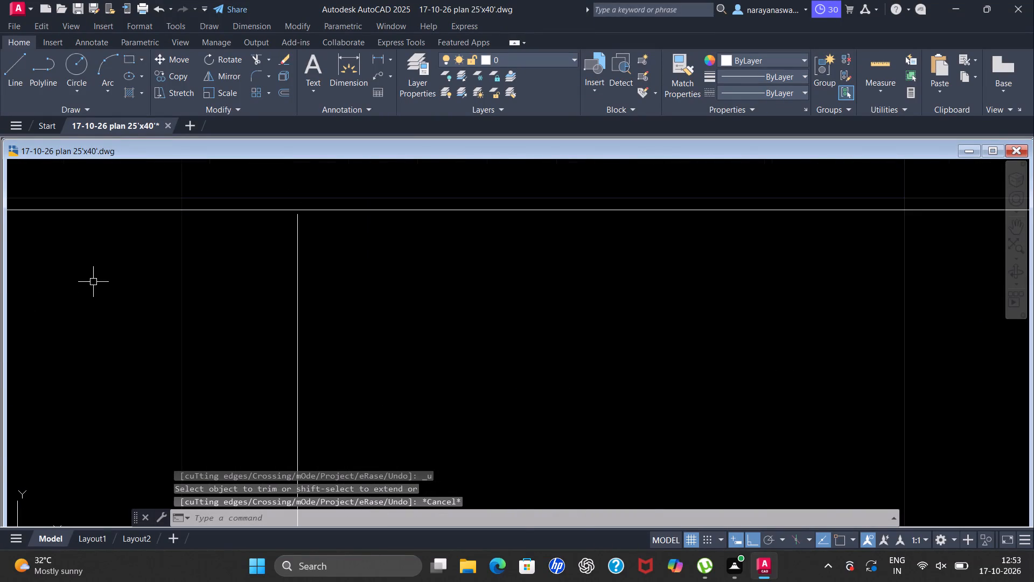
scroll(280, 213, "up", 2)
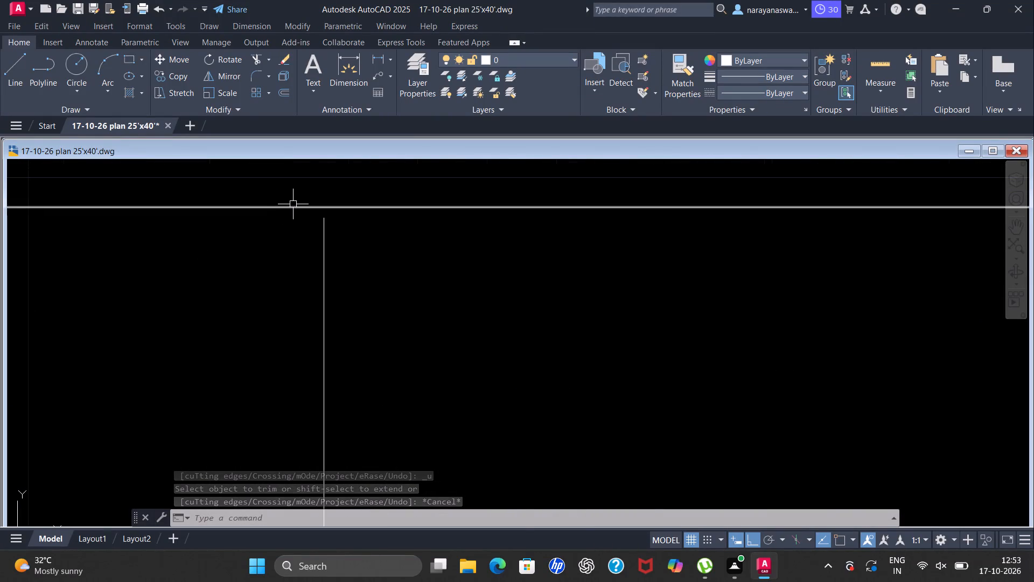
key("e")
key("x")
left_click(374, 232)
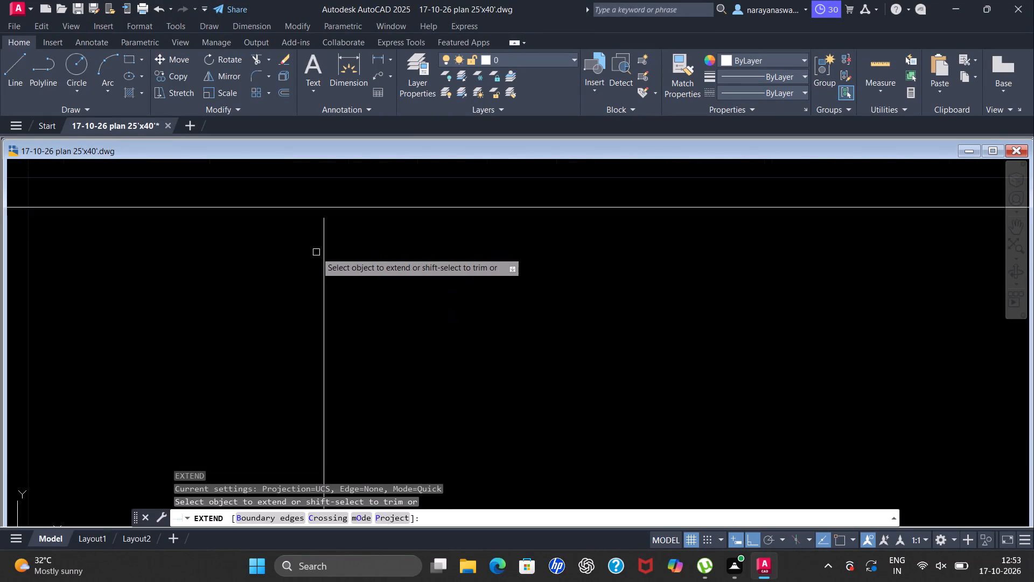
left_click(326, 249)
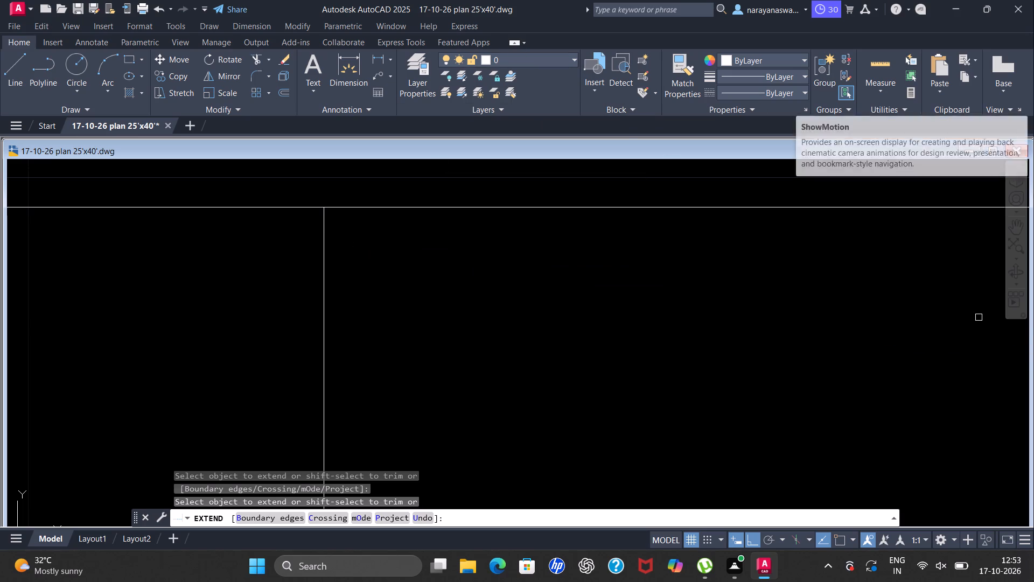
scroll(758, 258, "down", 2)
scroll(585, 278, "down", 6)
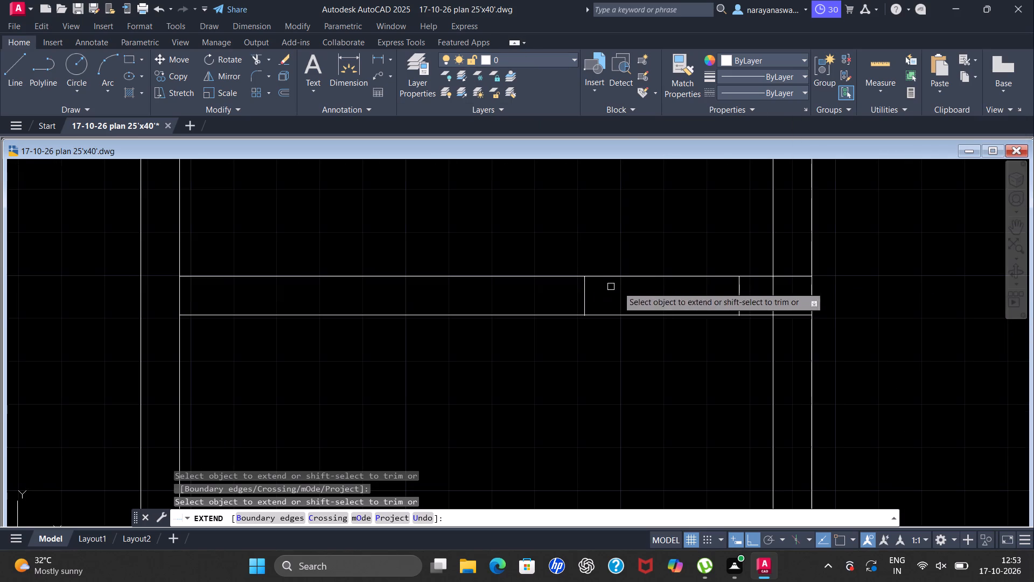
scroll(743, 280, "up", 8)
scroll(768, 248, "down", 2)
scroll(773, 212, "up", 3)
left_click(785, 240)
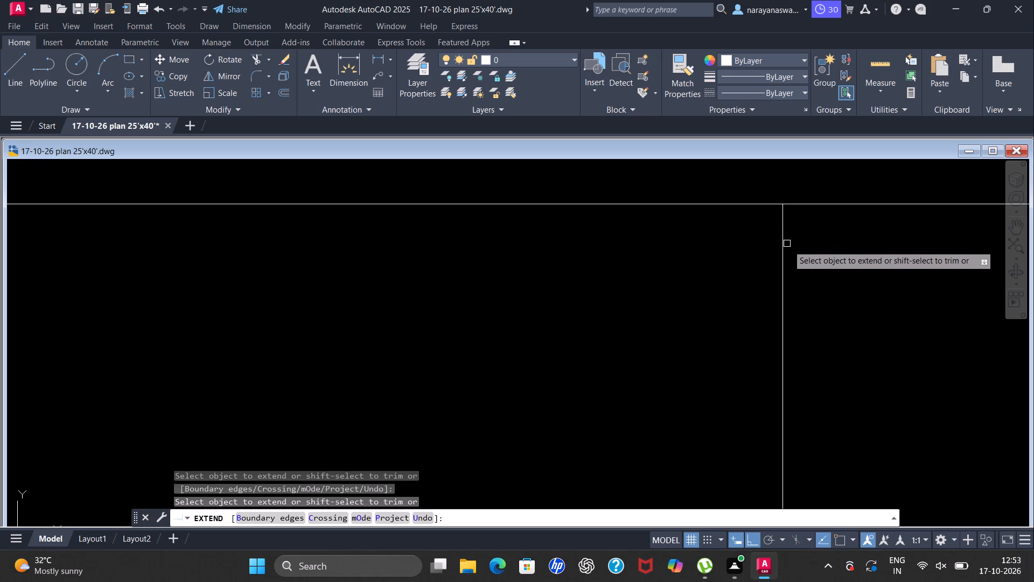
key("Escape")
Trim both wall lines between the two jambs in the upper-left horizontal wall to open the doorway.
scroll(661, 202, "down", 3)
scroll(610, 301, "down", 4)
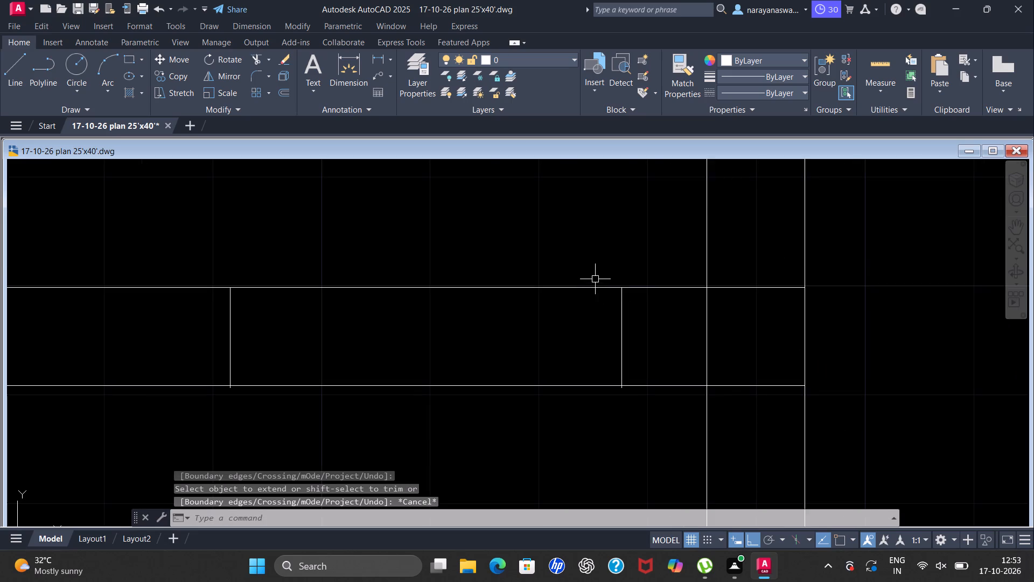
scroll(592, 278, "down", 1)
key("t")
key("r")
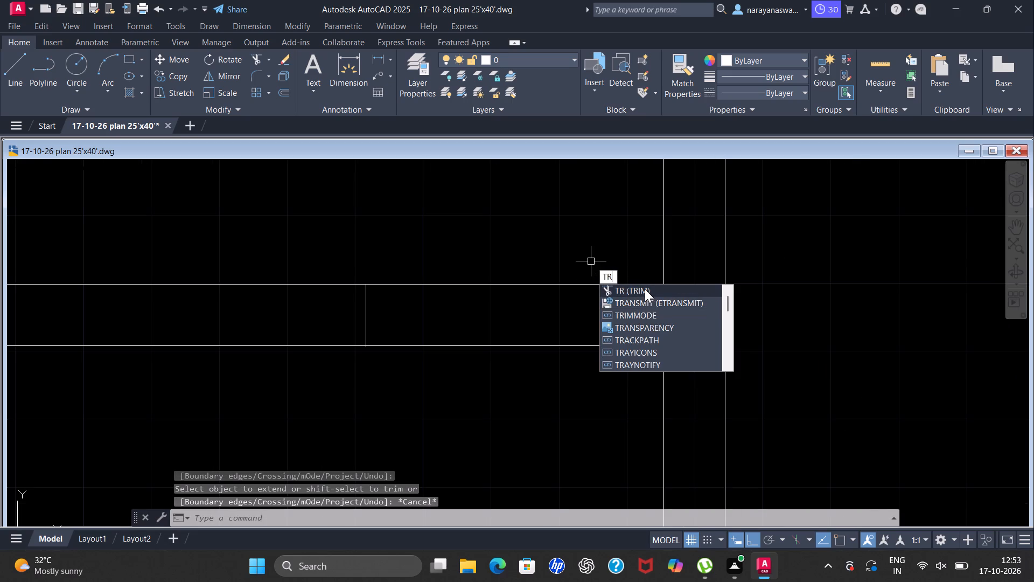
left_click(645, 289)
left_click_drag(520, 247, 526, 407)
scroll(562, 67, "down", 3)
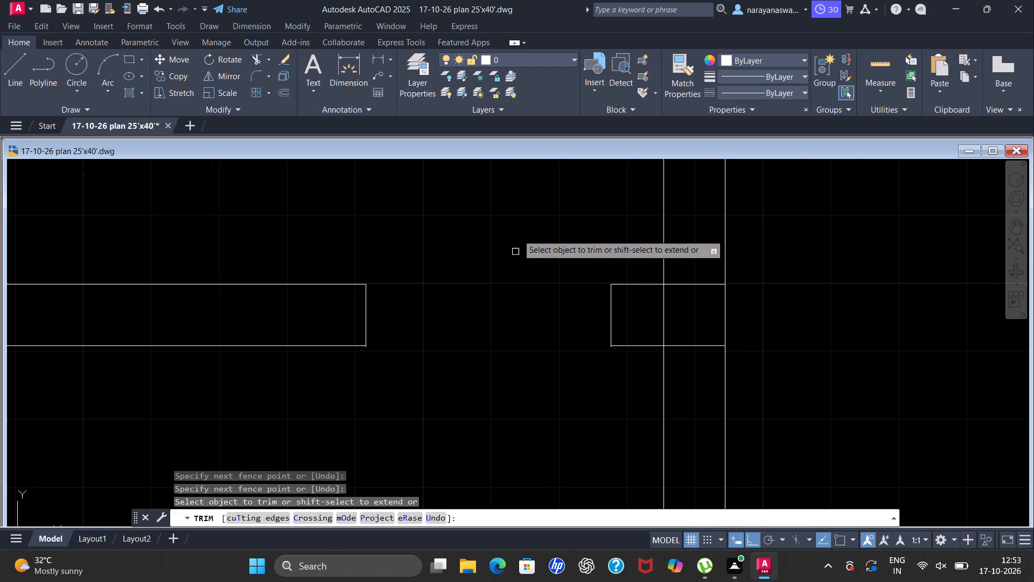
scroll(520, 214, "down", 5)
scroll(502, 371, "up", 2)
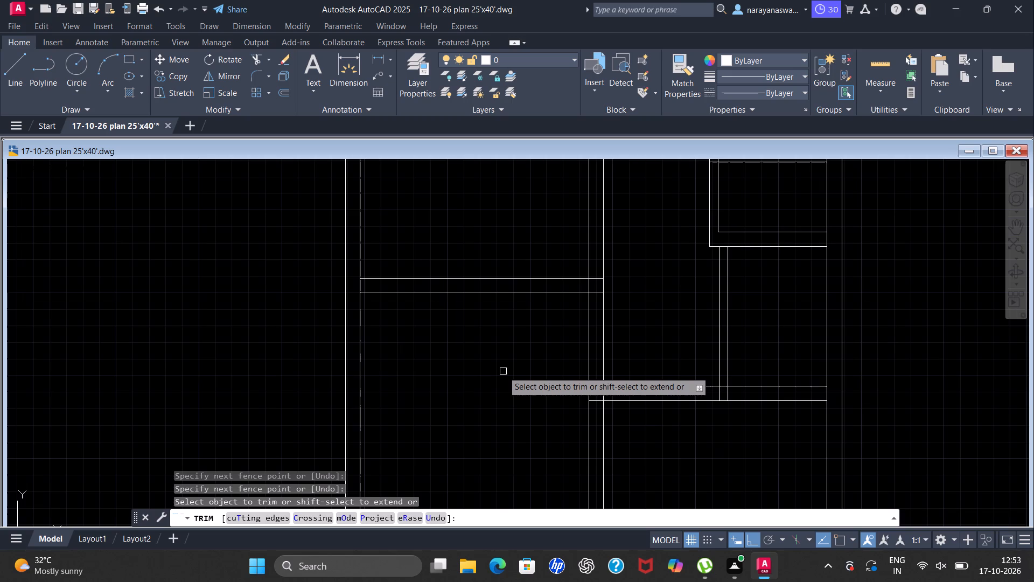
key("Escape")
scroll(529, 347, "down", 3)
scroll(518, 258, "up", 2)
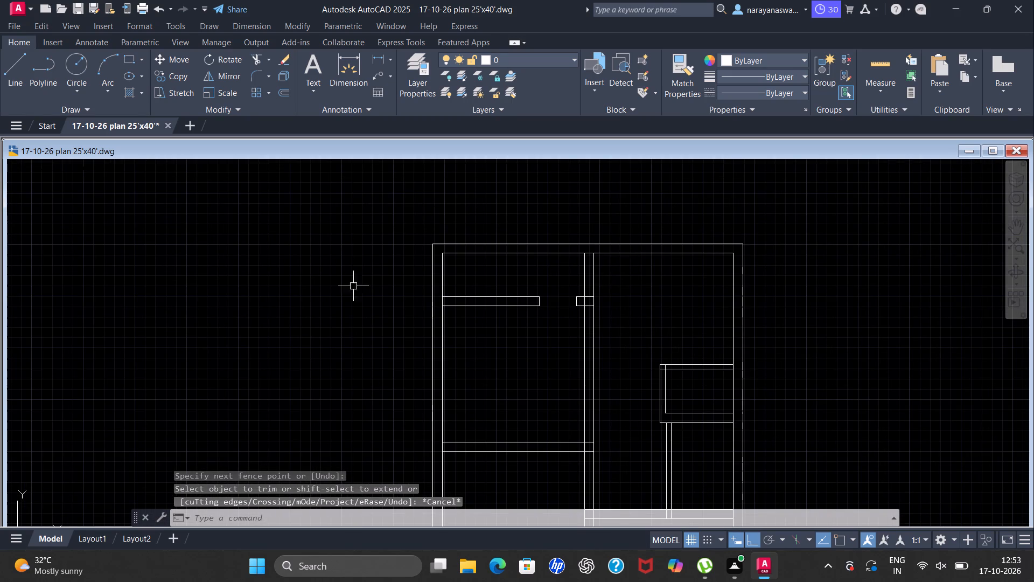
Draw a vertical line about 11'-10" long from the upper-left doorway's right jamb down to the lower line of the left-hand middle wall.
left_click(12, 68)
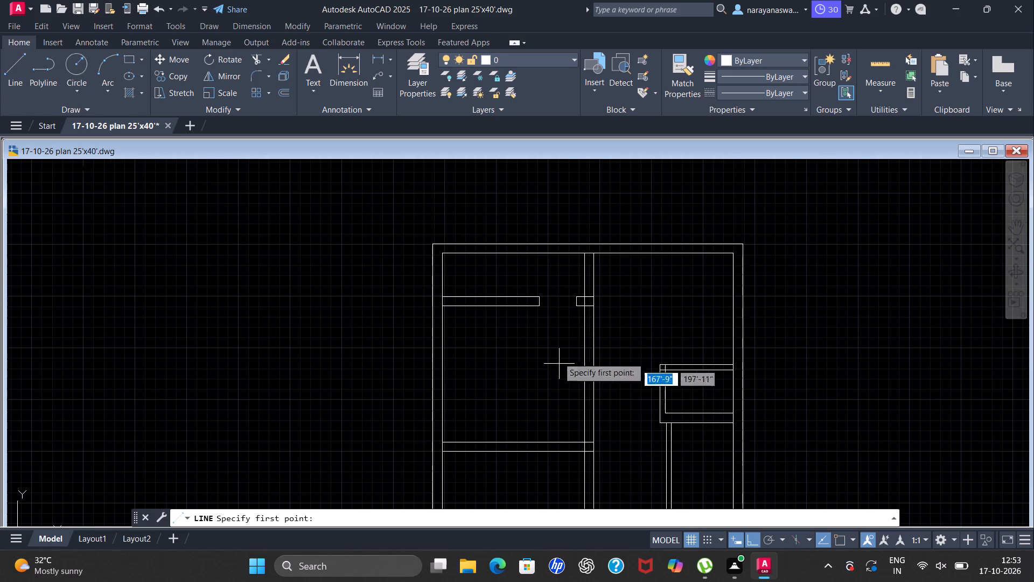
scroll(591, 268, "down", 1)
scroll(582, 364, "up", 2)
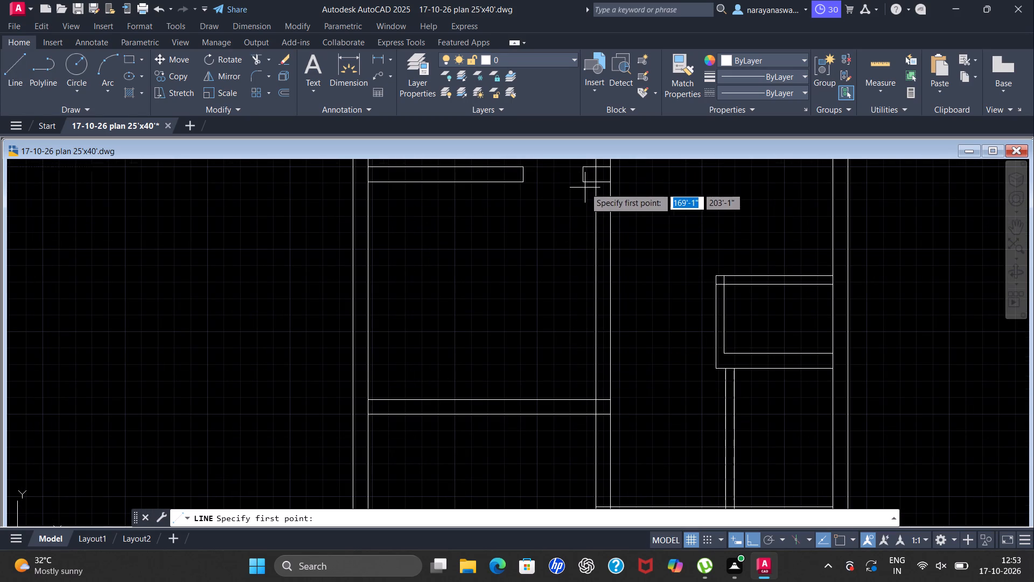
scroll(582, 181, "up", 2)
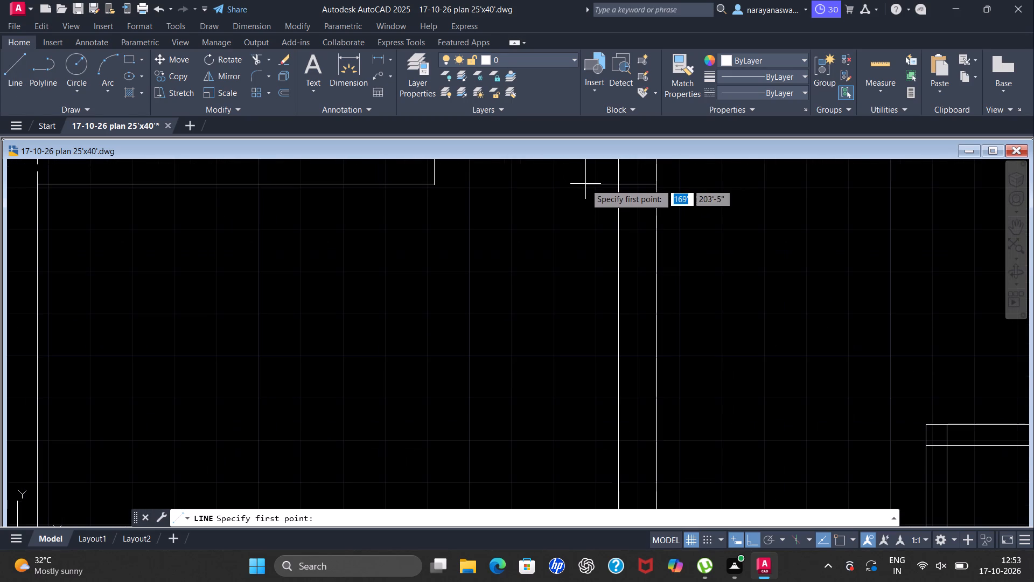
left_click_drag(585, 184, 585, 203)
scroll(585, 335, "down", 3)
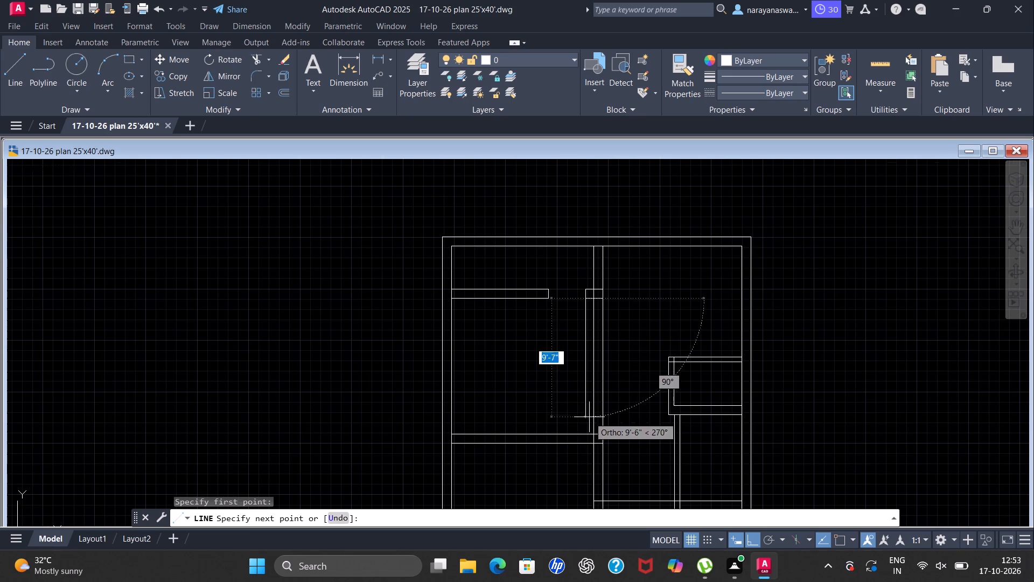
scroll(587, 446, "up", 2)
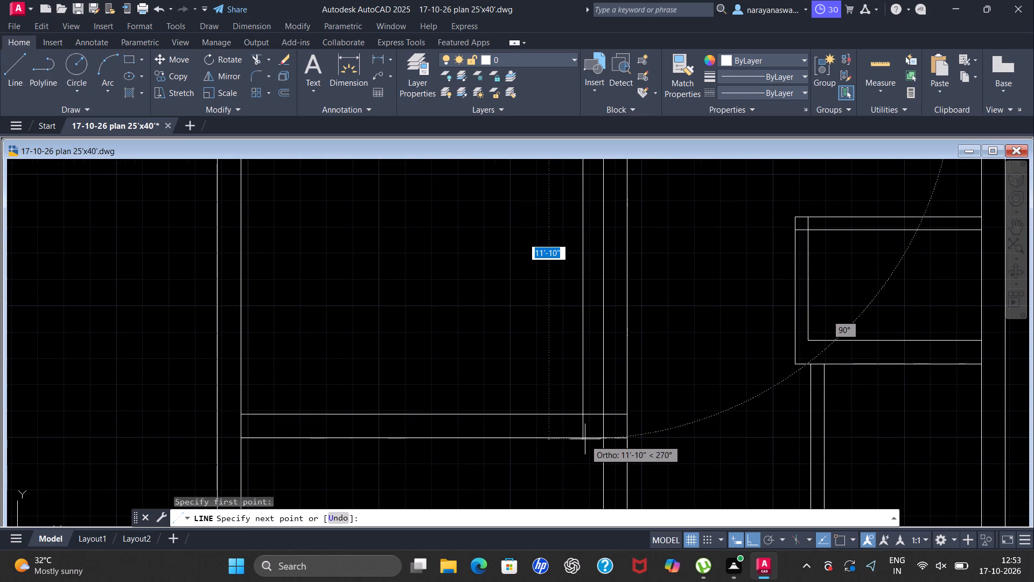
left_click(583, 438)
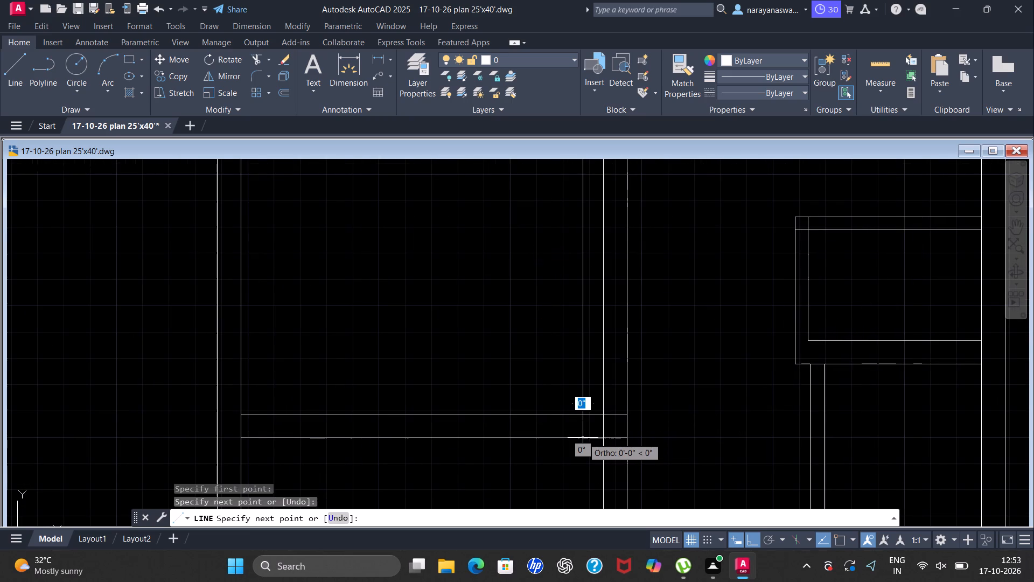
key("Escape")
scroll(577, 435, "down", 1)
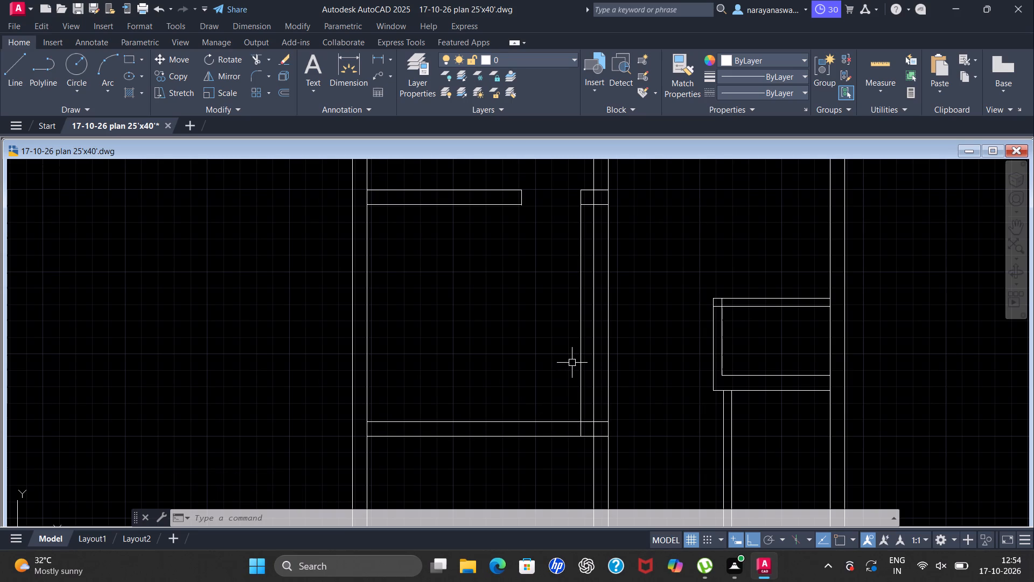
Offset the new vertical line 3'2" to the left to mark the other jamb of the middle wall's doorway.
key("o")
left_click(621, 389)
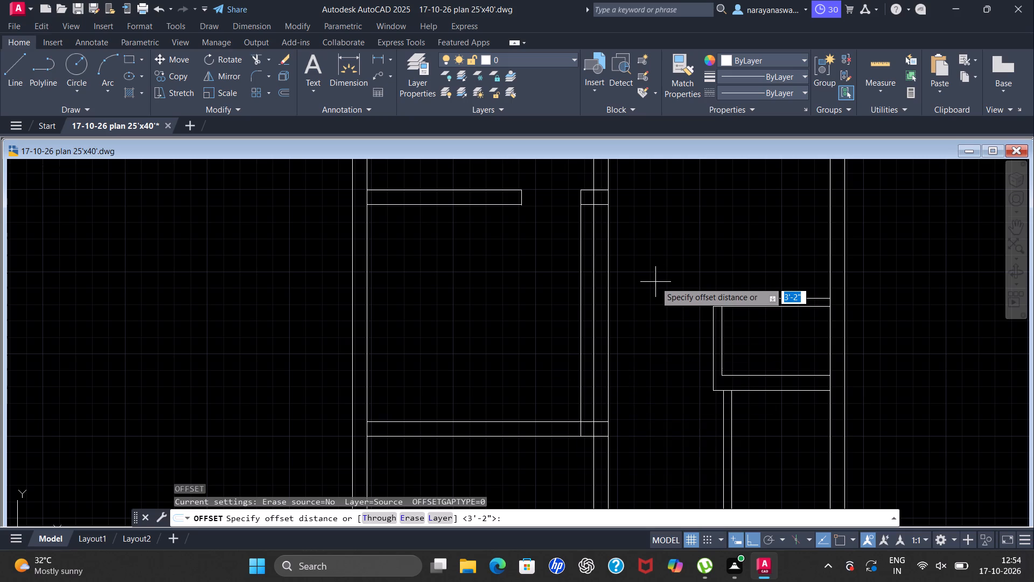
type("3'")
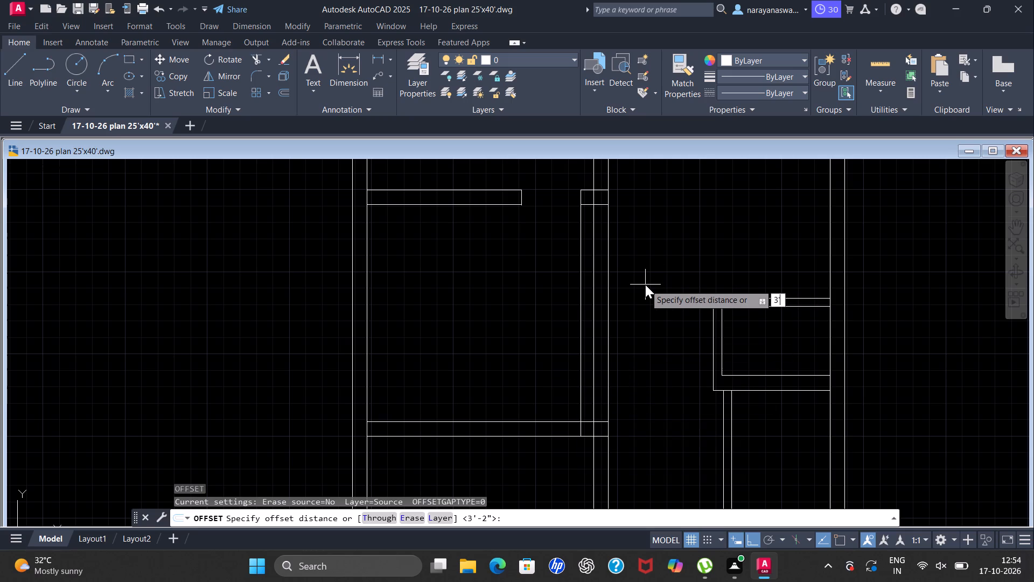
key("2")
key("shift+quotedbl")
key("Return")
left_click(579, 299)
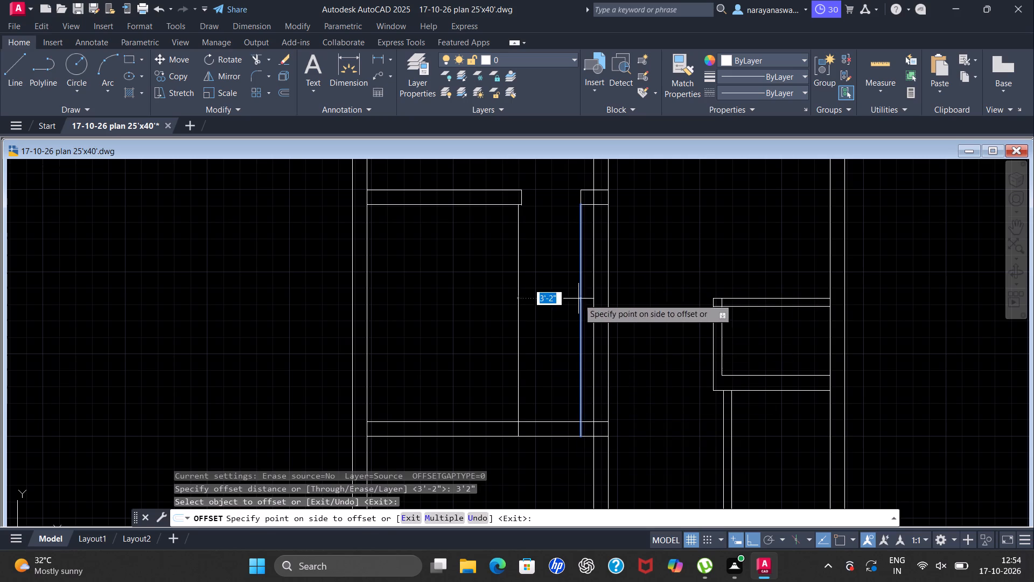
left_click(472, 289)
key("Escape")
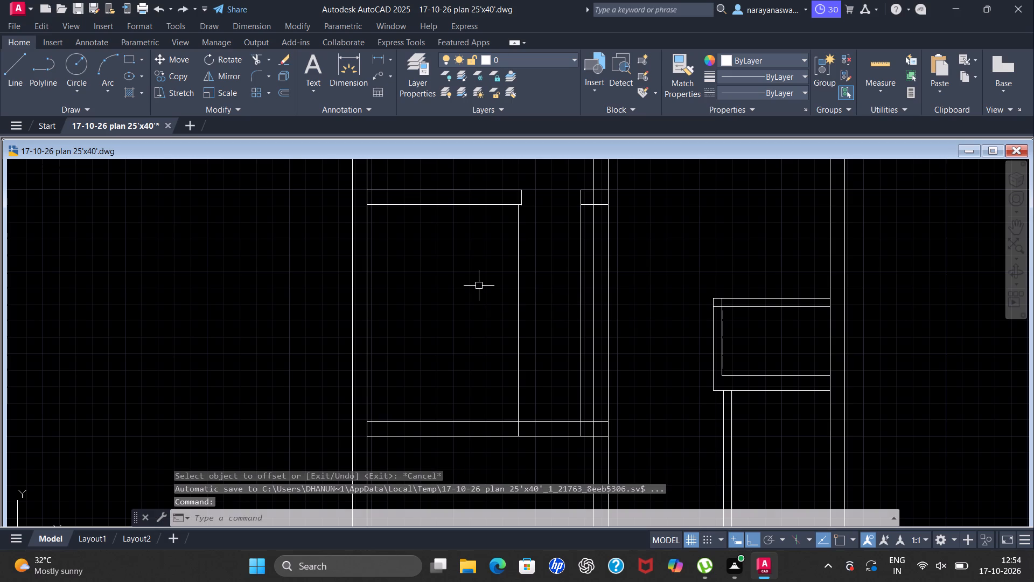
Trim away the two long vertical lines between the upper-left and left-hand middle horizontal walls.
type("tr")
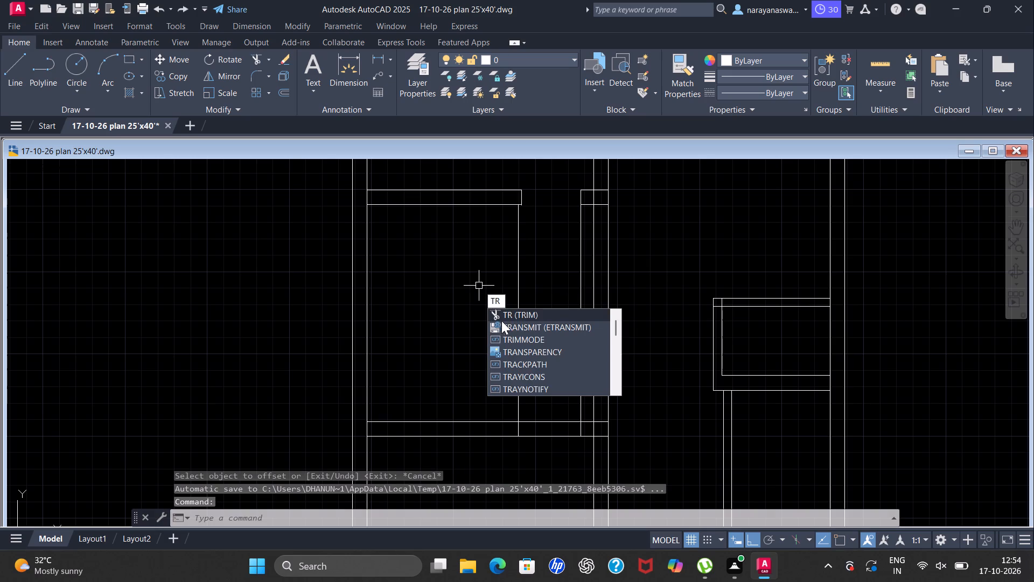
left_click(523, 309)
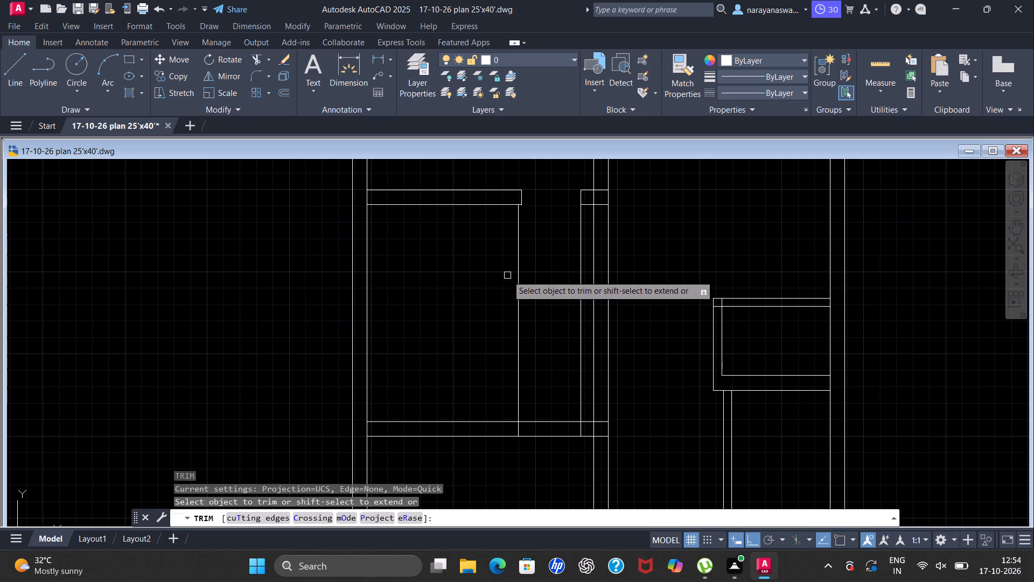
left_click_drag(502, 296, 525, 296)
left_click(526, 297)
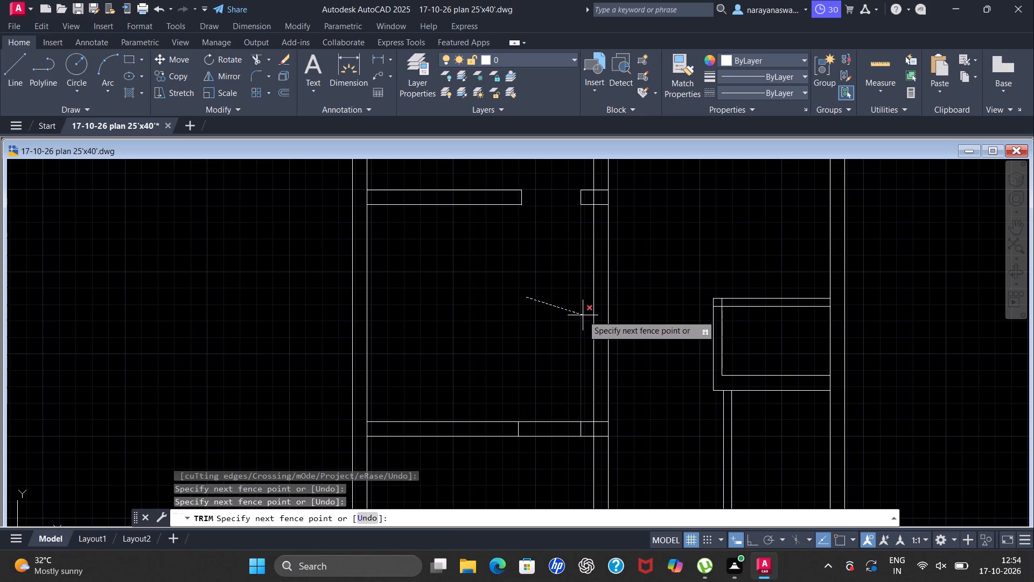
left_click(583, 315)
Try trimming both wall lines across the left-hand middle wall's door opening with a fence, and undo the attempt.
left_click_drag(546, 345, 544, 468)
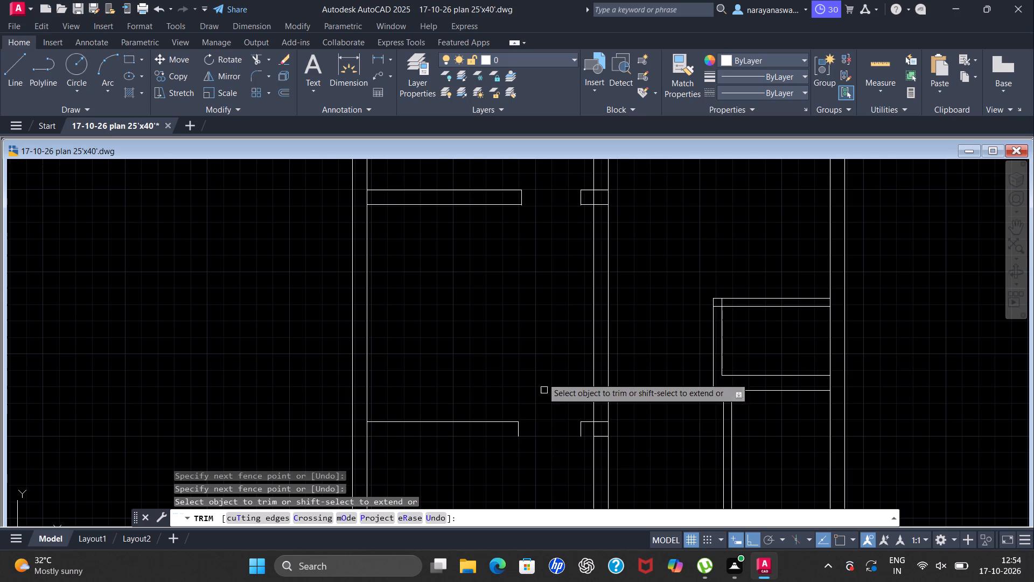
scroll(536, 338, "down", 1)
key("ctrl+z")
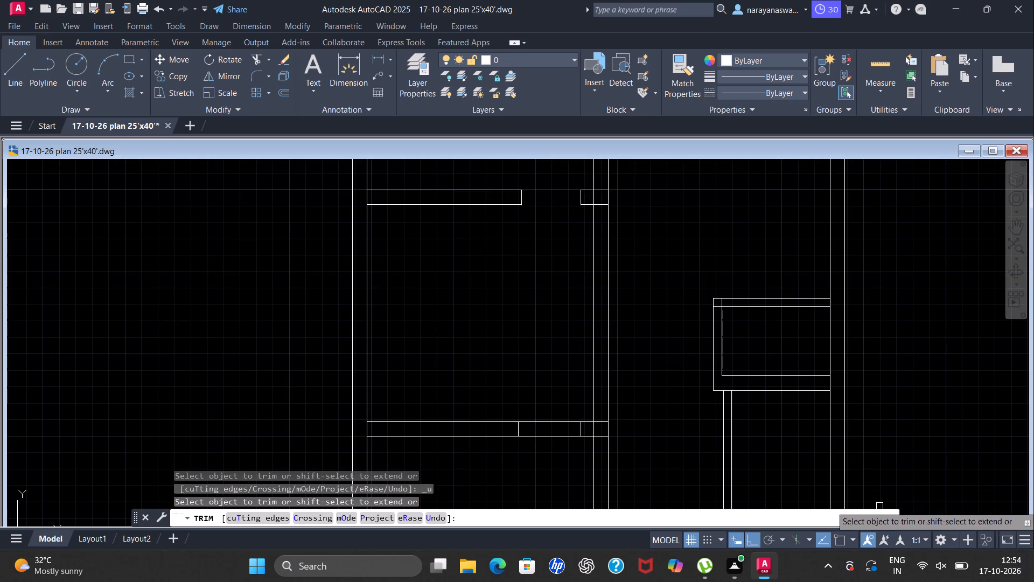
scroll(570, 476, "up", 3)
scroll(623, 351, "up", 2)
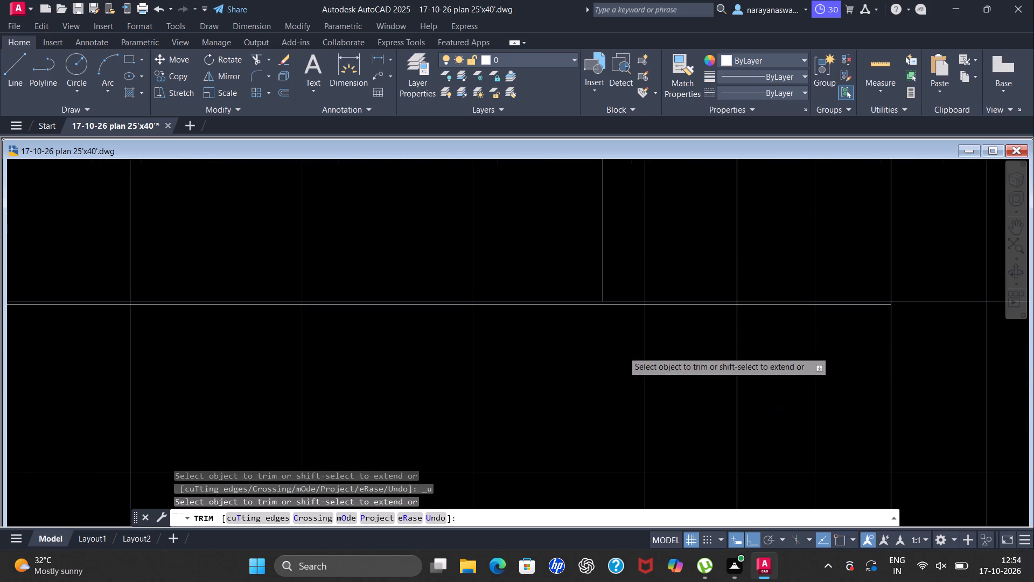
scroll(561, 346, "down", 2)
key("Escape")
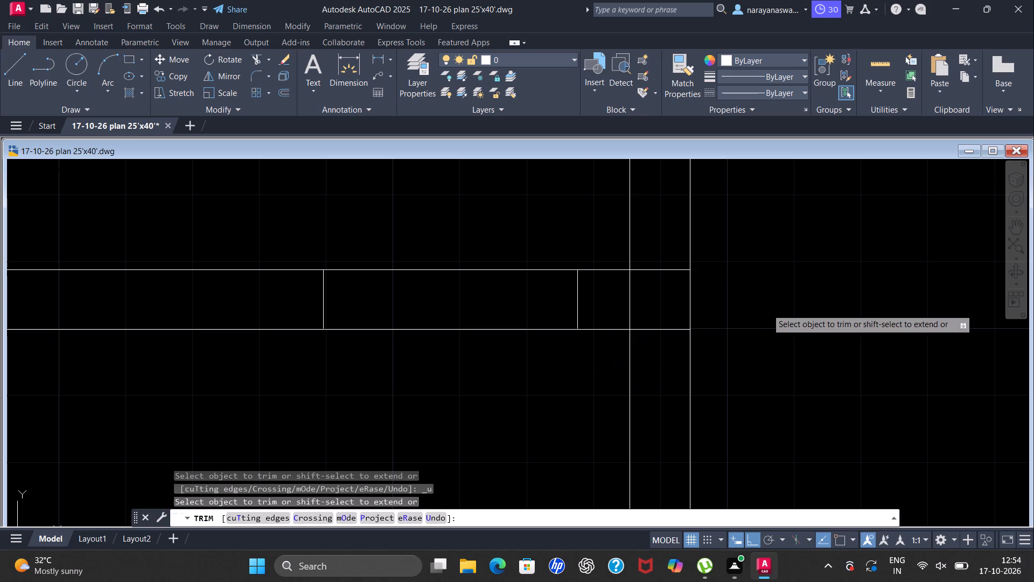
Extend both door jamb lines in the left-hand middle horizontal wall down to the wall's lower line.
type("ex")
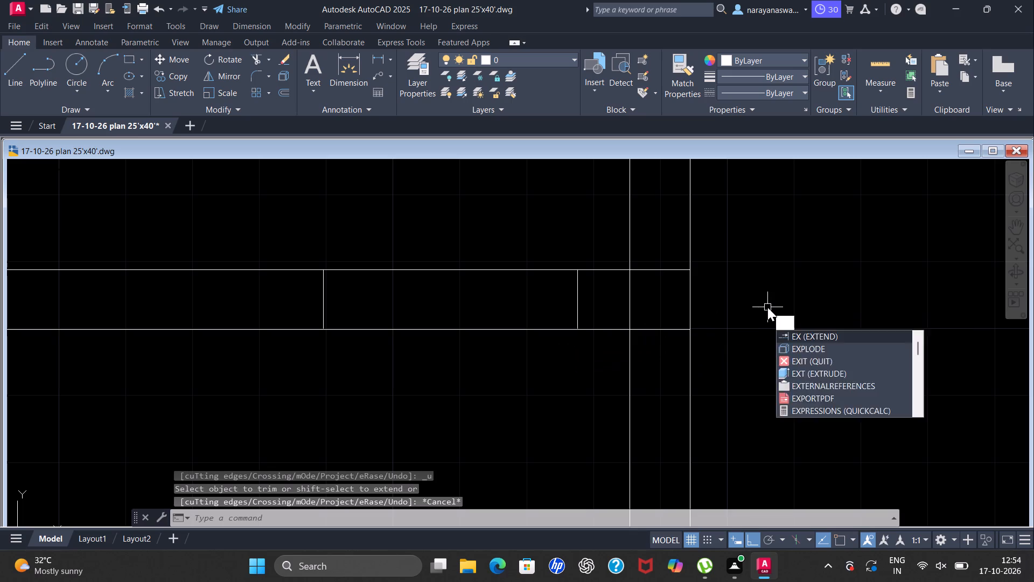
key("Return")
scroll(579, 329, "up", 3)
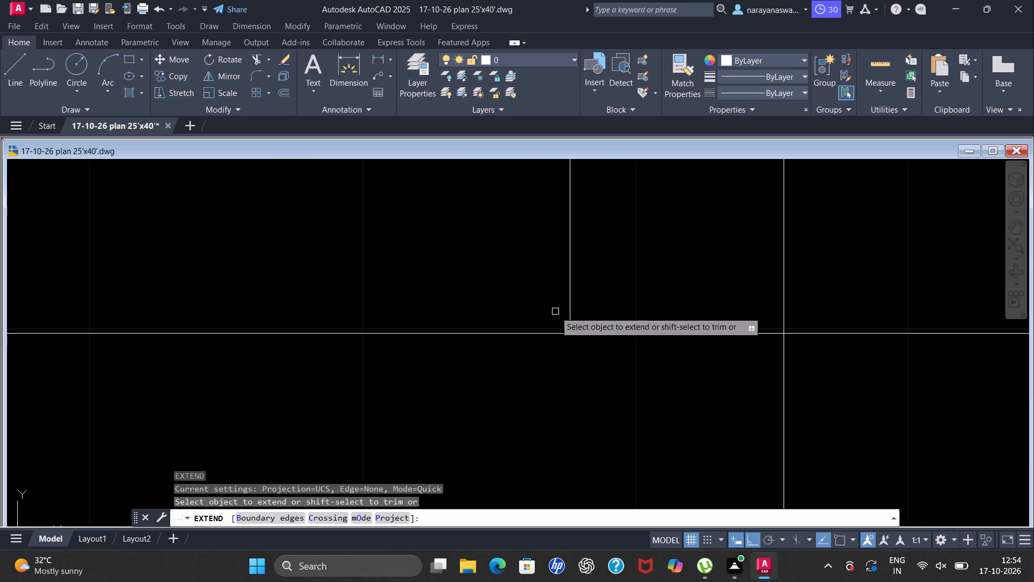
left_click(572, 300)
scroll(526, 332, "down", 2)
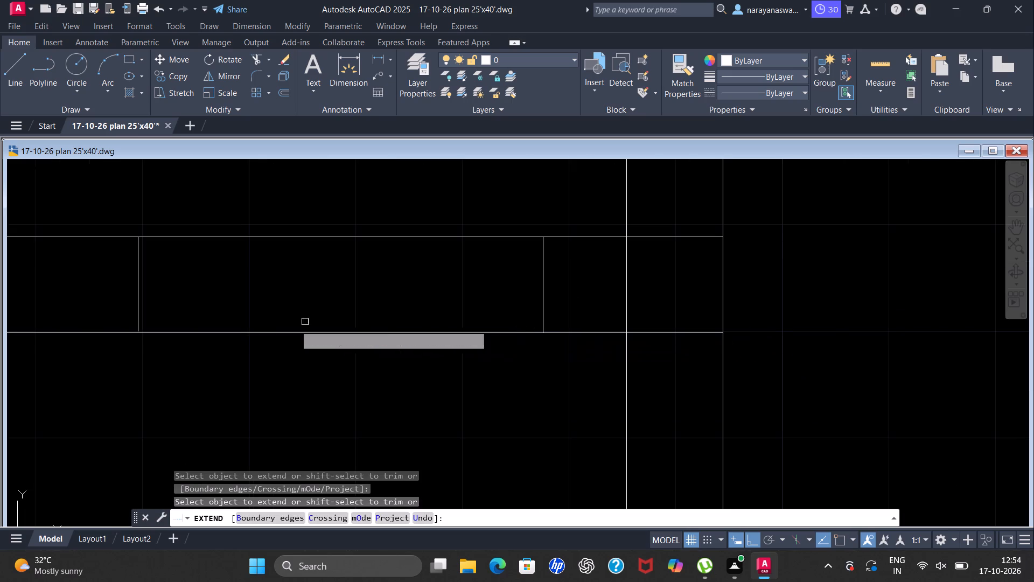
scroll(108, 307, "up", 3)
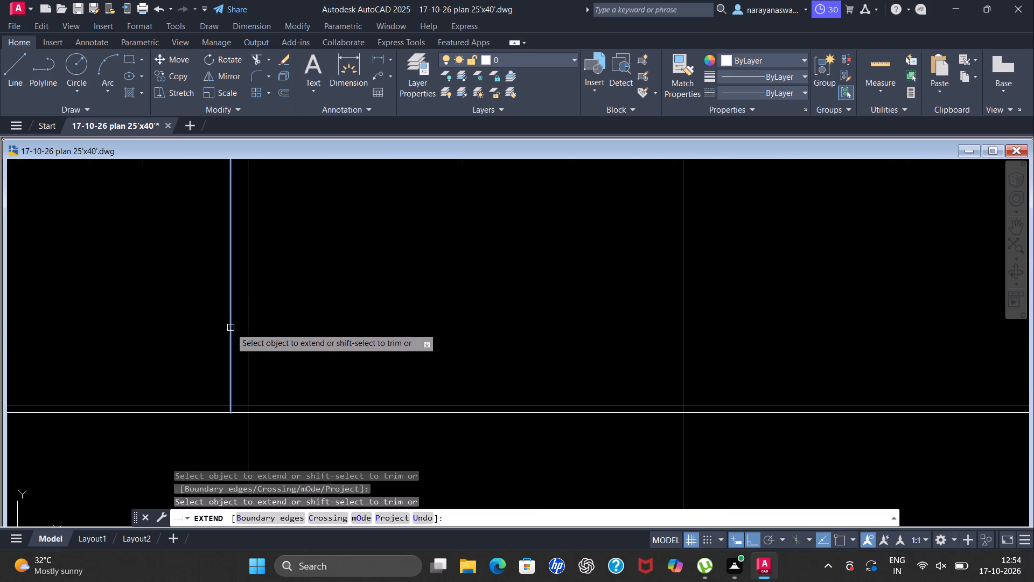
left_click(232, 328)
key("Escape")
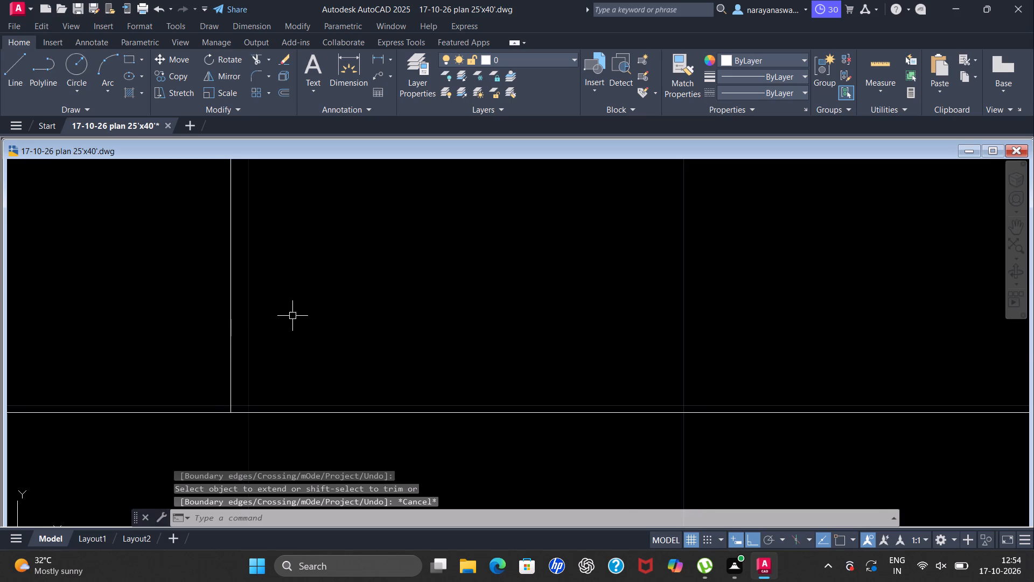
Trim both wall lines between the two jambs in the left-hand middle horizontal wall to open the doorway.
scroll(311, 315, "down", 4)
scroll(367, 322, "down", 2)
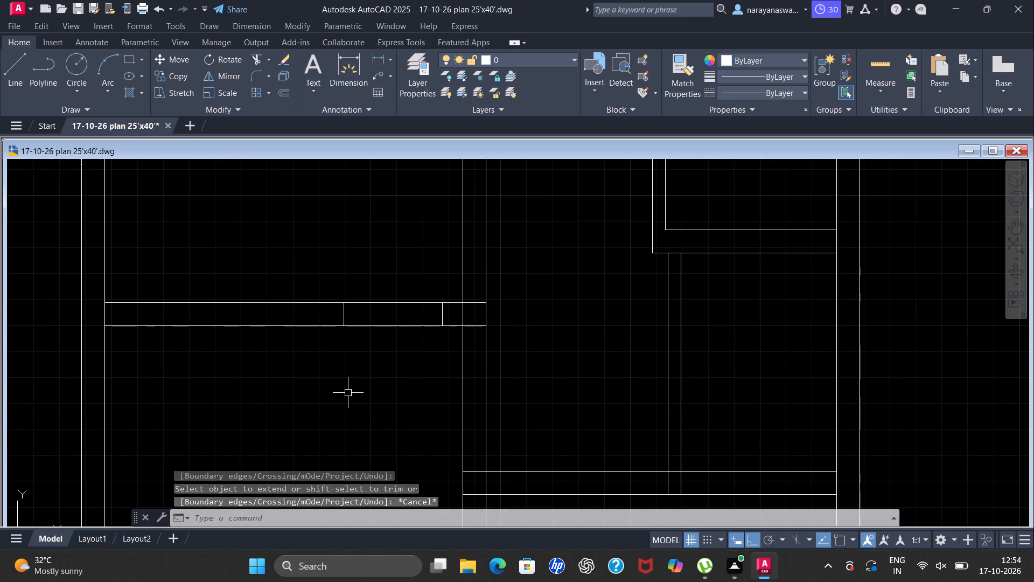
scroll(348, 393, "up", 2)
scroll(359, 376, "down", 2)
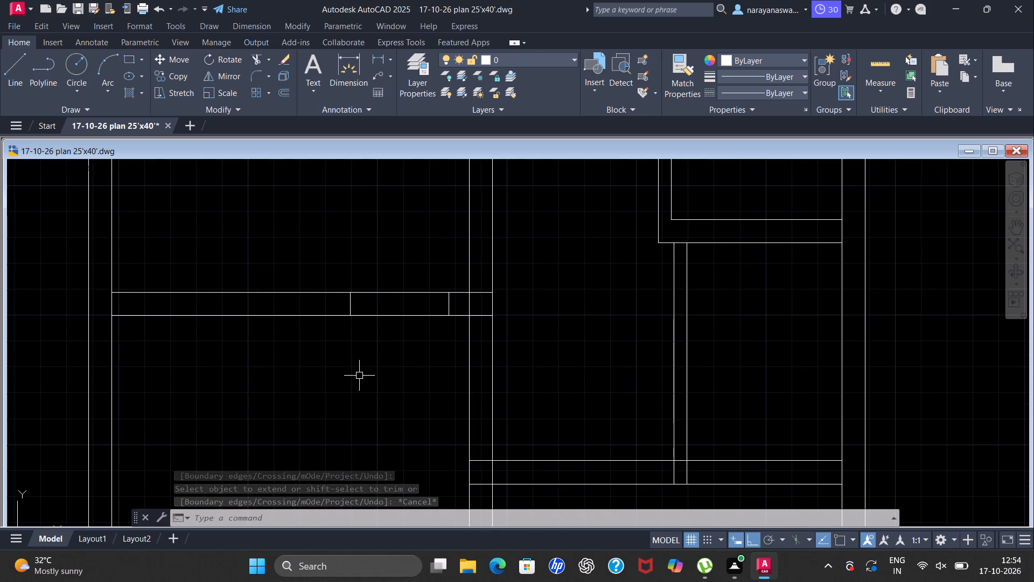
type("tr")
key("Return")
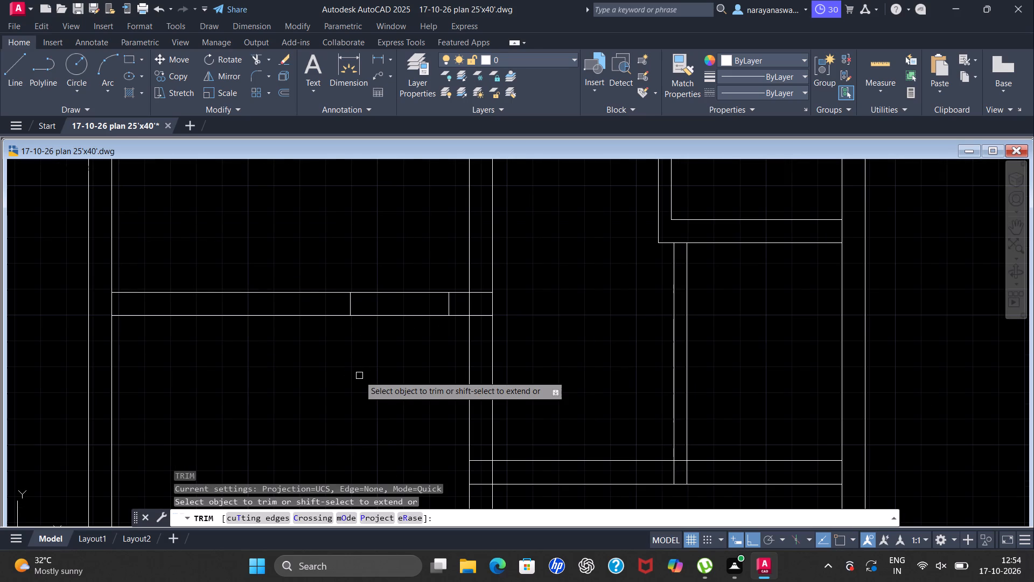
left_click_drag(385, 270, 397, 341)
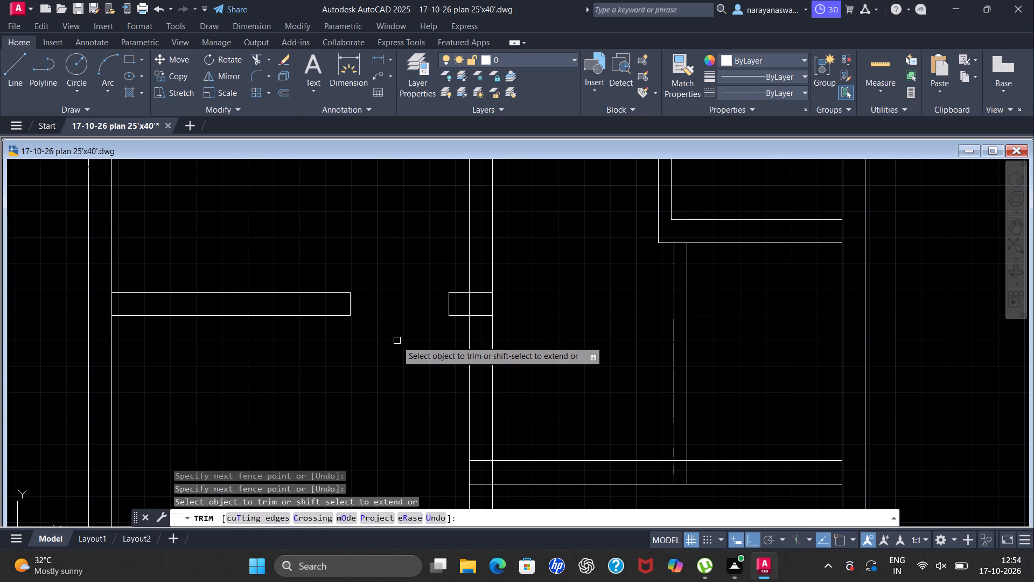
key("Escape")
Shift the left jamb line of the left-hand middle wall's doorway slightly to the left, widening the opening.
scroll(397, 341, "down", 2)
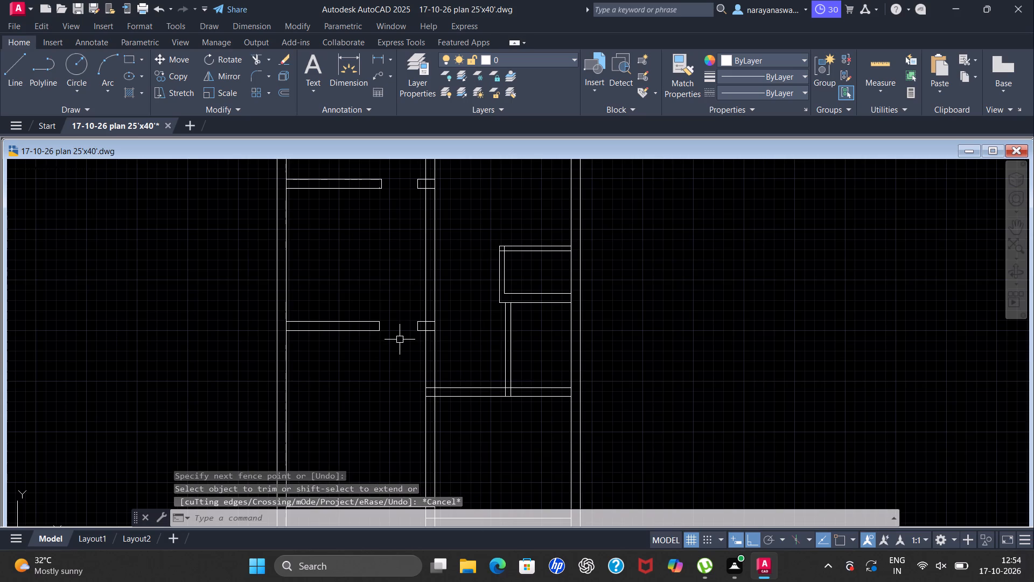
scroll(400, 339, "down", 1)
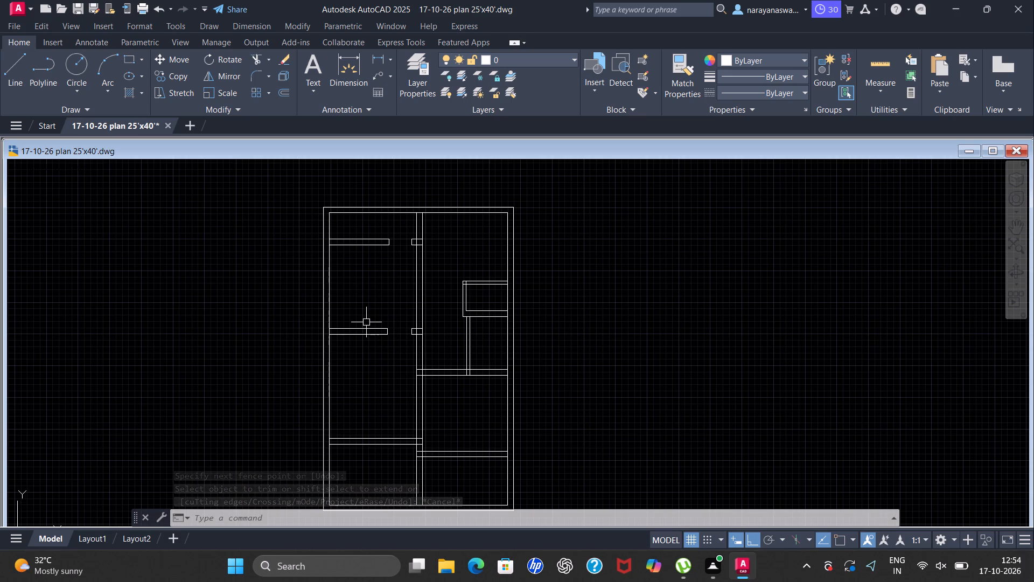
scroll(375, 252, "up", 3)
scroll(393, 255, "down", 2)
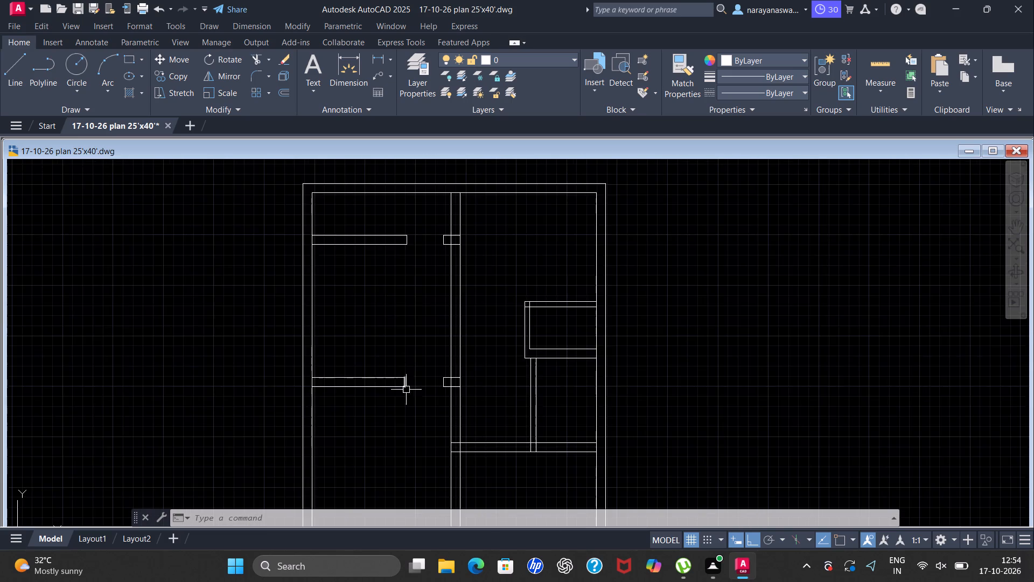
scroll(407, 391, "up", 1)
scroll(415, 363, "down", 2)
scroll(404, 370, "up", 4)
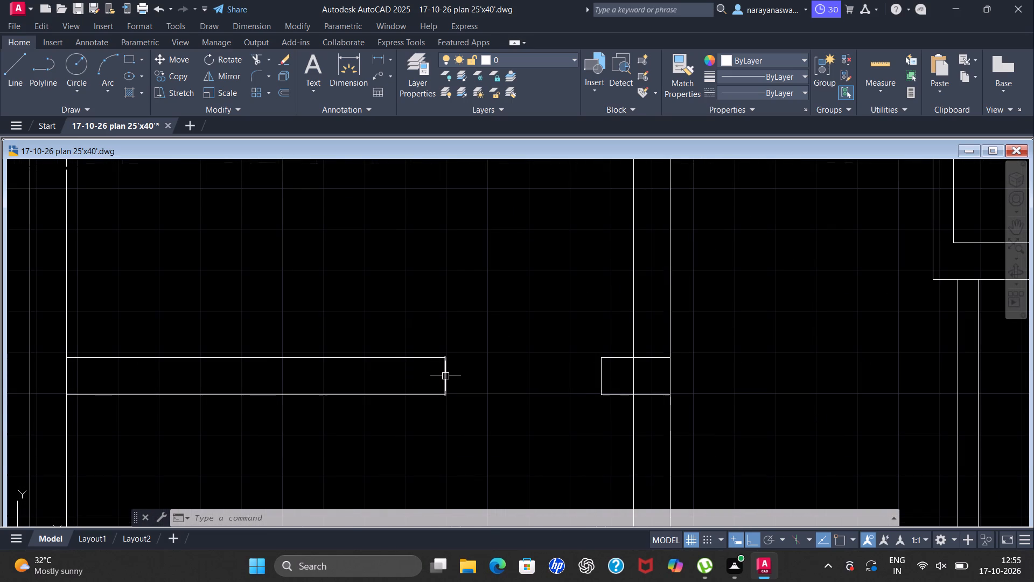
left_click(445, 376)
scroll(444, 378, "up", 3)
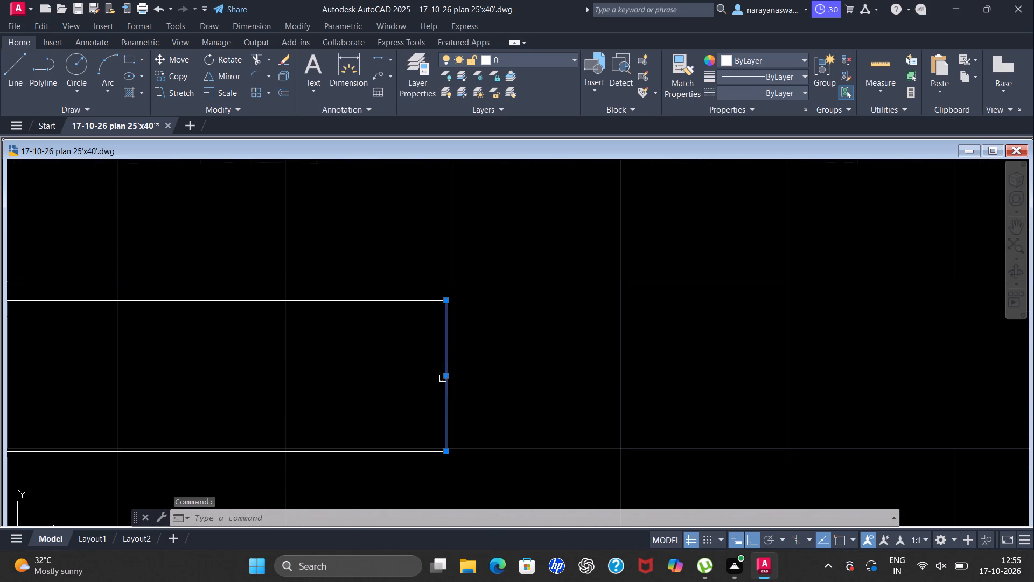
left_click(444, 378)
left_click(424, 380)
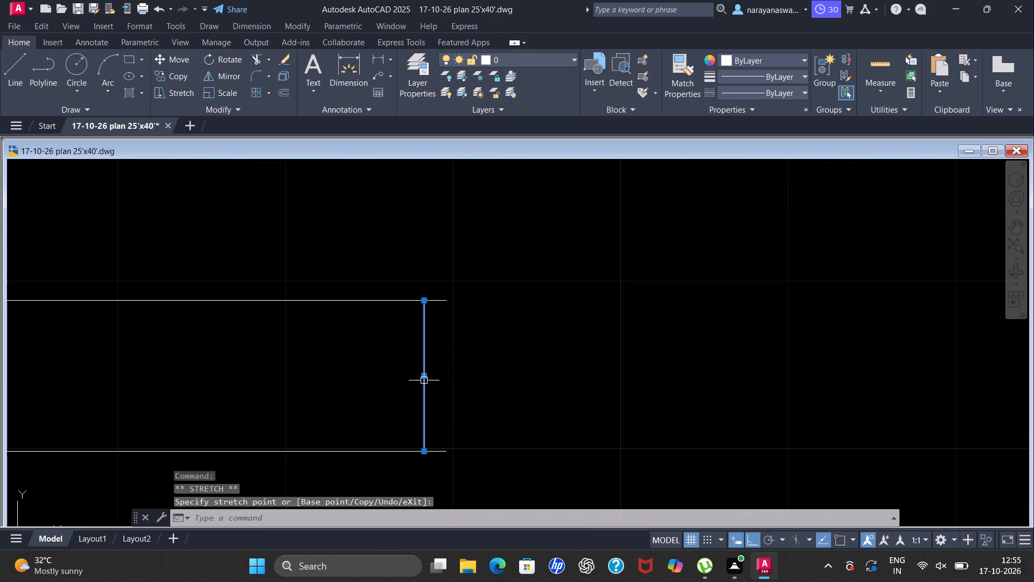
Trim the upper and lower wall line ends overhanging the left jamb of the left-hand middle wall's doorway.
key("Escape")
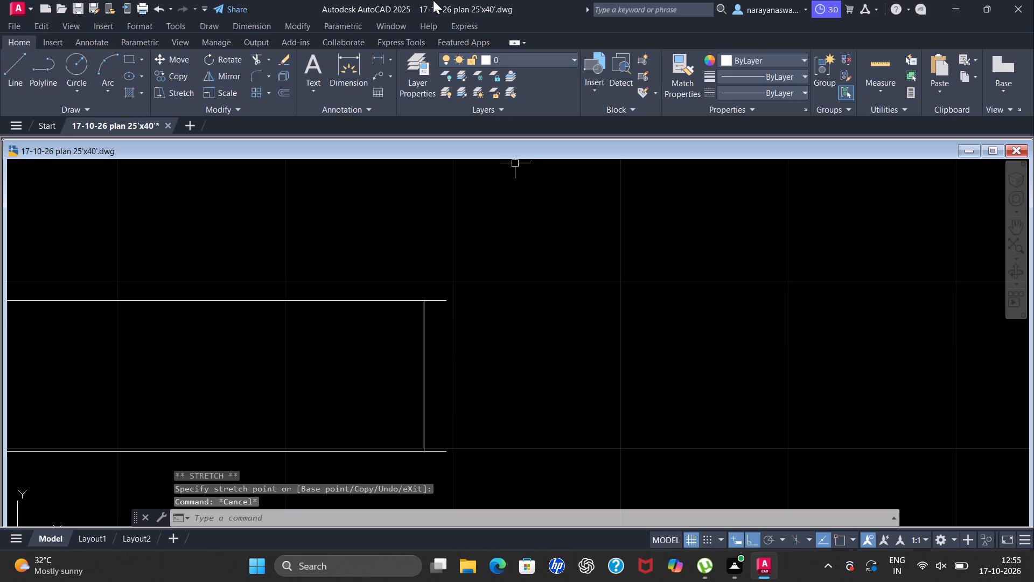
type("tr")
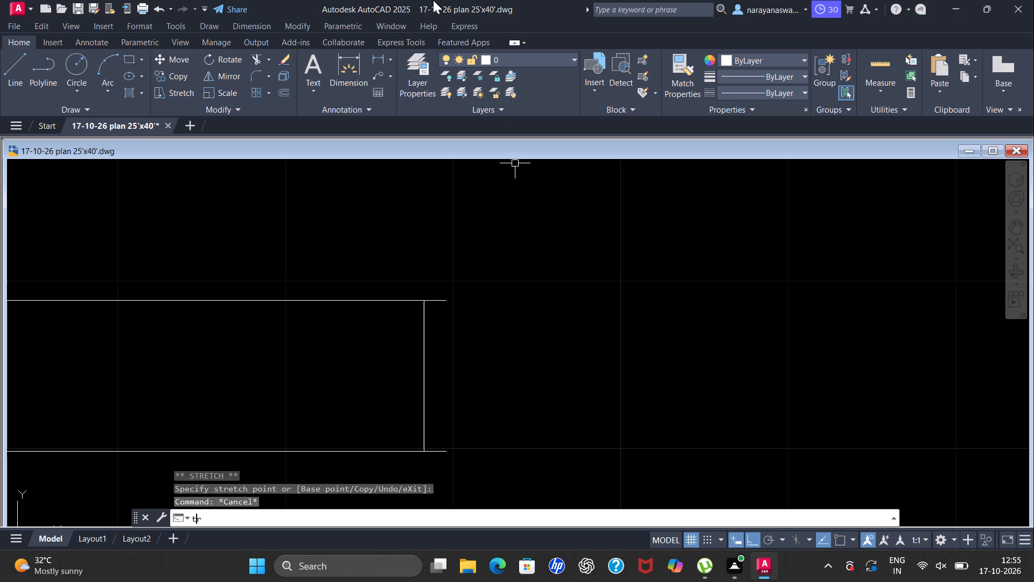
key("Return")
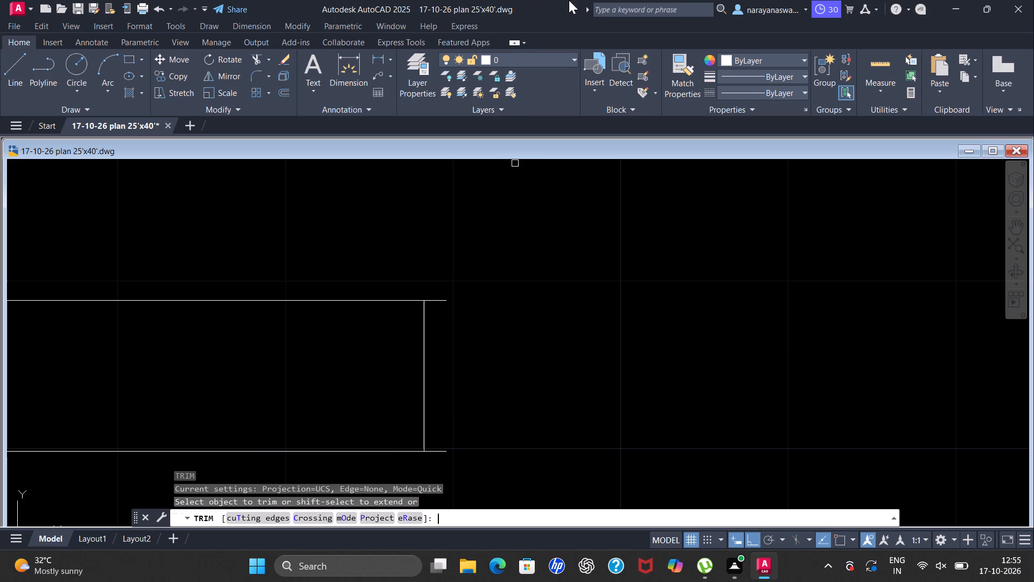
scroll(427, 307, "up", 2)
left_click_drag(446, 266, 451, 301)
scroll(470, 287, "down", 2)
scroll(455, 358, "down", 1)
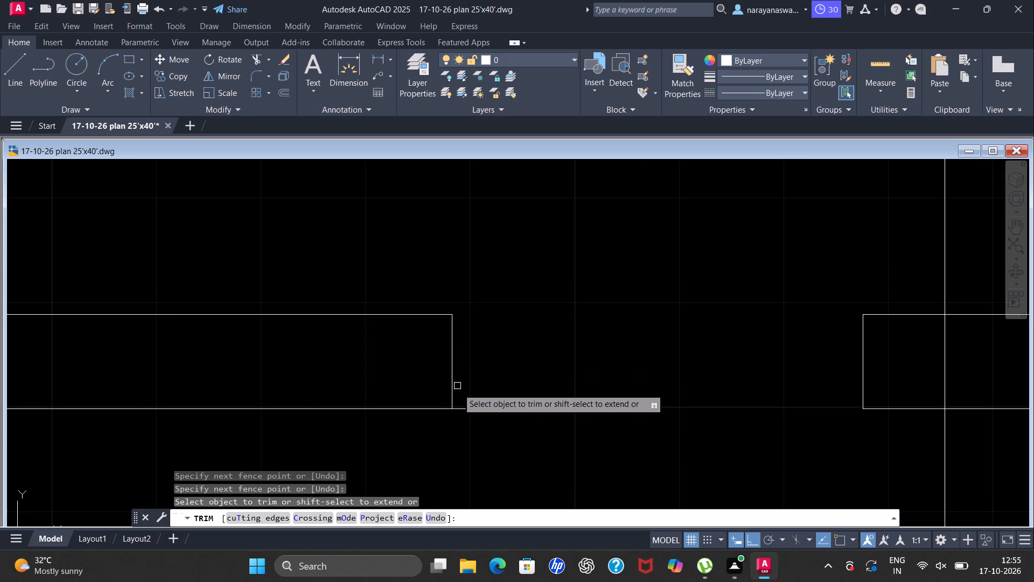
scroll(454, 411, "up", 4)
left_click_drag(480, 369, 483, 413)
Trim the lines crossing where the left-hand upper horizontal wall meets the central vertical wall, leaving that junction open.
scroll(519, 356, "down", 2)
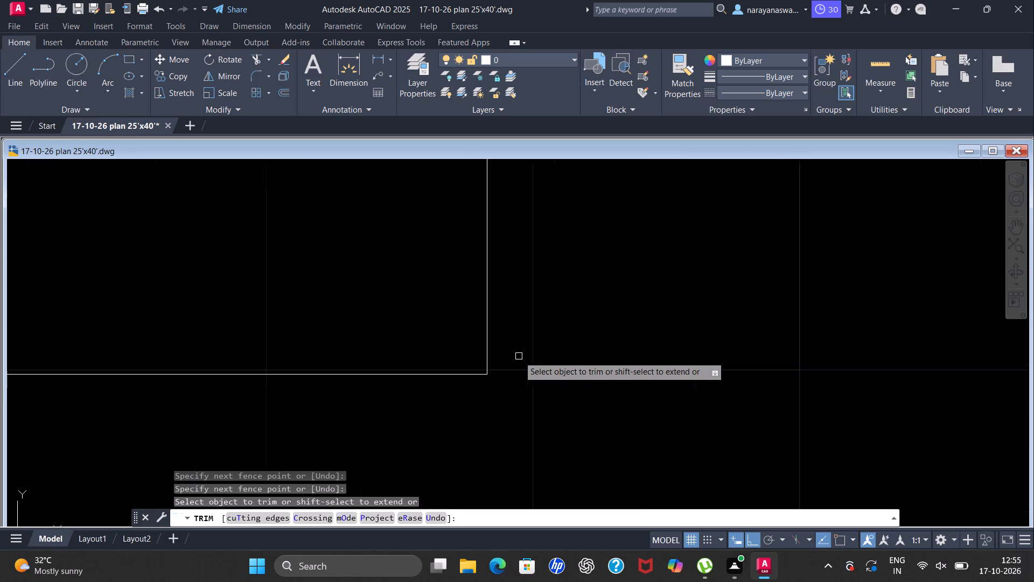
scroll(519, 356, "down", 10)
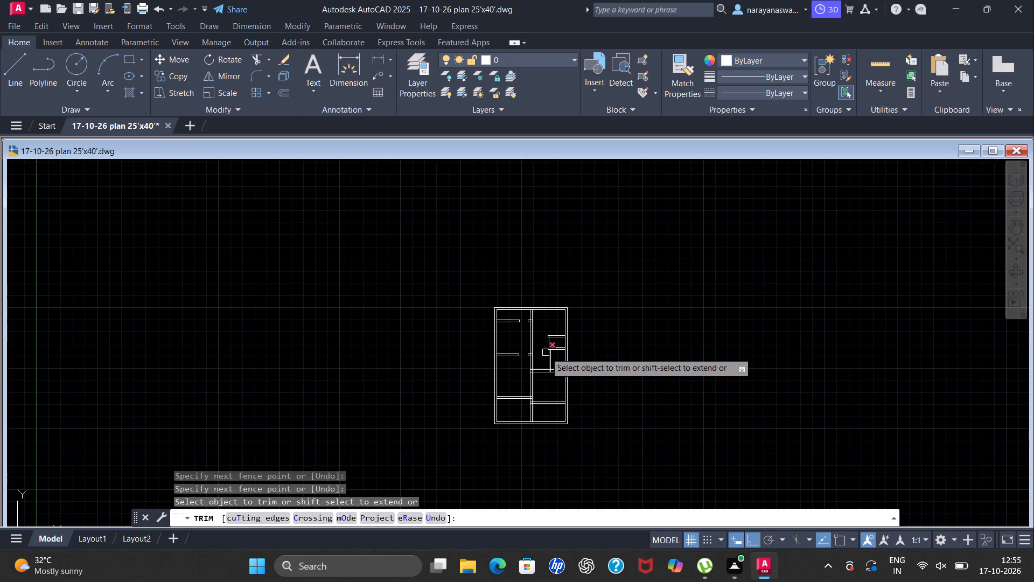
scroll(517, 338, "up", 3)
scroll(563, 273, "up", 3)
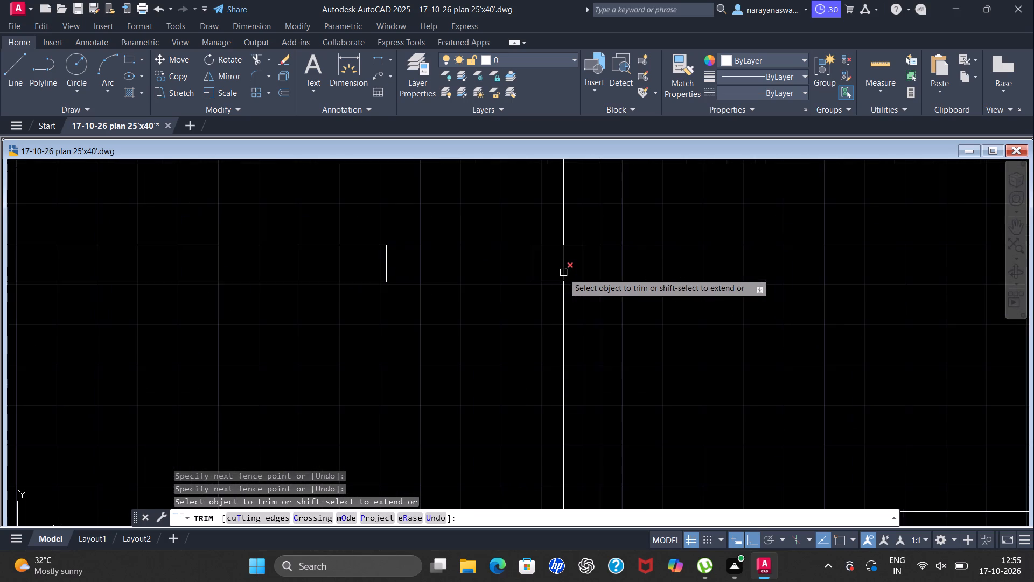
scroll(578, 243, "up", 3)
left_click_drag(579, 233, 586, 313)
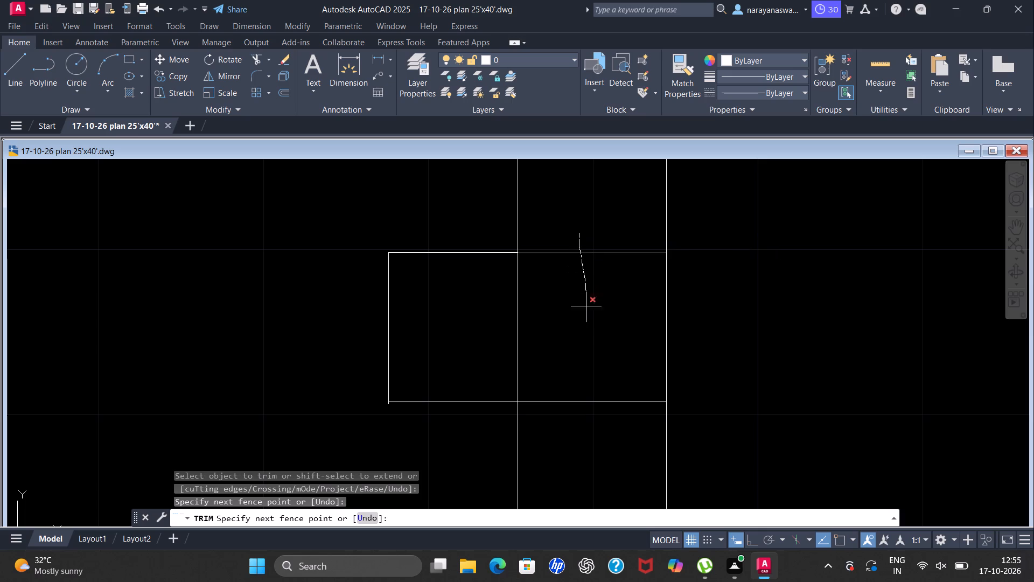
left_click_drag(586, 313, 575, 381)
left_click_drag(551, 323, 453, 324)
At the left-hand middle wall's junction, trim its upper line inside the central wall and the central wall's left line.
scroll(502, 307, "down", 5)
scroll(546, 296, "down", 3)
scroll(524, 358, "up", 2)
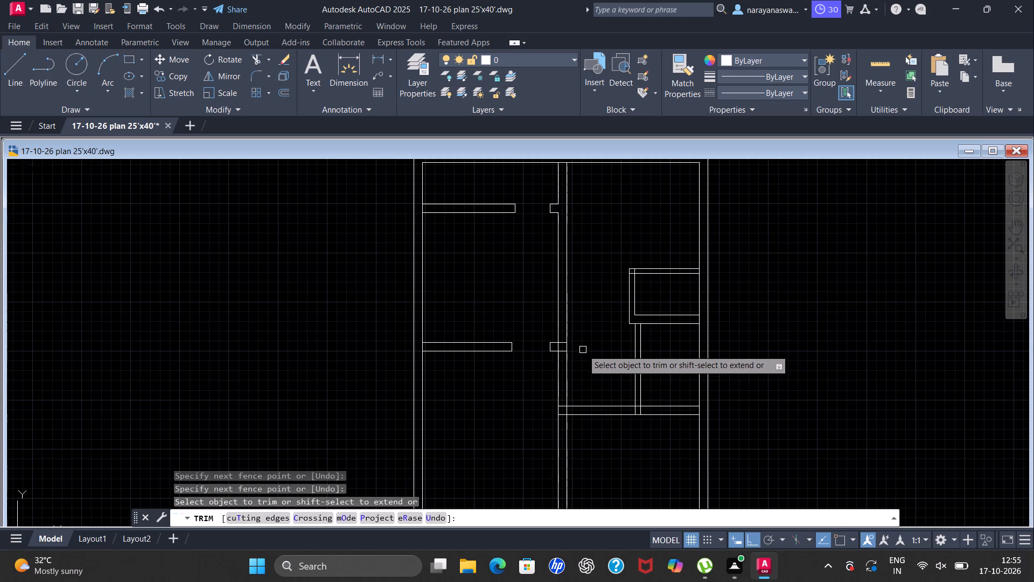
scroll(578, 358, "up", 3)
scroll(512, 280, "up", 2)
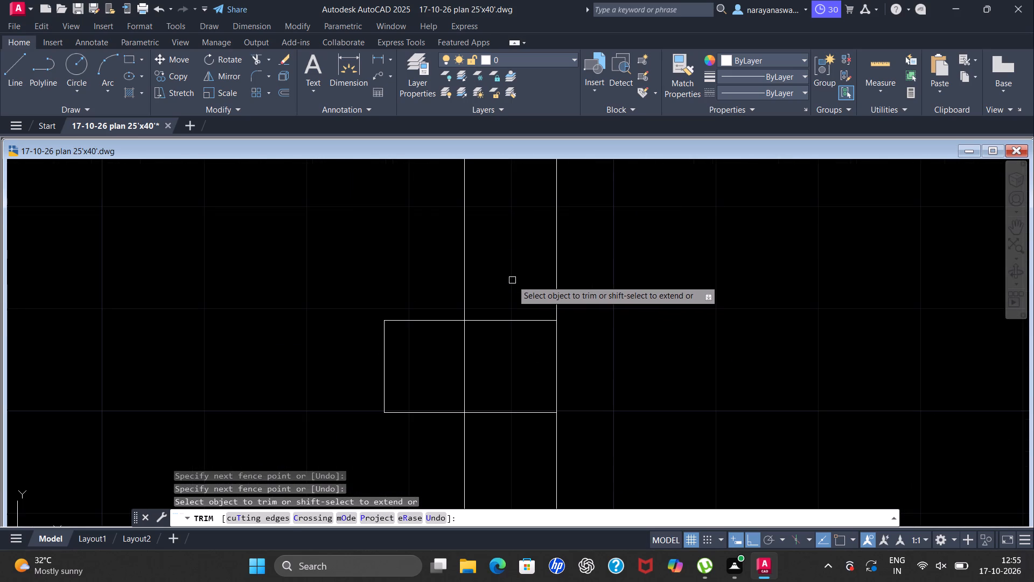
left_click_drag(512, 280, 435, 360)
scroll(460, 352, "down", 3)
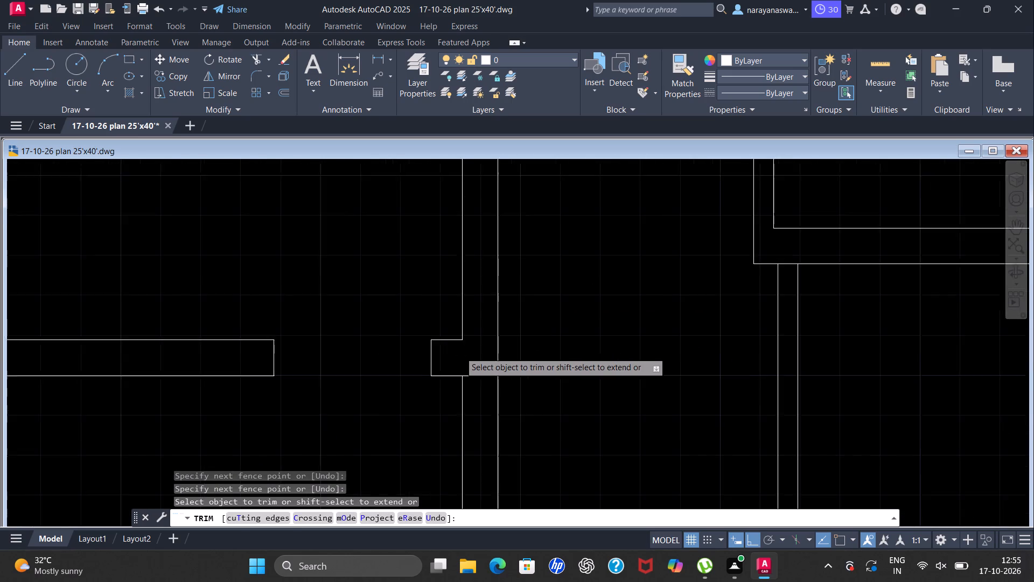
scroll(460, 352, "down", 1)
scroll(535, 358, "down", 3)
scroll(539, 369, "up", 2)
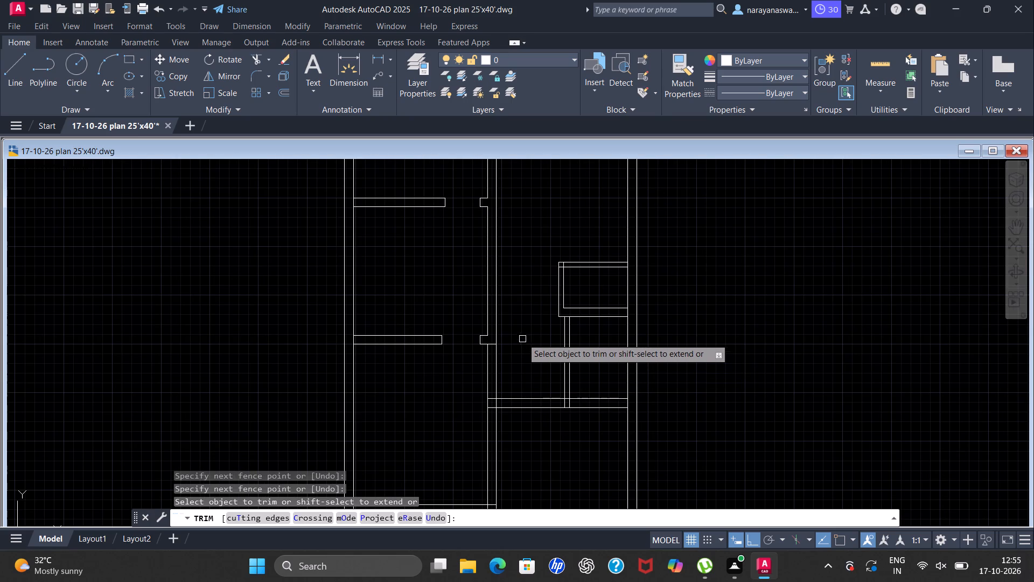
key("Escape")
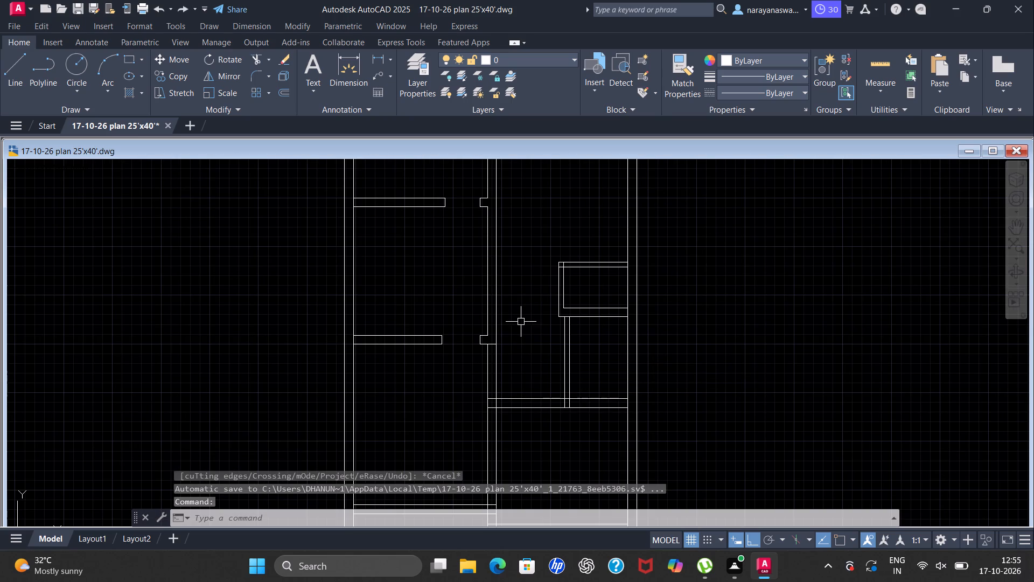
Offset the inner line of the plan's top exterior wall 2' down into the rooms.
scroll(308, 325, "down", 1)
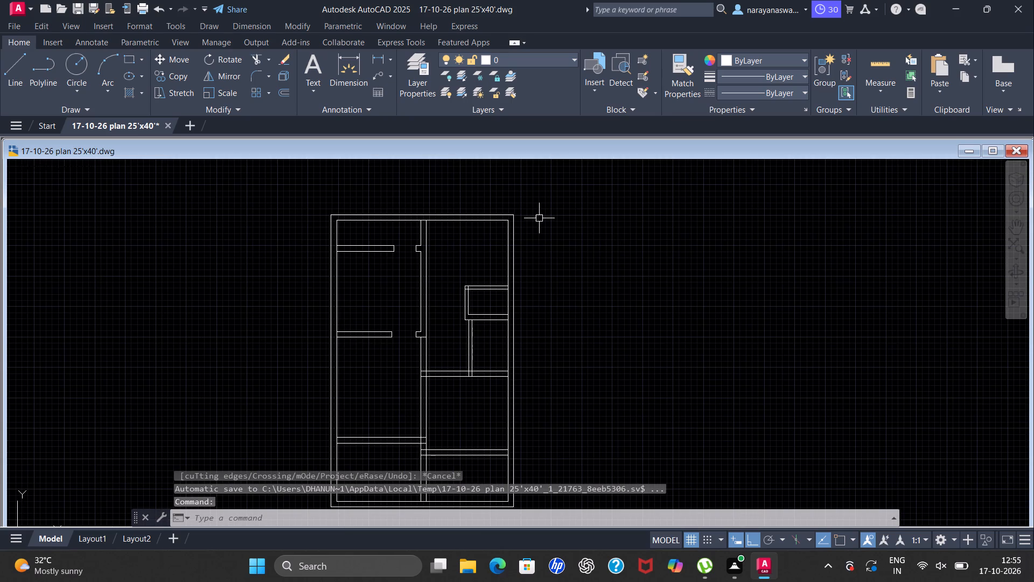
scroll(502, 183, "up", 2)
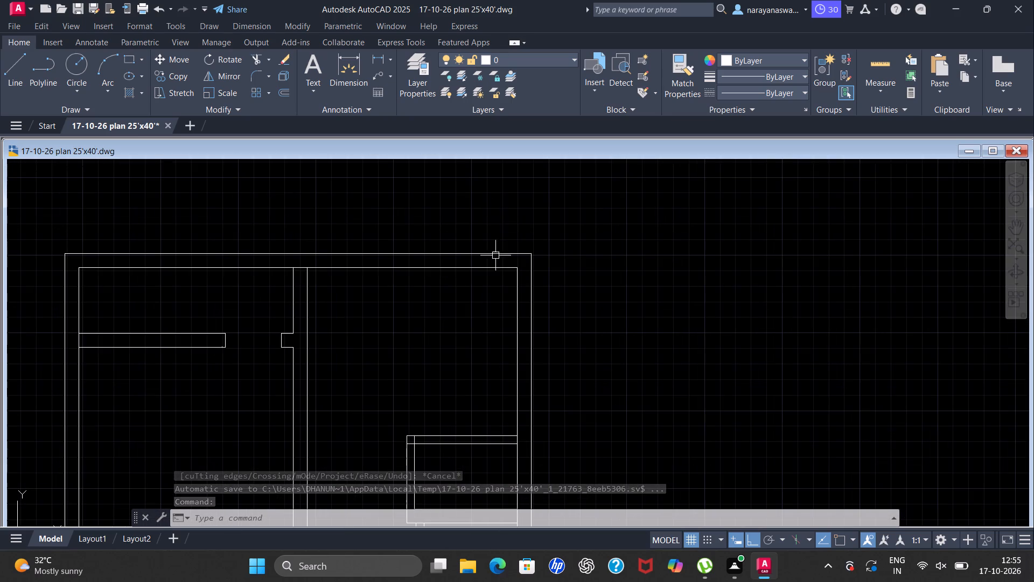
scroll(499, 294, "down", 2)
scroll(485, 370, "up", 1)
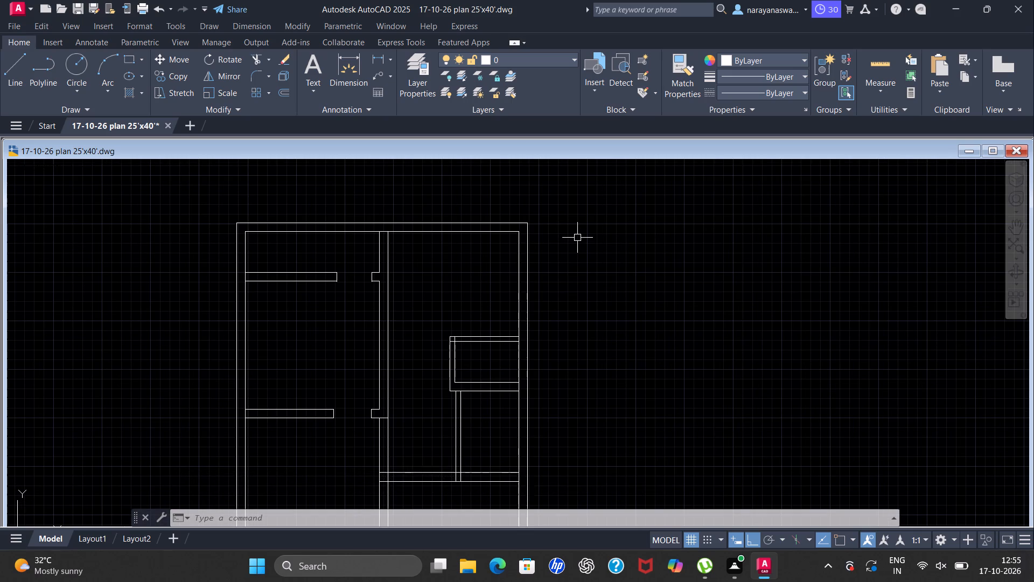
type("of")
key("Return")
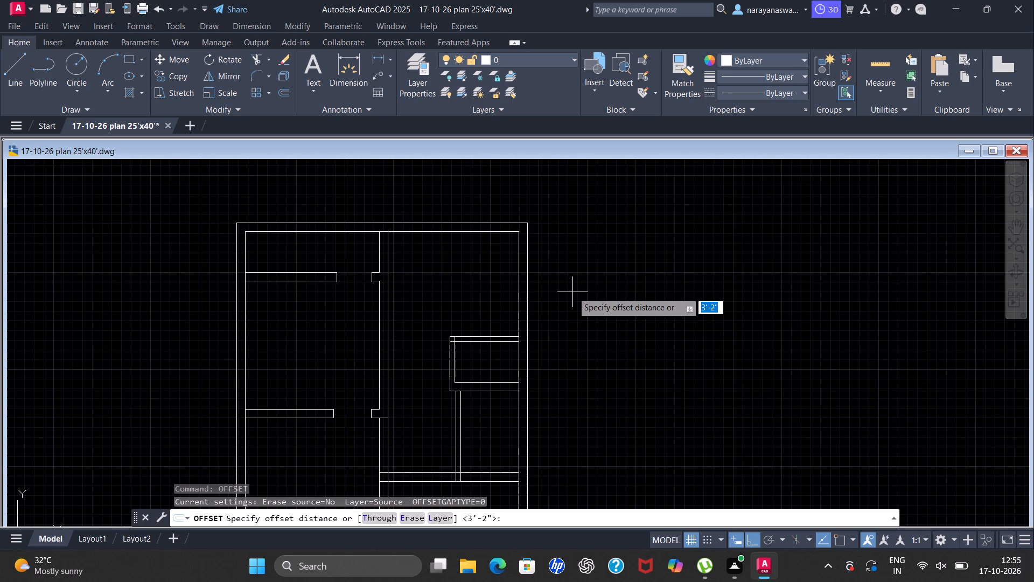
key("2")
key("apostrophe")
key("Return")
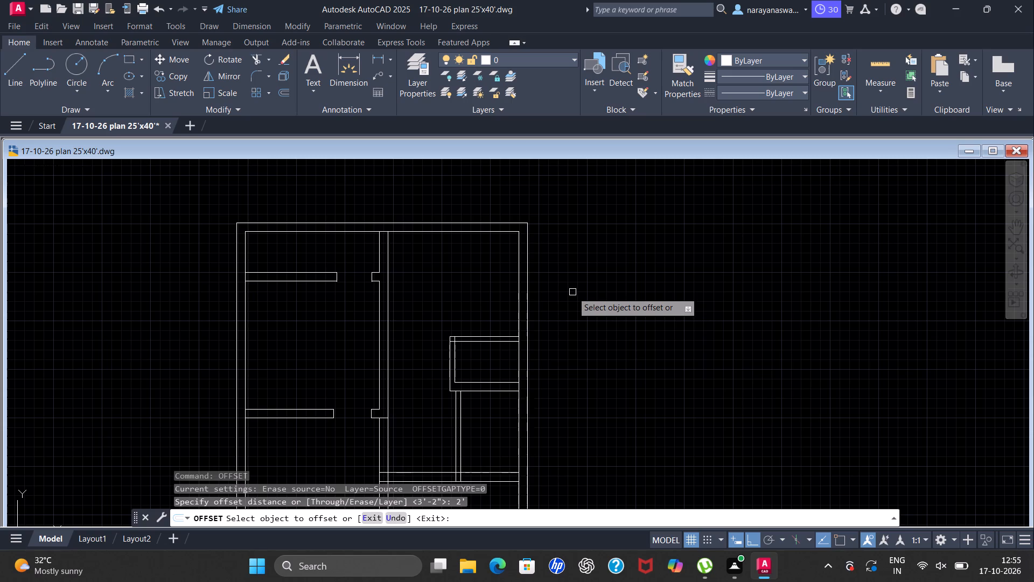
scroll(471, 233, "up", 2)
left_click(471, 233)
left_click(463, 269)
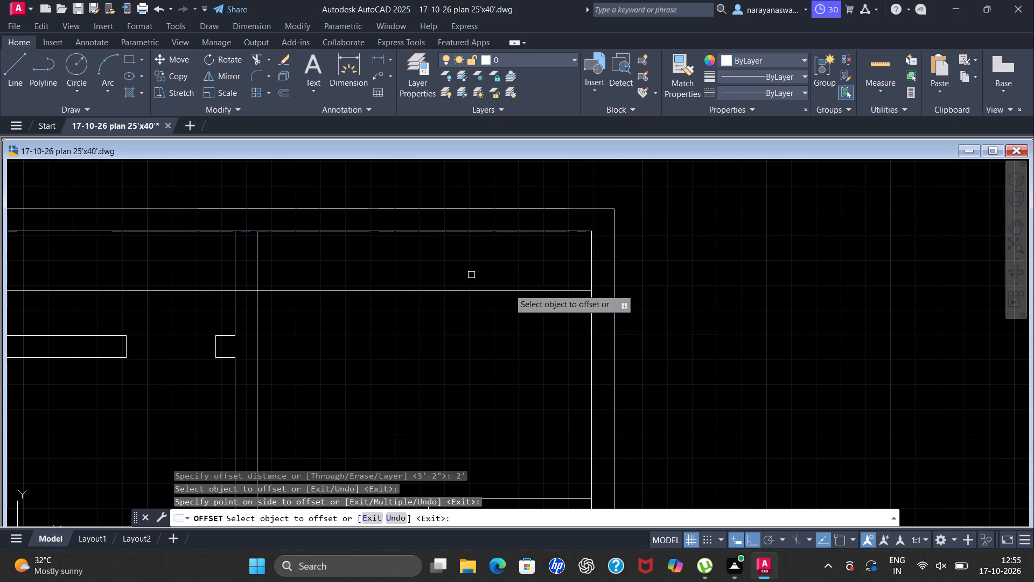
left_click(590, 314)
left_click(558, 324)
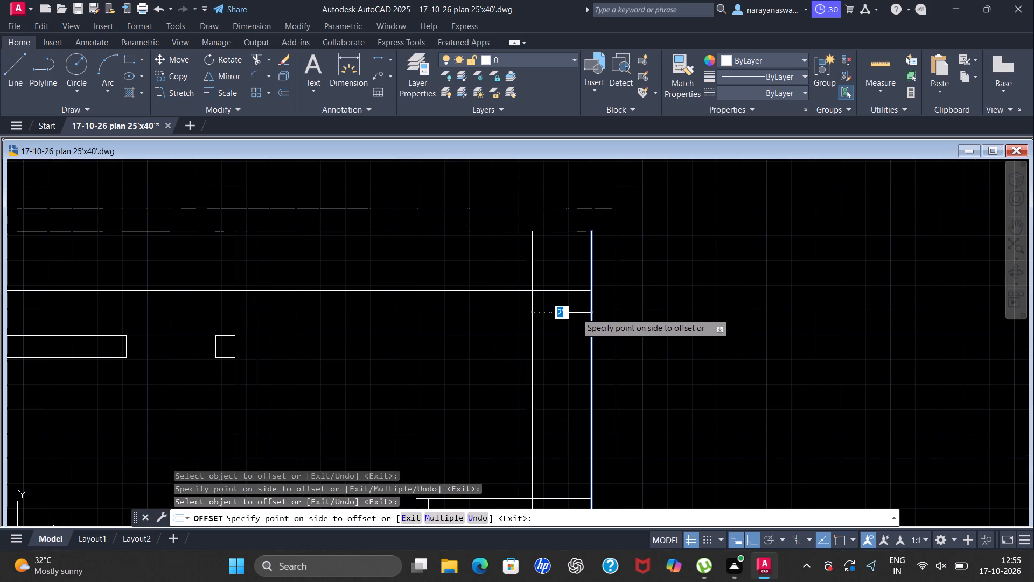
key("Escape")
Offset the inner line of the right exterior wall 2' inward, into the upper-right room.
scroll(596, 227, "down", 3)
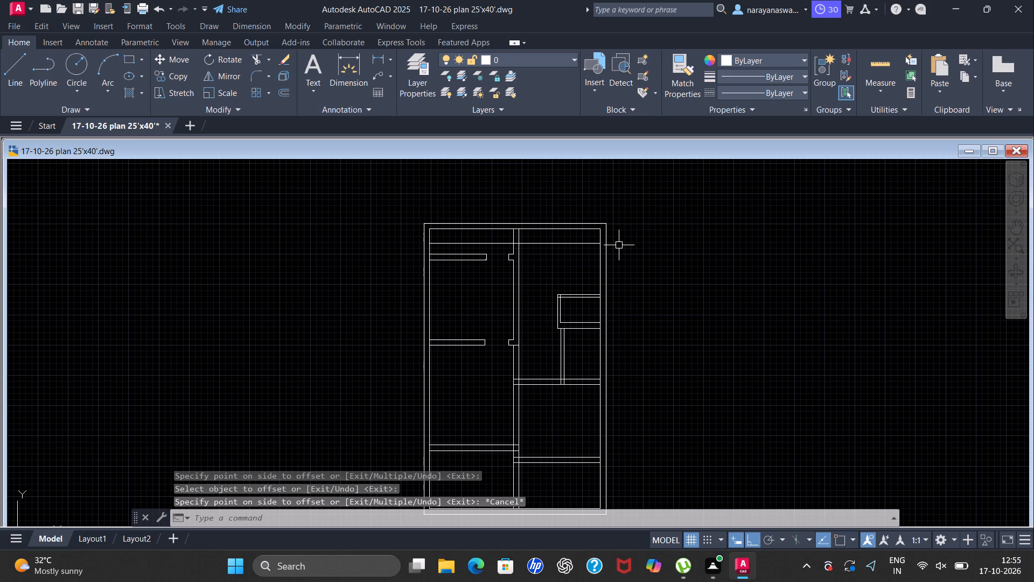
key("space")
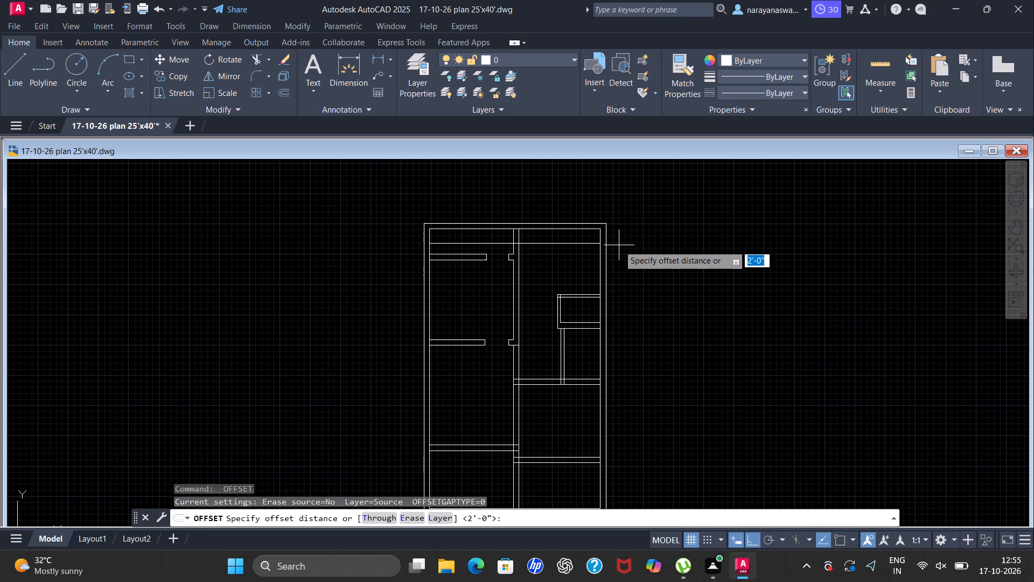
key("2")
key("apostrophe")
key("Return")
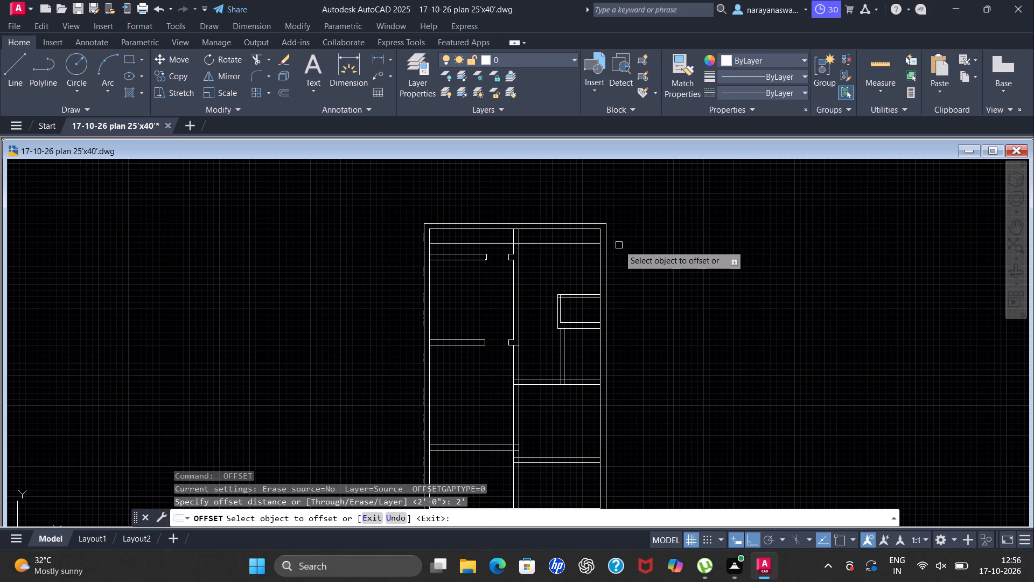
scroll(619, 245, "up", 2)
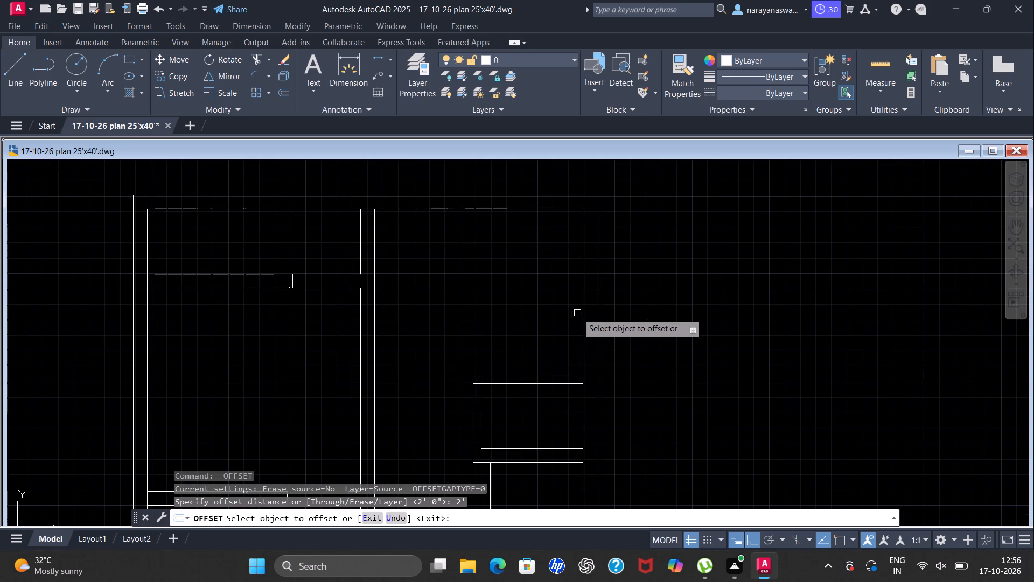
left_click(581, 318)
left_click(556, 321)
key("Escape")
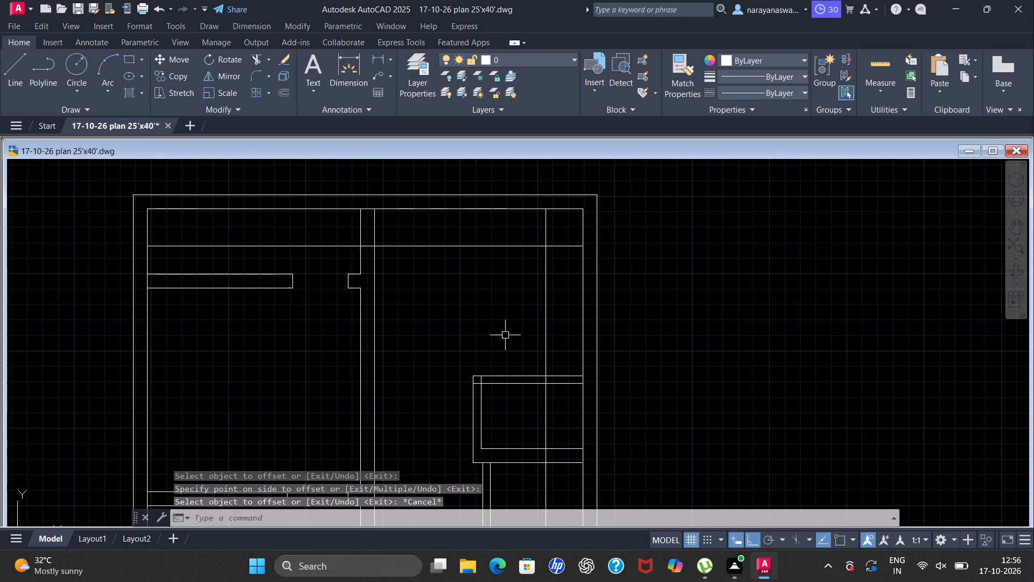
Draw a short vertical jamb line across the small right-hand room's upper wall, just right of its left wall.
scroll(558, 384, "up", 3)
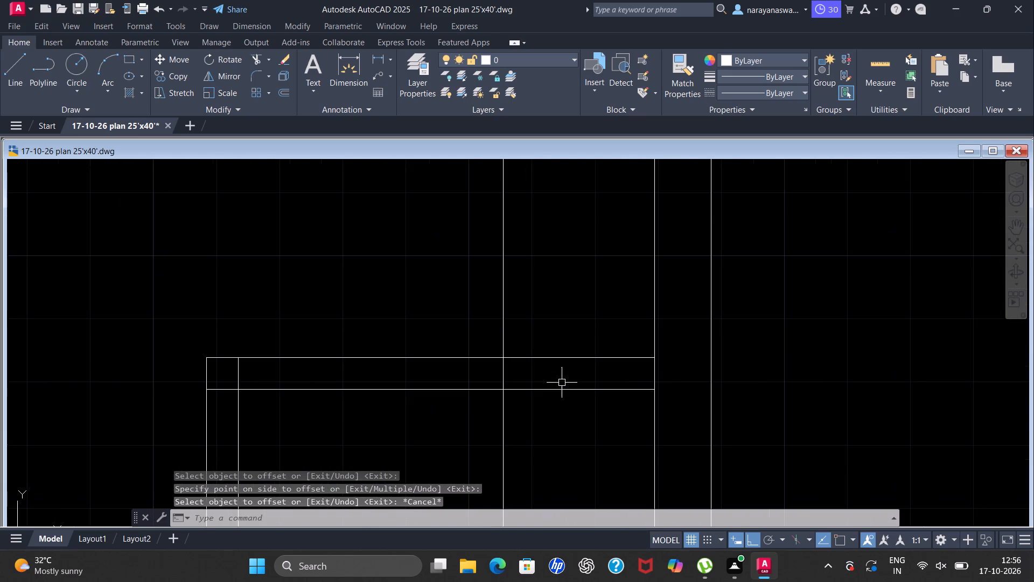
left_click(12, 70)
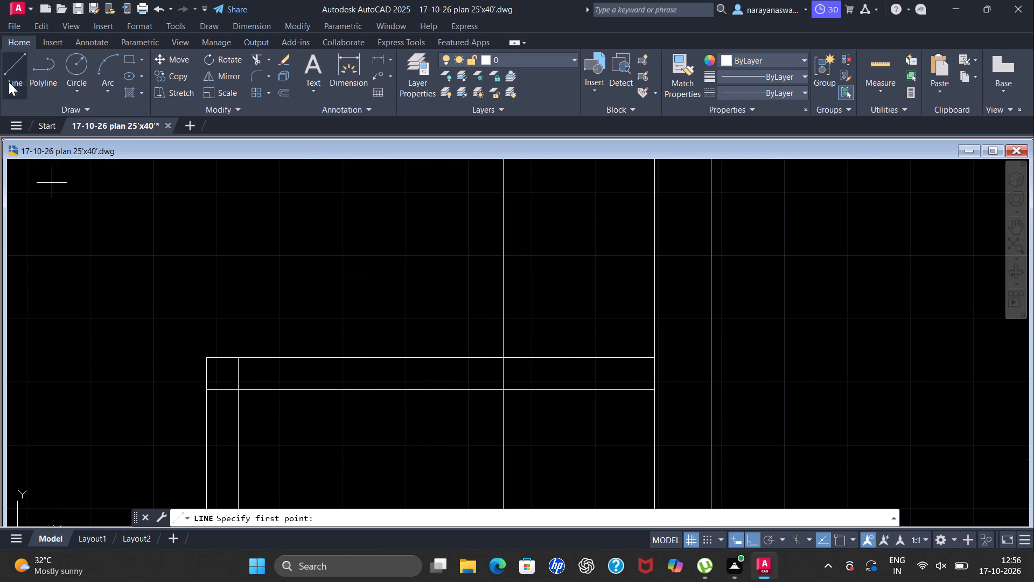
left_click(8, 66)
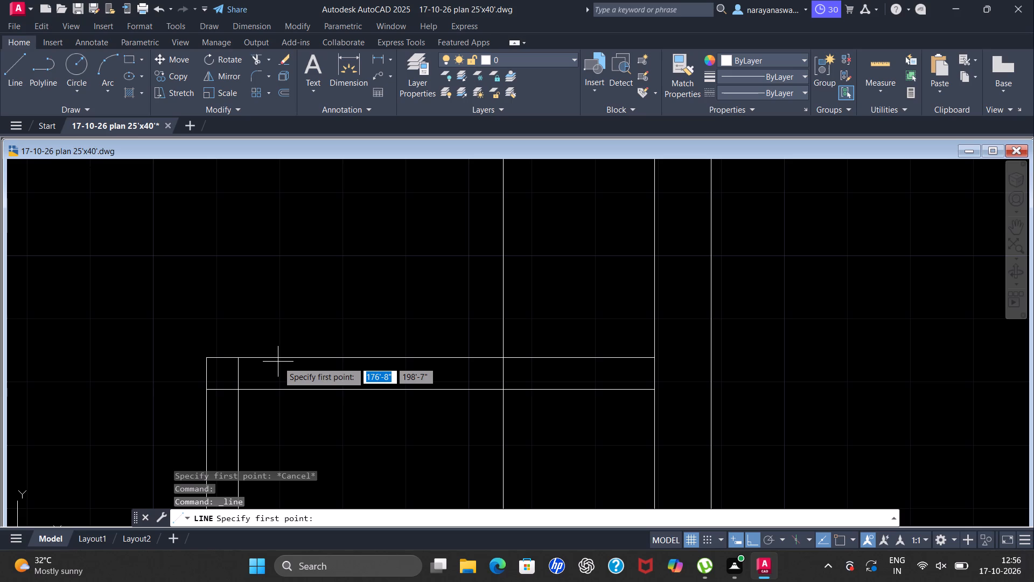
left_click(279, 358)
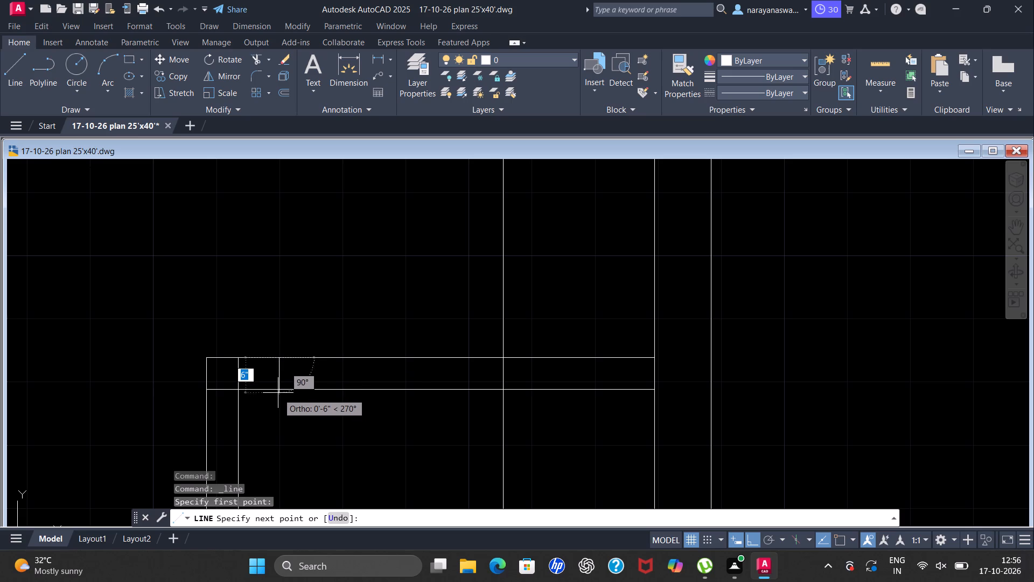
left_click(280, 389)
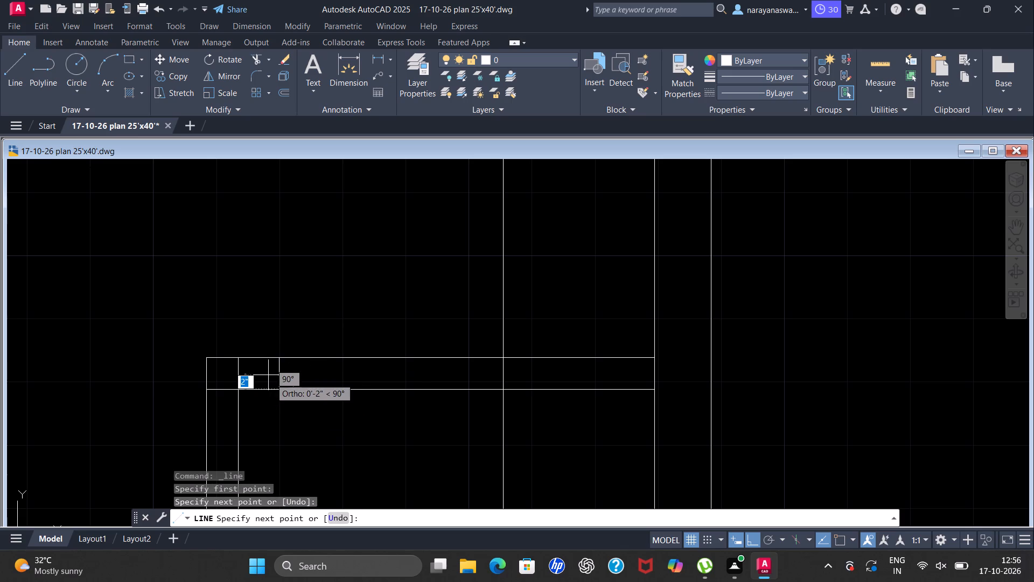
key("space")
scroll(283, 383, "up", 5)
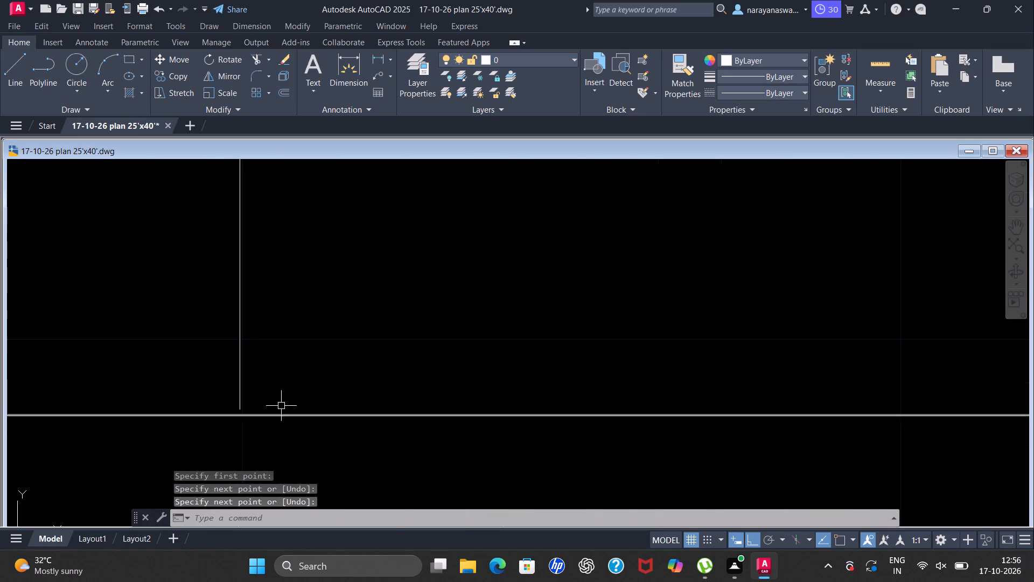
scroll(281, 369, "down", 4)
Restart the Line command with object snap turned on.
key("space")
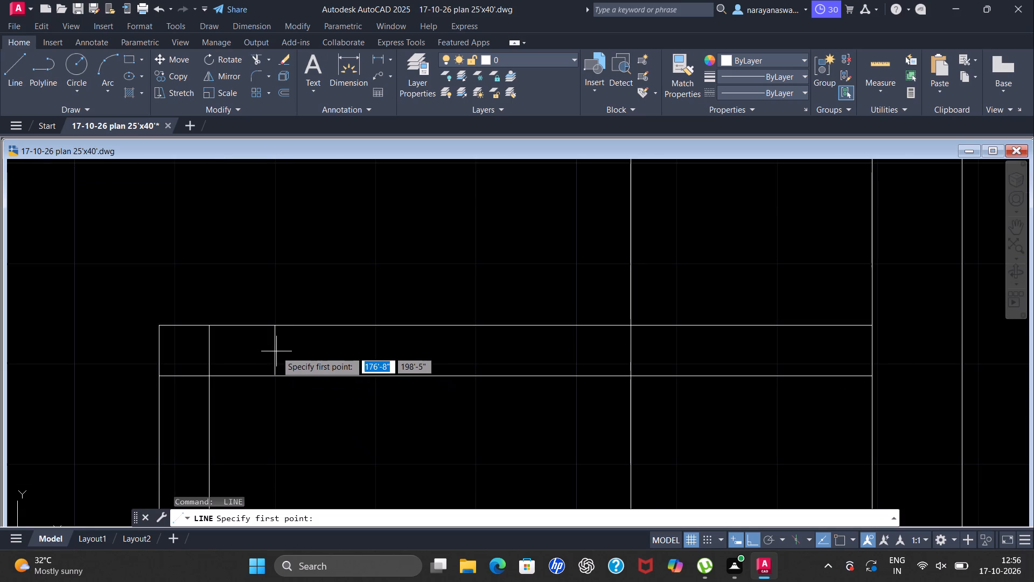
left_click(16, 62)
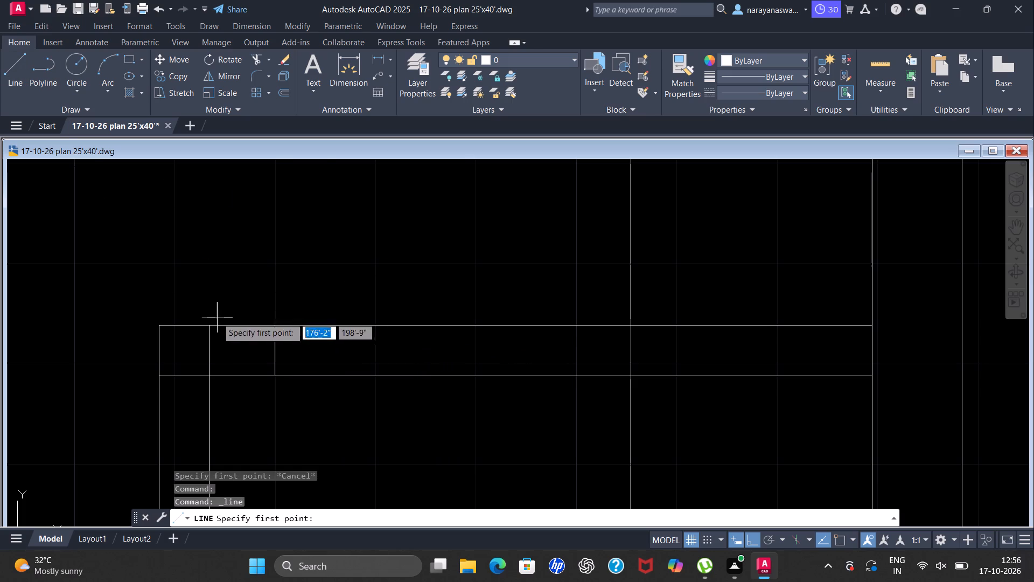
scroll(297, 334, "down", 1)
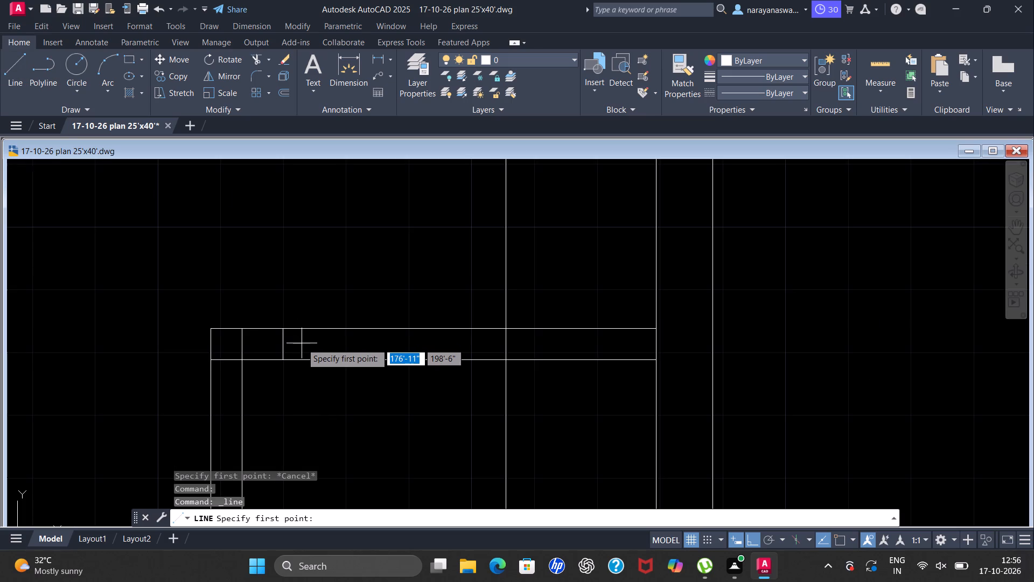
scroll(302, 343, "up", 2)
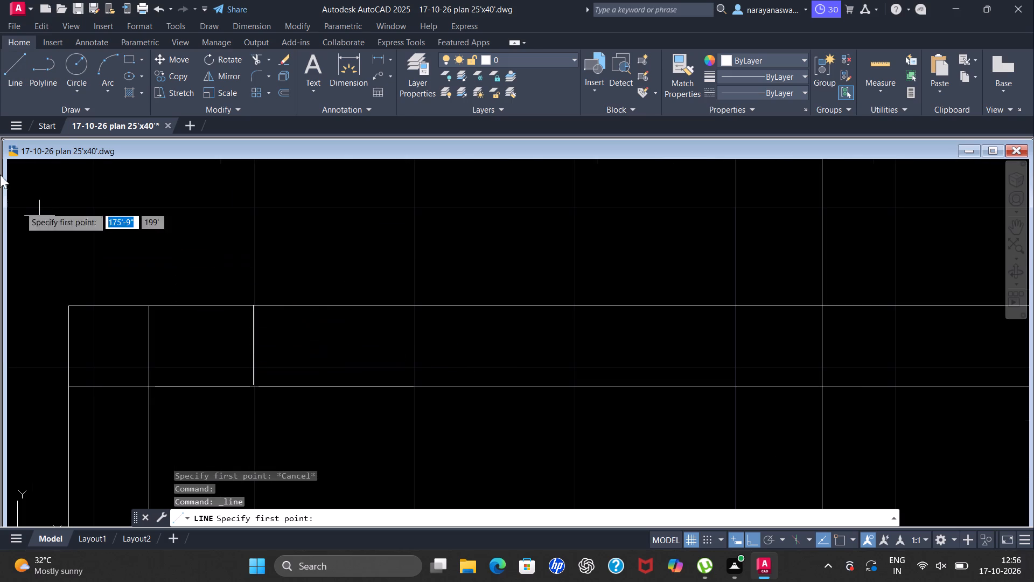
left_click(5, 75)
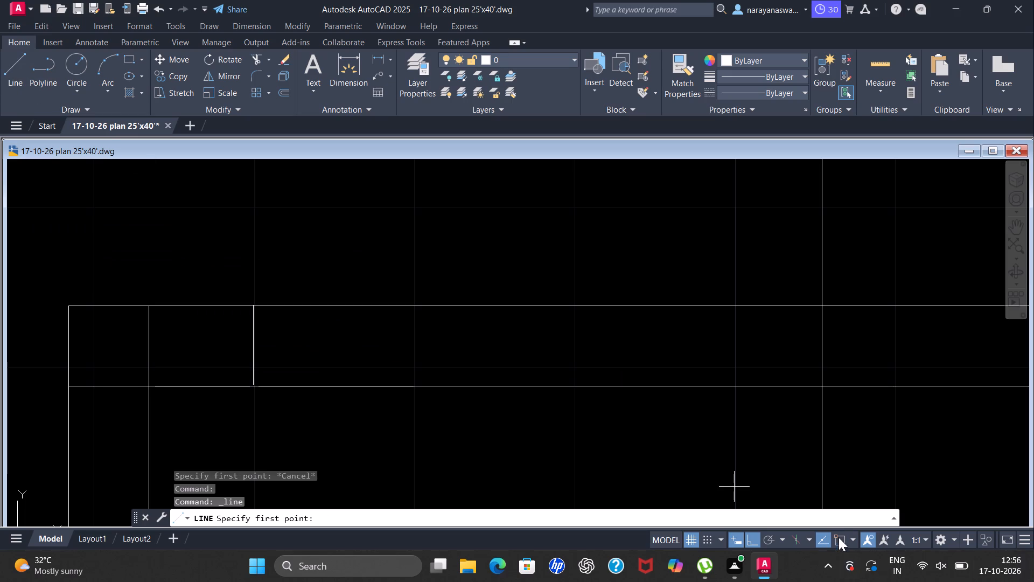
left_click(839, 537)
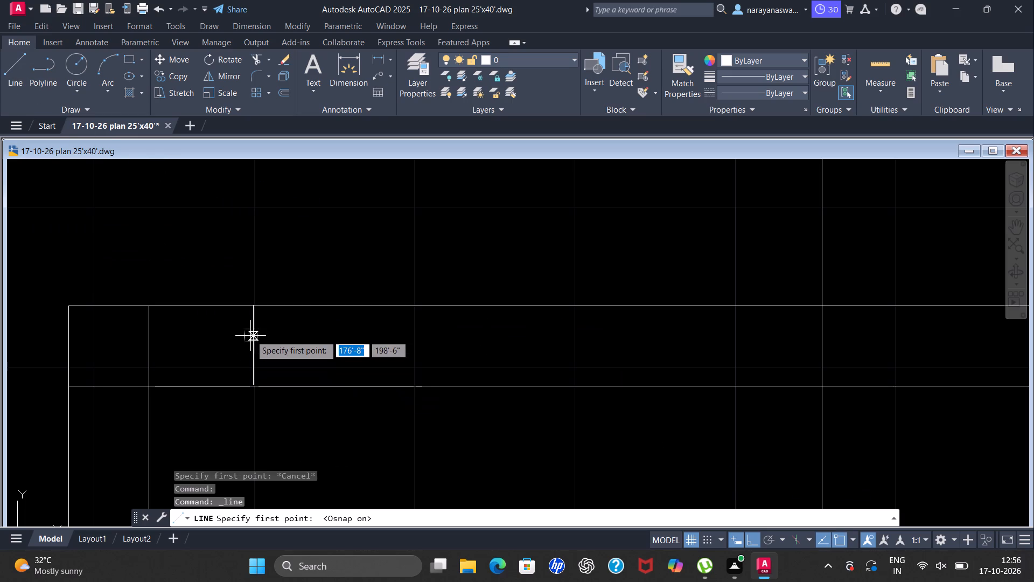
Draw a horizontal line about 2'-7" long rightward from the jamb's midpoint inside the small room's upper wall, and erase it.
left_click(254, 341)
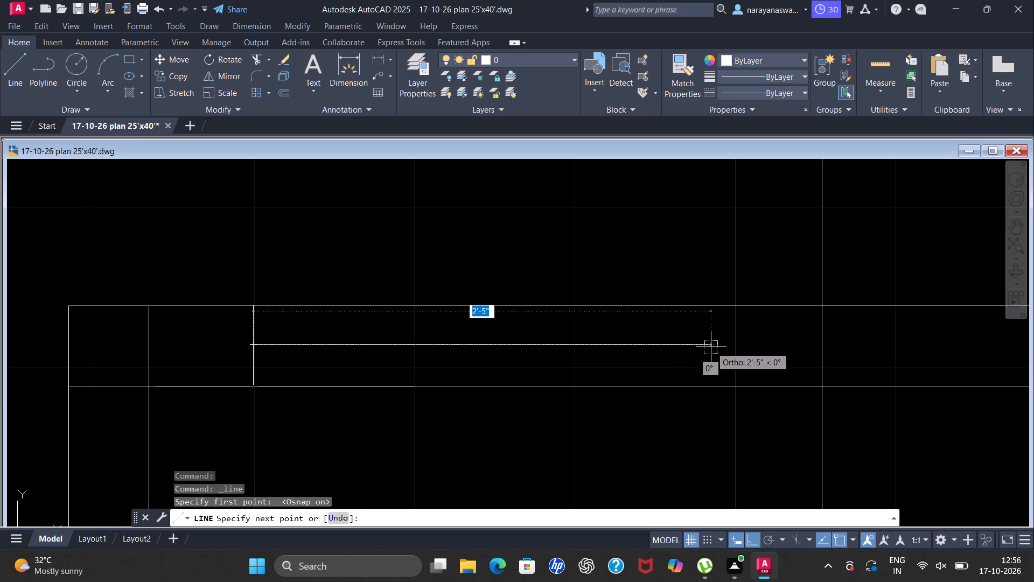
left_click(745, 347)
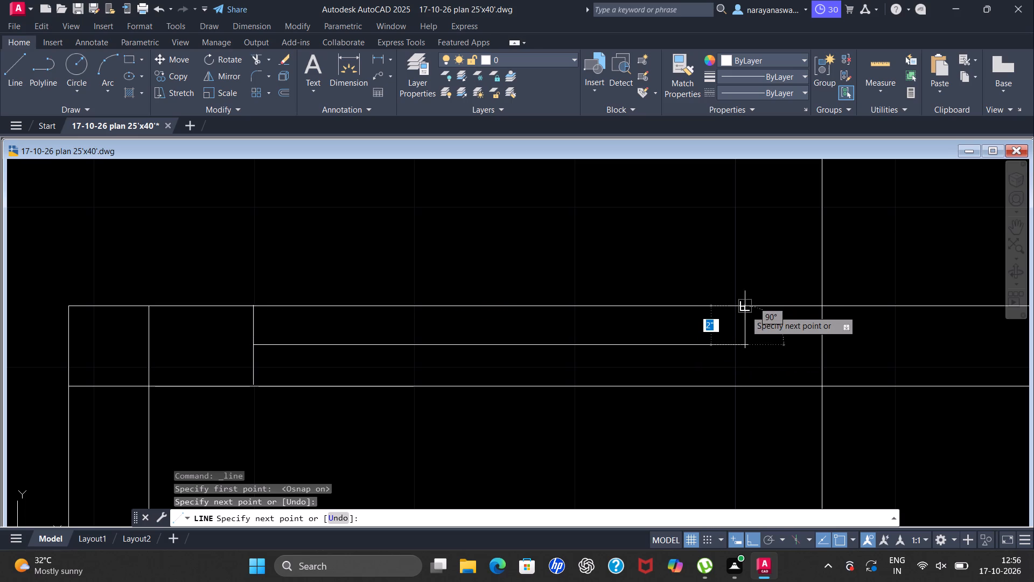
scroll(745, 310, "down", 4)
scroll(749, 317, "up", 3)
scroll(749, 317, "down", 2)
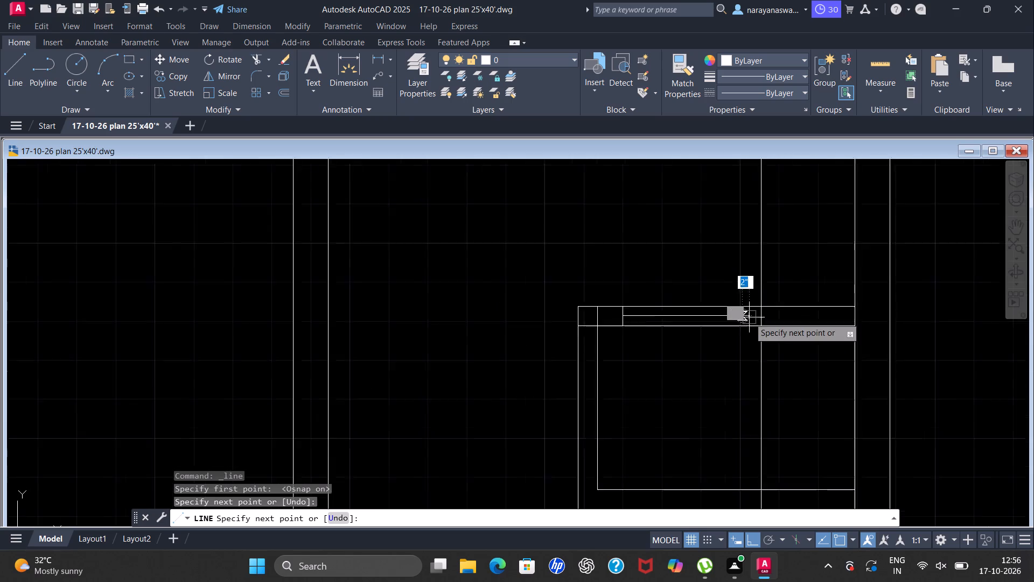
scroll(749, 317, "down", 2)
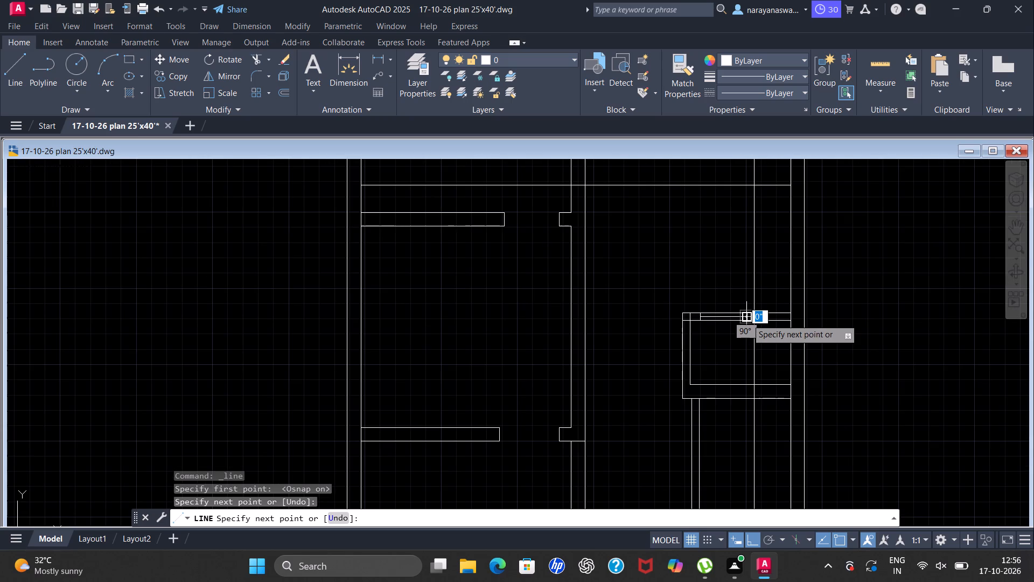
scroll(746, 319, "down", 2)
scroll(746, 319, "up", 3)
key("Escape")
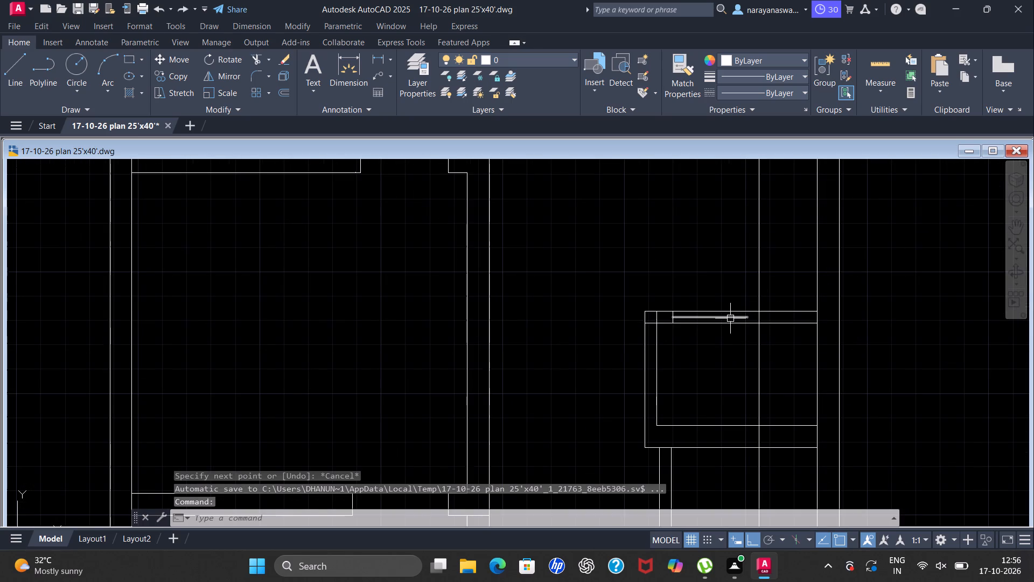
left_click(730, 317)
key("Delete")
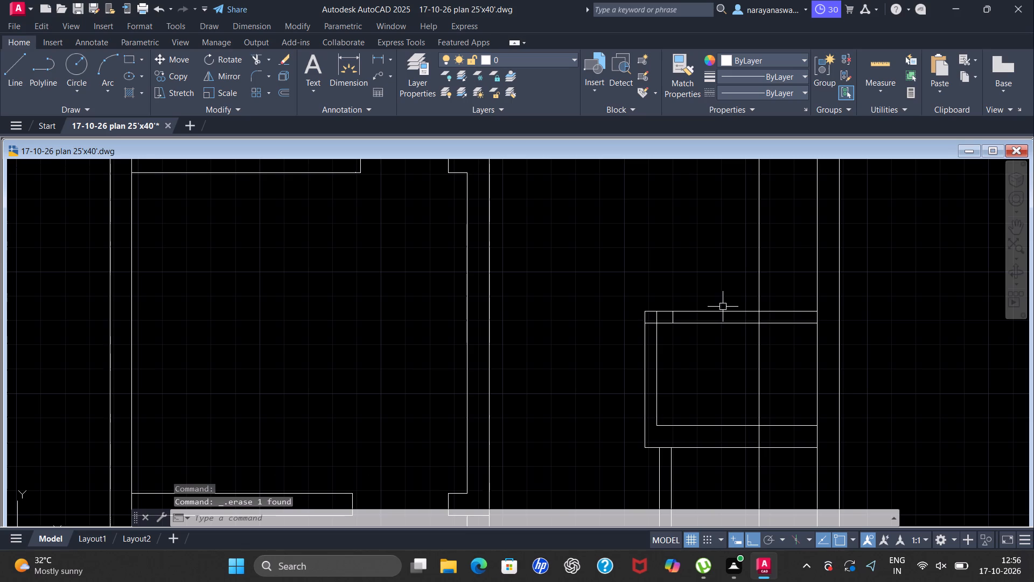
From the jamb's midpoint, draw a line about 2'-6" rightward inside the wall, and finish with a second jamb across the wall's thickness.
left_click(13, 58)
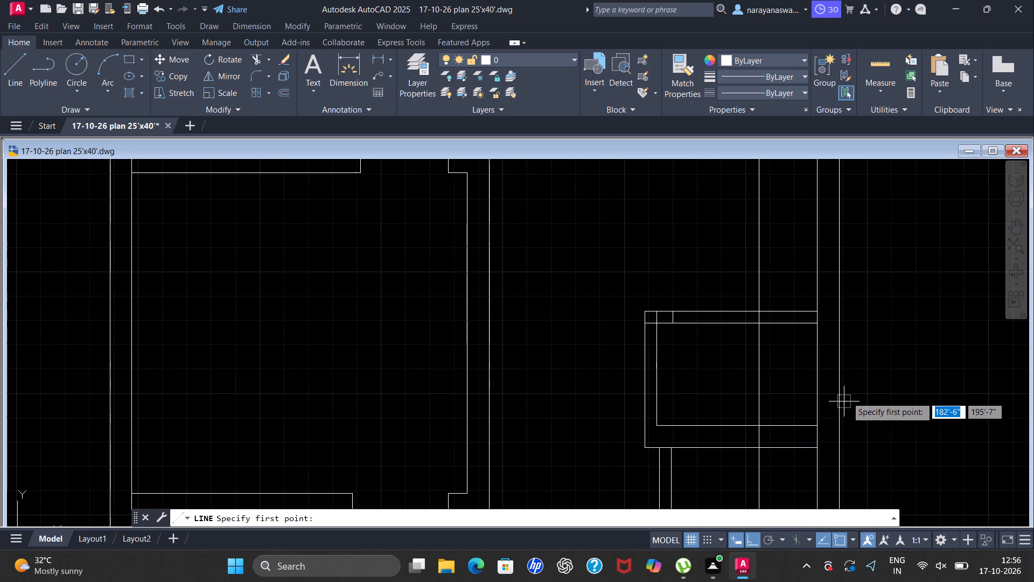
scroll(830, 325, "up", 1)
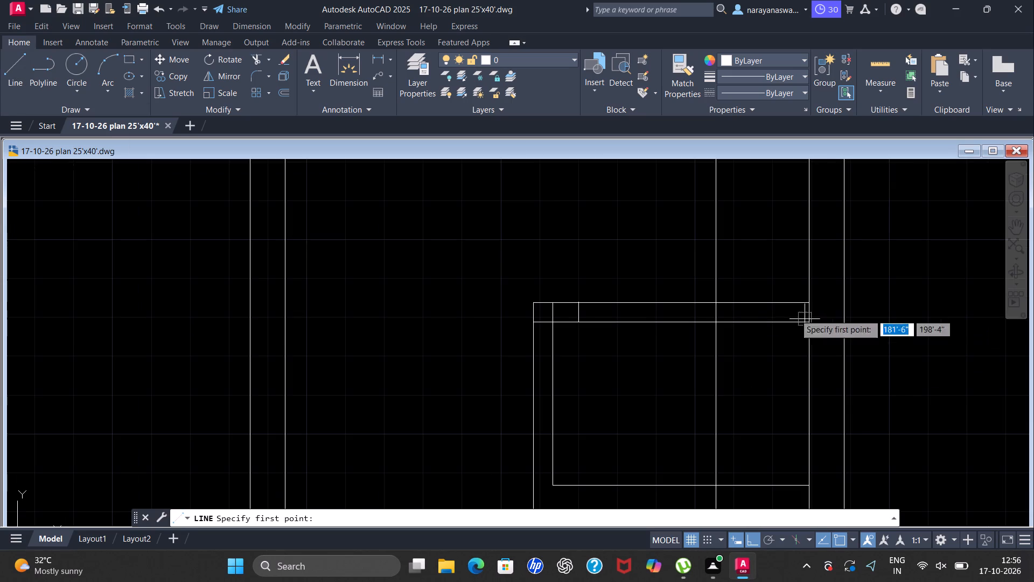
left_click(578, 311)
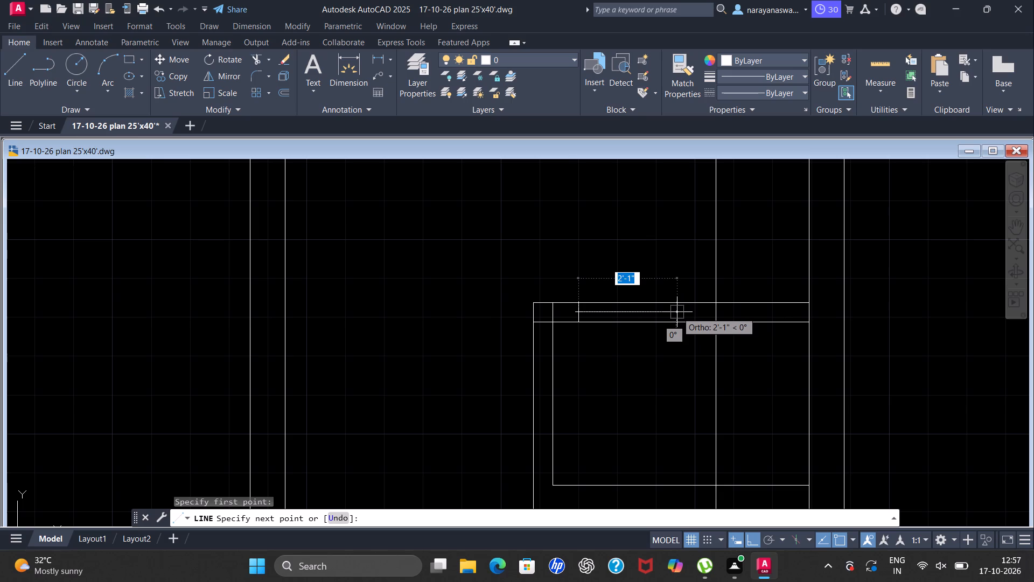
scroll(690, 313, "up", 2)
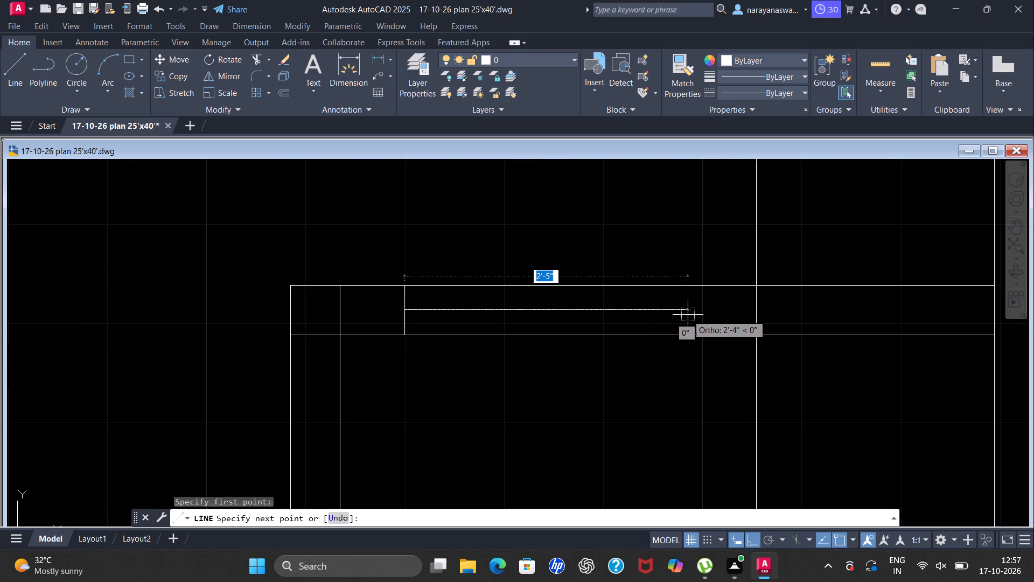
left_click(700, 313)
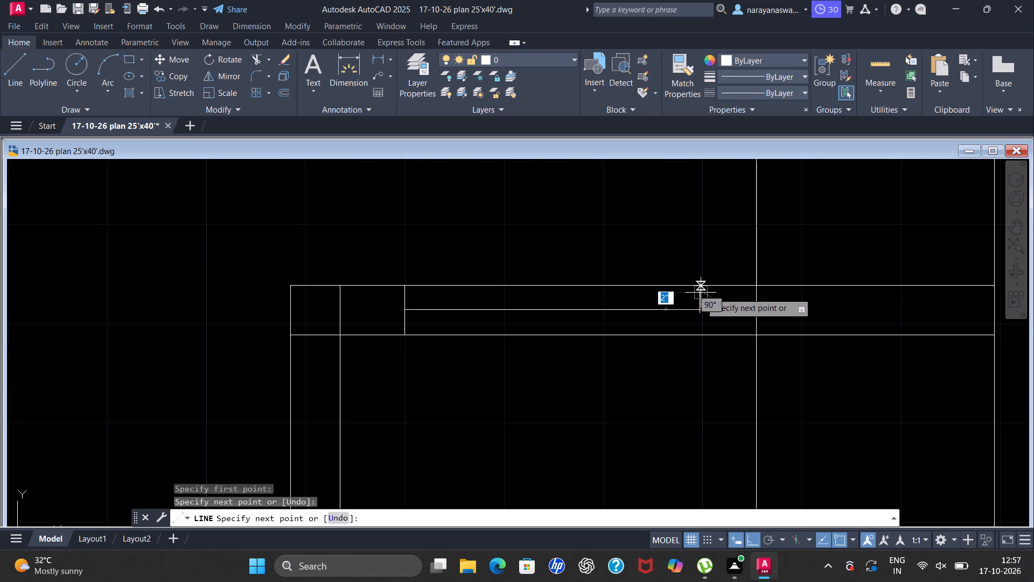
left_click(701, 288)
left_click(697, 333)
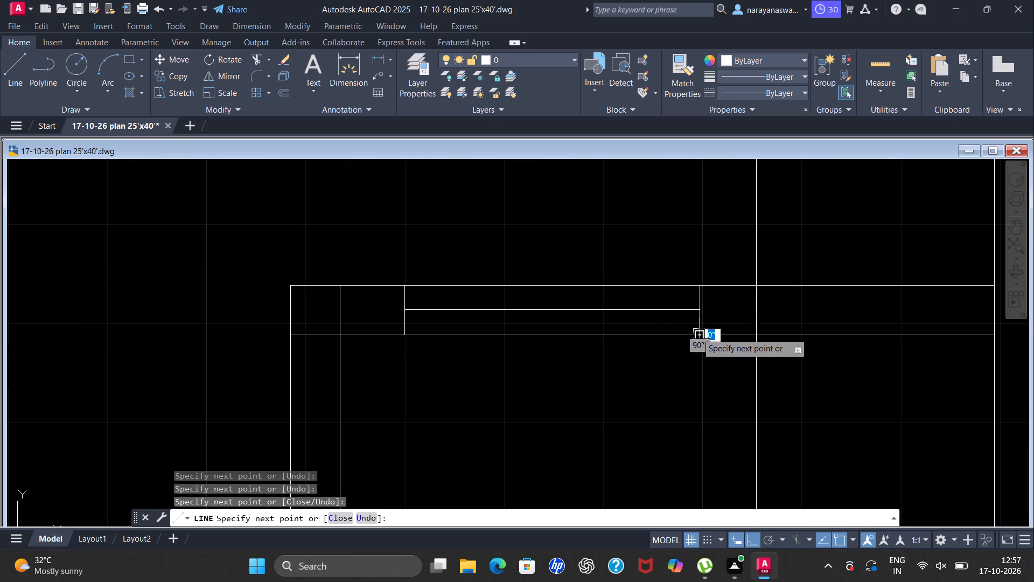
key("Escape")
Extend the left jamb line down to the lower line of the small room's upper wall.
scroll(372, 328, "up", 3)
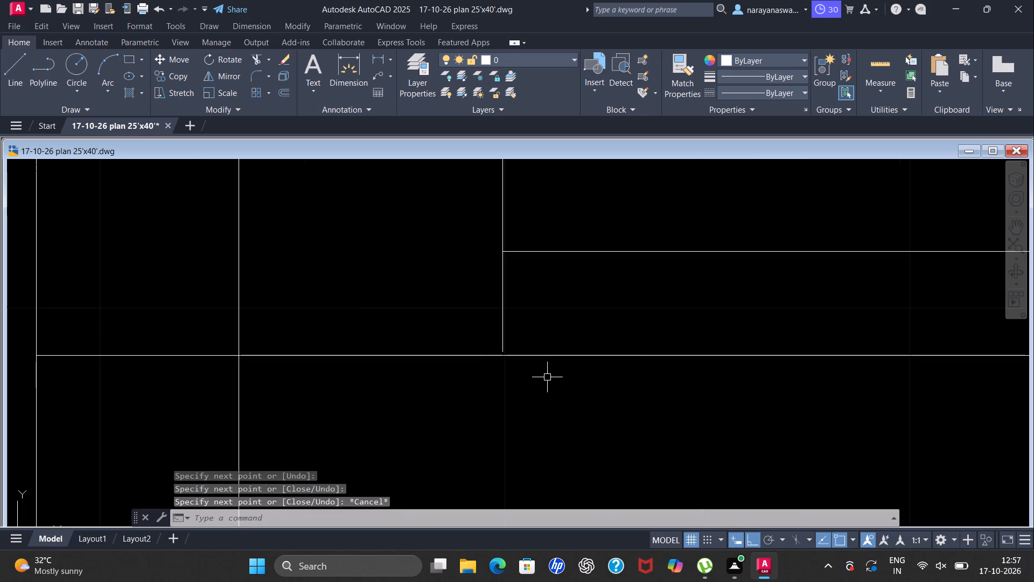
type("ex")
key("Return")
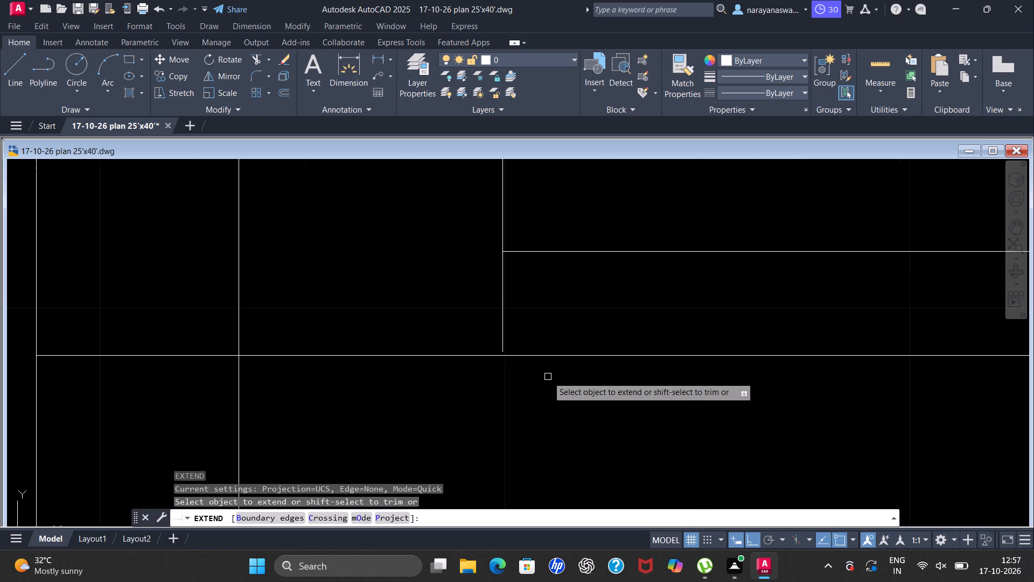
left_click(502, 329)
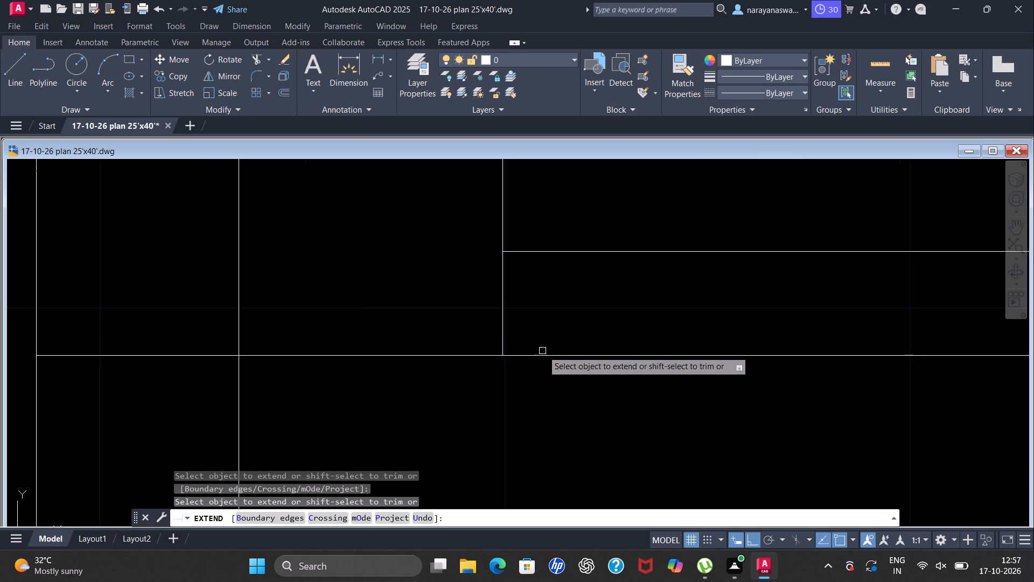
scroll(539, 324, "down", 2)
scroll(529, 230, "up", 2)
scroll(514, 313, "up", 3)
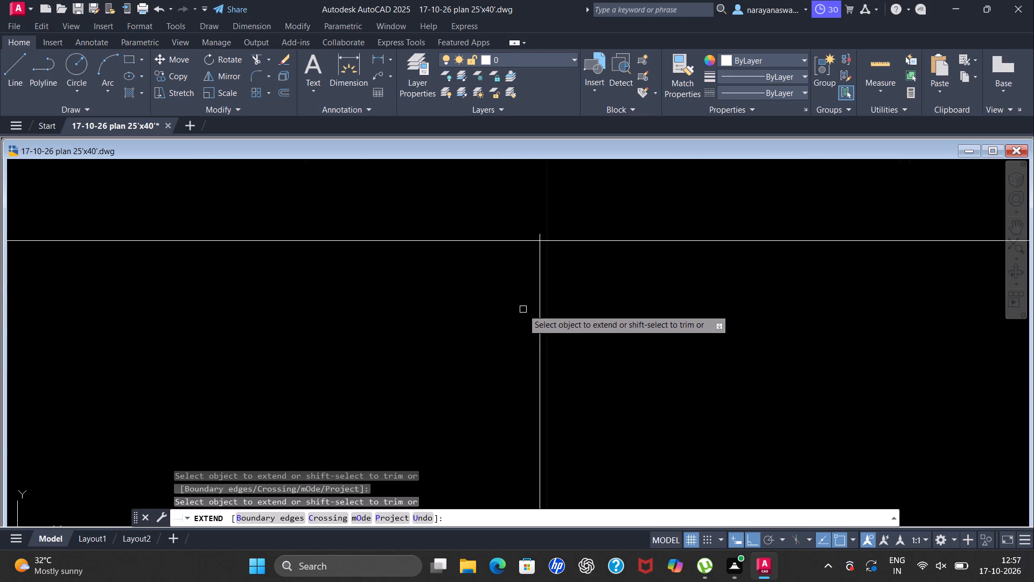
key("Escape")
Trim the vertical 2' offset line inside the small right-hand room, its upper and lower walls, and the space directly below.
scroll(513, 358, "down", 8)
scroll(634, 361, "down", 2)
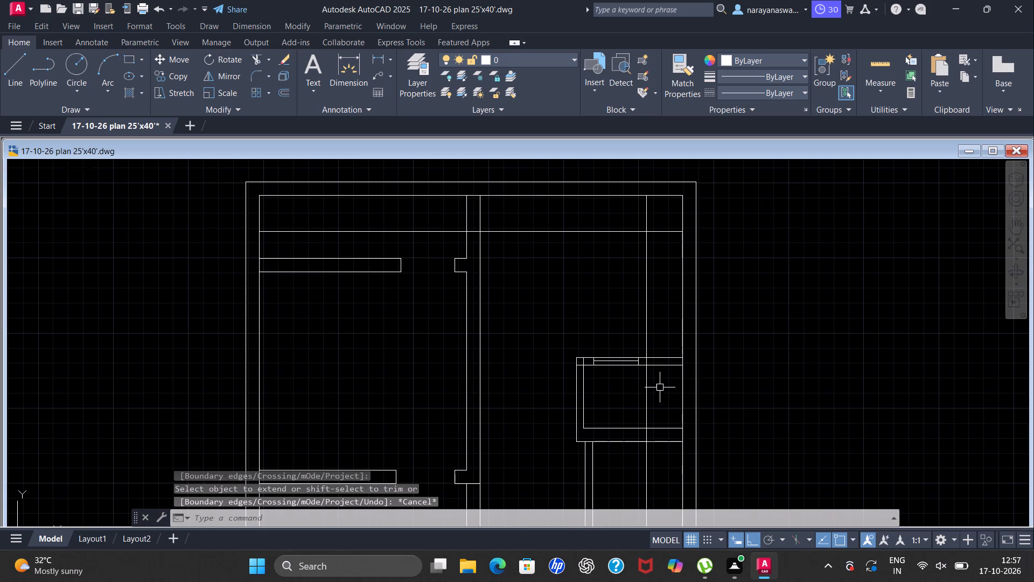
type("tr")
key("Return")
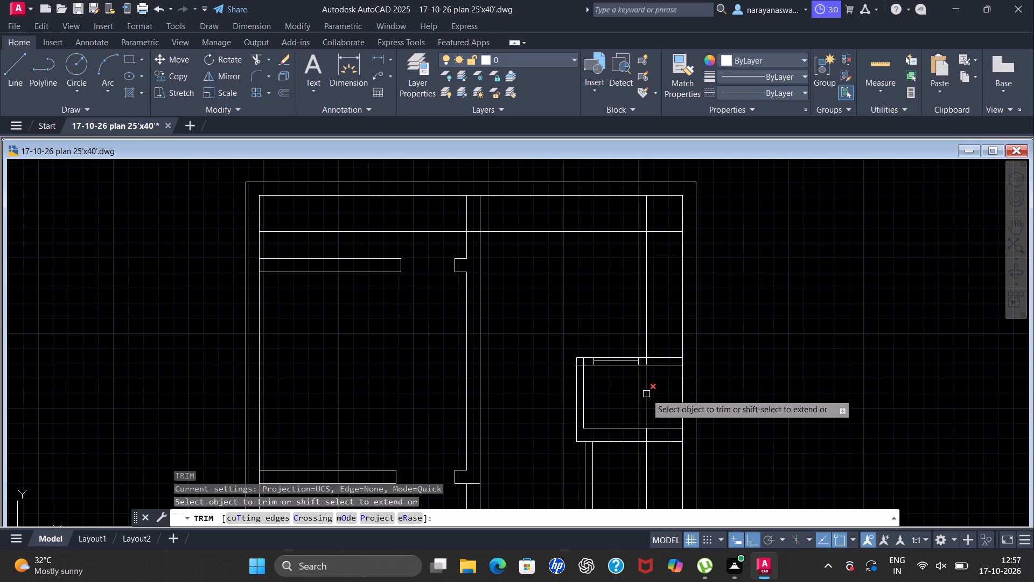
left_click(646, 394)
scroll(646, 353, "up", 3)
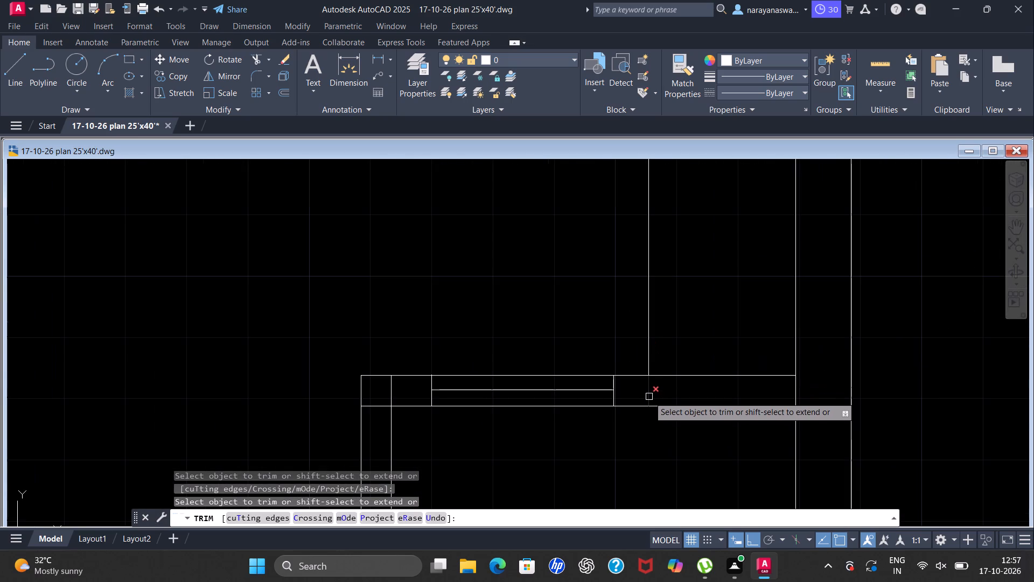
left_click(649, 397)
scroll(659, 358, "down", 4)
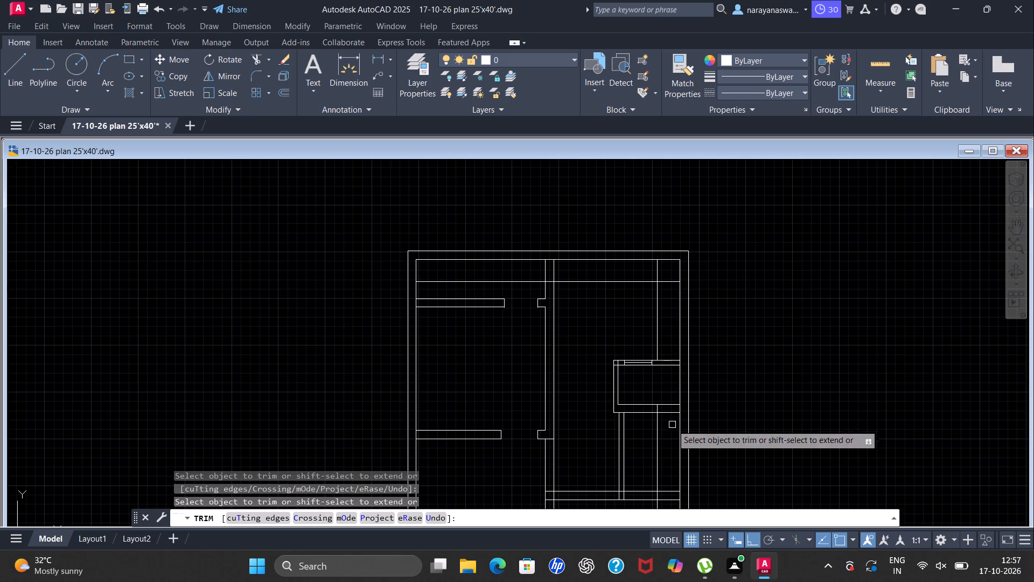
left_click(659, 448)
scroll(658, 414, "up", 4)
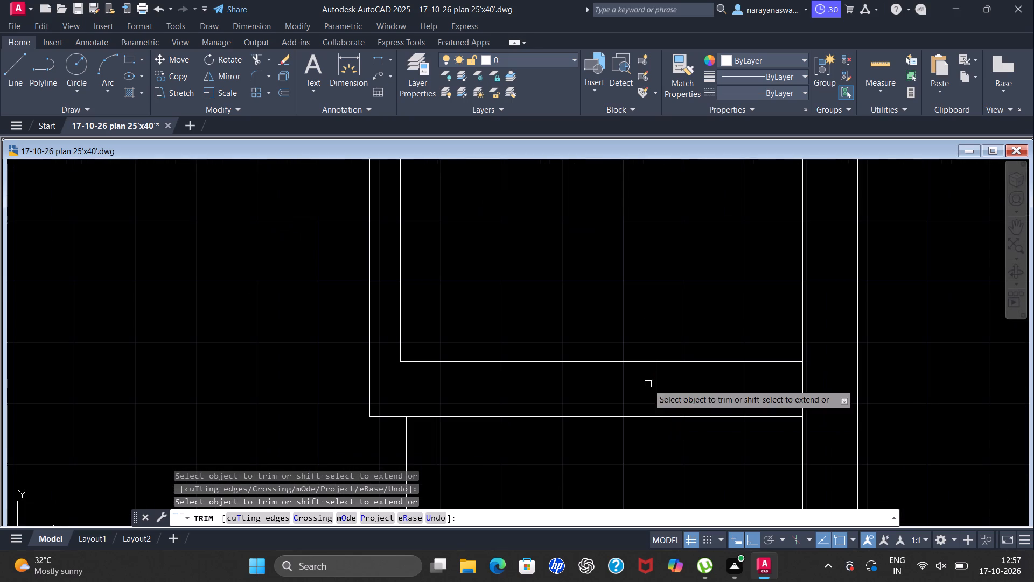
left_click(654, 387)
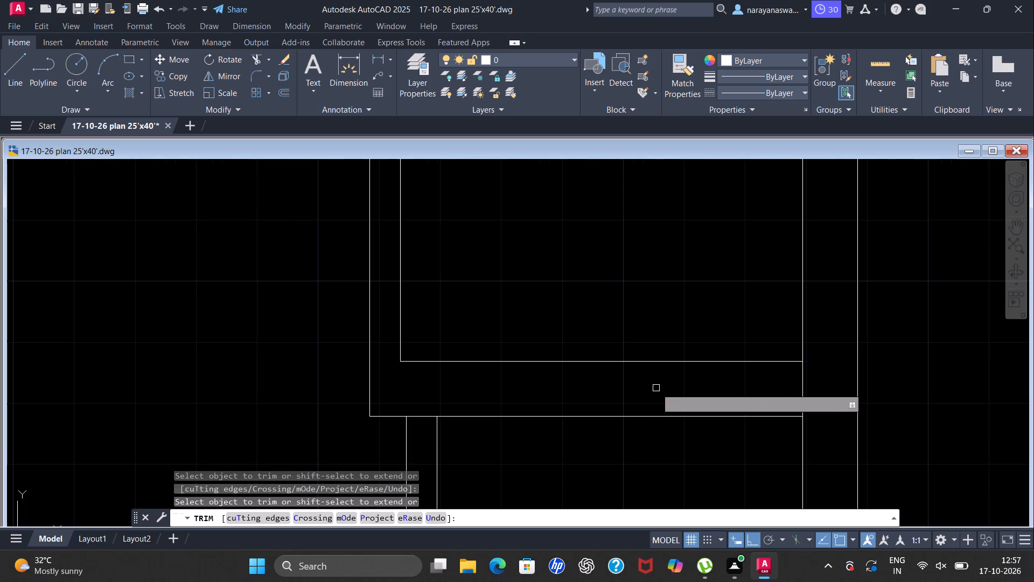
Trim the remaining vertical offset line within the next horizontal wall below and in the room beneath it.
scroll(654, 388, "down", 7)
scroll(645, 434, "up", 4)
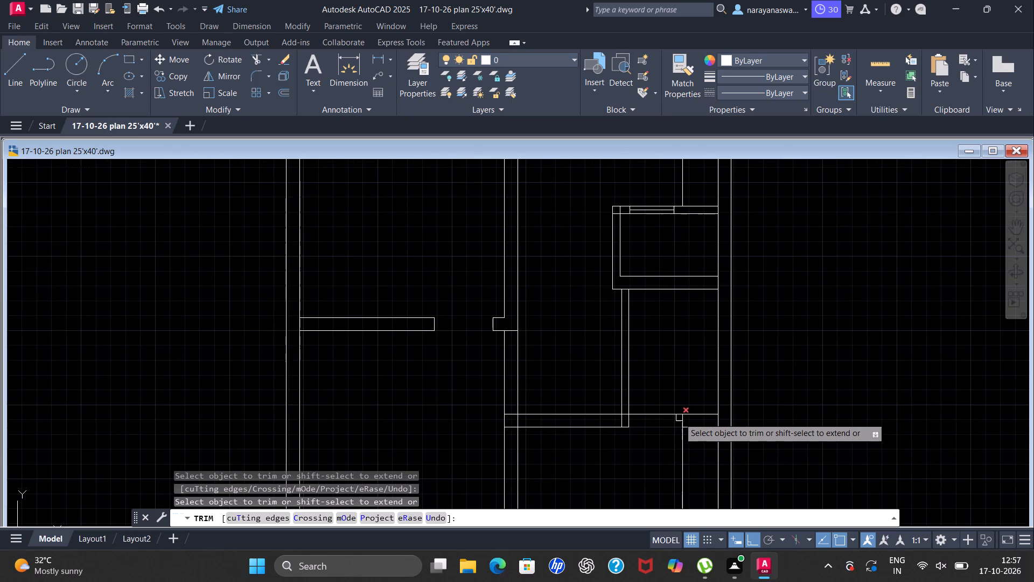
scroll(680, 415, "up", 3)
left_click(686, 435)
scroll(667, 411, "down", 4)
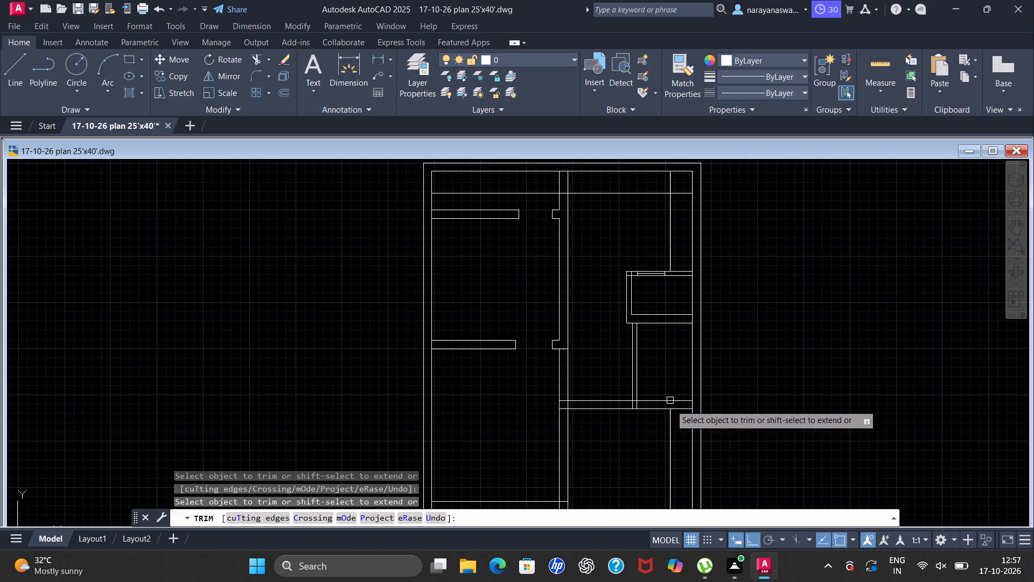
scroll(672, 444, "up", 1)
left_click(672, 444)
Trim the wall lines and connecting centre line between the two jambs to open the small room's doorway.
scroll(662, 427, "down", 3)
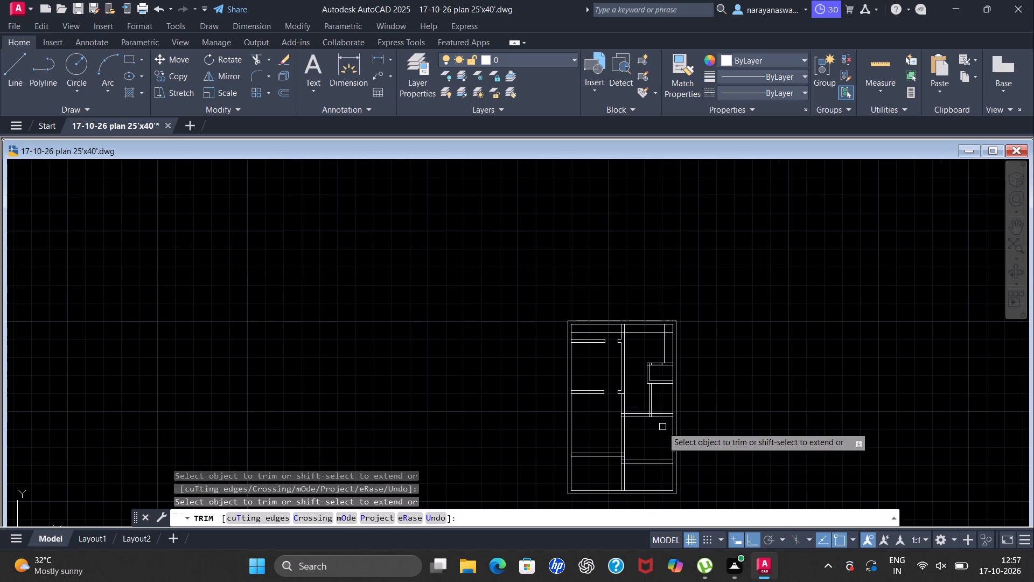
scroll(662, 427, "down", 1)
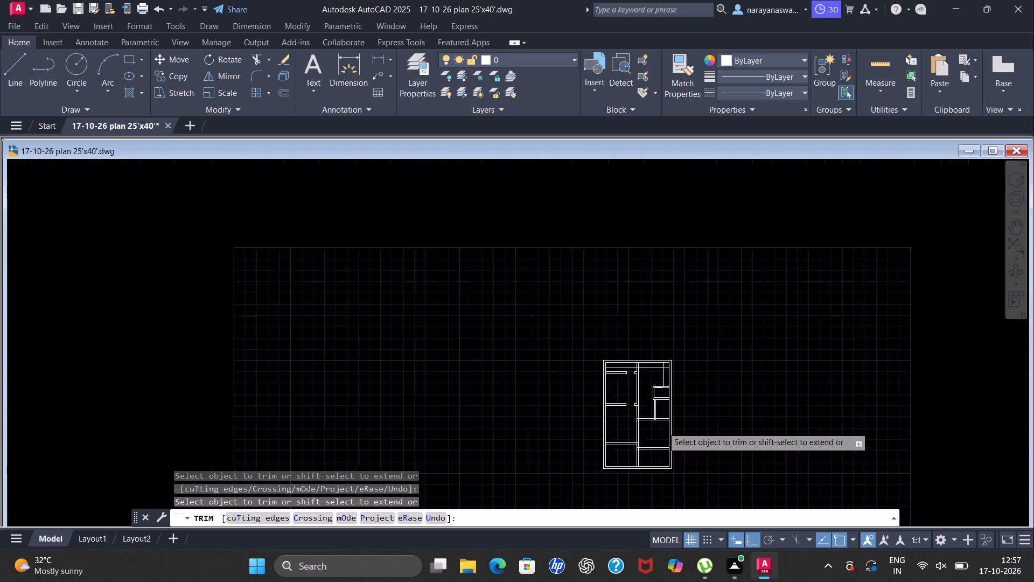
scroll(662, 427, "down", 2)
scroll(662, 440, "up", 4)
scroll(662, 212, "up", 2)
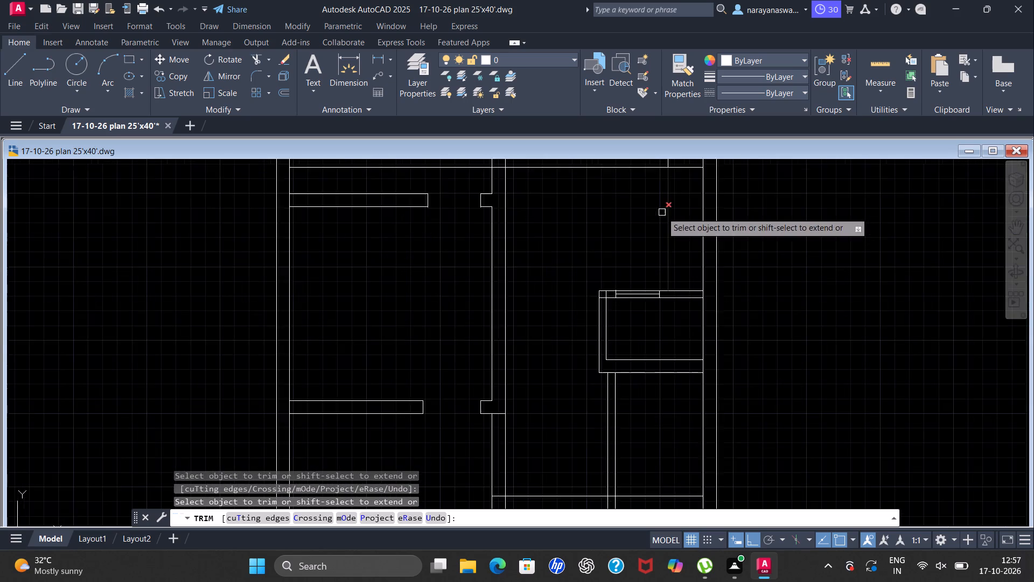
scroll(662, 212, "up", 1)
left_click_drag(617, 291, 649, 371)
scroll(589, 351, "up", 3)
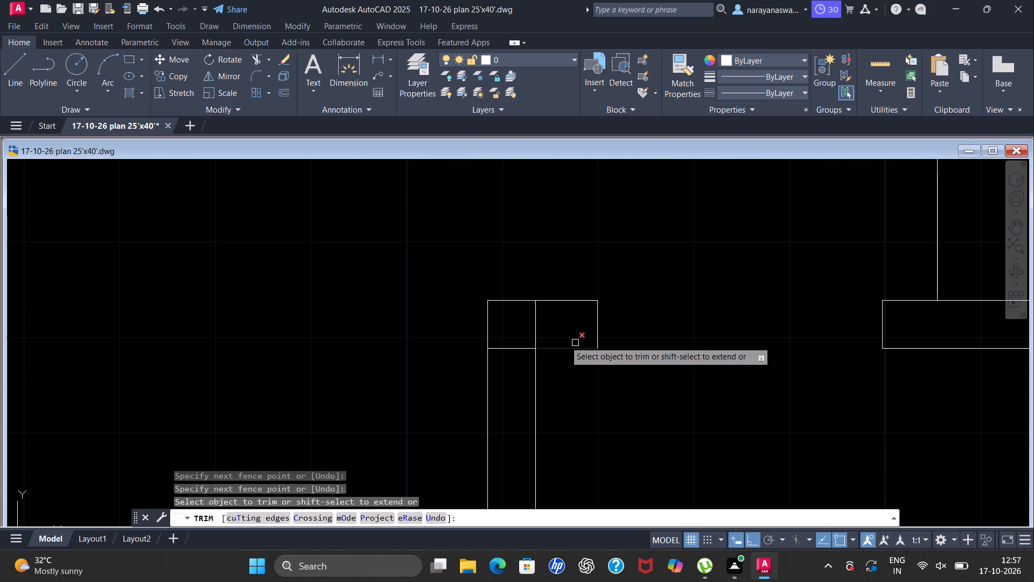
Trim the overlapping wall lines inside the small room's upper-left wall corner.
left_click_drag(553, 320, 513, 365)
scroll(607, 325, "down", 3)
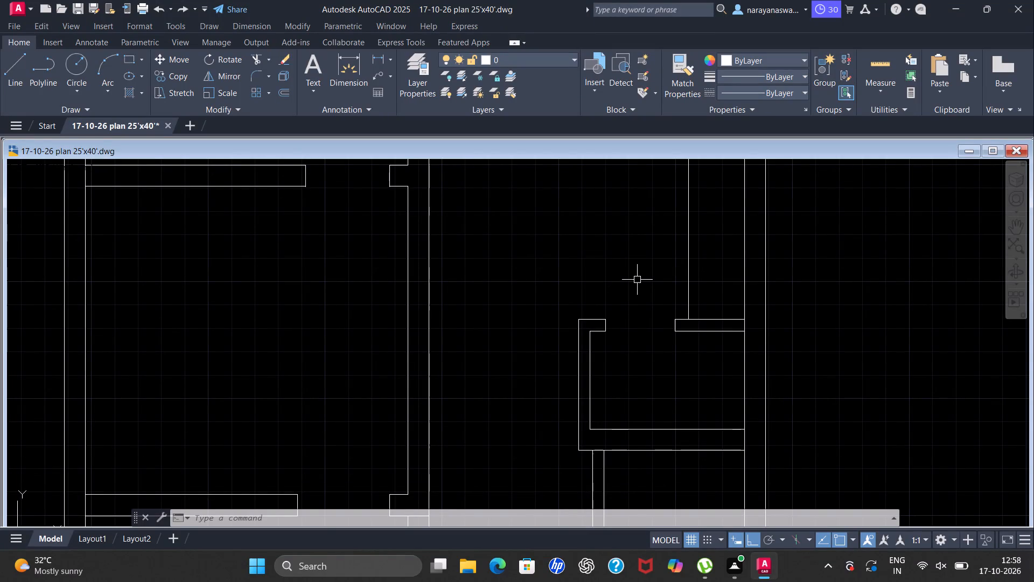
Save the drawing.
key("ctrl+s")
key("ctrl+s")
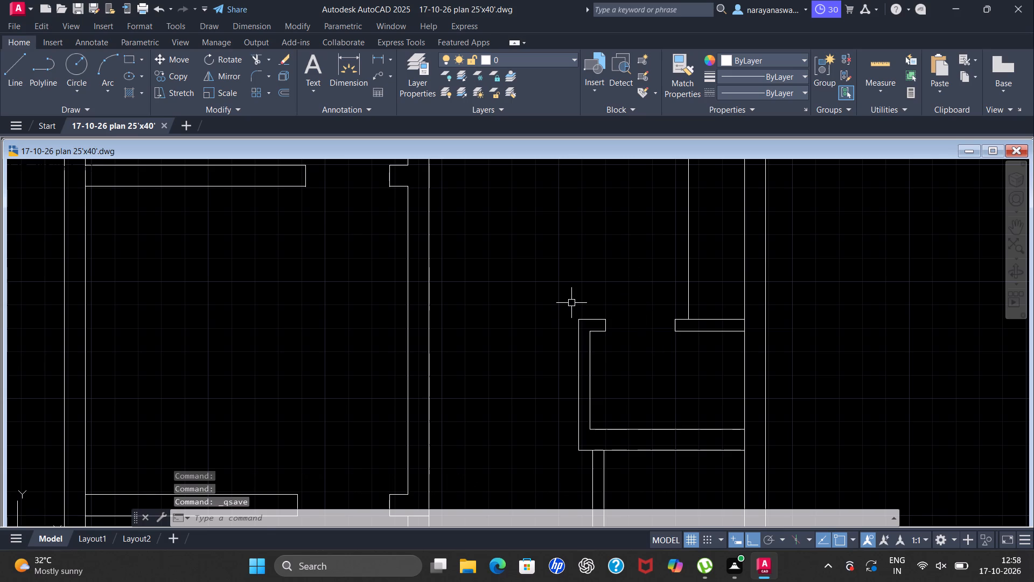
Draw a 5" jamb line across the vertical partition wall a short distance below the small room's lower wall.
scroll(568, 301, "down", 5)
scroll(583, 323, "up", 2)
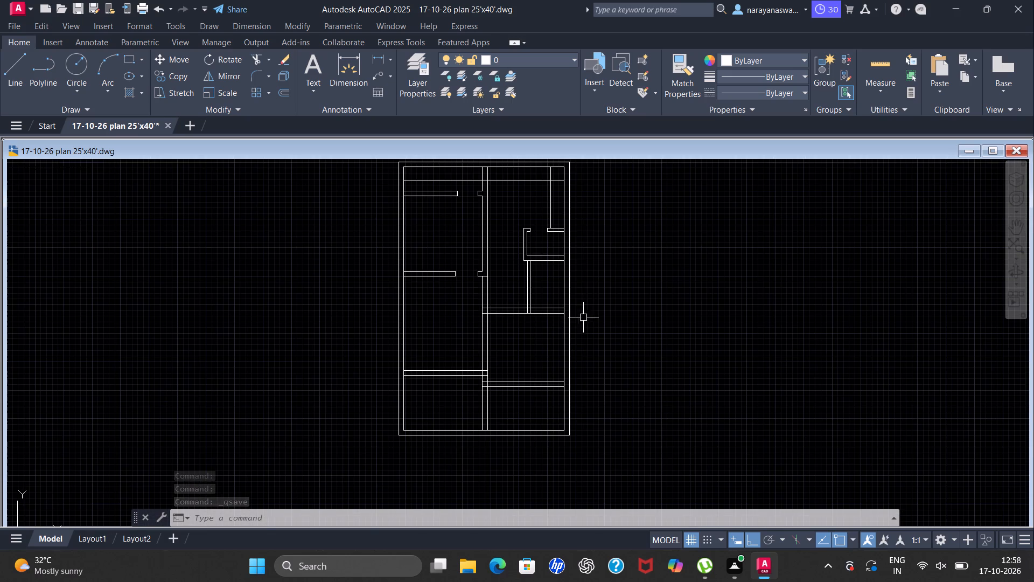
scroll(541, 268, "up", 2)
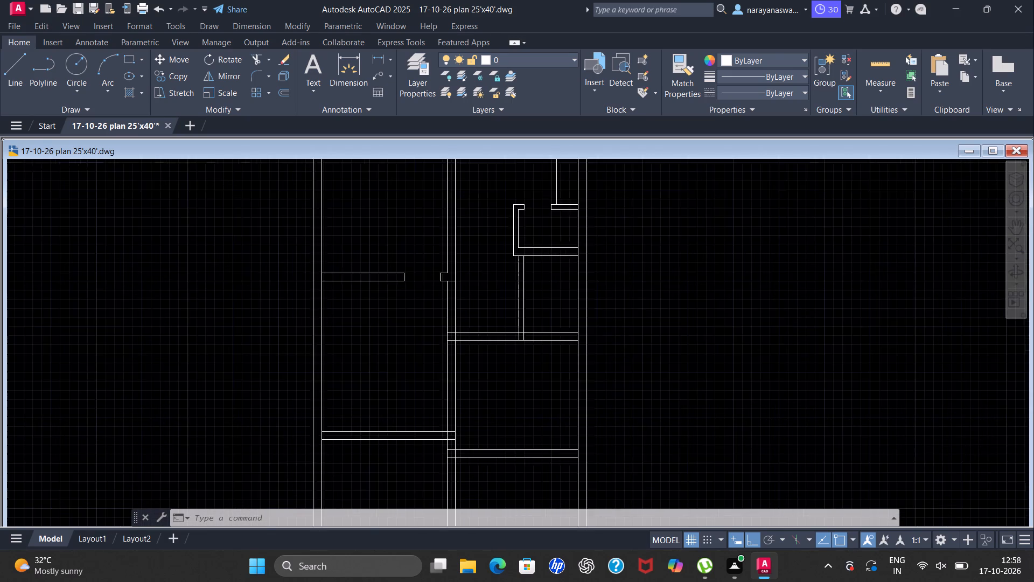
scroll(534, 280, "up", 1)
scroll(524, 253, "down", 2)
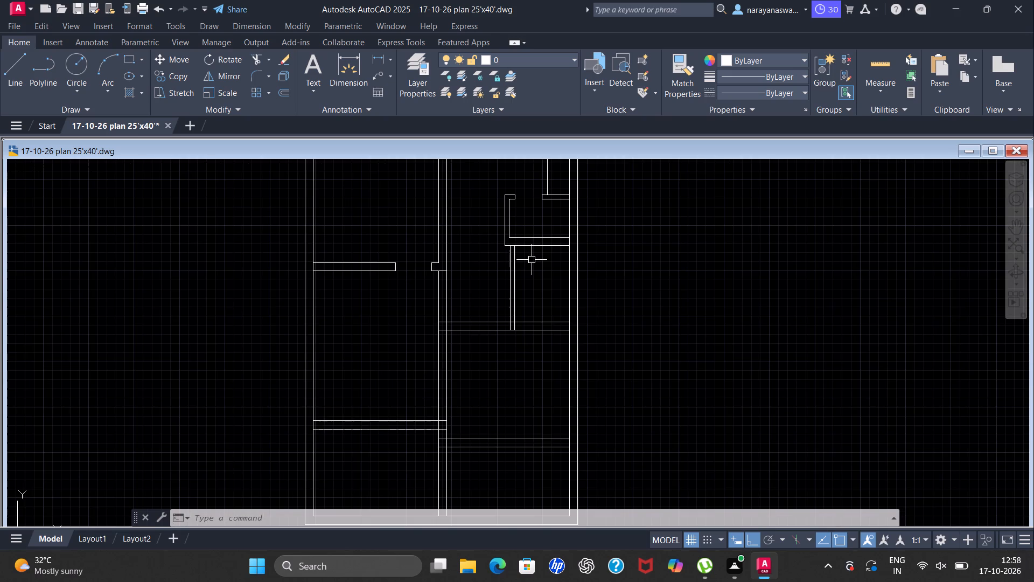
scroll(532, 259, "up", 1)
left_click(15, 63)
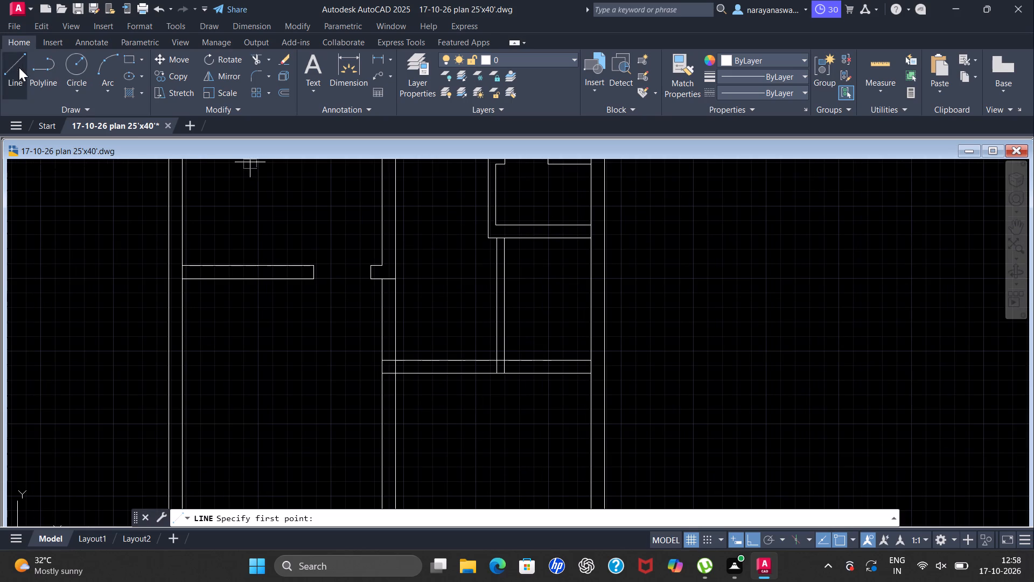
scroll(422, 214, "up", 2)
scroll(599, 259, "down", 1)
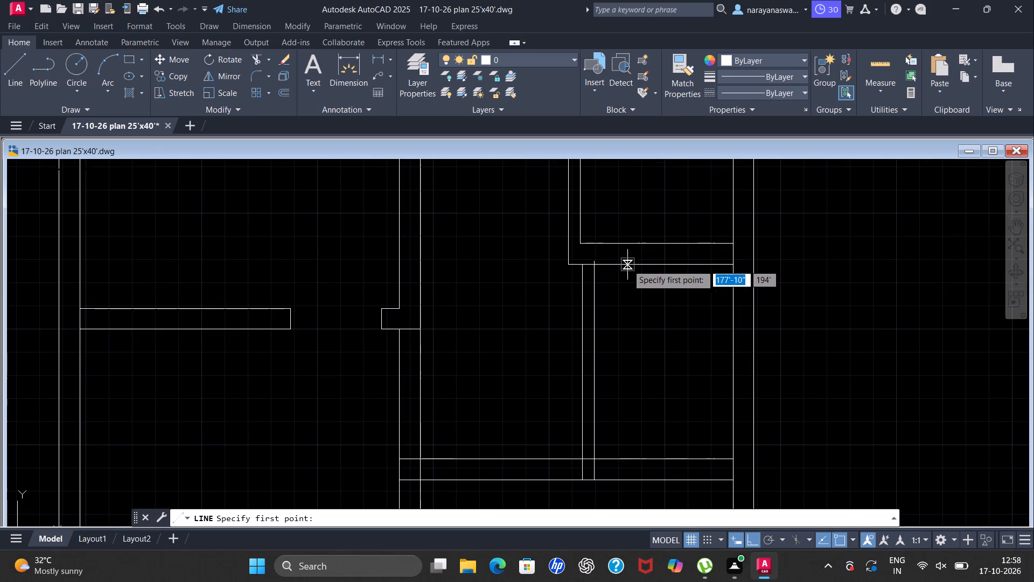
scroll(679, 300, "up", 2)
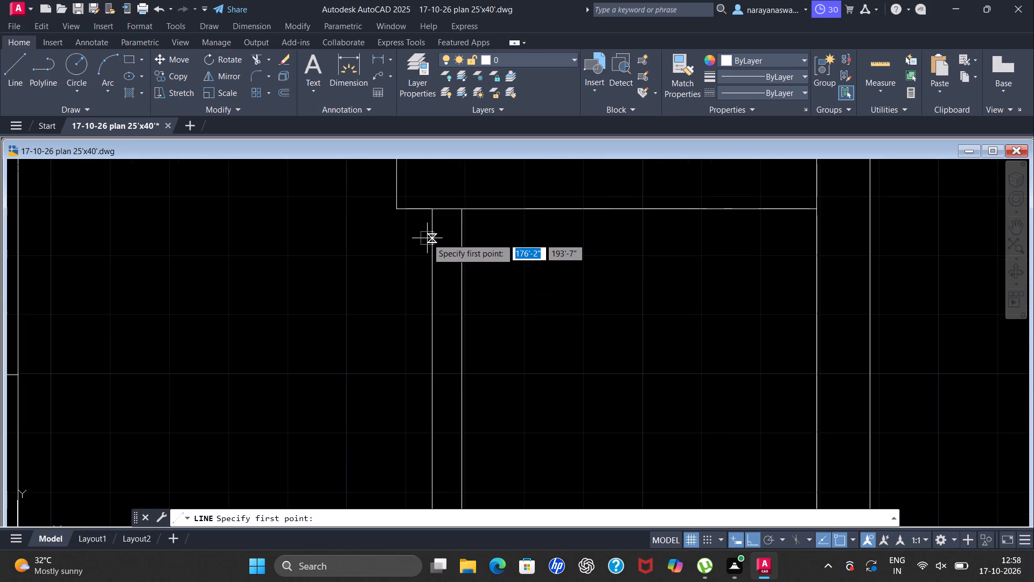
scroll(423, 240, "up", 1)
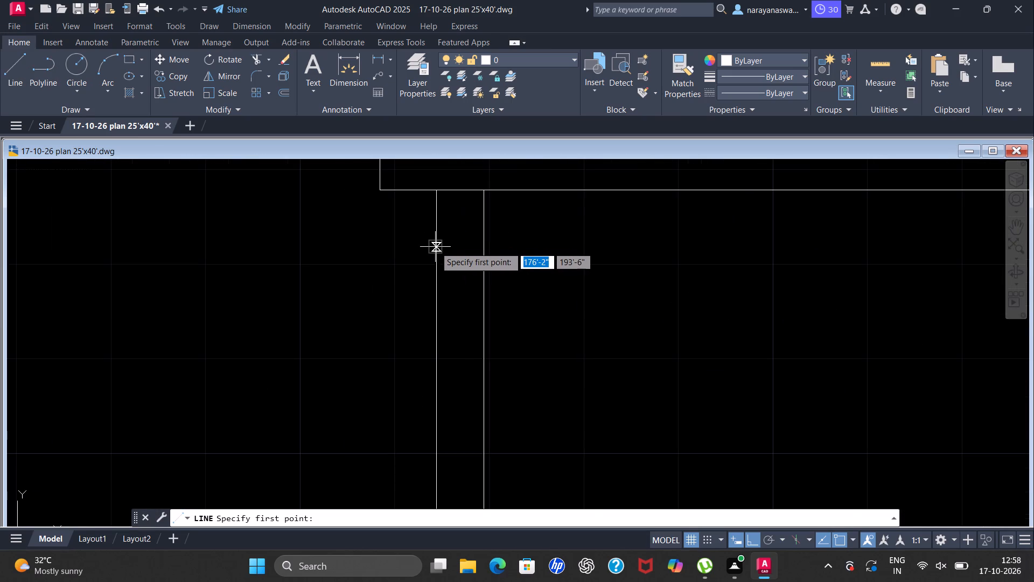
left_click(438, 238)
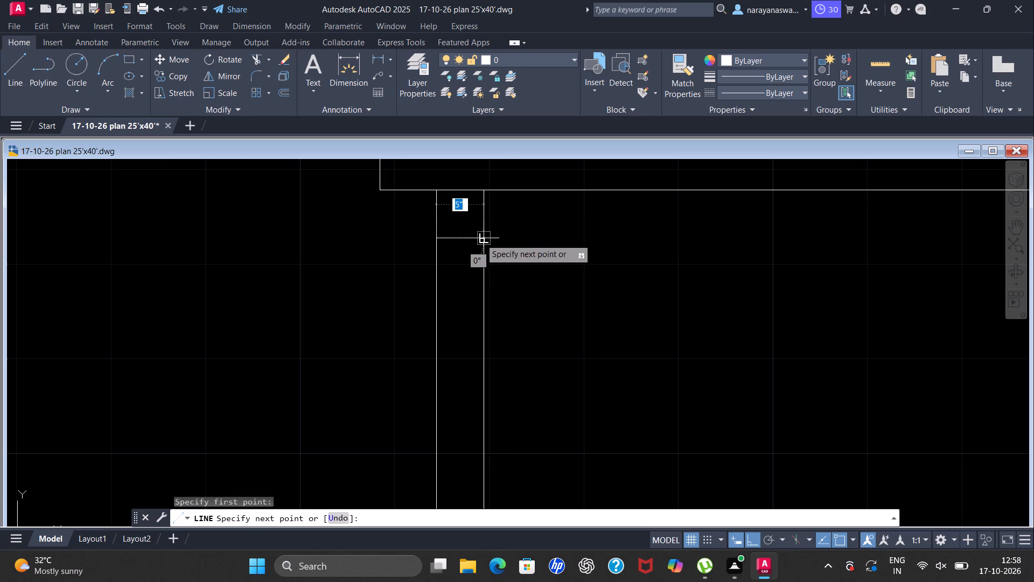
left_click(480, 239)
key("Escape")
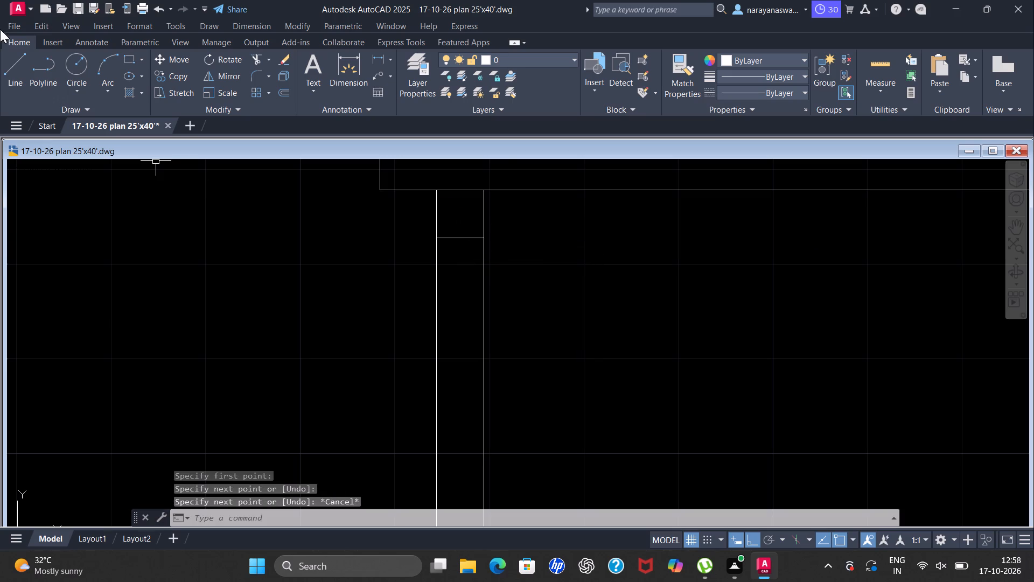
Draw a line about 2'-7" down from the jamb's midpoint inside the partition and a lower jamb line across both wall faces.
left_click(0, 67)
left_click(6, 72)
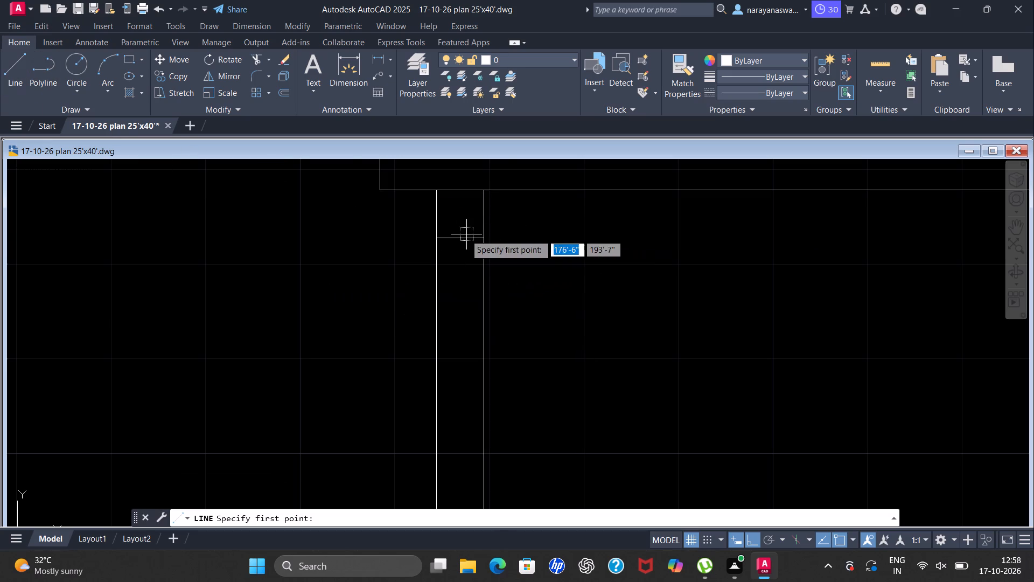
left_click(458, 238)
scroll(472, 230, "down", 2)
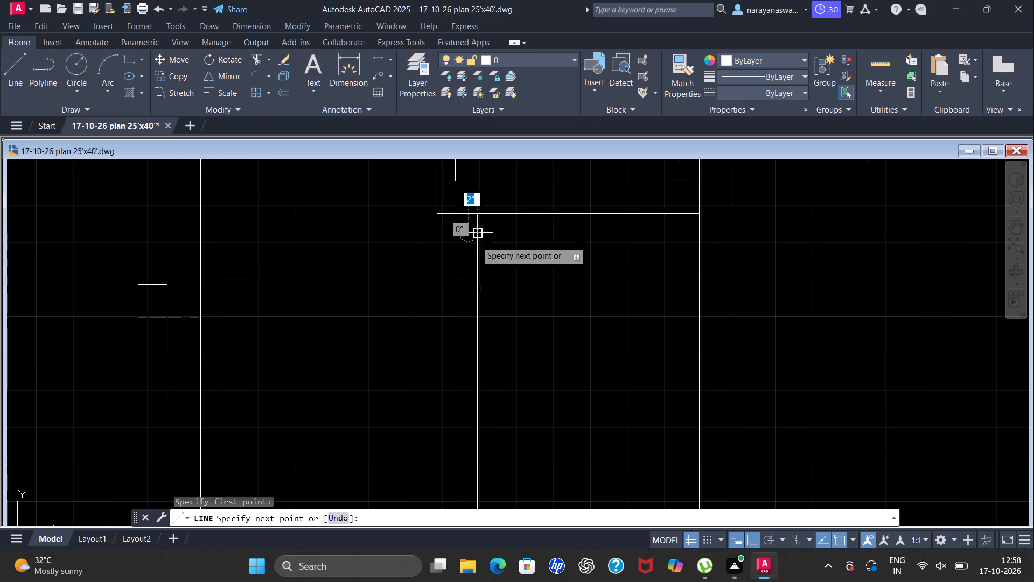
scroll(480, 321, "up", 2)
scroll(446, 377, "down", 2)
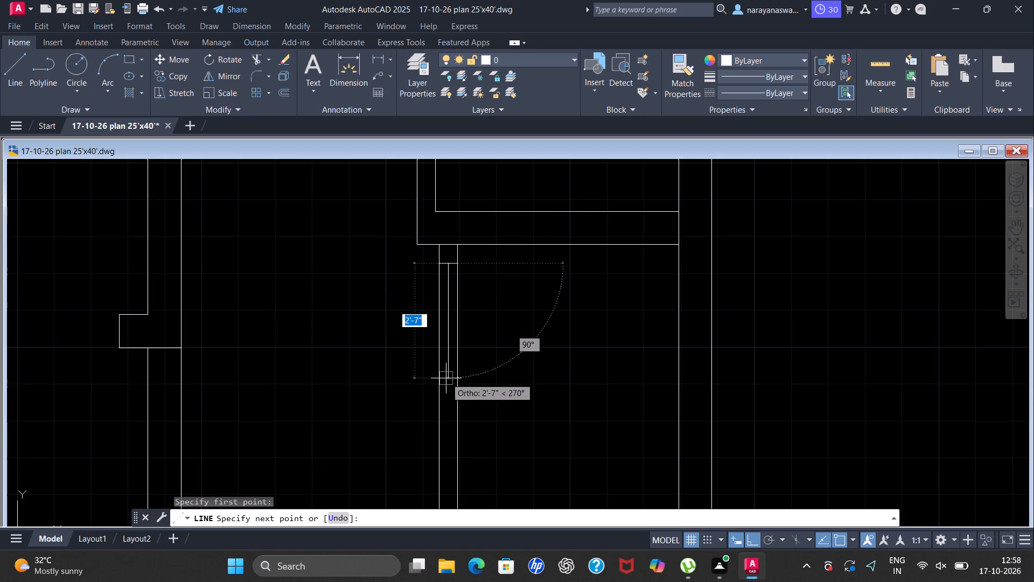
left_click(449, 382)
scroll(441, 383, "up", 6)
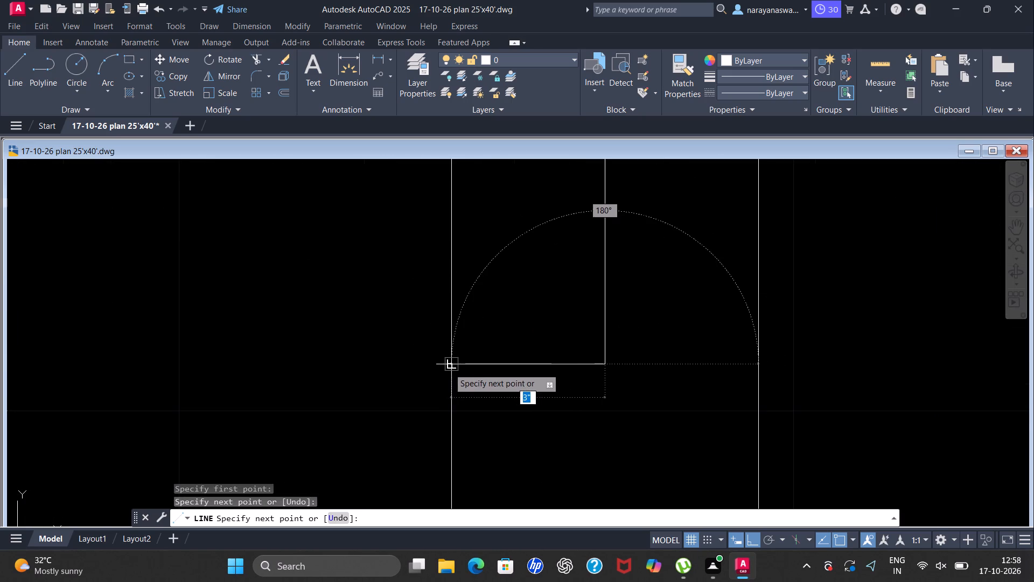
left_click(449, 368)
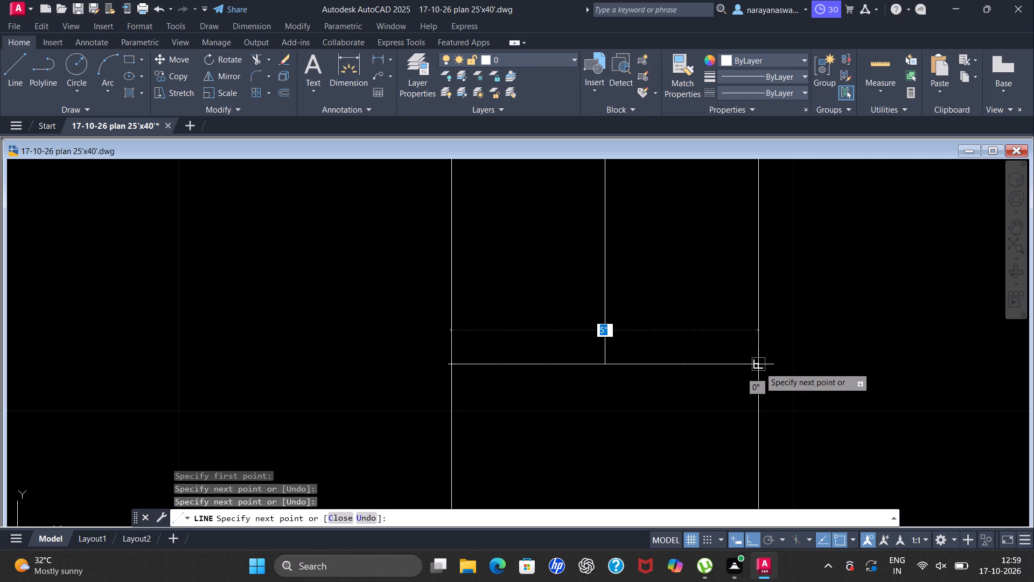
left_click(759, 367)
key("Escape")
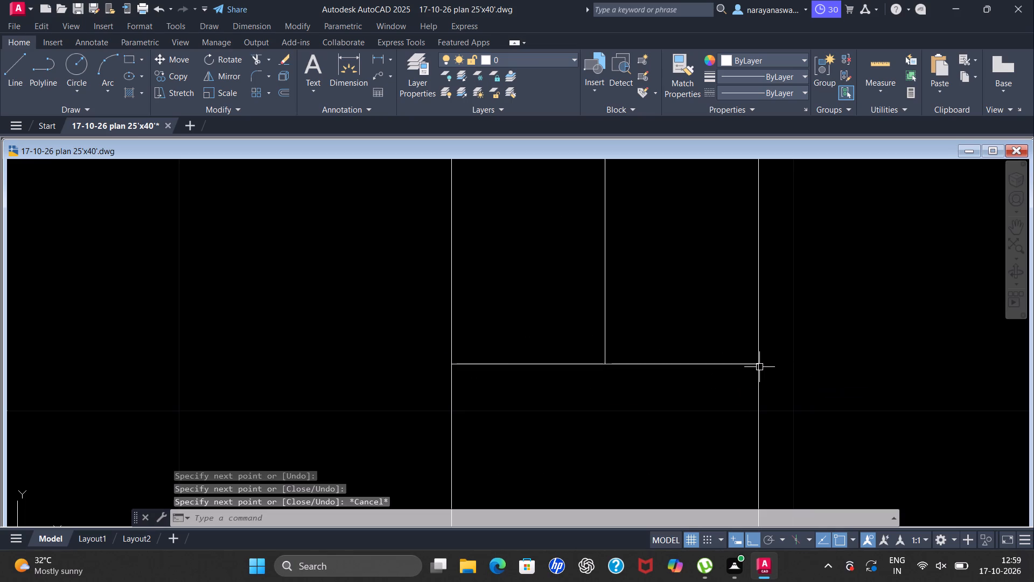
Trim the partition's wall lines and centre line between the two jambs to open the doorway.
scroll(414, 231, "down", 6)
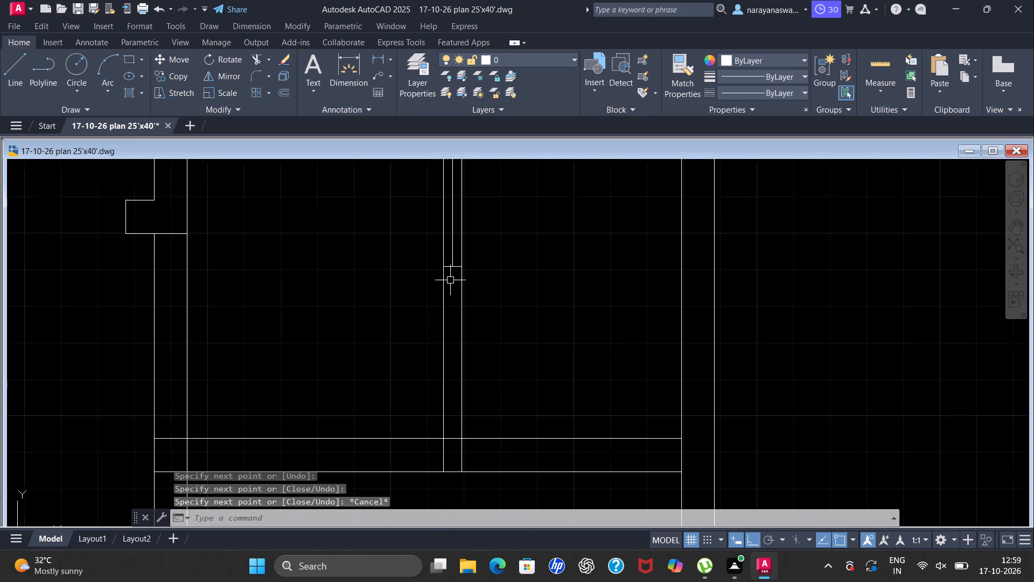
scroll(426, 237, "down", 2)
scroll(422, 167, "up", 2)
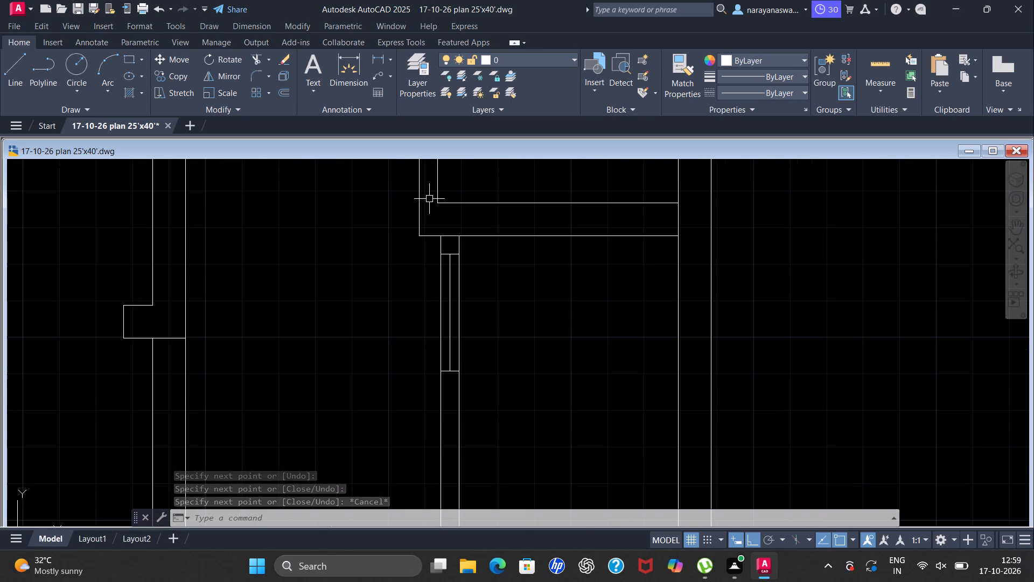
type("tr")
key("Return")
left_click_drag(408, 294, 409, 294)
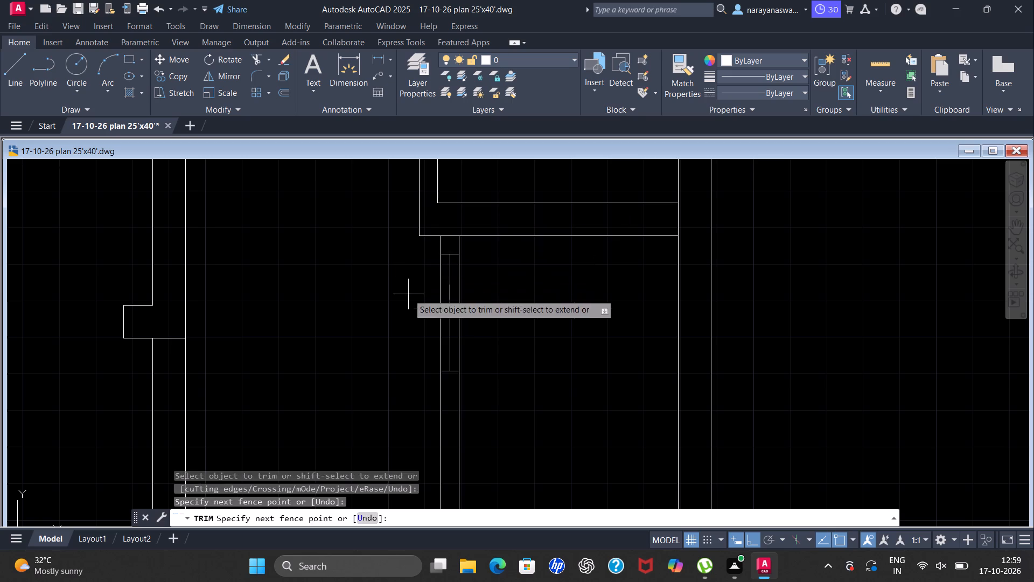
left_click_drag(409, 294, 546, 294)
Trim the small room's lower wall line where the short partition stub above the new doorway meets it.
scroll(482, 326, "down", 2)
scroll(467, 287, "up", 2)
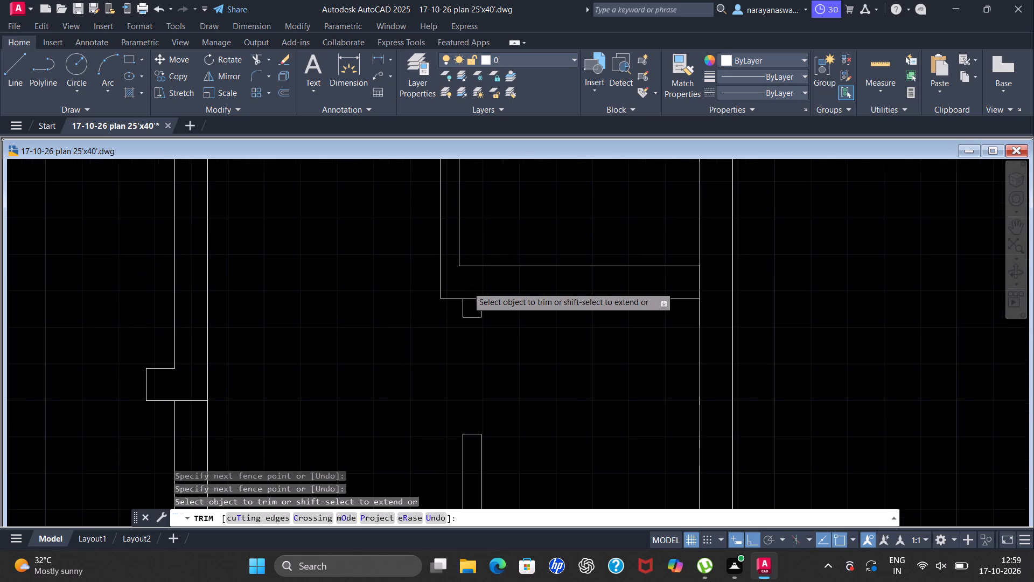
scroll(467, 287, "up", 3)
left_click_drag(466, 303, 476, 377)
scroll(473, 317, "down", 4)
scroll(632, 298, "down", 2)
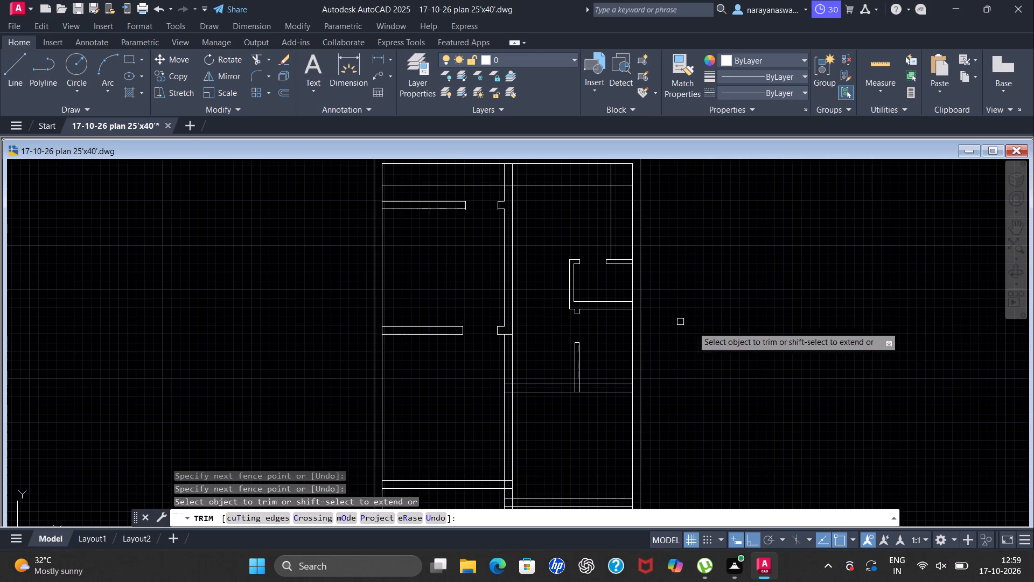
Save the drawing with the new partition doorway.
key("ctrl+s")
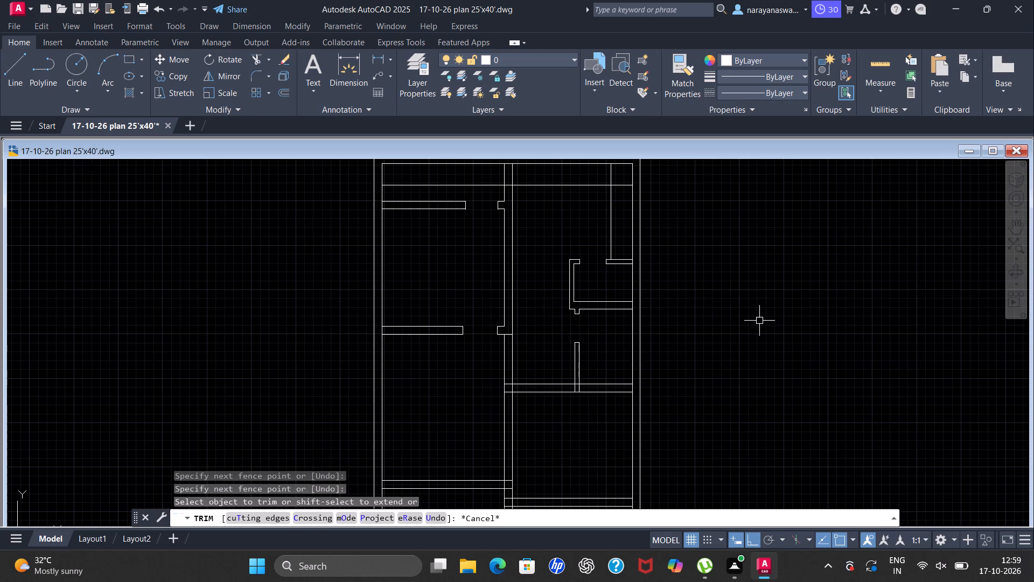
key("Escape")
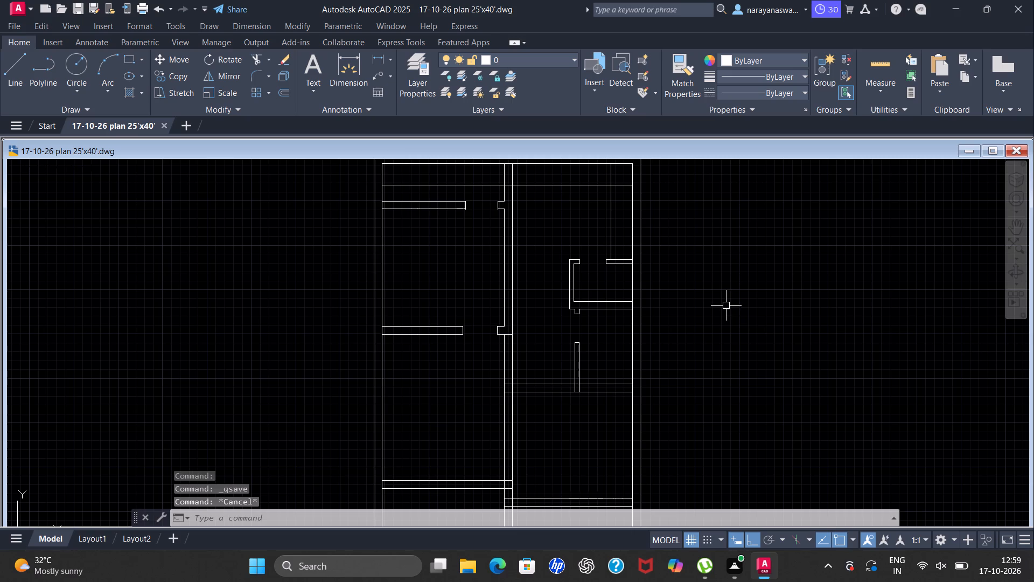
Draw a jamb line across the central vertical wall just below the horizontal wall beneath the partition.
scroll(543, 376, "down", 2)
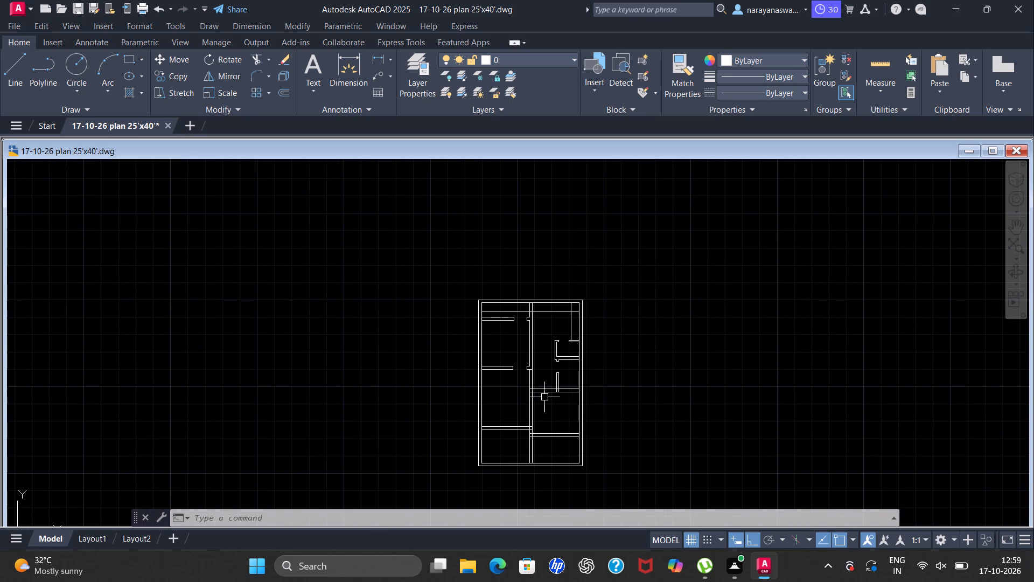
scroll(539, 396, "down", 1)
scroll(538, 458, "up", 1)
scroll(572, 335, "up", 2)
scroll(501, 444, "up", 1)
scroll(507, 379, "down", 1)
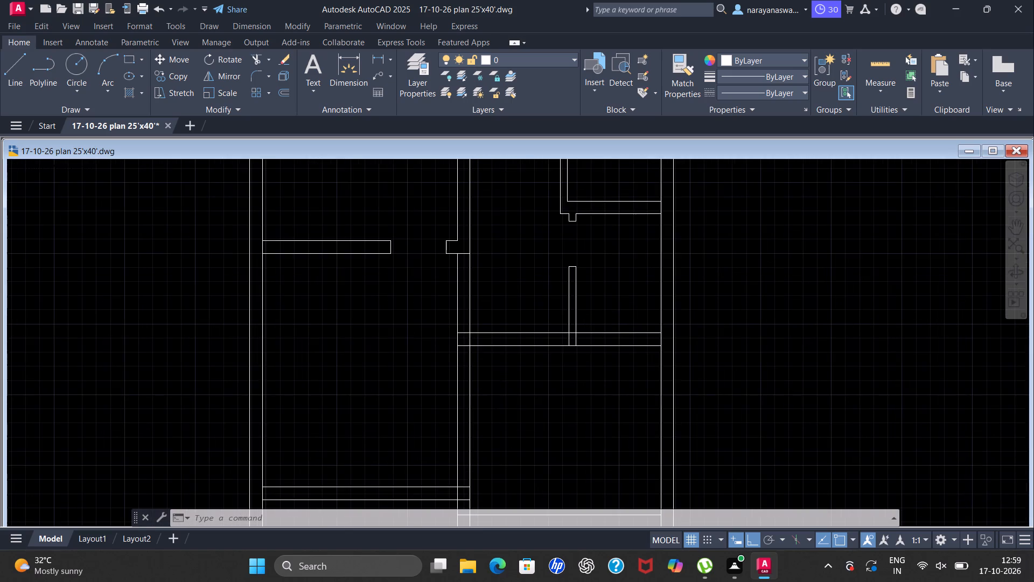
scroll(507, 379, "down", 1)
scroll(501, 427, "up", 2)
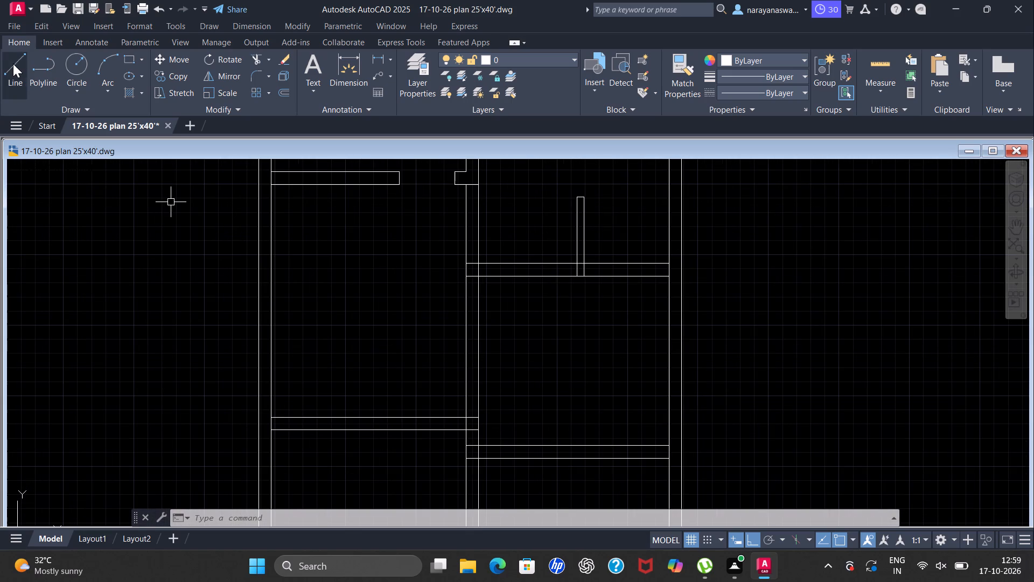
left_click(17, 65)
scroll(543, 318, "up", 1)
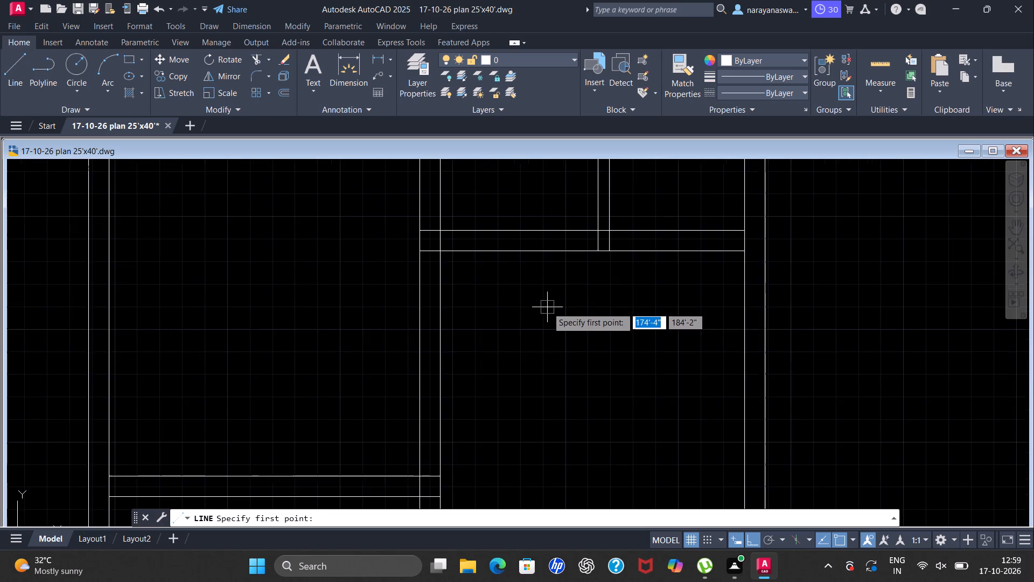
scroll(547, 307, "up", 1)
scroll(485, 306, "down", 2)
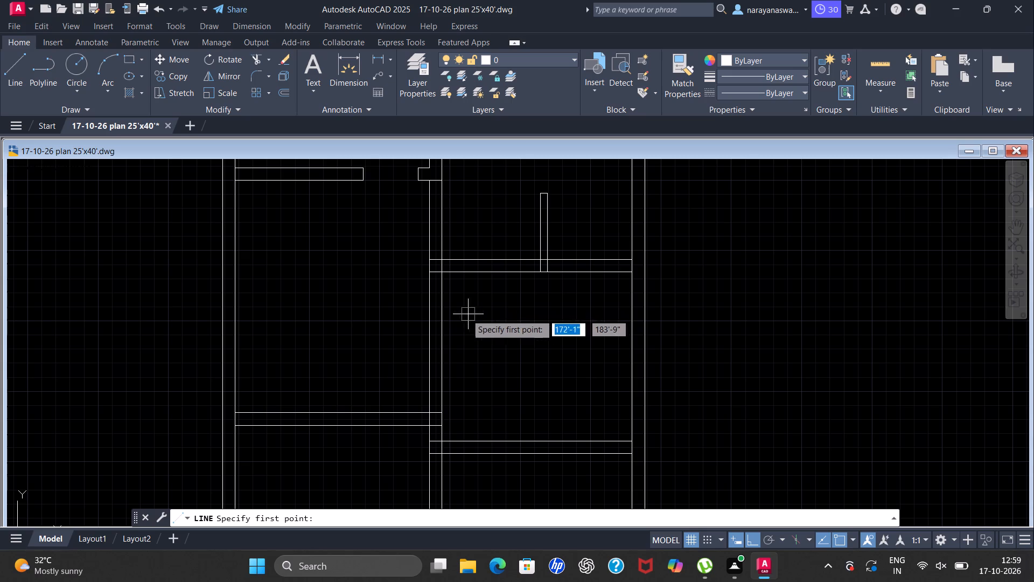
scroll(448, 278, "up", 2)
scroll(389, 274, "up", 2)
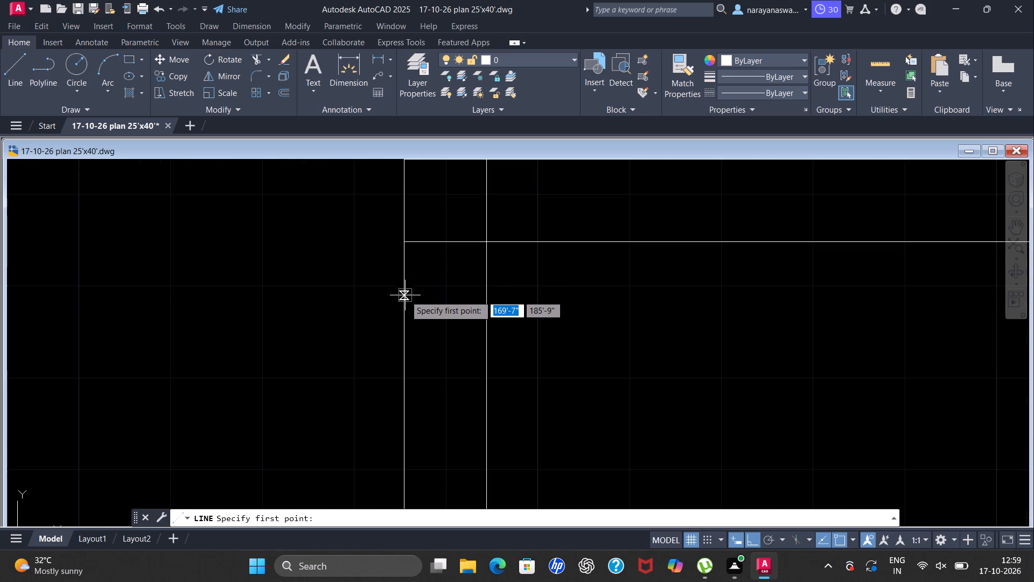
left_click(405, 295)
left_click(490, 301)
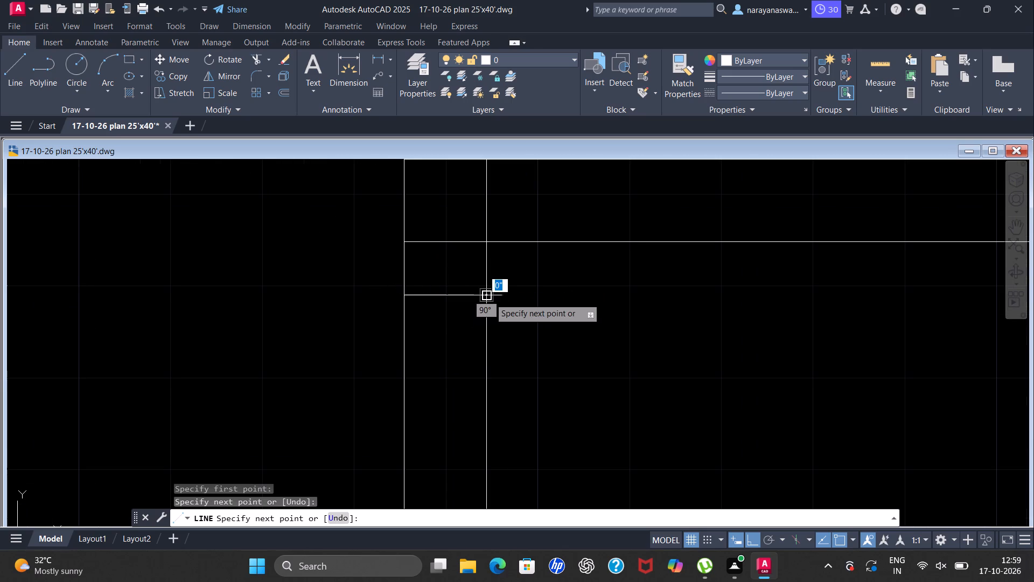
key("Escape")
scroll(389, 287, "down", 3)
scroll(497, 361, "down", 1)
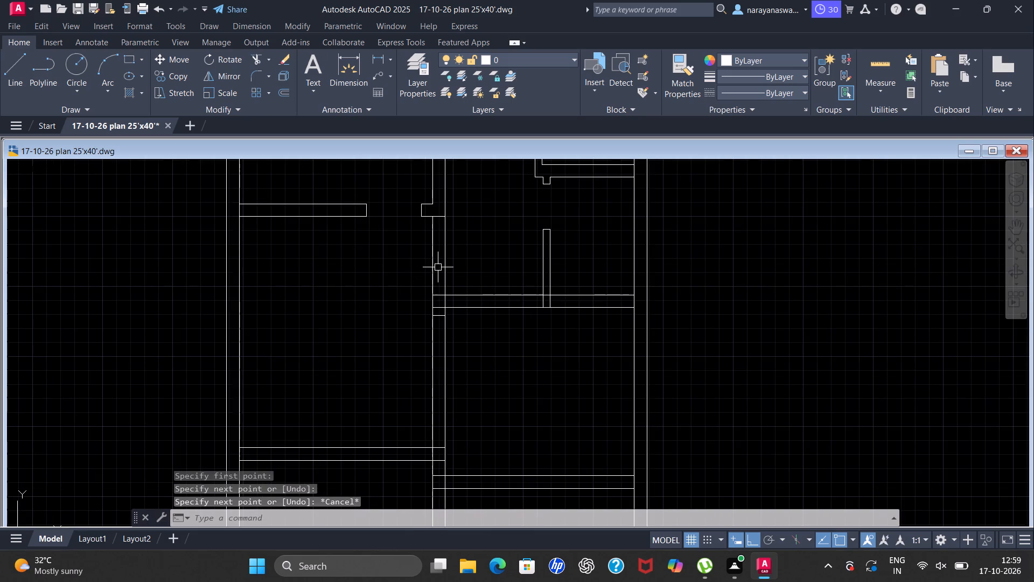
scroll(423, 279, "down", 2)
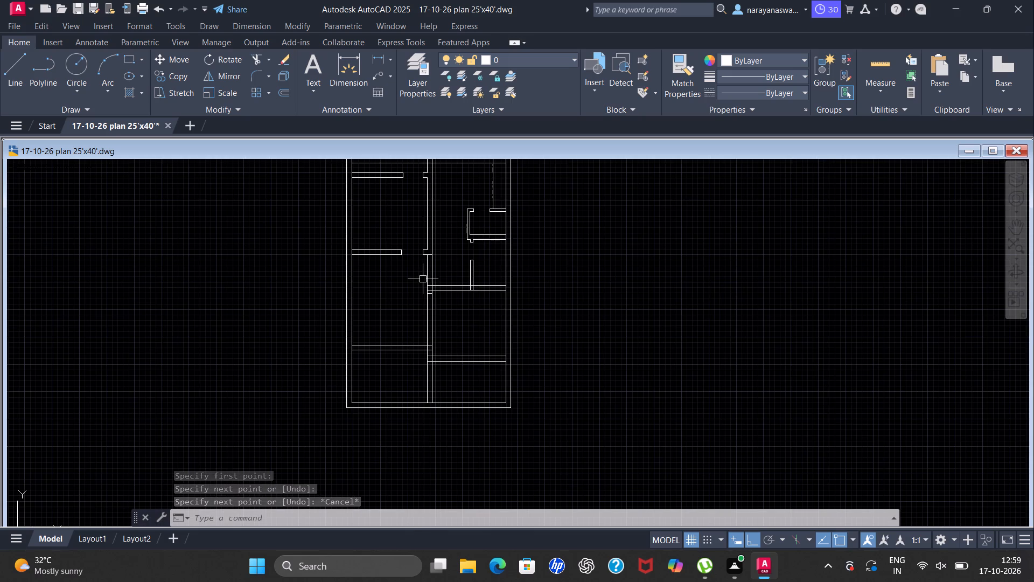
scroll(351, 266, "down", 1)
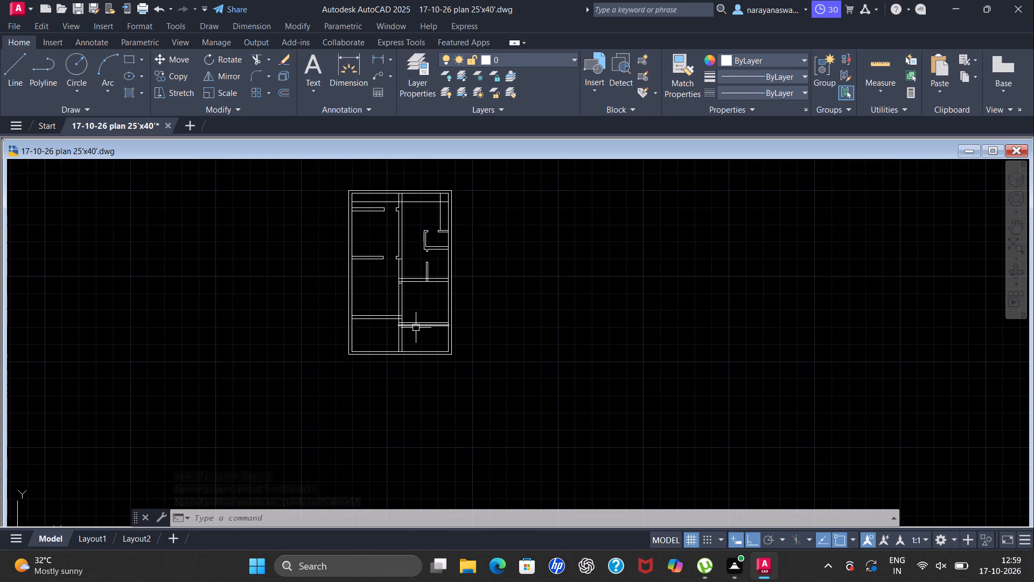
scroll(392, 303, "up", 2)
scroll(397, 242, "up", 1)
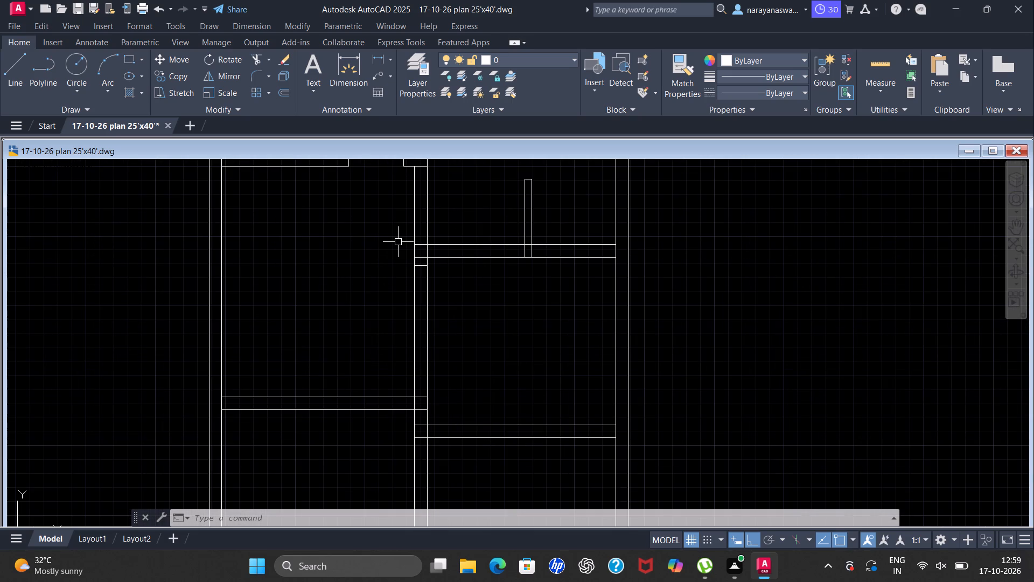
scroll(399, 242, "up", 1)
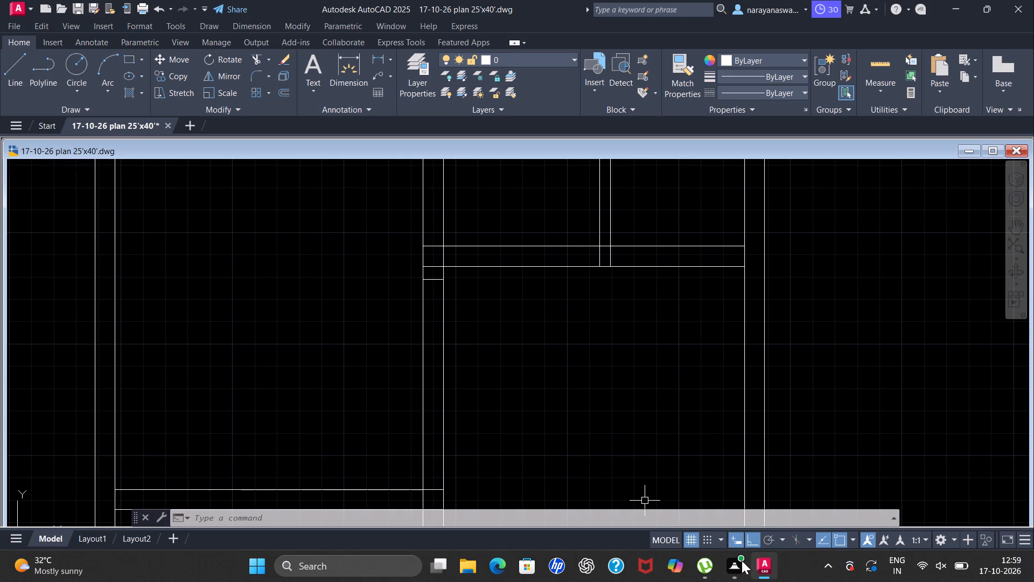
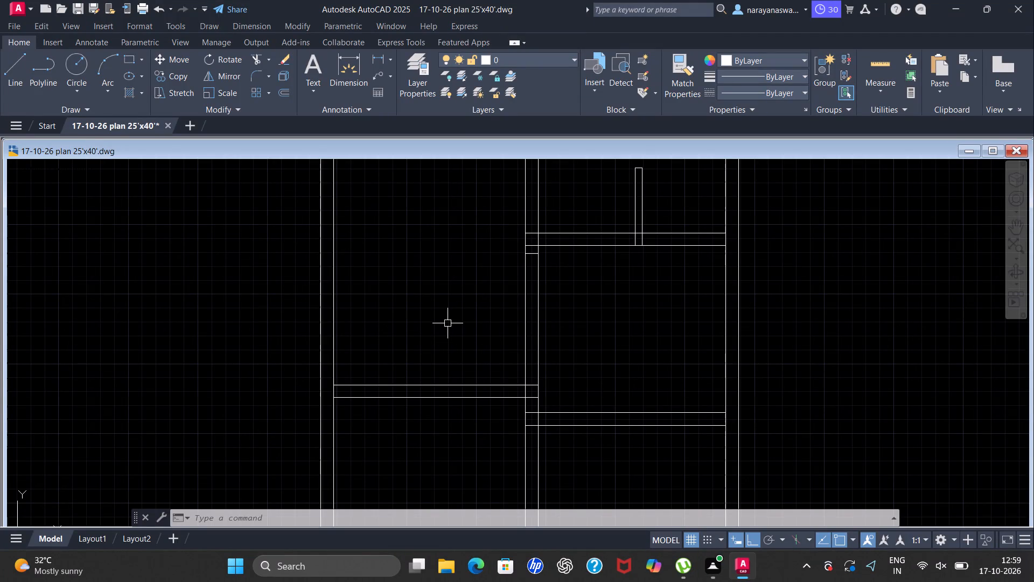
Save the drawing with the new jamb line on the central vertical wall.
key("ctrl+s")
key("ctrl+s")
key("ctrl+s")
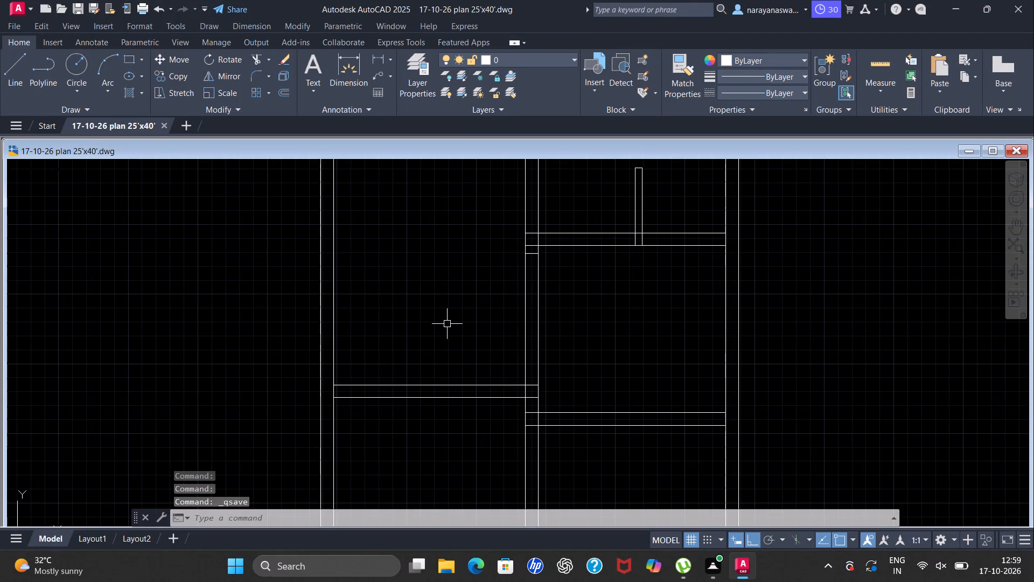
key("ctrl+s")
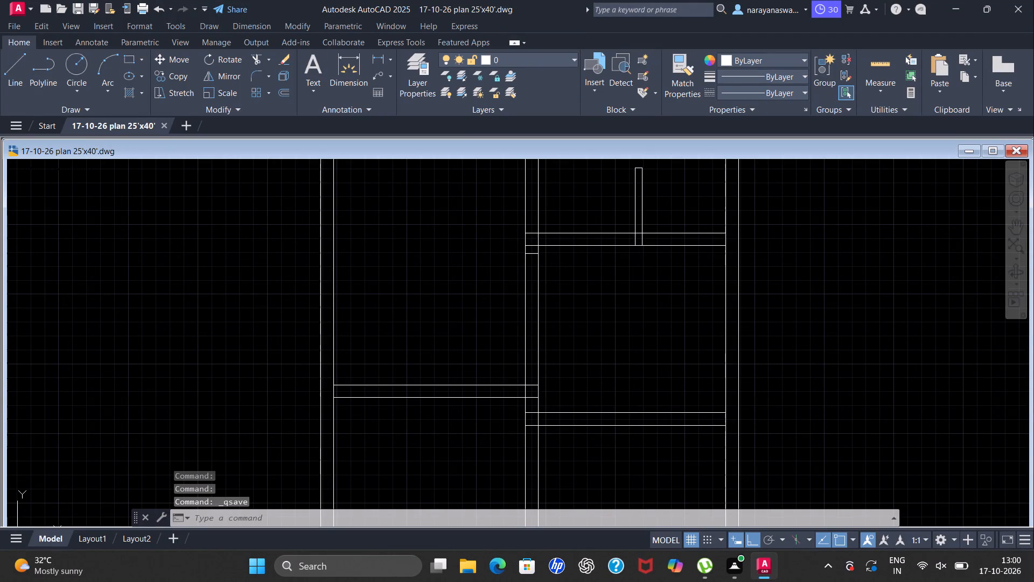
key("ctrl+s")
left_click_drag(739, 569, 732, 548)
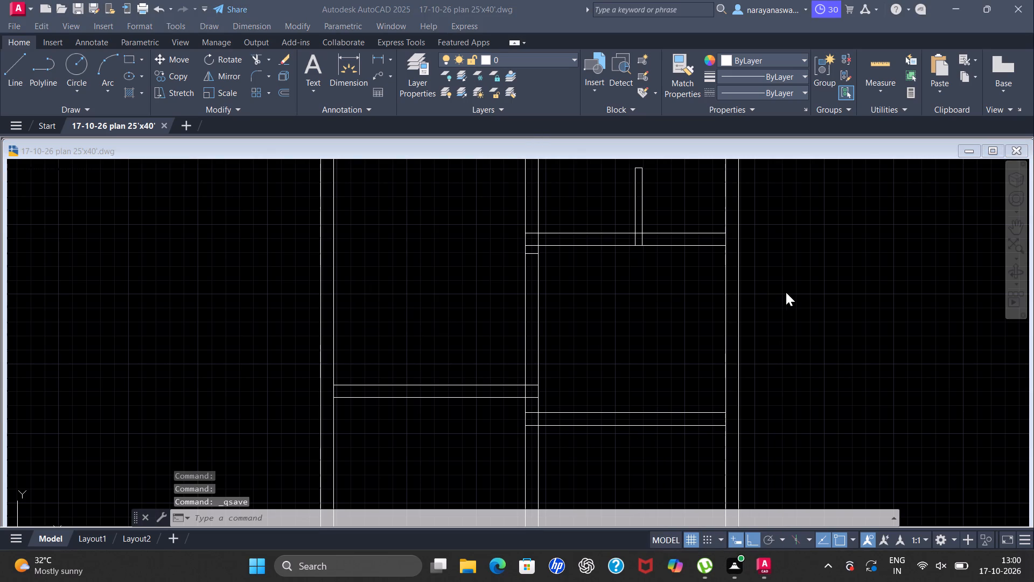
Draw a centre line straight down inside the central vertical wall from the midpoint of the new jamb line.
scroll(536, 207, "down", 1)
scroll(555, 264, "up", 1)
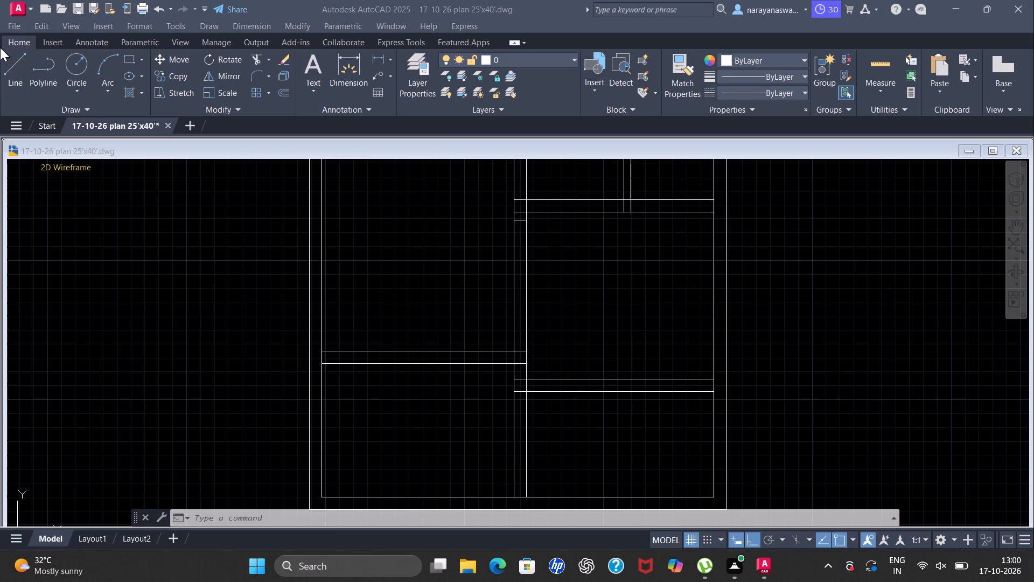
scroll(550, 256, "up", 2)
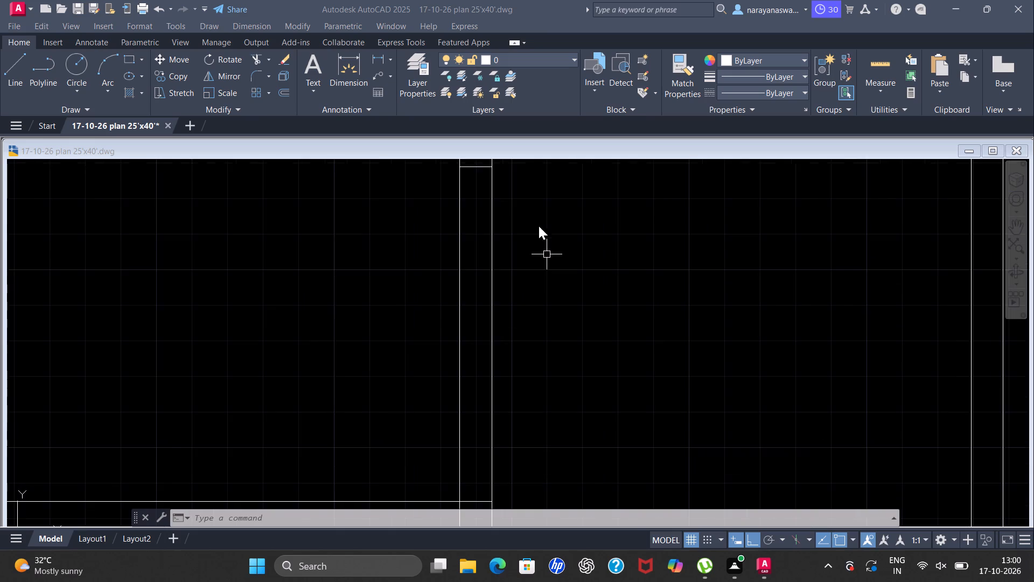
scroll(551, 244, "down", 2)
scroll(556, 193, "up", 1)
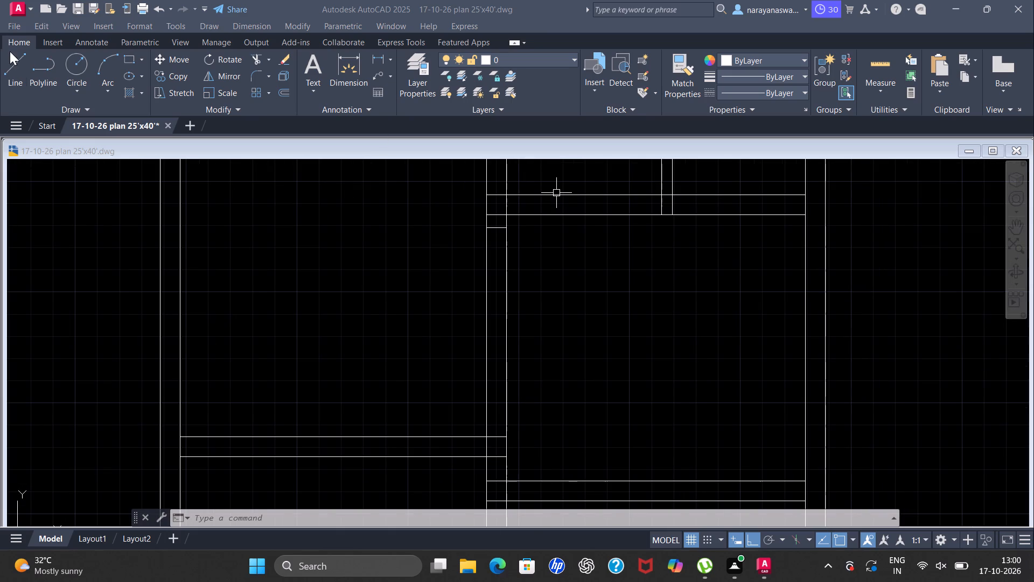
left_click(26, 61)
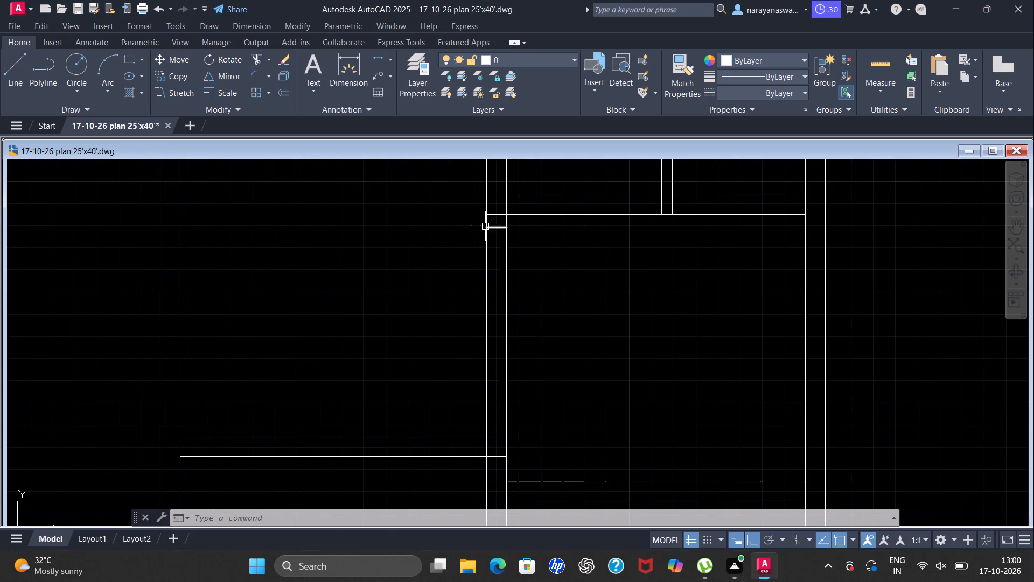
left_click(11, 64)
scroll(507, 222, "up", 2)
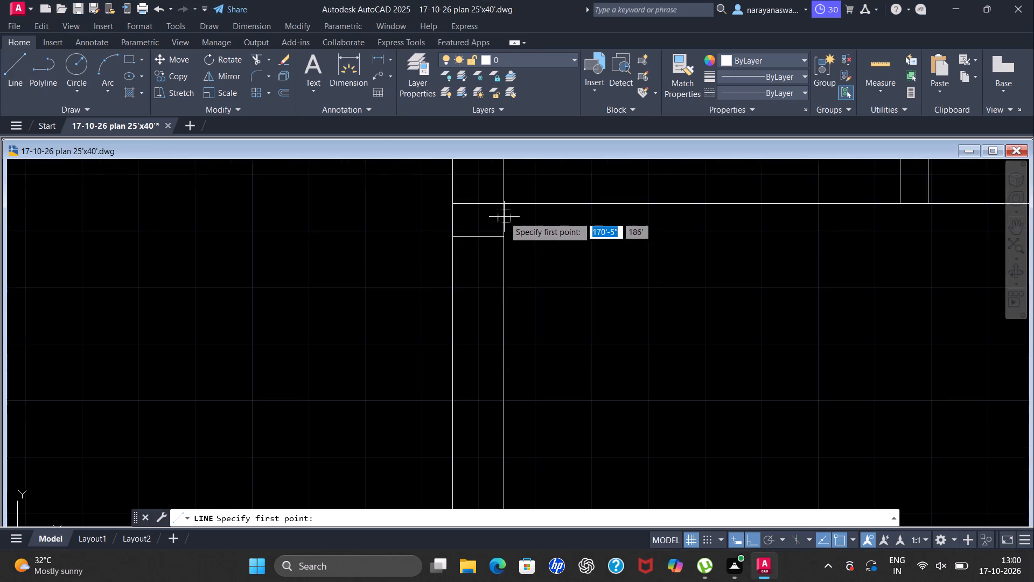
scroll(485, 241, "up", 2)
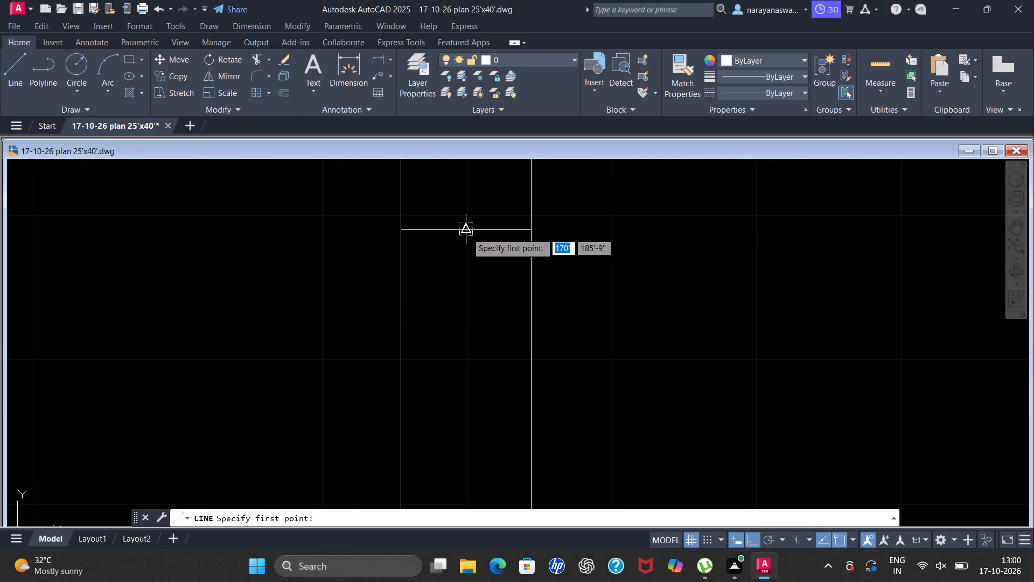
left_click(467, 233)
scroll(453, 300, "down", 2)
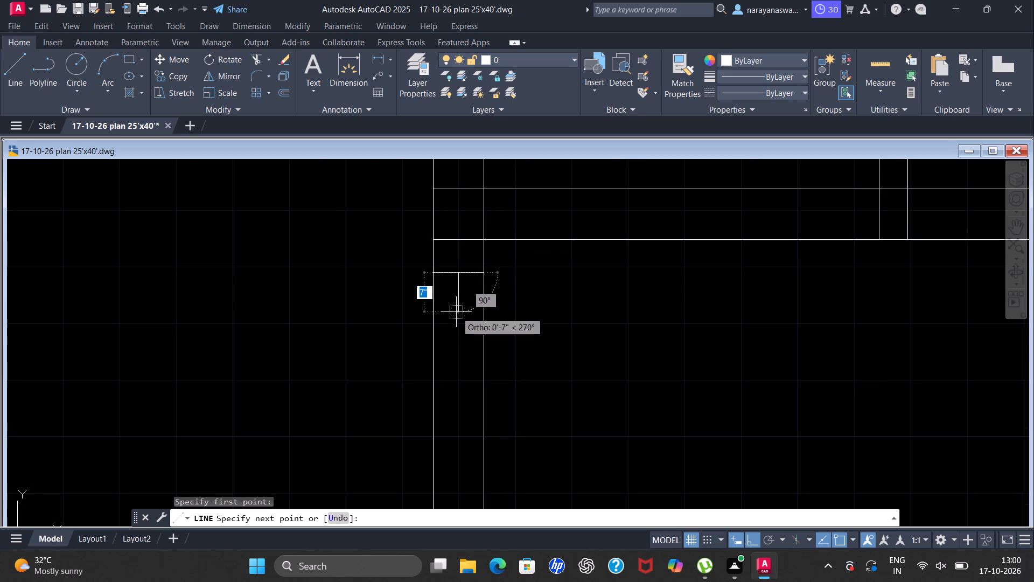
scroll(464, 357, "down", 1)
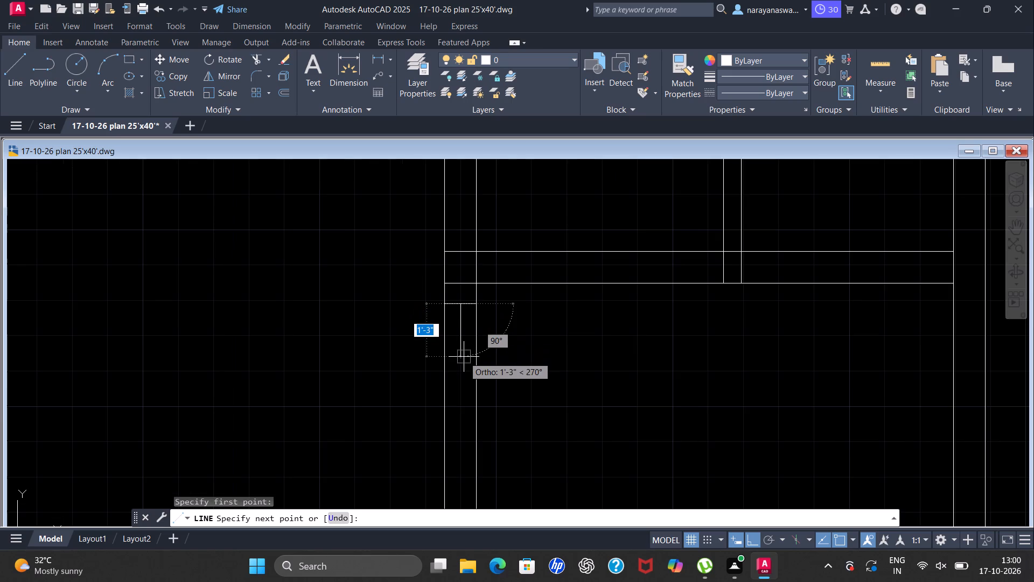
scroll(464, 357, "up", 2)
scroll(453, 371, "down", 3)
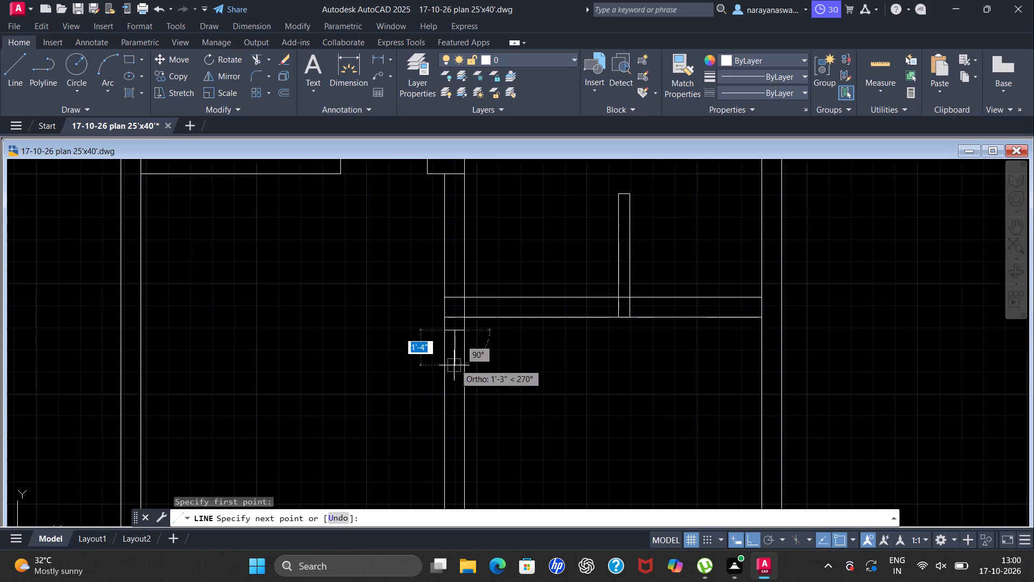
scroll(454, 420, "up", 3)
scroll(444, 314, "down", 3)
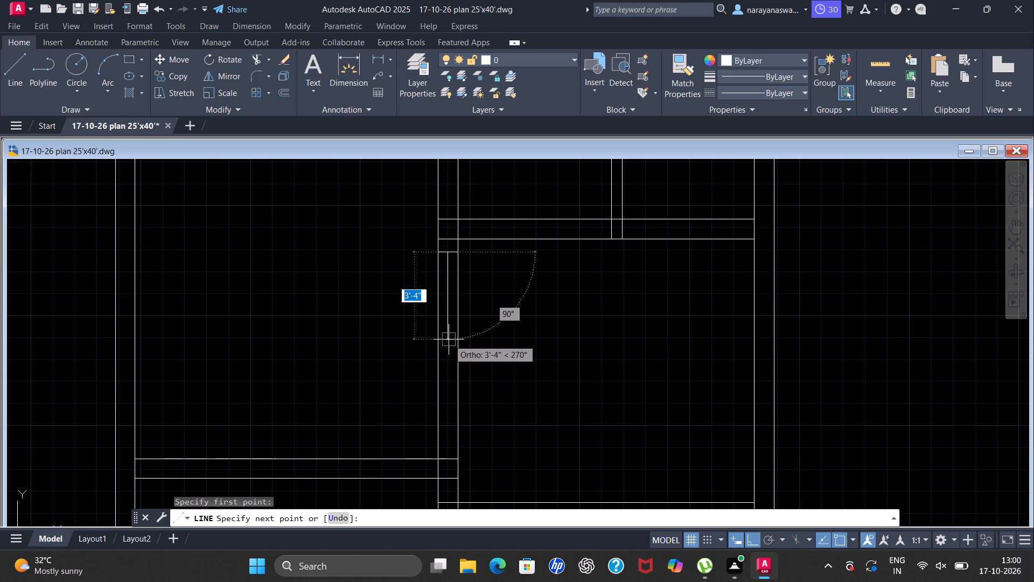
scroll(446, 341, "up", 1)
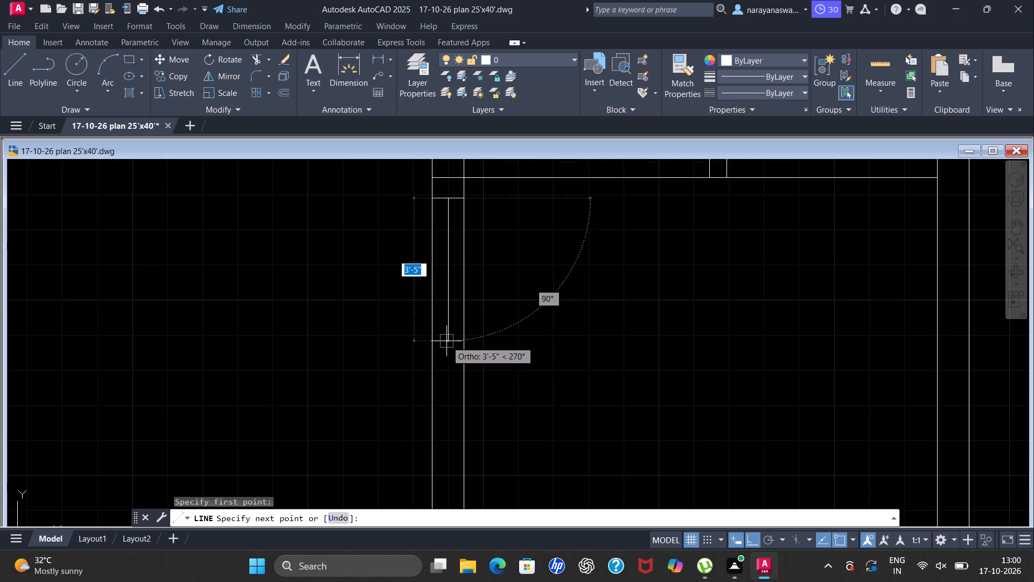
left_click(449, 369)
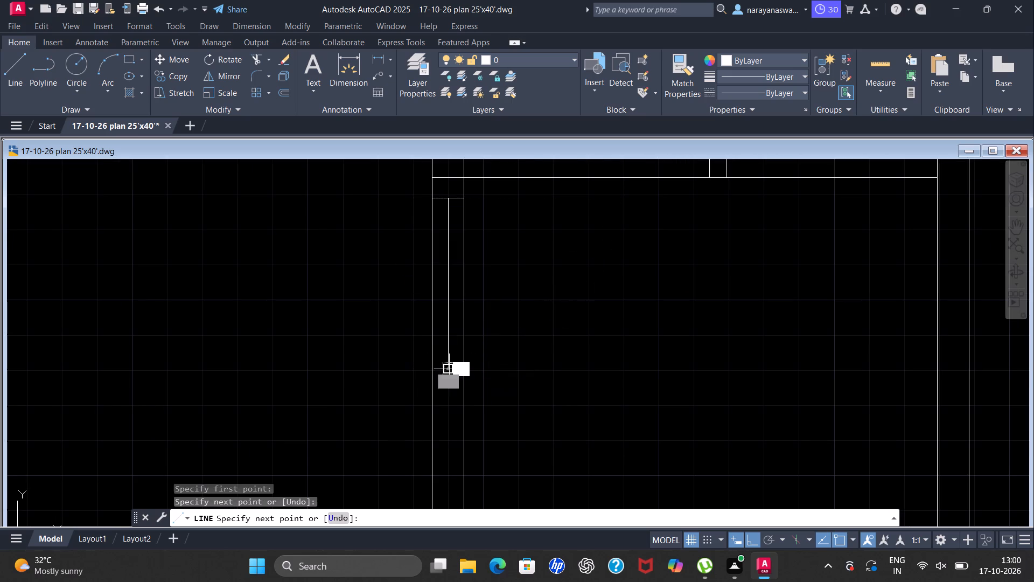
Draw the lower jamb line across the full width of the central vertical wall at the centre line's lower end.
scroll(426, 378, "up", 4)
left_click(487, 317)
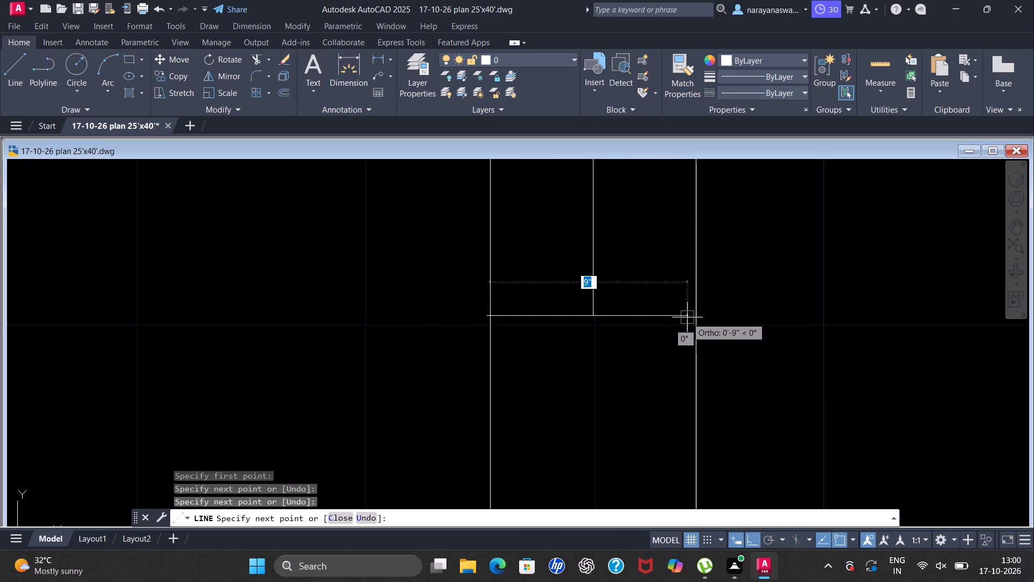
left_click(694, 315)
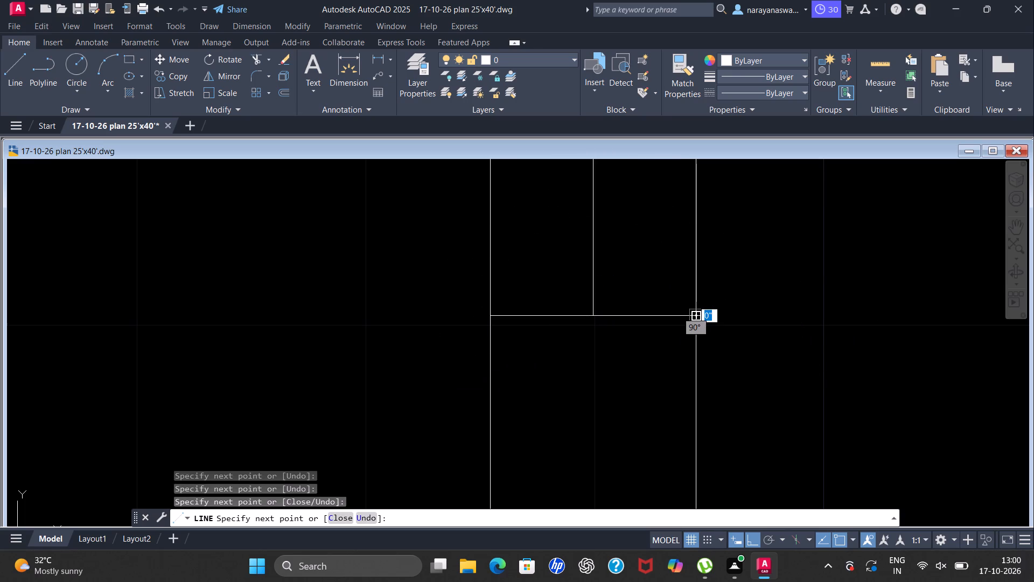
key("Escape")
Trim the central wall's two lines and the centre line between the jambs to open the doorway.
scroll(681, 370, "down", 5)
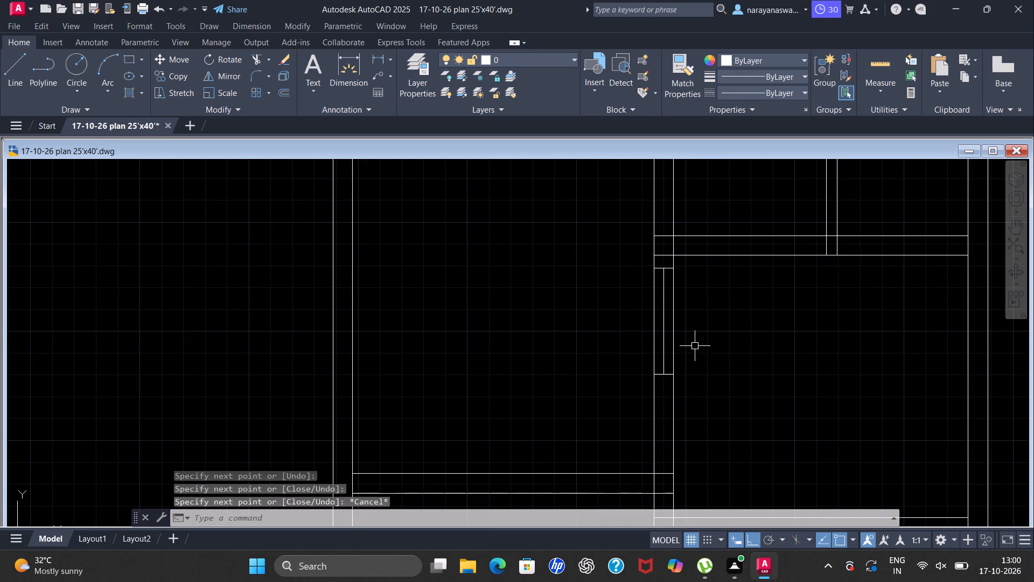
scroll(694, 346, "down", 2)
scroll(720, 320, "up", 2)
type("tr")
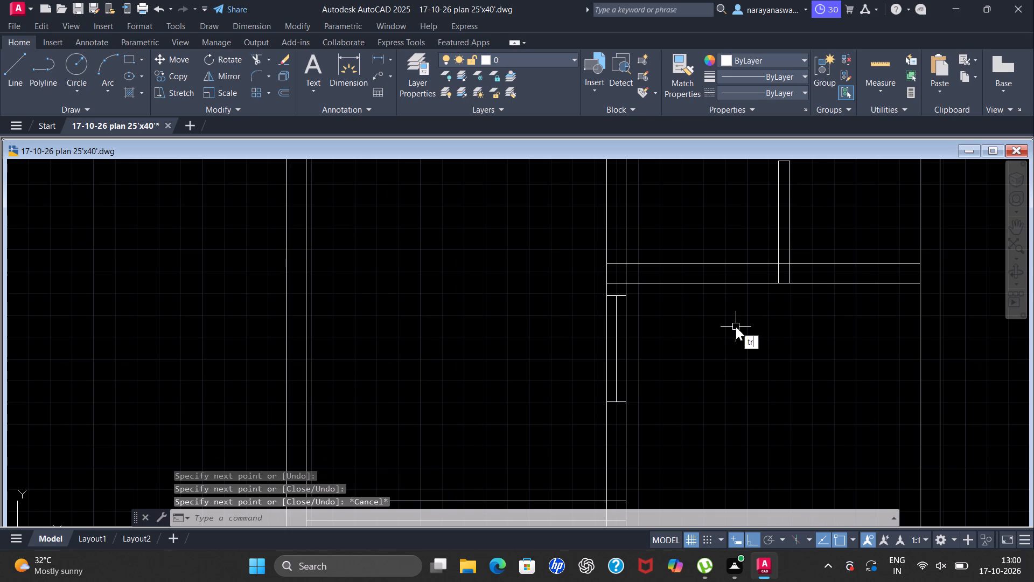
key("Return")
left_click_drag(733, 333, 535, 334)
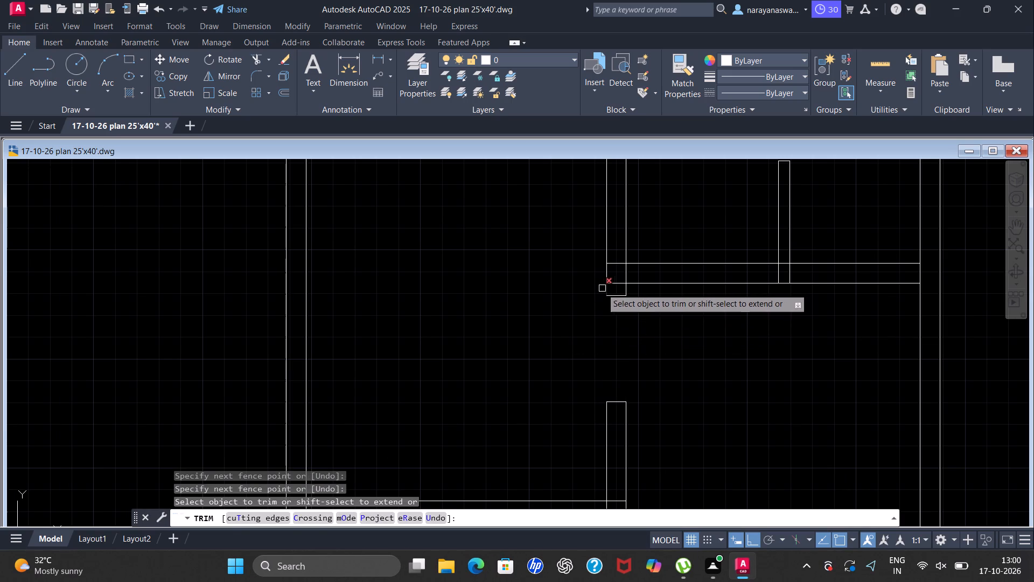
Trim the lines where the short vertical partition meets the horizontal wall above the new doorway so their interiors join.
scroll(621, 288, "up", 2)
scroll(595, 176, "down", 3)
scroll(613, 233, "down", 2)
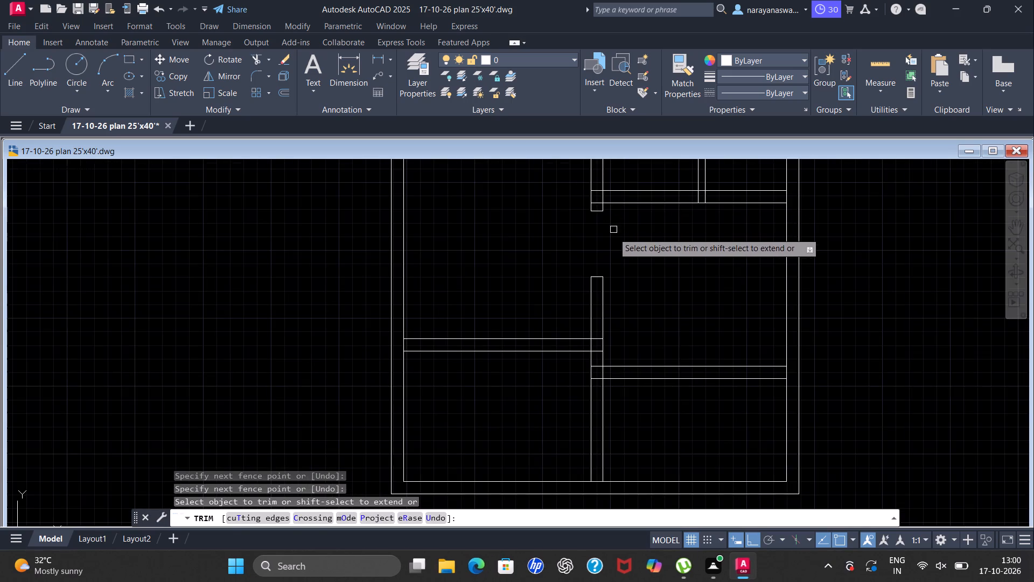
scroll(632, 185, "up", 2)
scroll(739, 233, "up", 1)
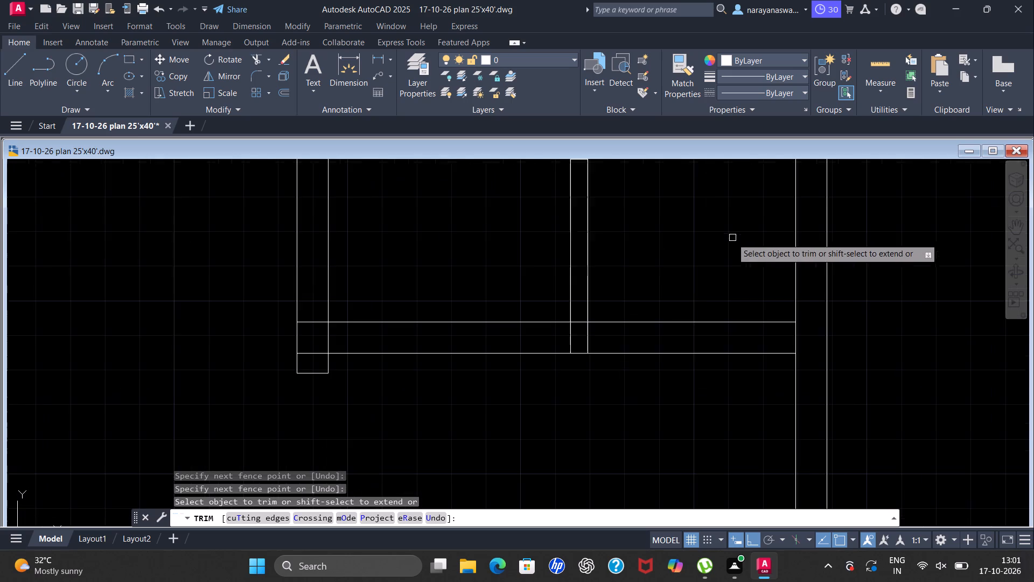
scroll(731, 238, "up", 1)
scroll(585, 329, "up", 4)
left_click_drag(397, 296, 425, 337)
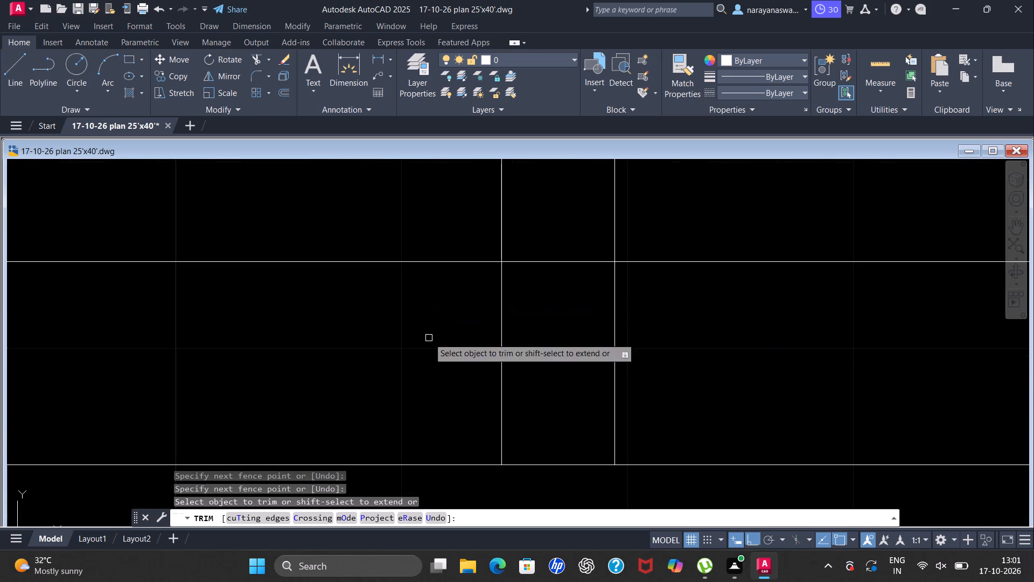
left_click_drag(429, 338, 715, 348)
left_click_drag(553, 280, 553, 252)
scroll(553, 263, "down", 3)
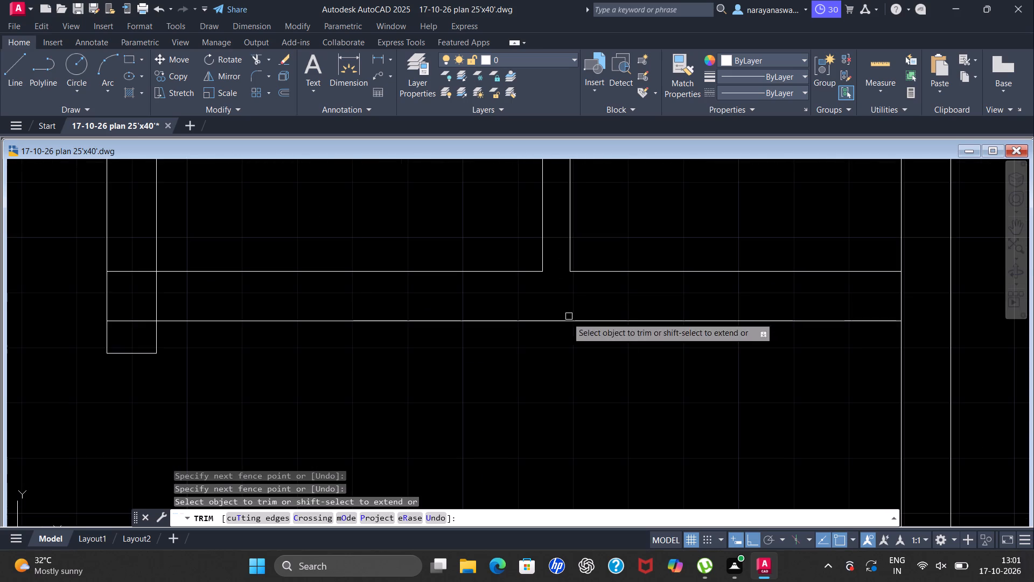
Trim the overlapping lines where that horizontal wall meets the central wall, just above the new doorway.
scroll(103, 318, "down", 2)
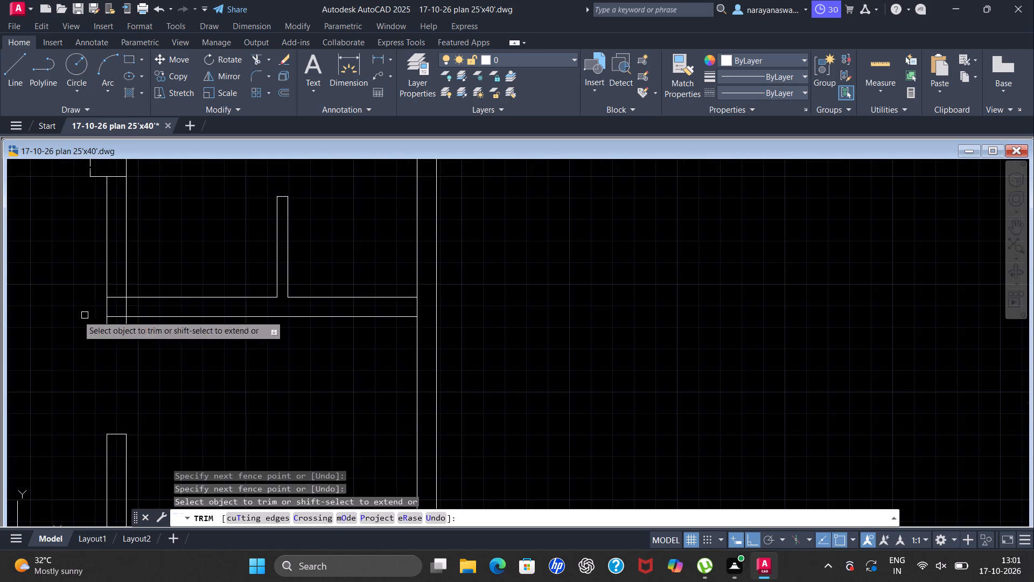
scroll(0, 297, "up", 2)
scroll(128, 302, "up", 2)
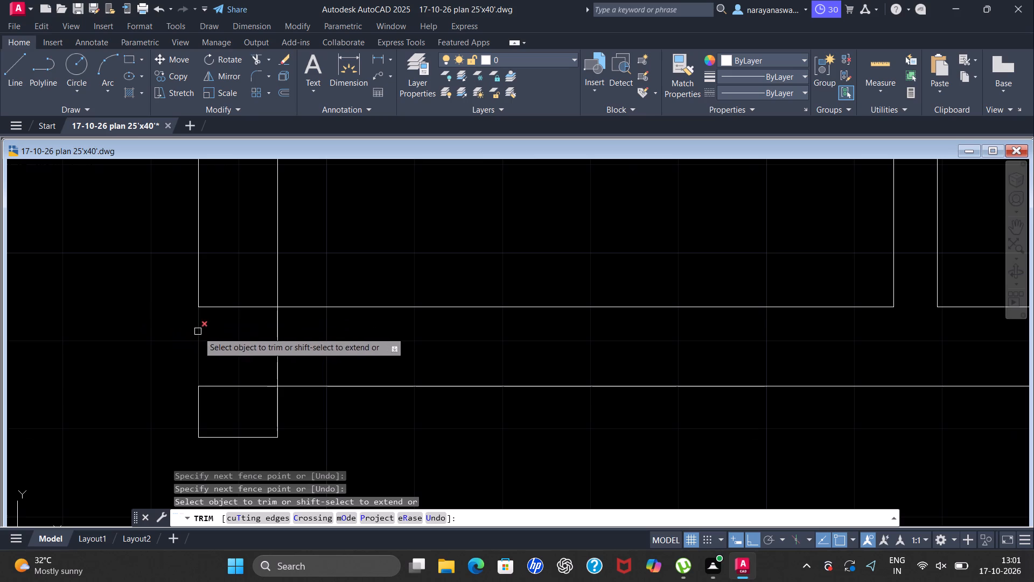
left_click_drag(287, 343, 247, 395)
Trim away both central wall lines between the room's door jamb stub and the horizontal wall with the partition.
scroll(253, 343, "down", 4)
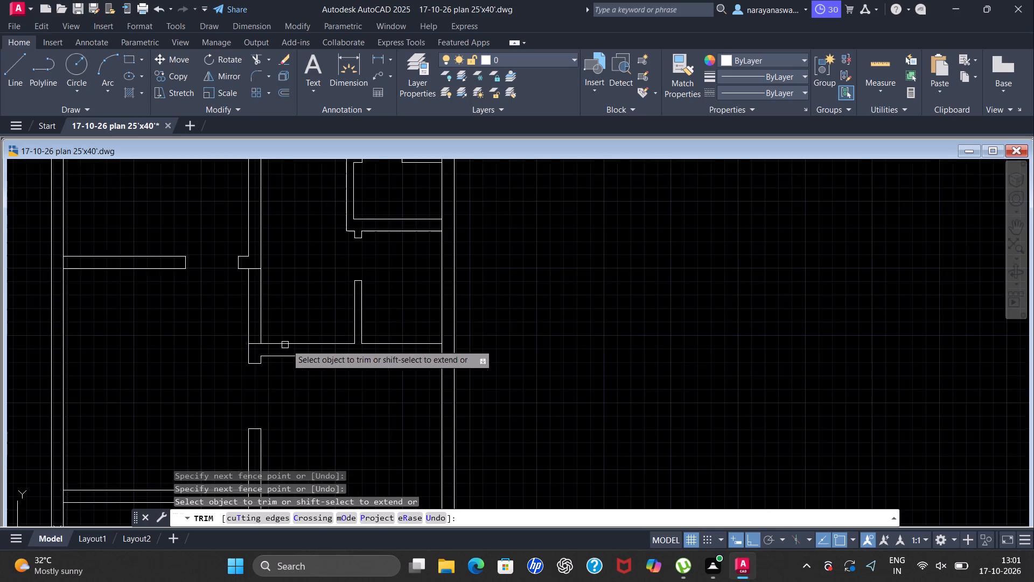
scroll(345, 303, "down", 2)
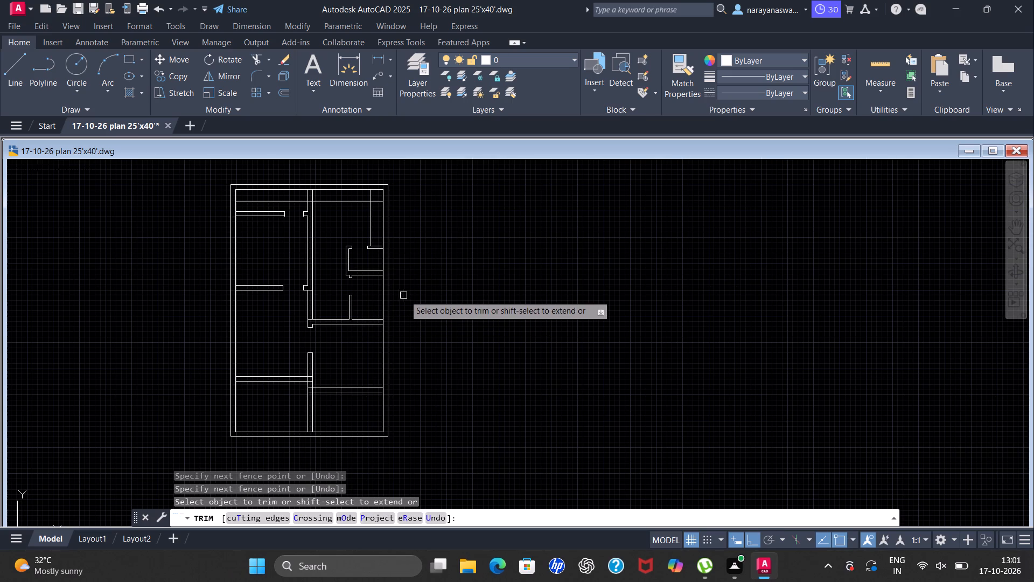
scroll(315, 337, "up", 1)
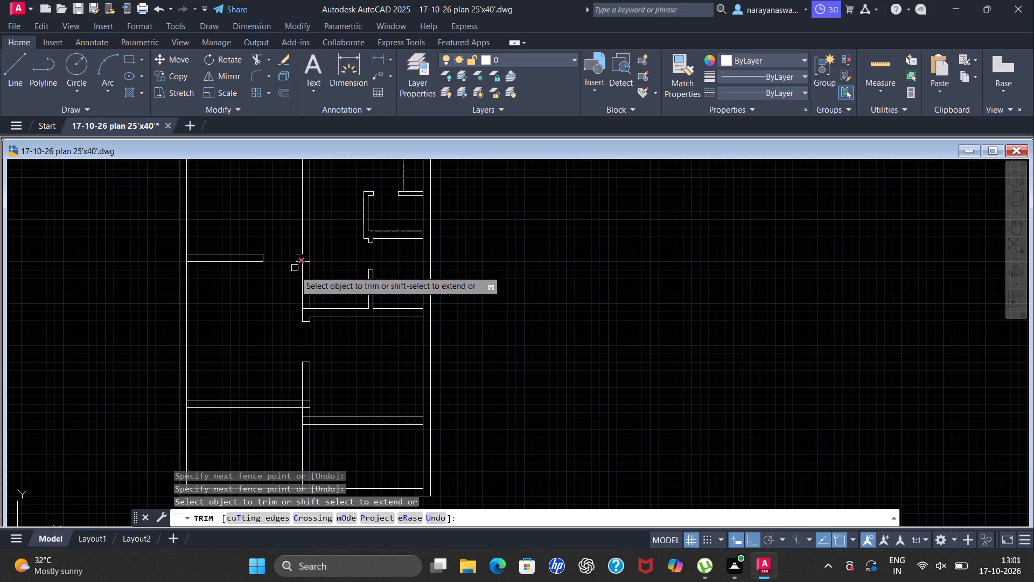
scroll(295, 271, "up", 2)
left_click_drag(368, 291, 187, 304)
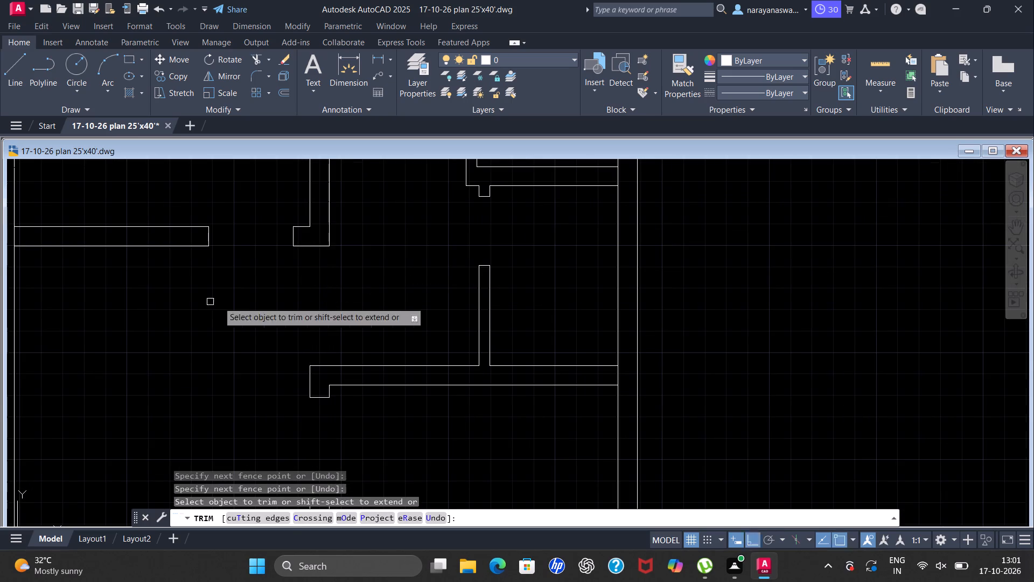
scroll(280, 300, "down", 3)
scroll(374, 287, "down", 2)
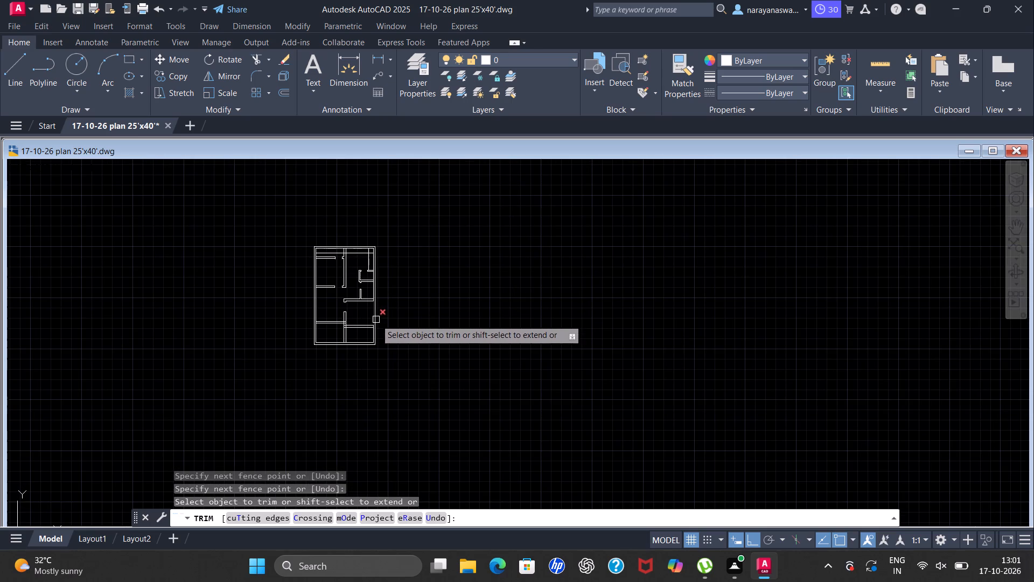
scroll(329, 342, "up", 2)
scroll(381, 292, "up", 1)
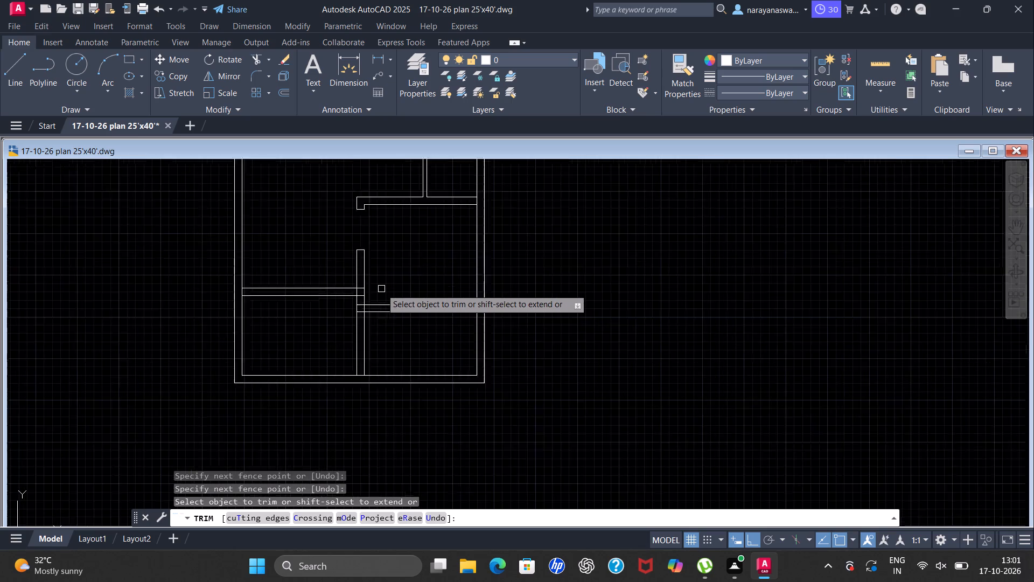
scroll(381, 288, "up", 1)
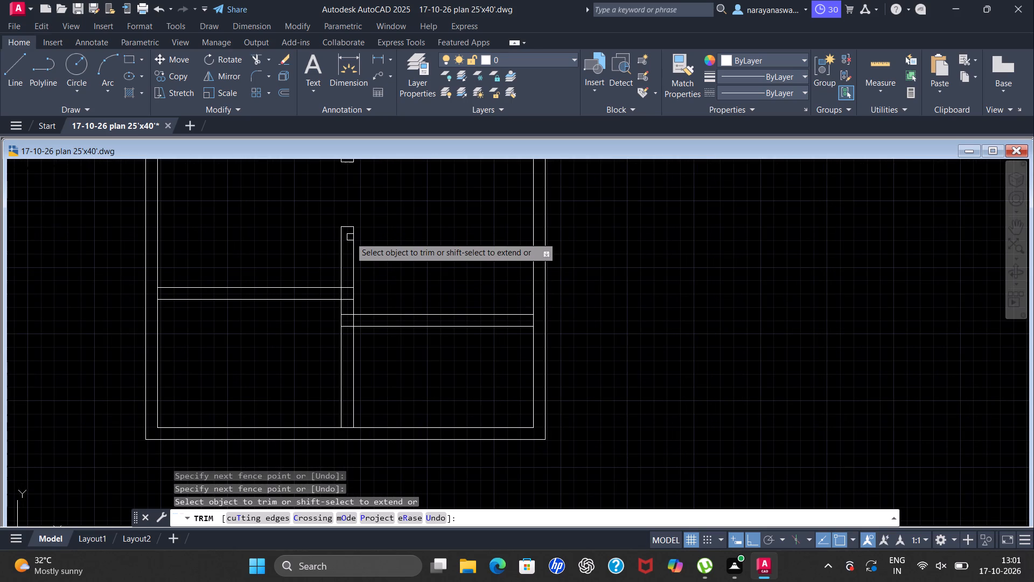
key("Escape")
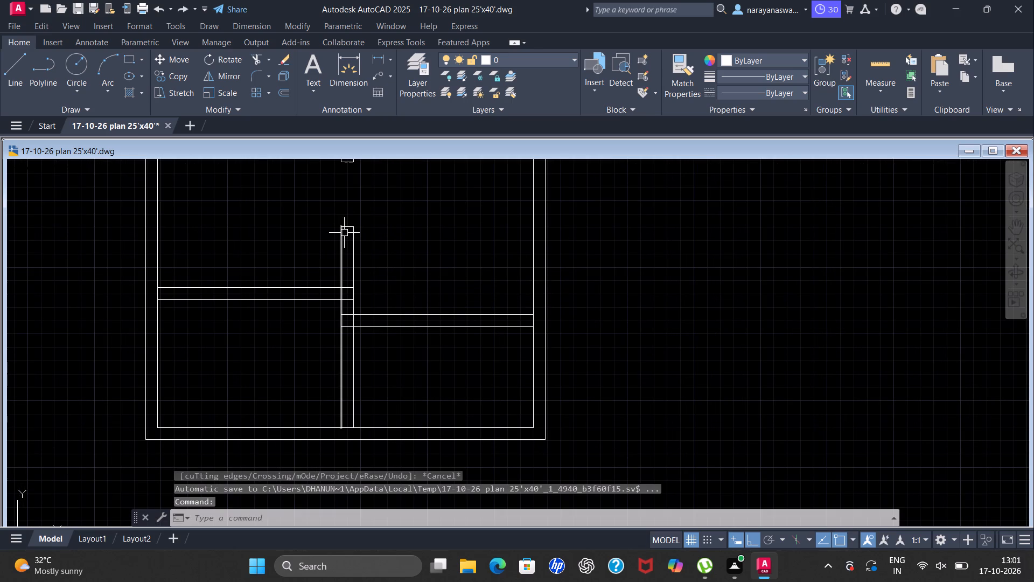
Trim the overlapping lines where the lower right room's horizontal wall meets the central wall so the wall interiors join.
scroll(336, 240, "down", 4)
scroll(325, 285, "up", 1)
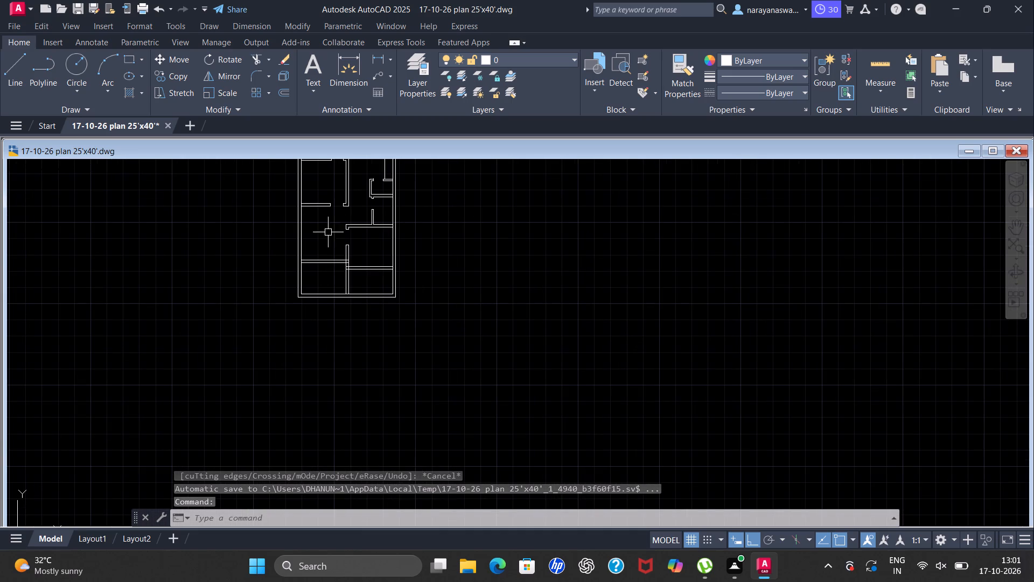
scroll(329, 237, "up", 2)
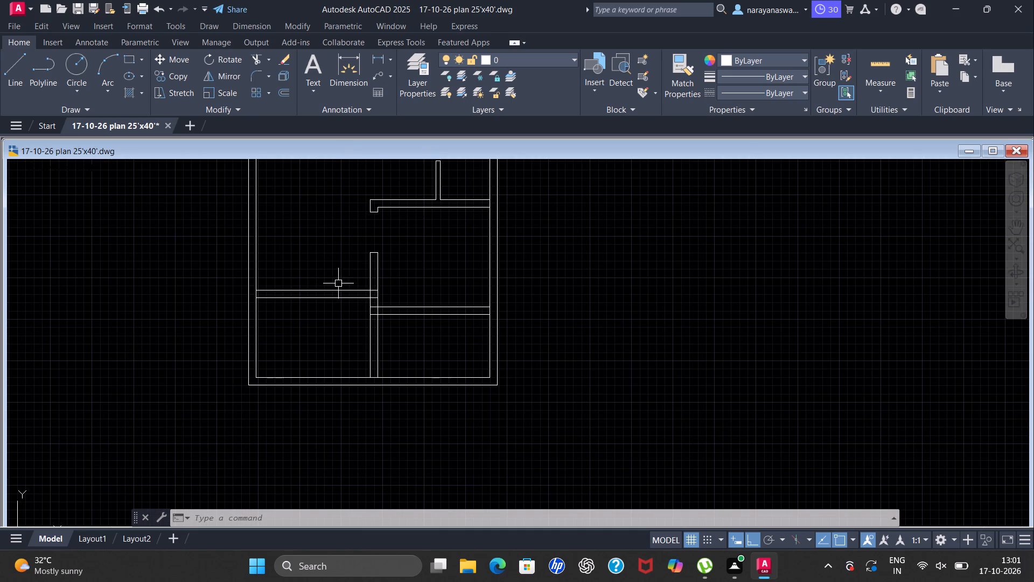
scroll(337, 401, "up", 1)
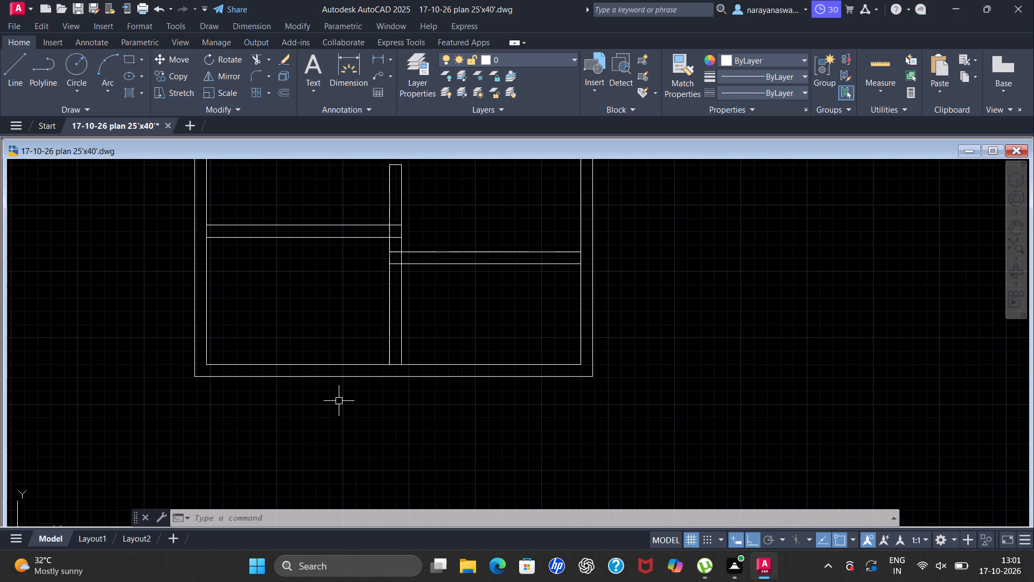
scroll(371, 254, "up", 1)
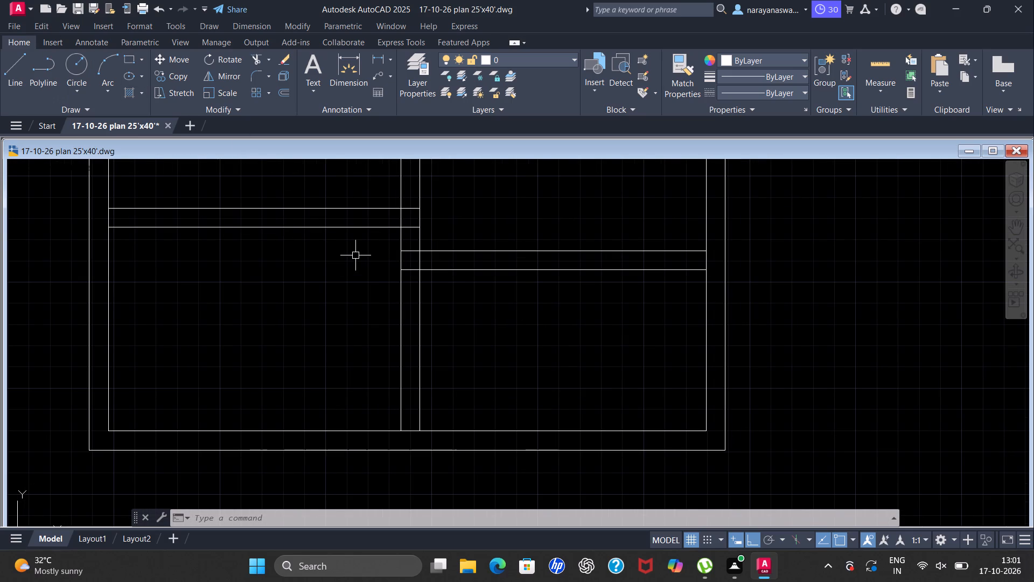
type("tr")
key("Return")
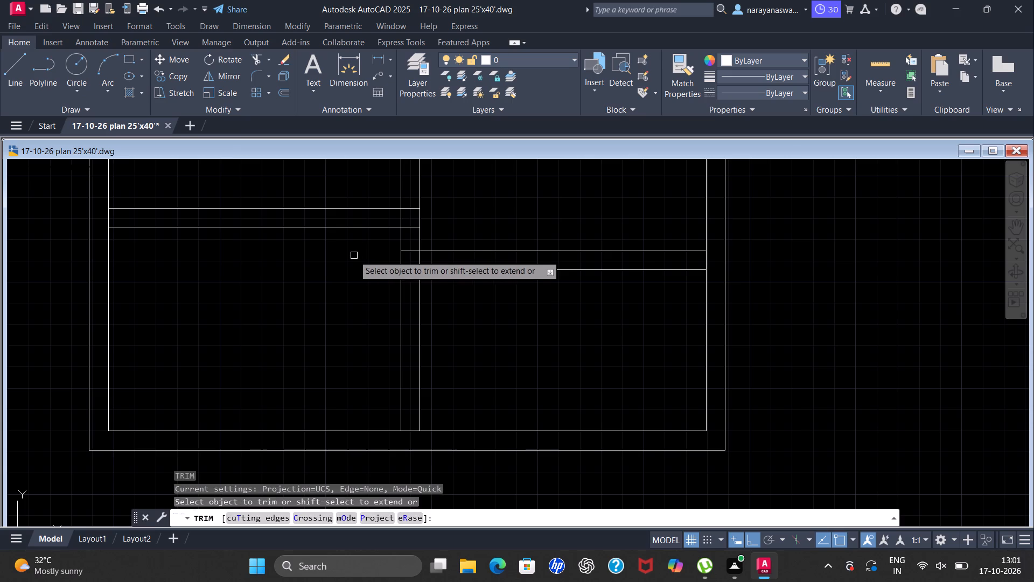
scroll(388, 236, "up", 1)
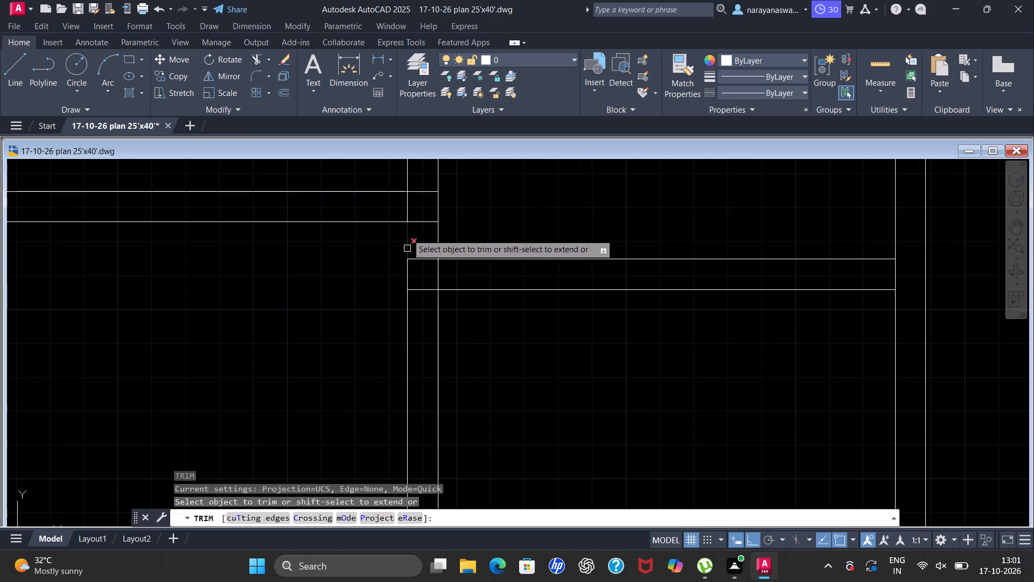
scroll(407, 230, "up", 2)
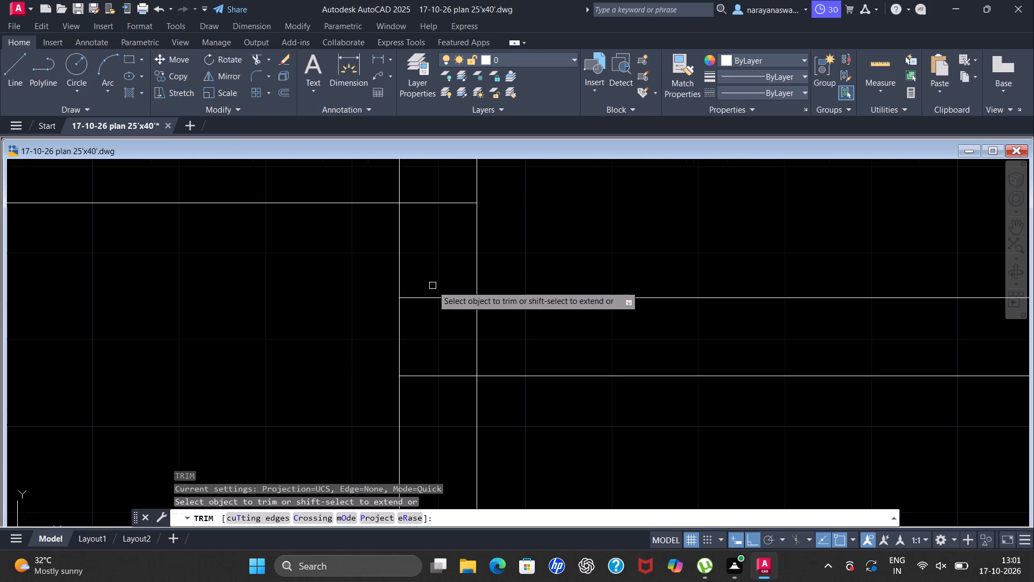
left_click_drag(431, 282, 497, 321)
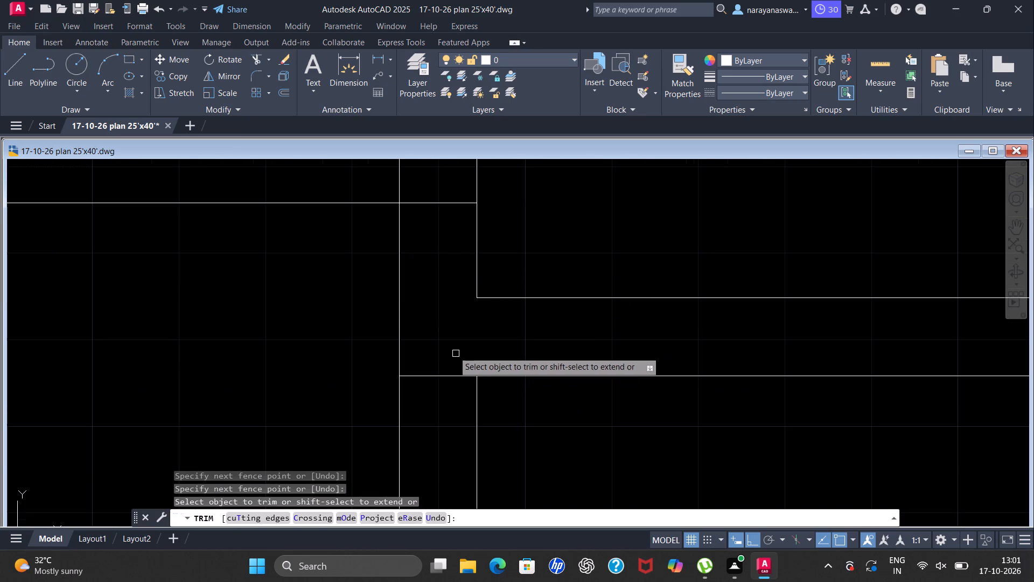
Trim the overlapping lines where the lower left room's horizontal wall meets the central wall to open the junction.
scroll(453, 348, "down", 2)
scroll(427, 295, "up", 2)
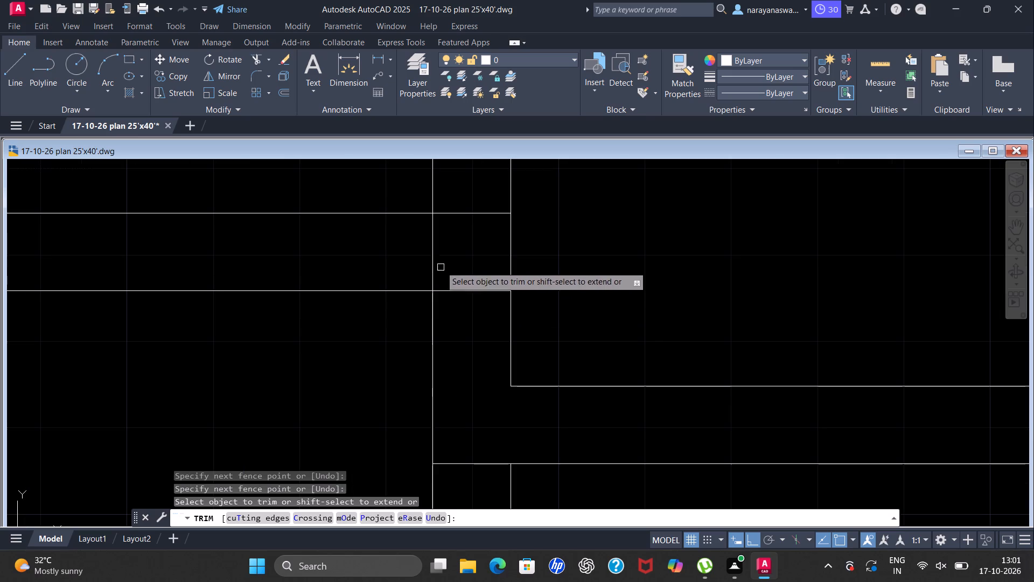
left_click_drag(461, 184, 474, 295)
left_click_drag(444, 255, 385, 264)
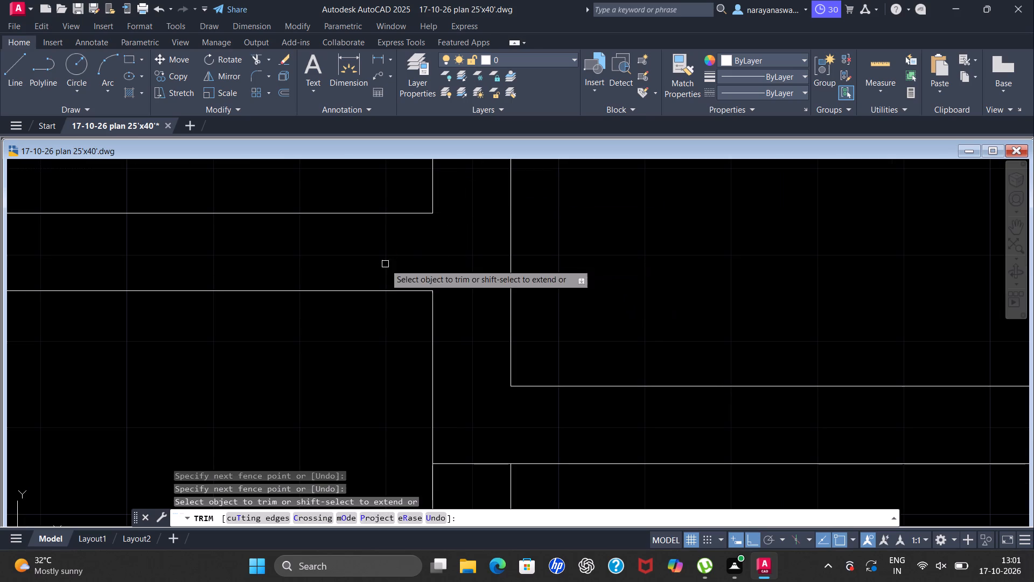
scroll(415, 257, "down", 3)
scroll(548, 254, "down", 2)
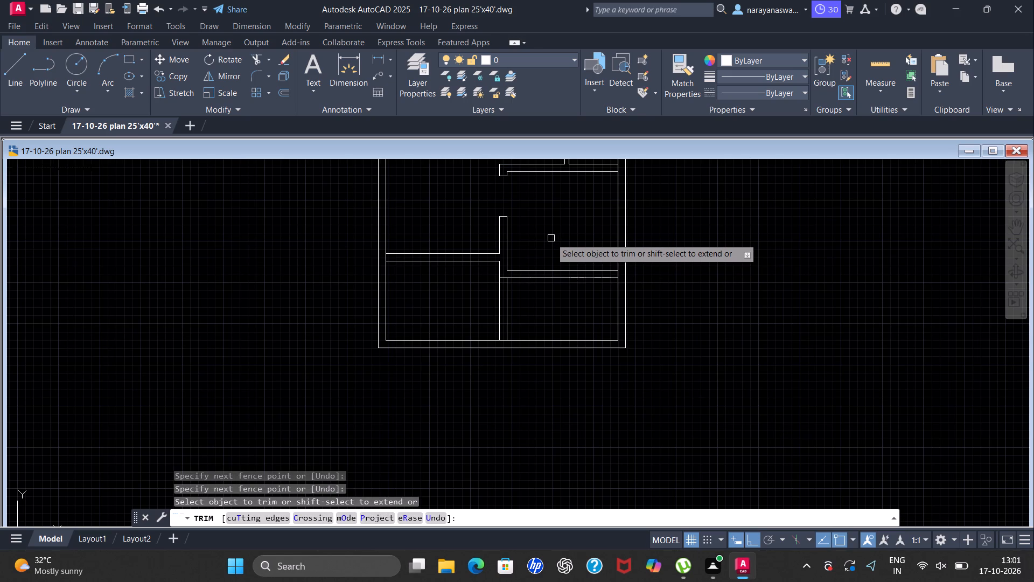
key("Escape")
Trim away the single horizontal line across the upper left room and its piece between the central wall's two lines.
scroll(515, 258, "down", 2)
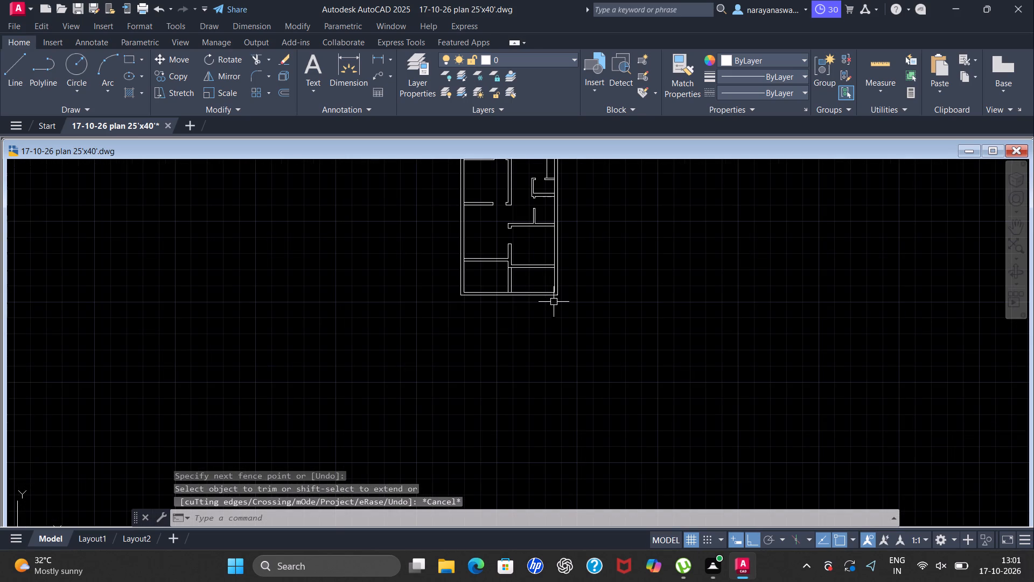
scroll(610, 285, "up", 1)
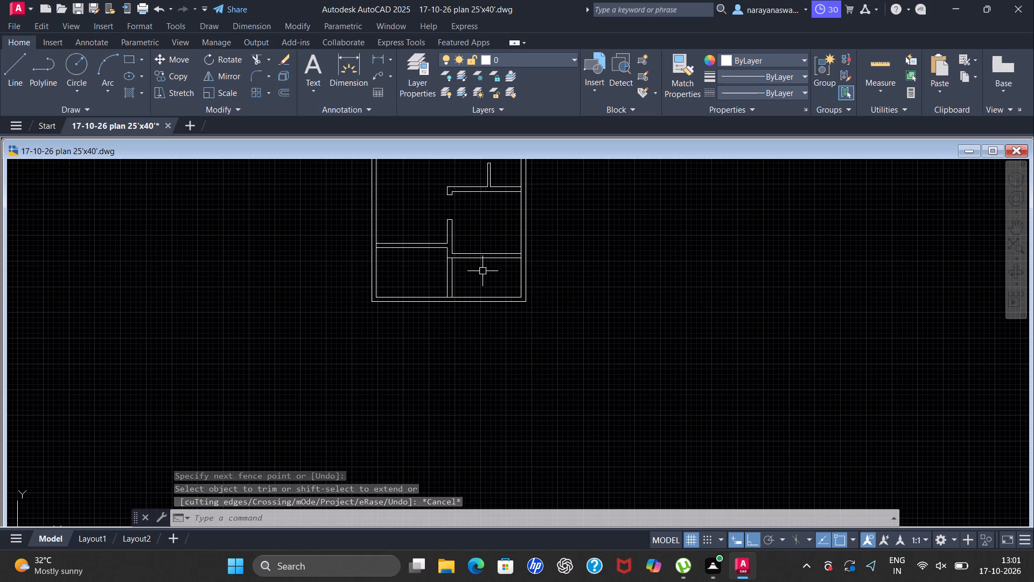
scroll(477, 277, "up", 1)
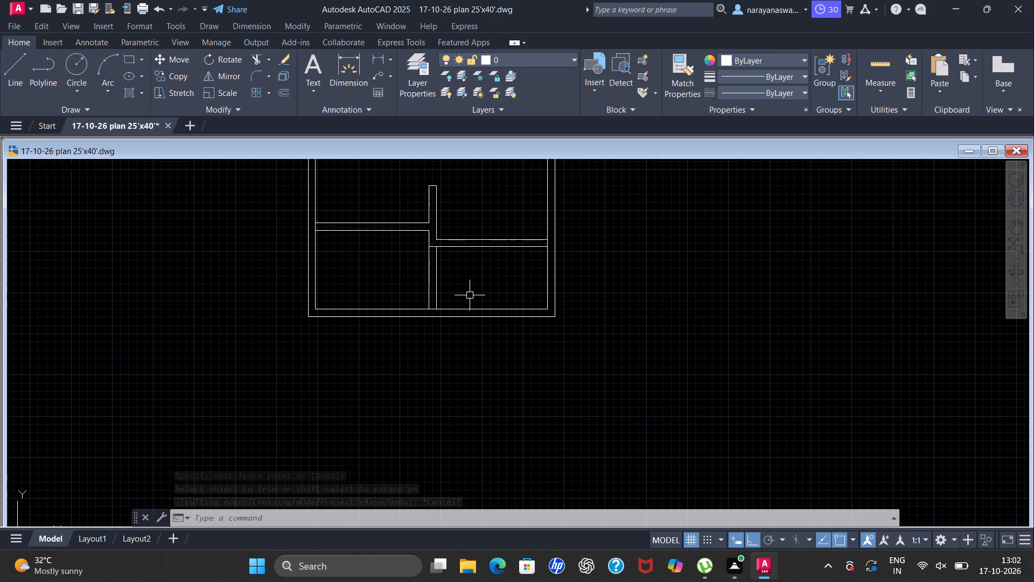
scroll(464, 296, "up", 1)
scroll(471, 279, "down", 1)
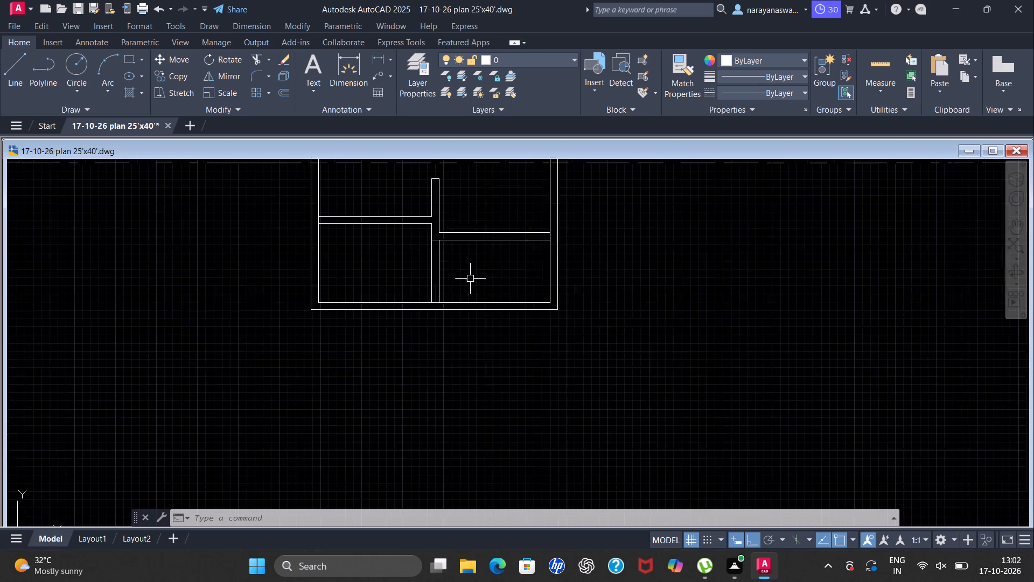
scroll(470, 278, "down", 1)
scroll(576, 273, "up", 1)
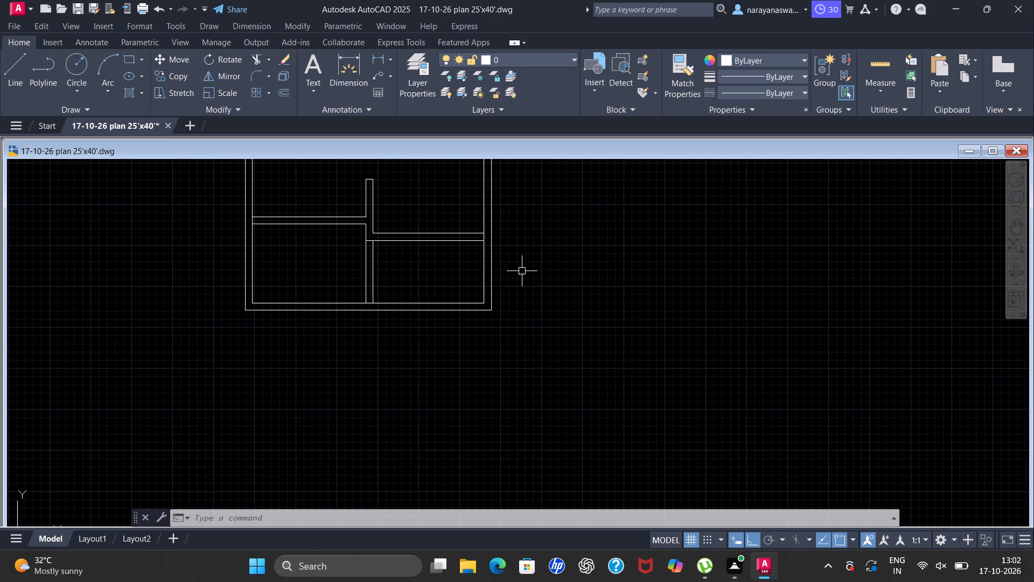
scroll(464, 261, "down", 2)
scroll(393, 199, "down", 2)
scroll(406, 171, "up", 2)
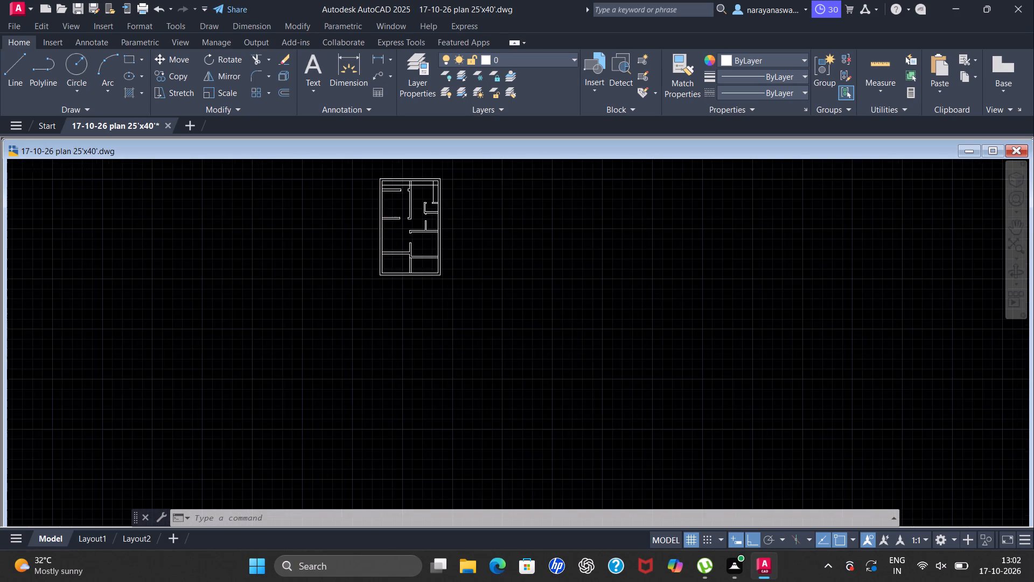
scroll(406, 171, "up", 3)
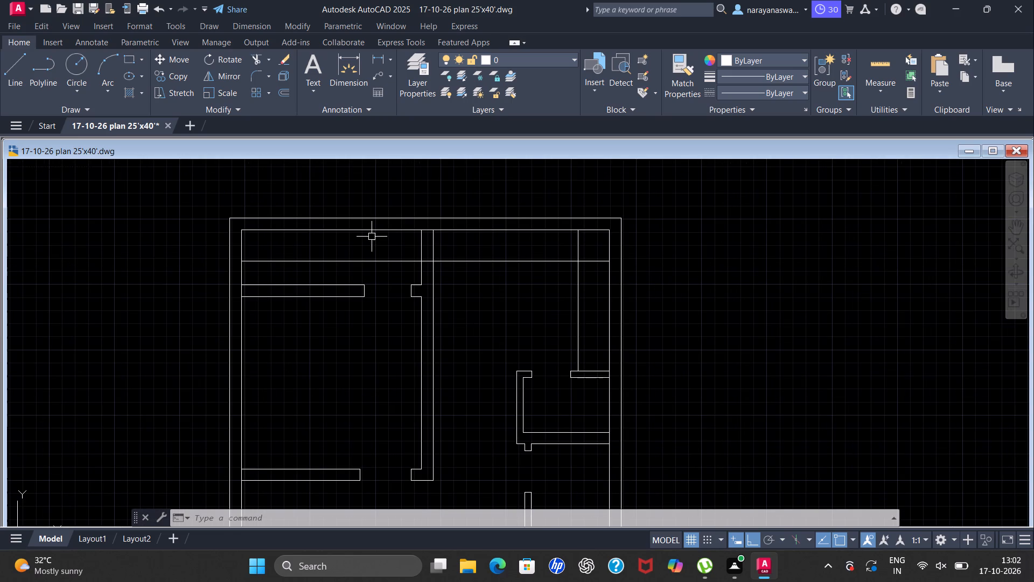
type("tr")
key("Return")
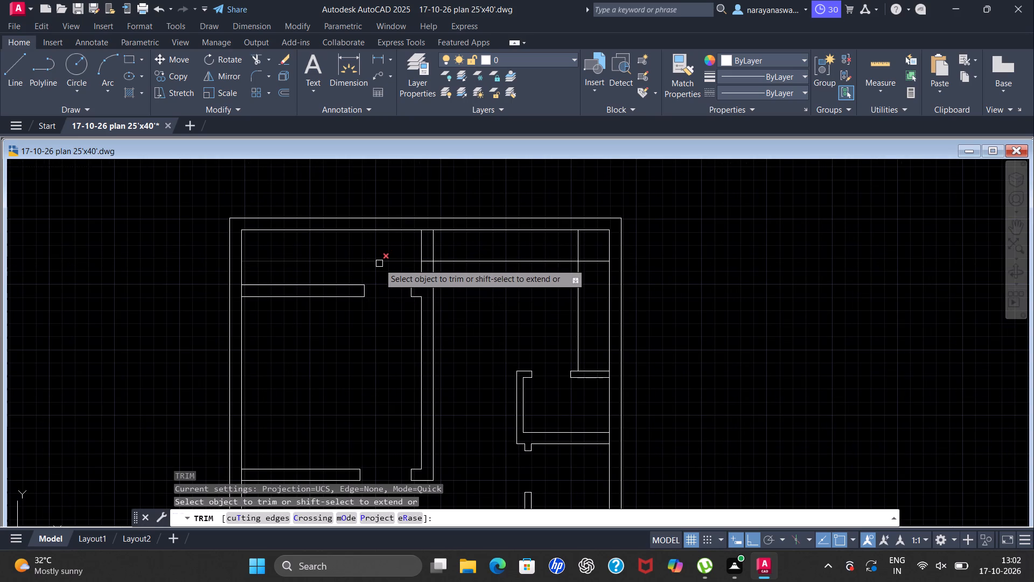
left_click(379, 264)
scroll(436, 266, "up", 3)
left_click_drag(403, 216, 406, 224)
scroll(406, 240, "down", 5)
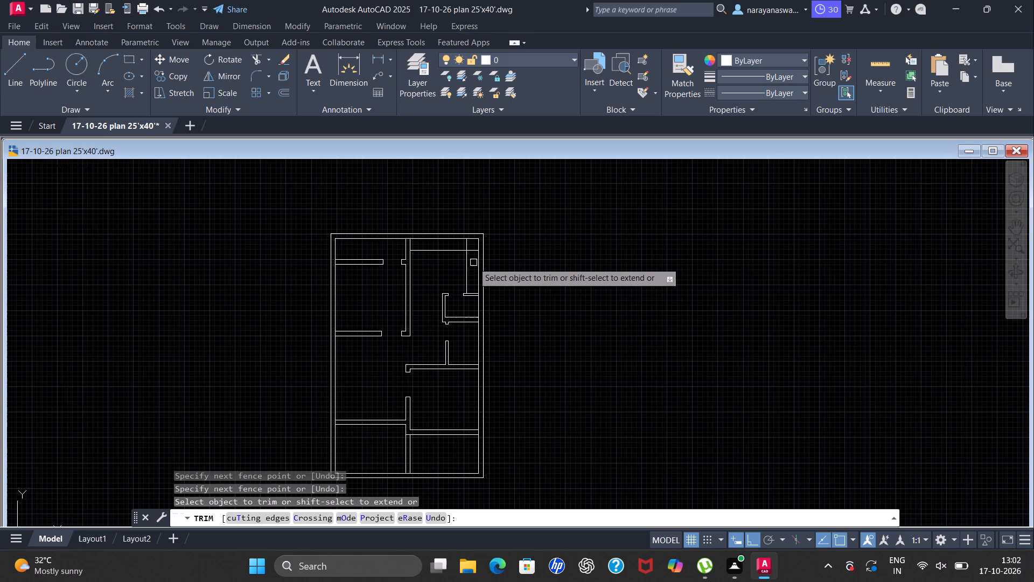
Trim both line ends past their crossing in the upper right room's corner, leaving a clean L-shaped counter outline.
scroll(475, 260, "up", 2)
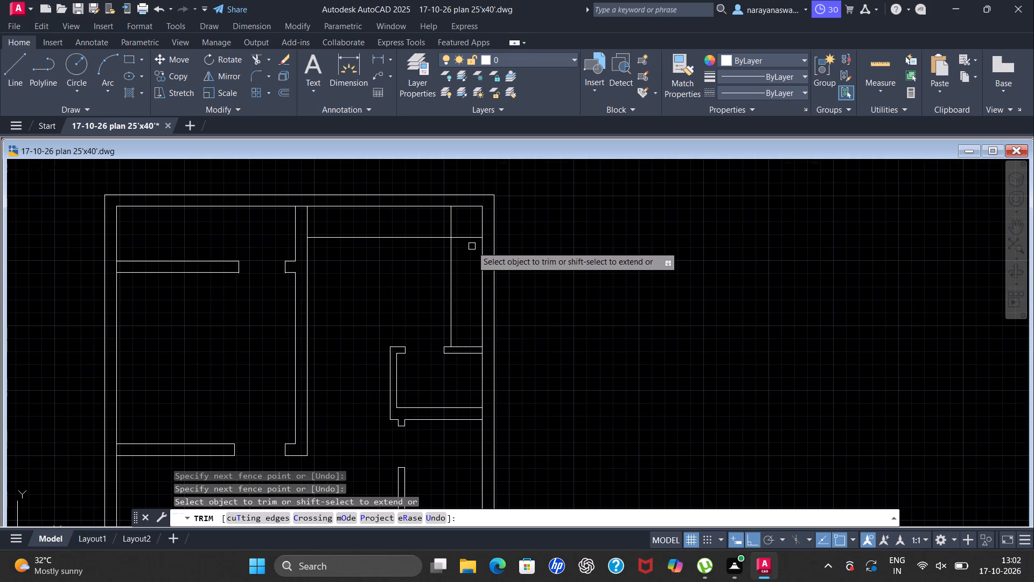
left_click(471, 240)
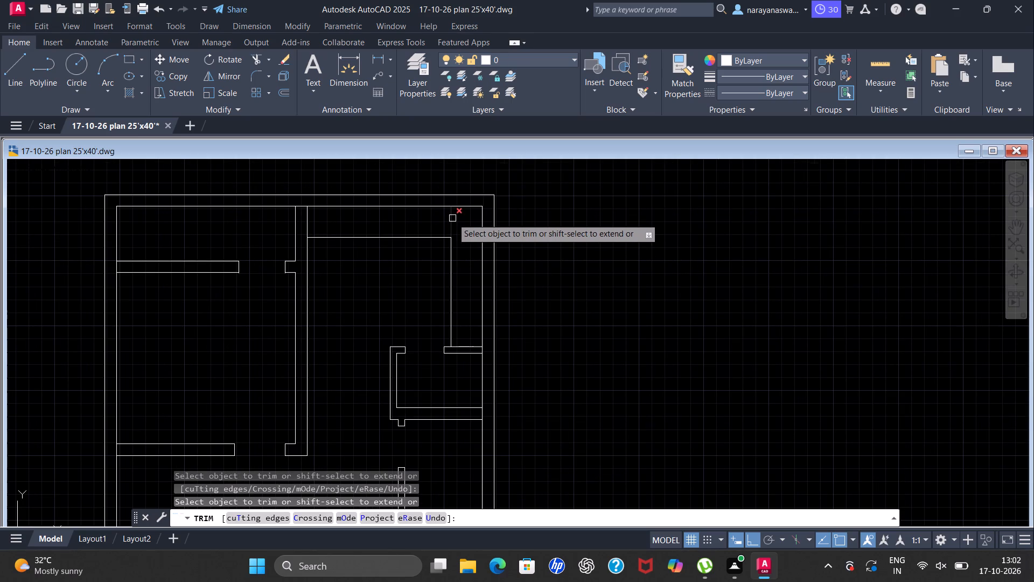
left_click(452, 218)
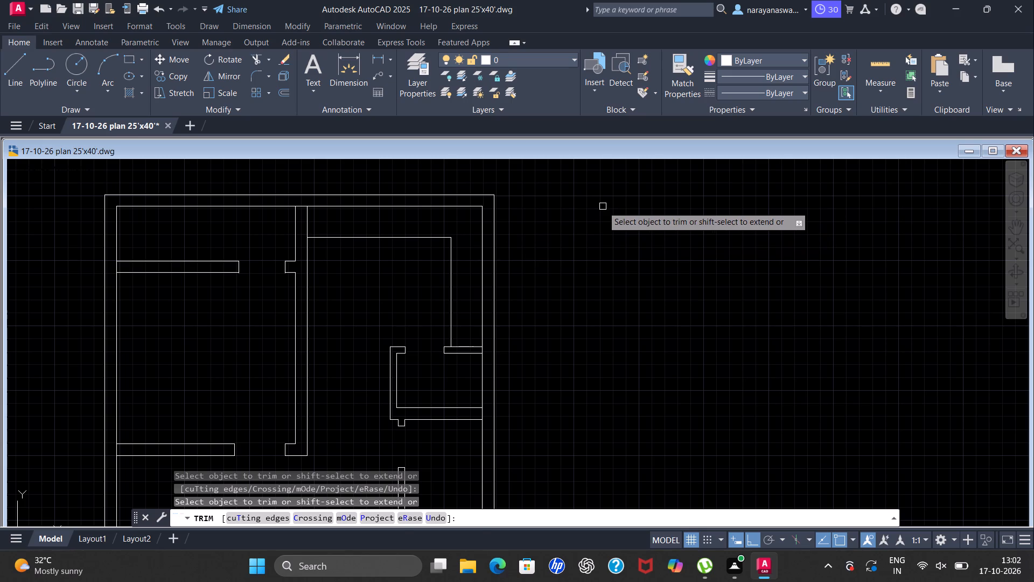
key("Escape")
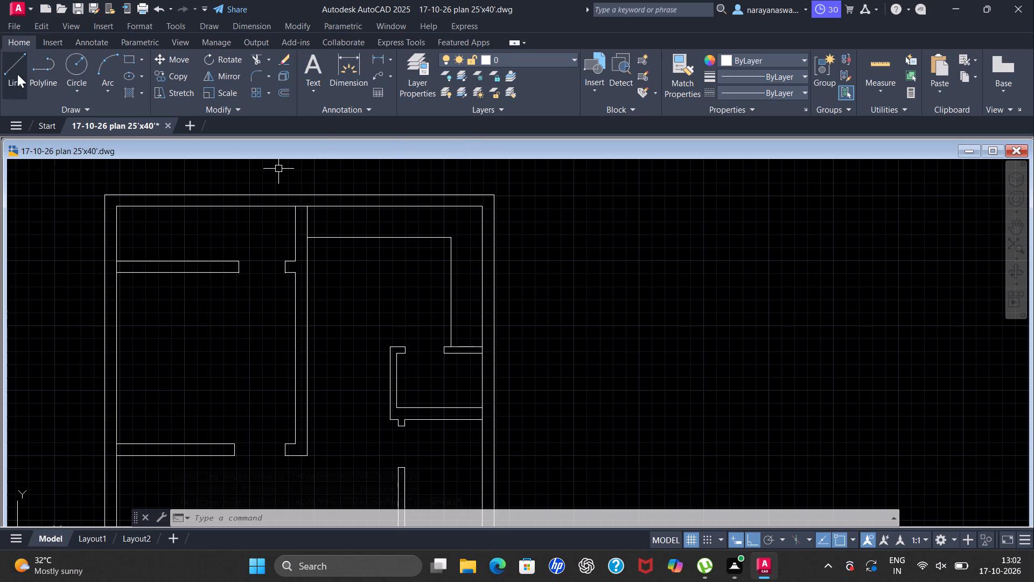
Draw a horizontal line from the vertical counter line to the outer wall's inner face, above the small room's short wall stub.
left_click(8, 53)
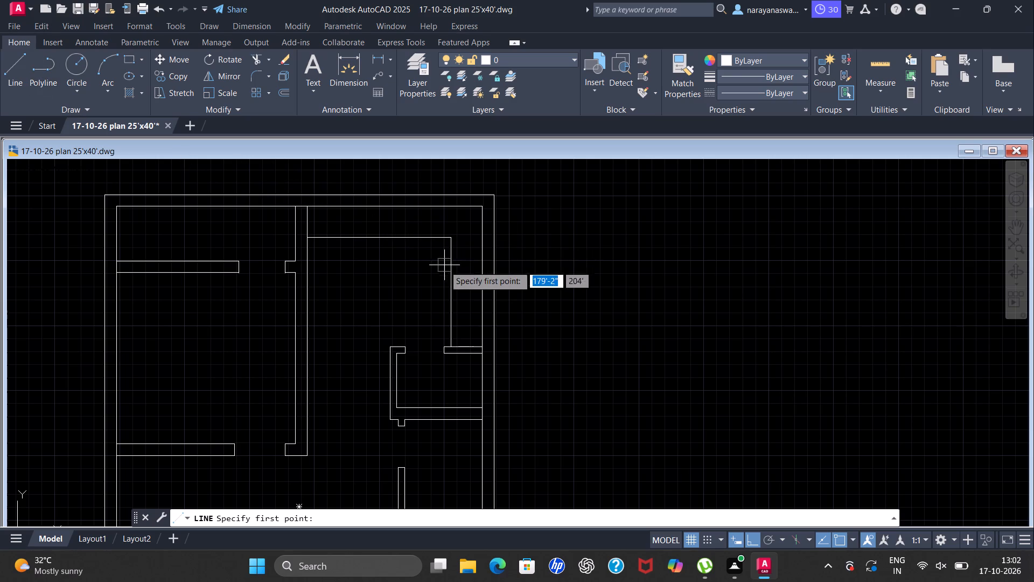
scroll(439, 277, "up", 1)
scroll(483, 285, "down", 2)
scroll(505, 372, "up", 2)
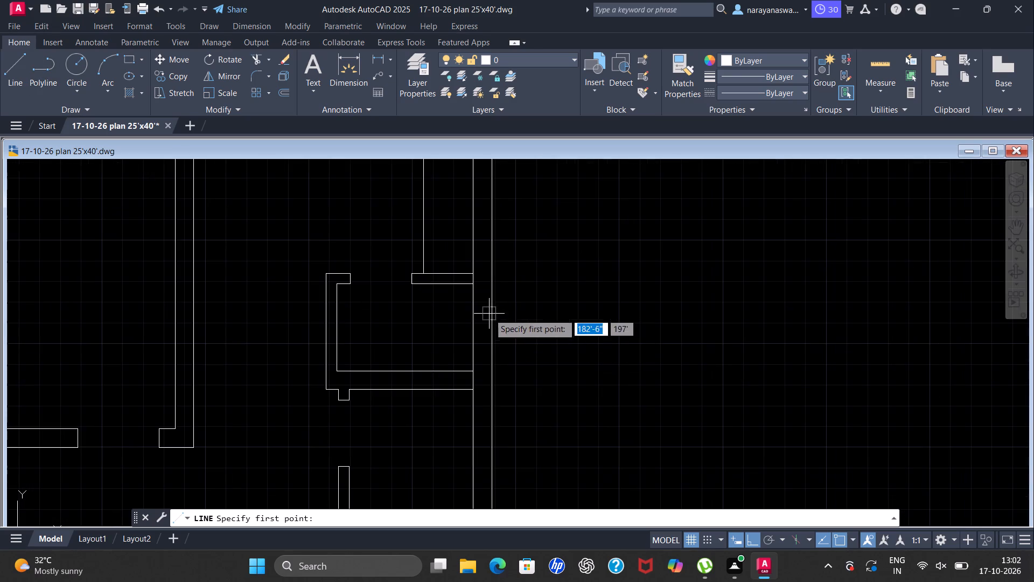
scroll(409, 196, "up", 1)
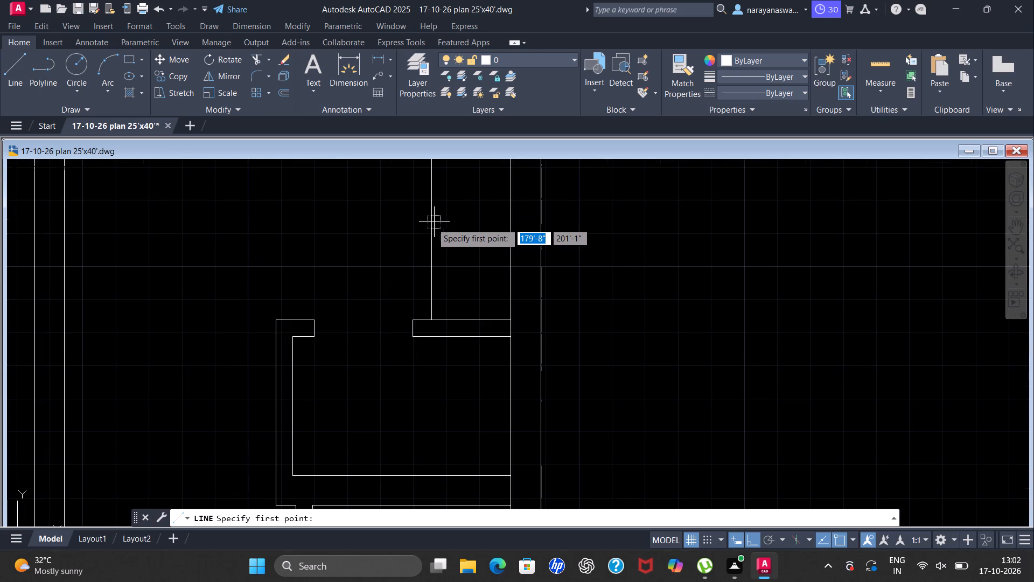
left_click(432, 223)
left_click(513, 227)
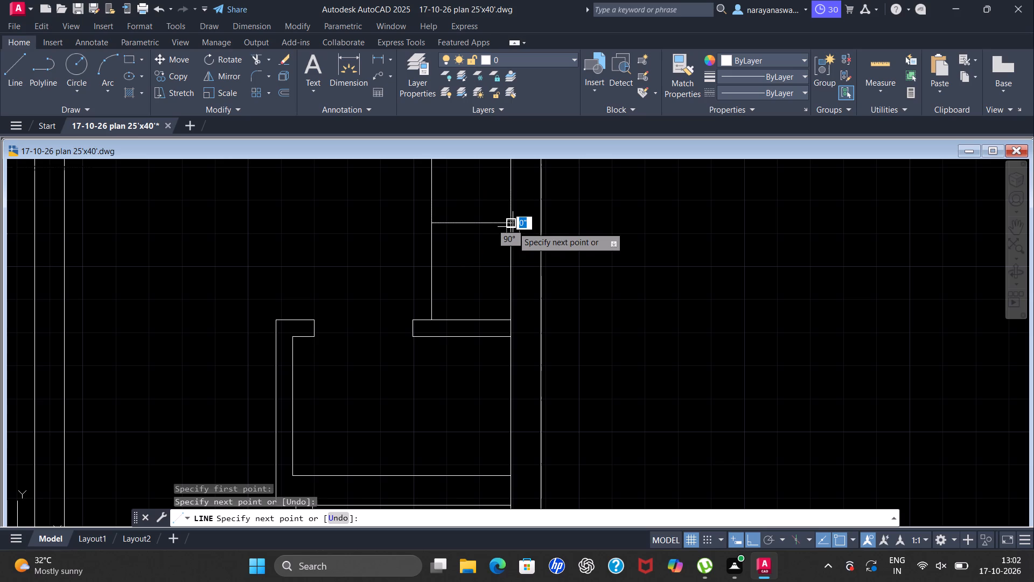
key("Escape")
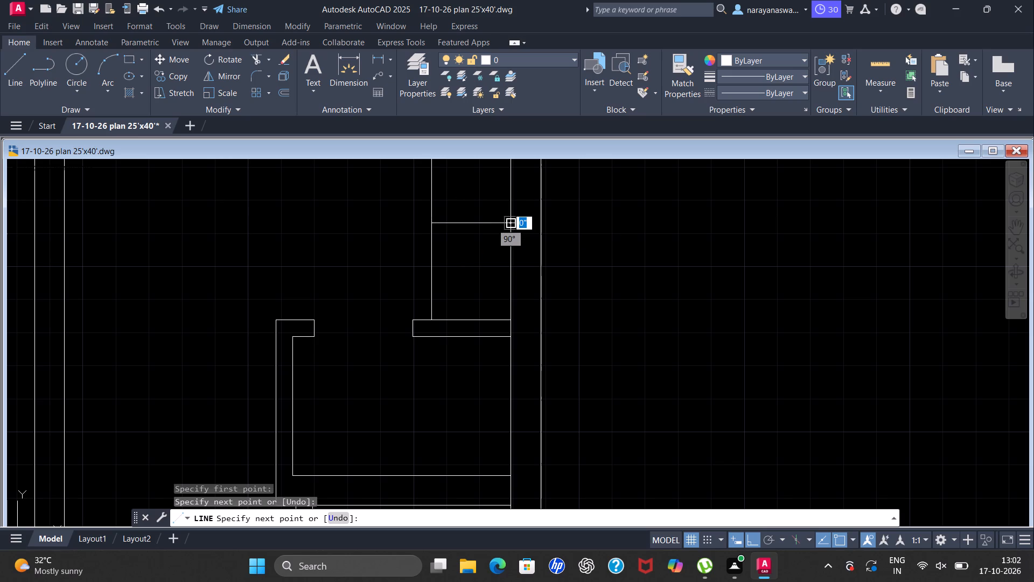
From that line's counter end, draw a line about 1" left, then about 2'-5" down to the short wall stub.
left_click(9, 74)
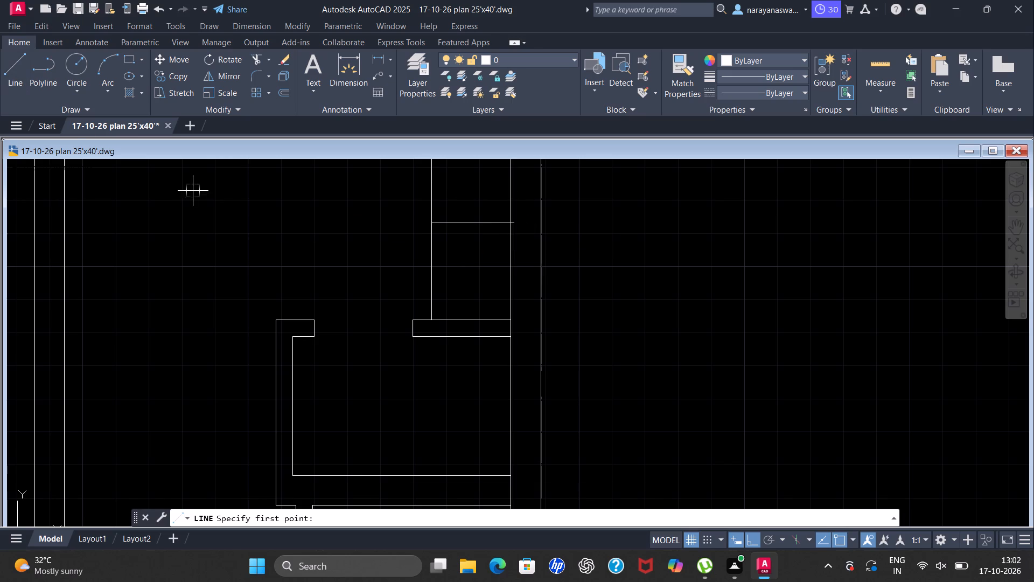
scroll(397, 223, "up", 1)
scroll(453, 214, "up", 4)
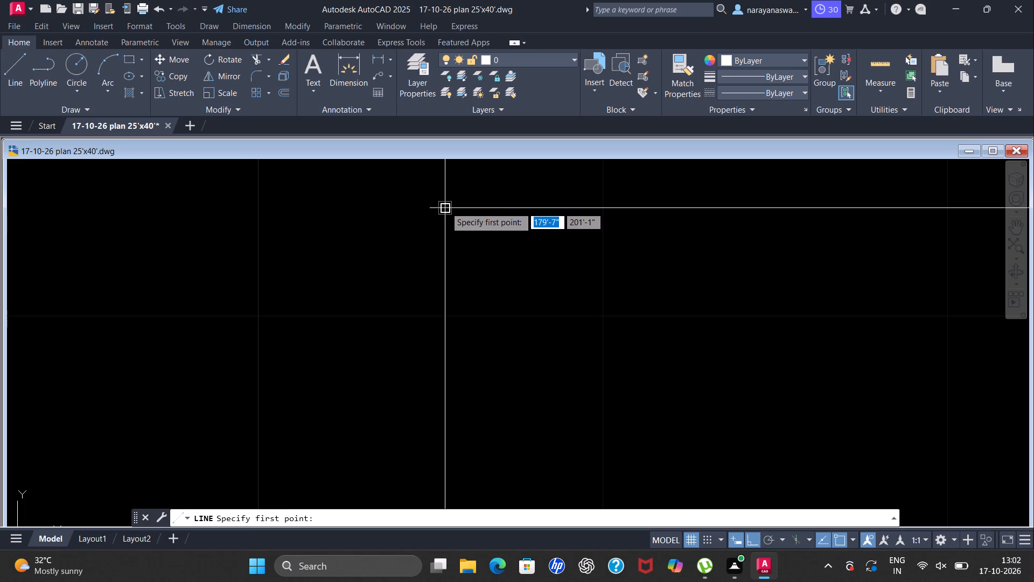
left_click(445, 207)
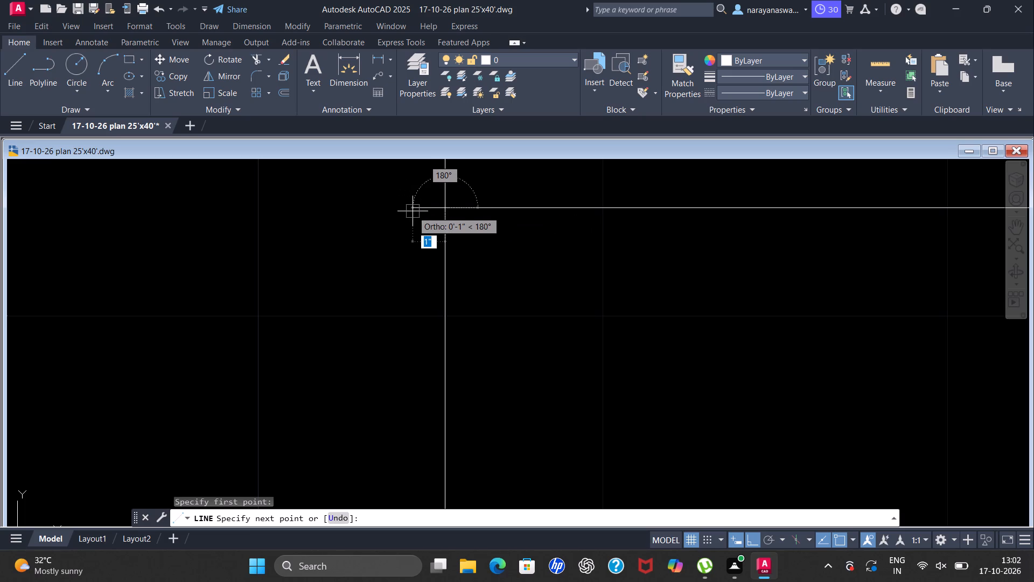
left_click(413, 211)
scroll(425, 202, "down", 5)
scroll(407, 290, "up", 3)
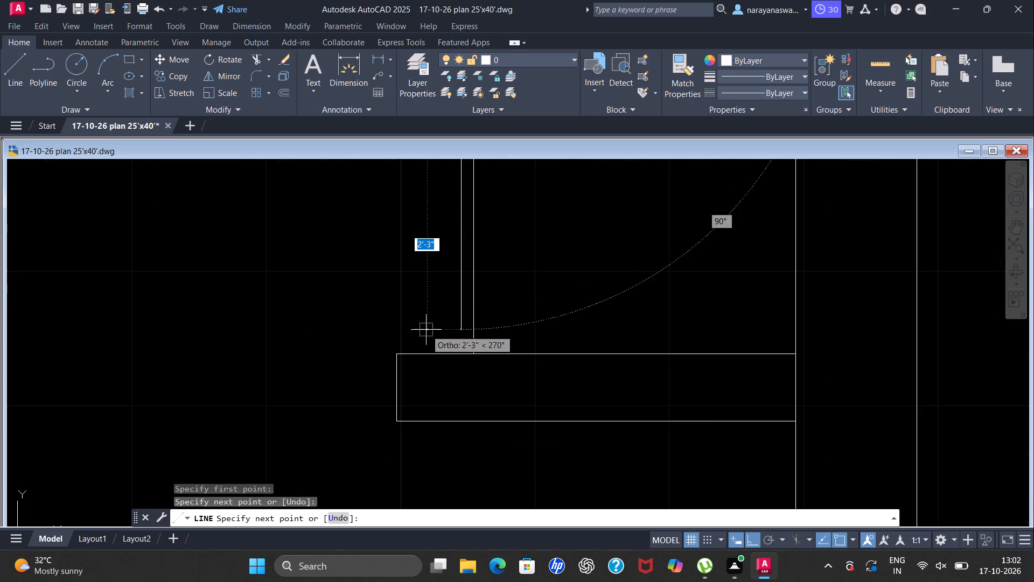
scroll(459, 358, "up", 3)
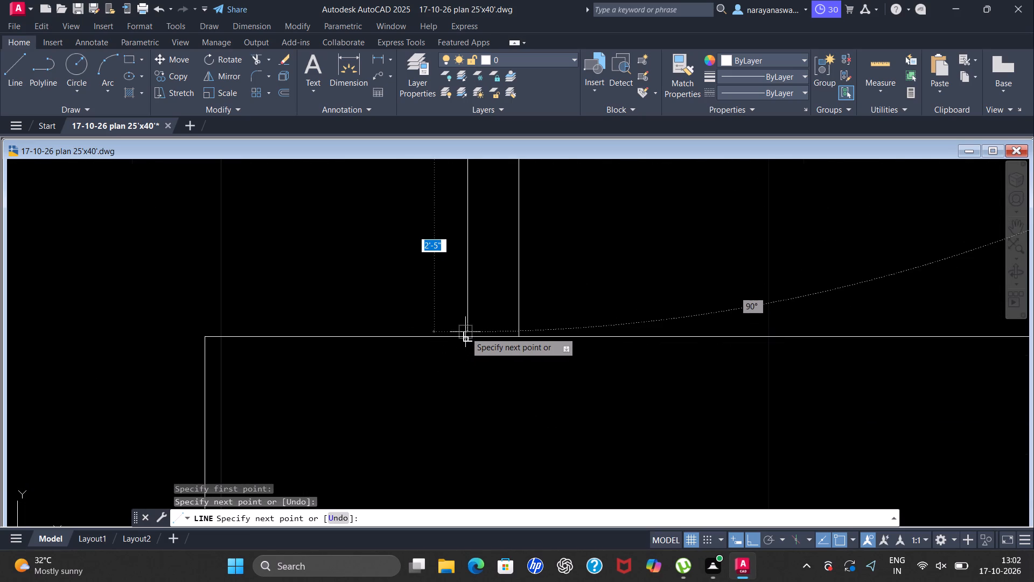
left_click(466, 341)
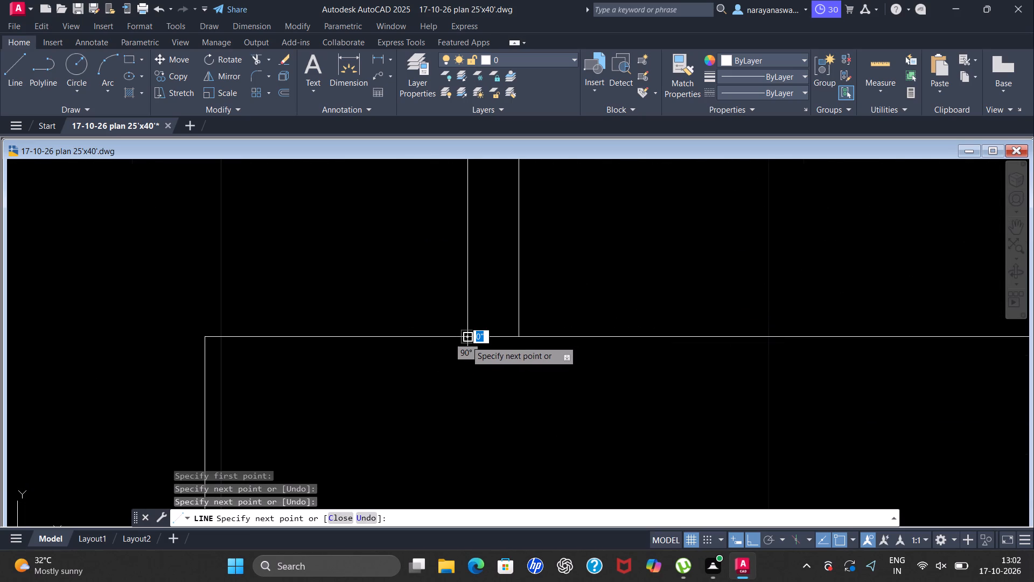
key("Escape")
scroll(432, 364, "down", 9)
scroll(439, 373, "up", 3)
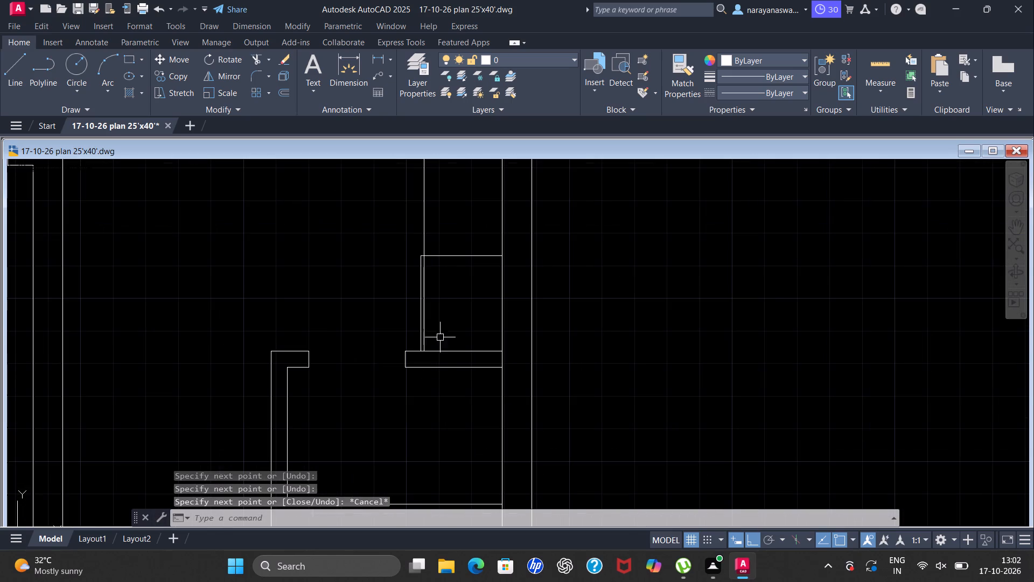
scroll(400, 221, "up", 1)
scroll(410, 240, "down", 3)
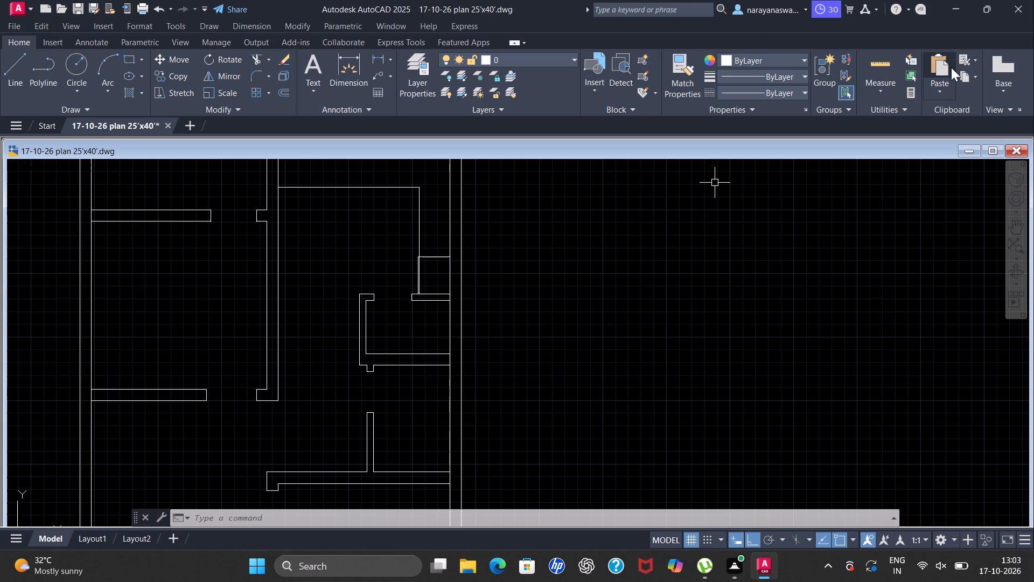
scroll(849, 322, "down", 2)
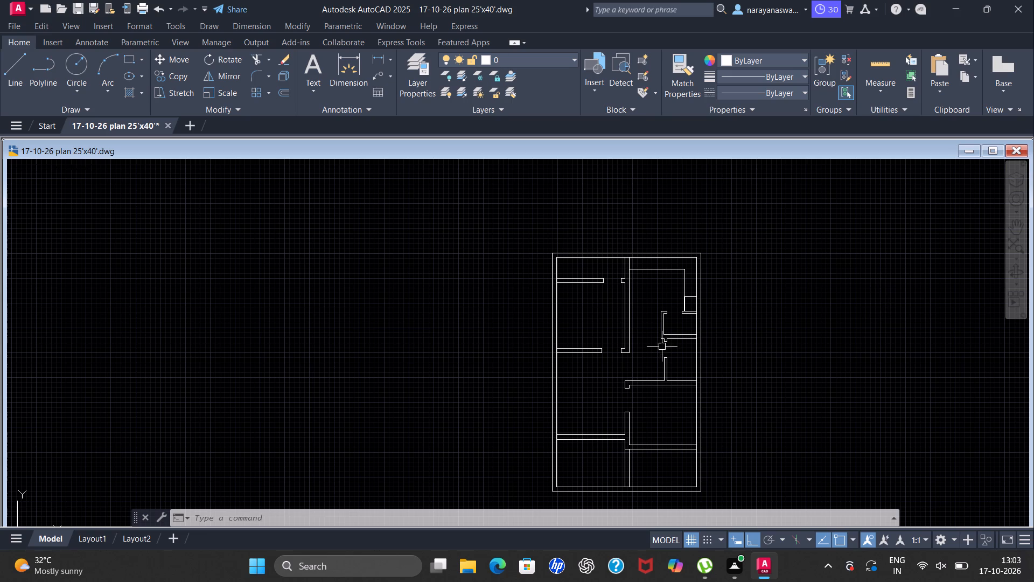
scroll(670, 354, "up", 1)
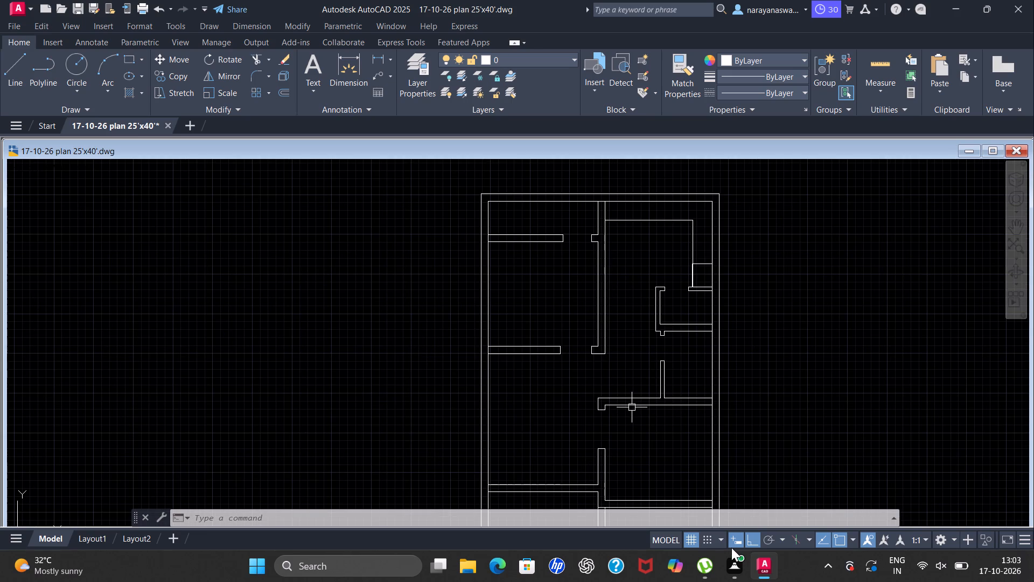
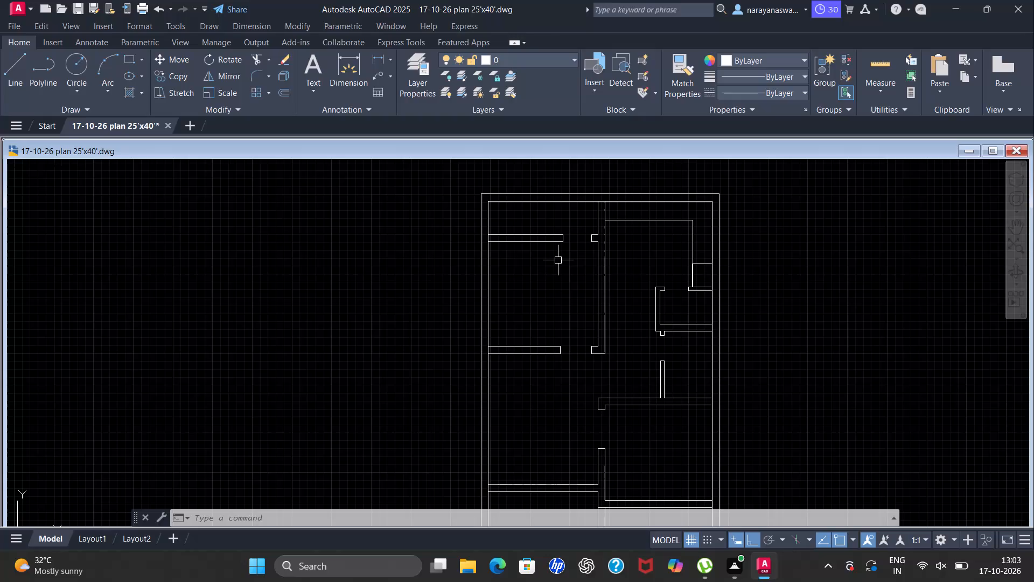
Draw a short vertical line across the upper left room's horizontal wall, joining its two faces near the outer wall.
scroll(563, 219, "up", 1)
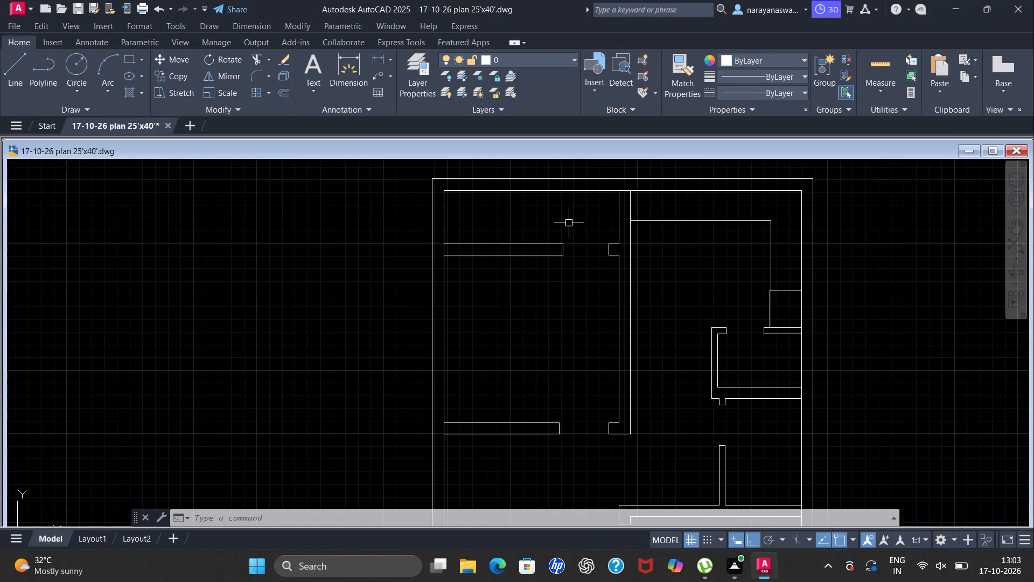
scroll(566, 223, "up", 1)
scroll(602, 267, "down", 1)
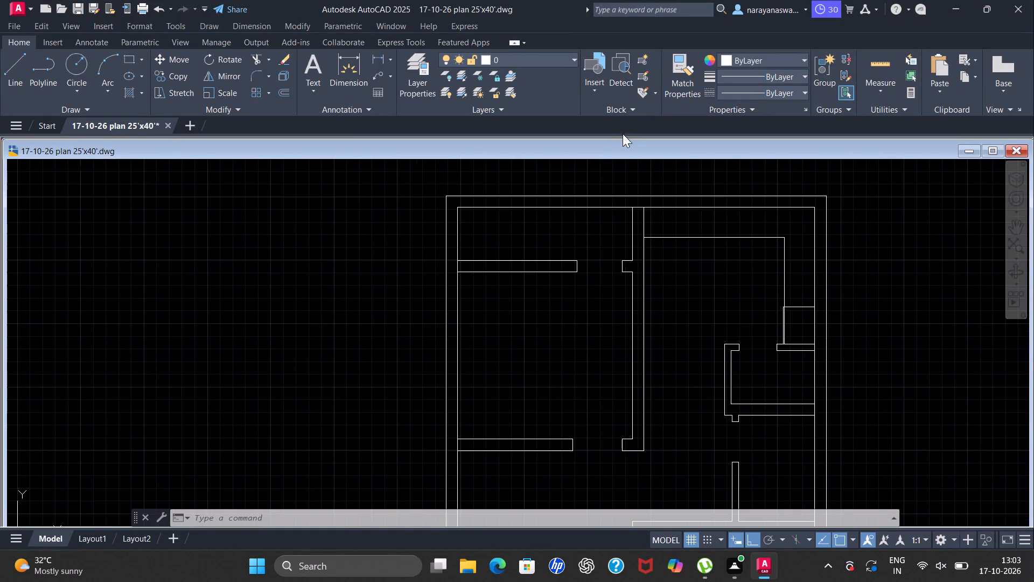
scroll(667, 268, "up", 1)
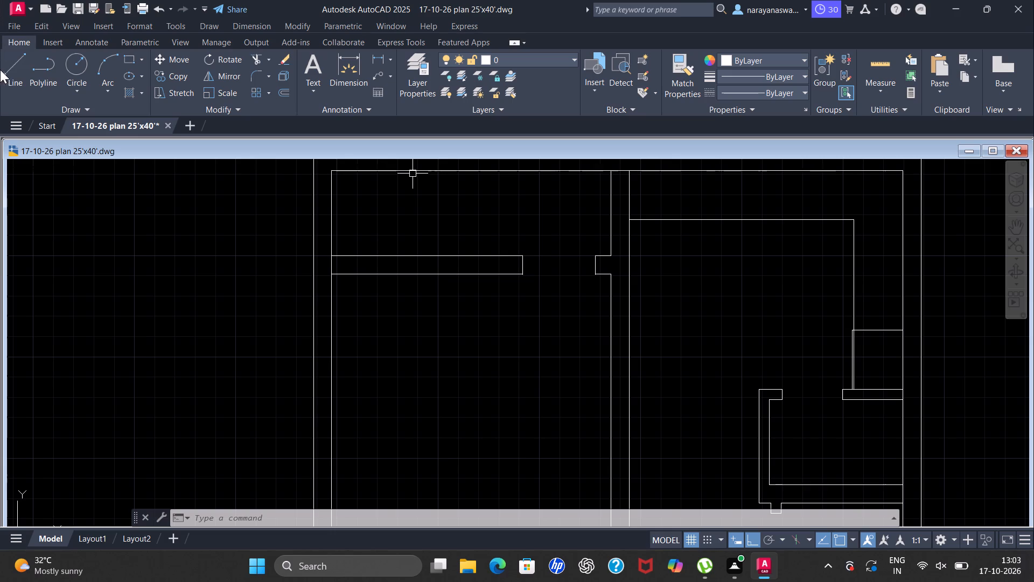
left_click(8, 68)
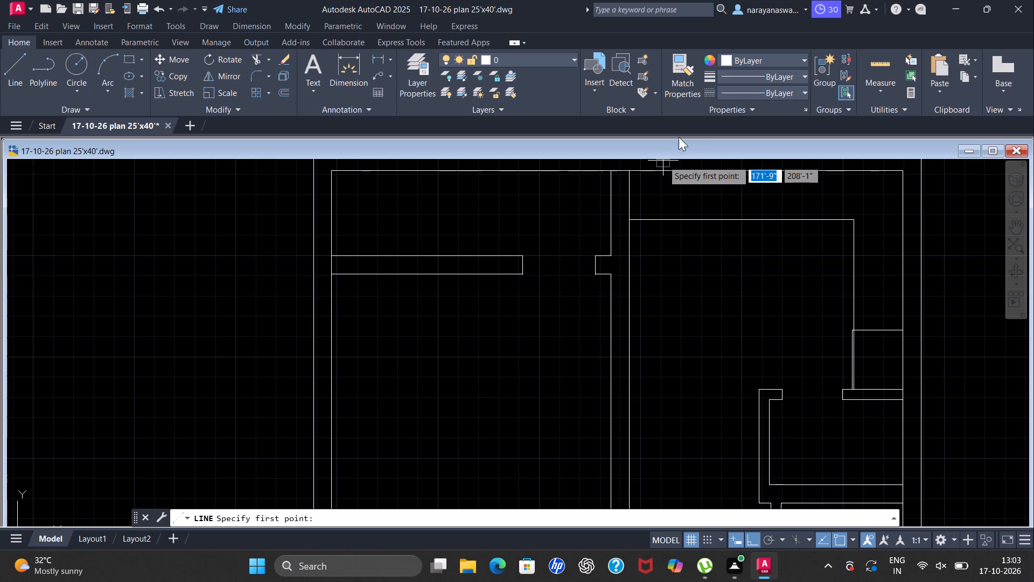
scroll(509, 251, "down", 1)
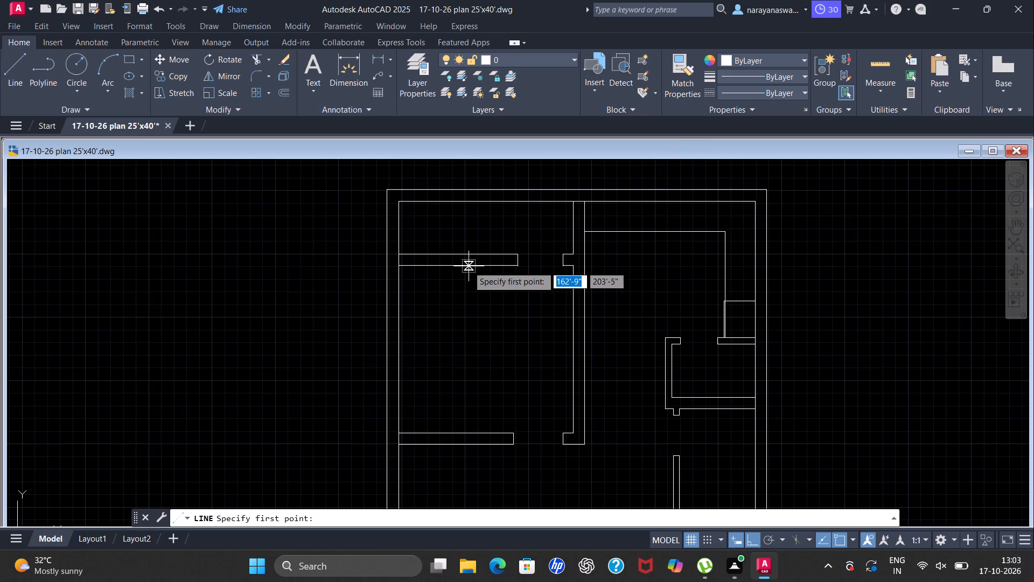
scroll(470, 261, "up", 1)
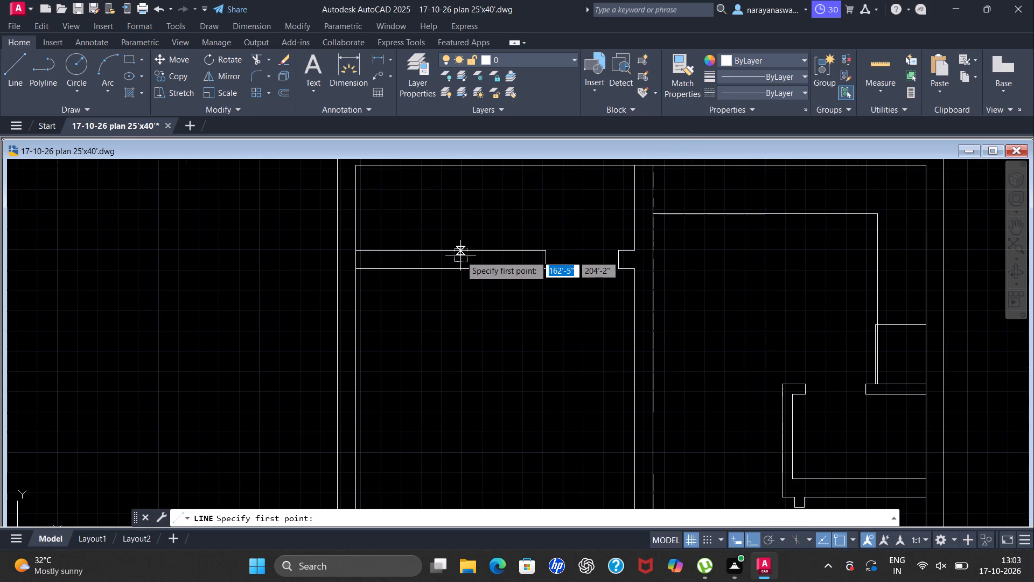
scroll(486, 264, "down", 1)
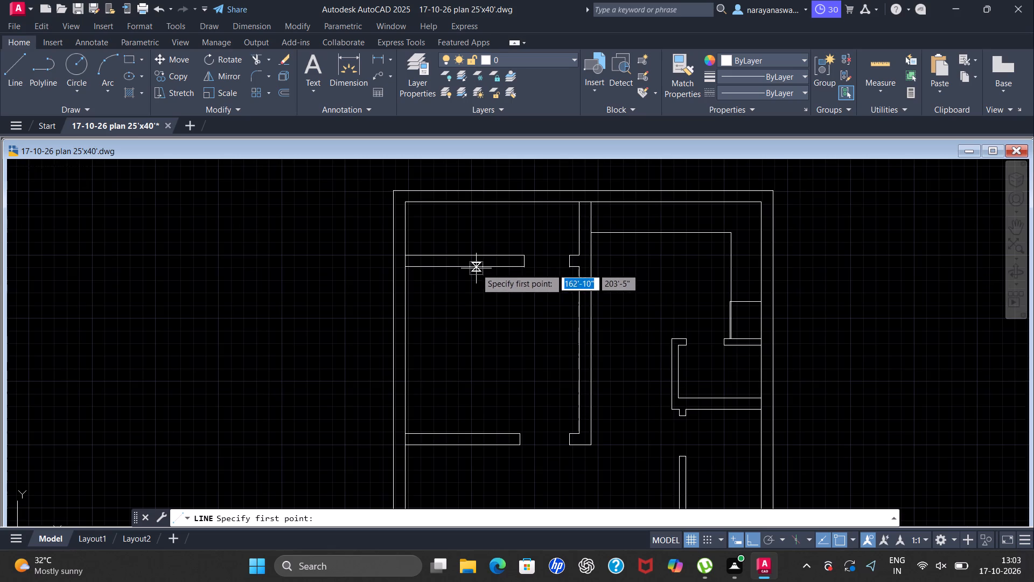
scroll(430, 256, "up", 2)
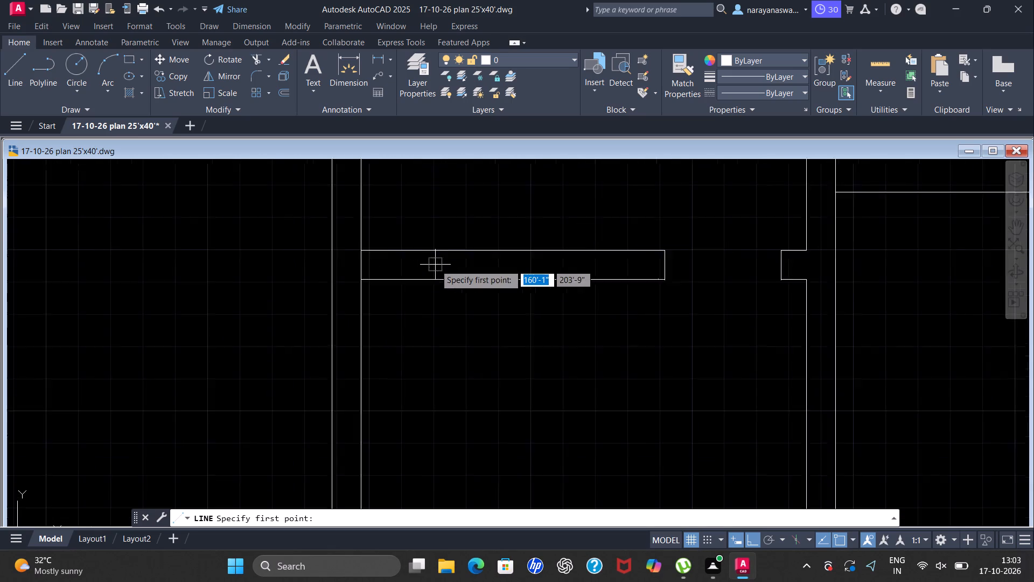
scroll(435, 265, "up", 1)
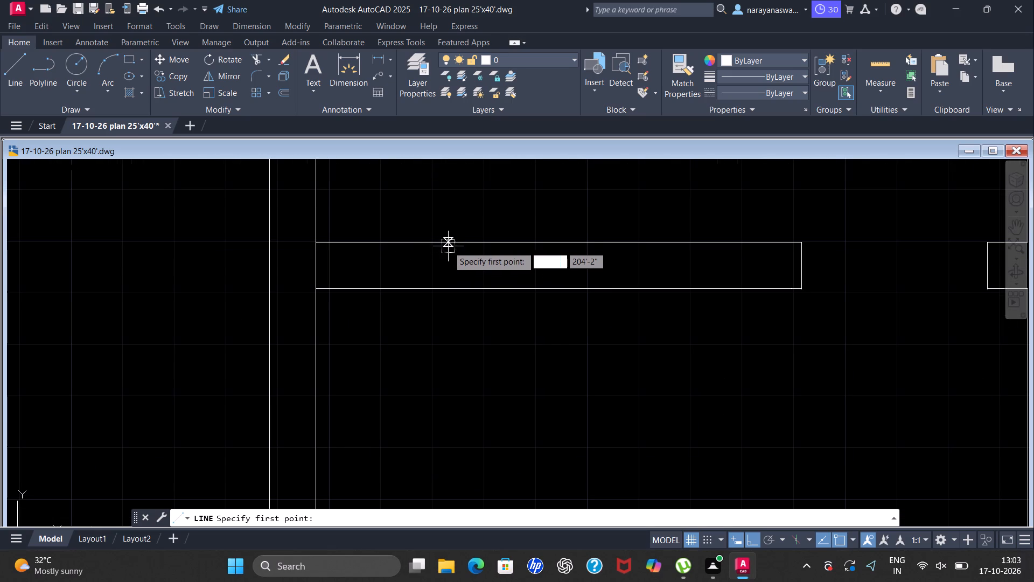
left_click_drag(446, 242, 444, 259)
left_click(446, 285)
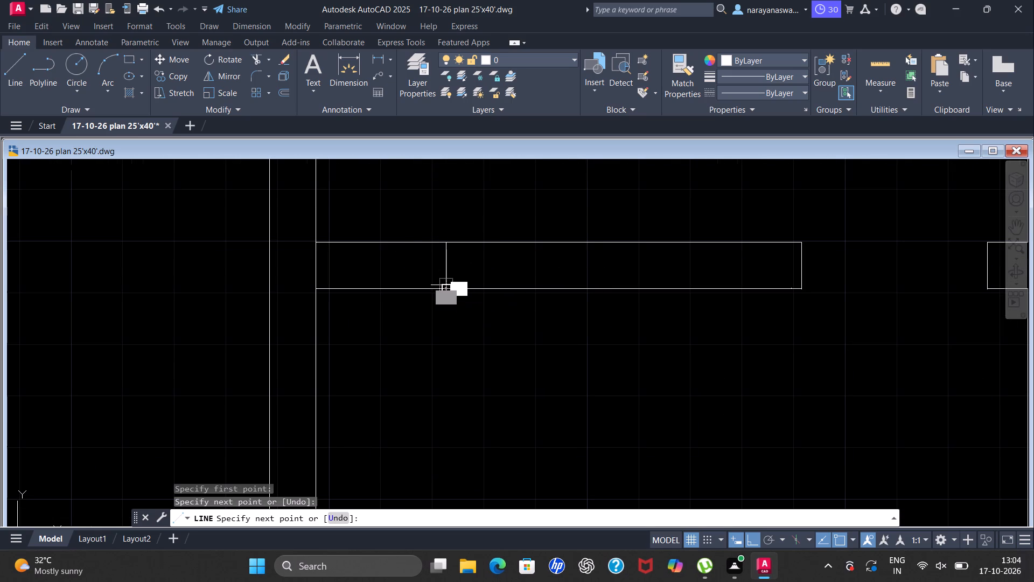
key("space")
From that cross line's midpoint, draw a centre line along the wall towards the door opening, closed by a vertical line joining both wall faces.
key("space")
left_click(448, 263)
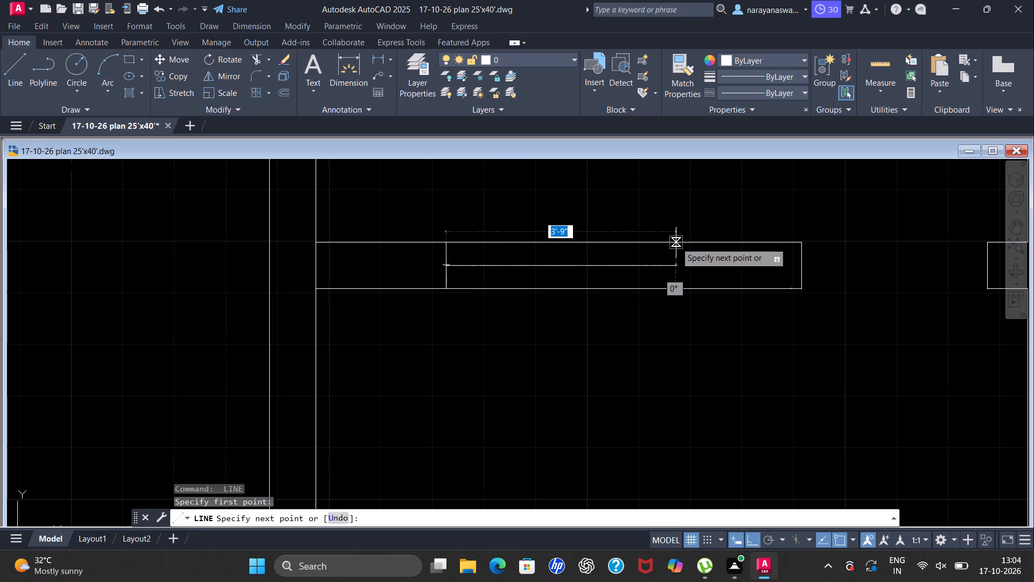
scroll(676, 242, "up", 2)
left_click(649, 300)
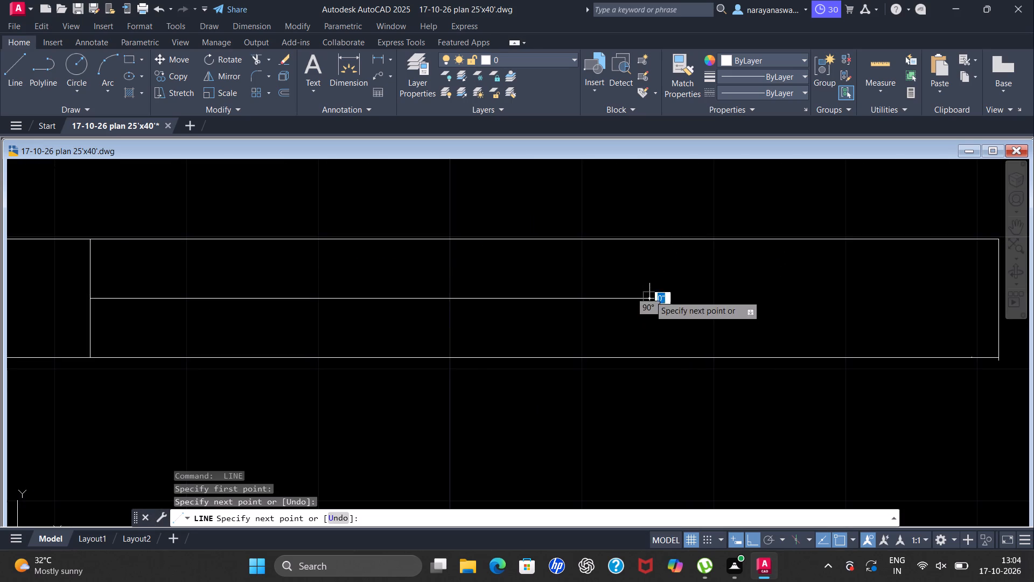
scroll(651, 281, "up", 2)
left_click(648, 177)
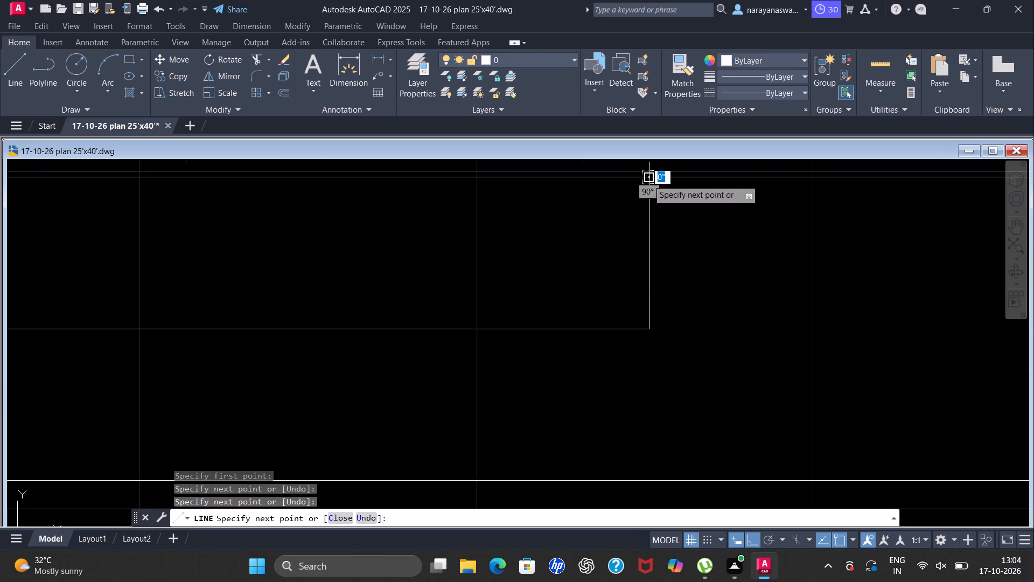
left_click(647, 480)
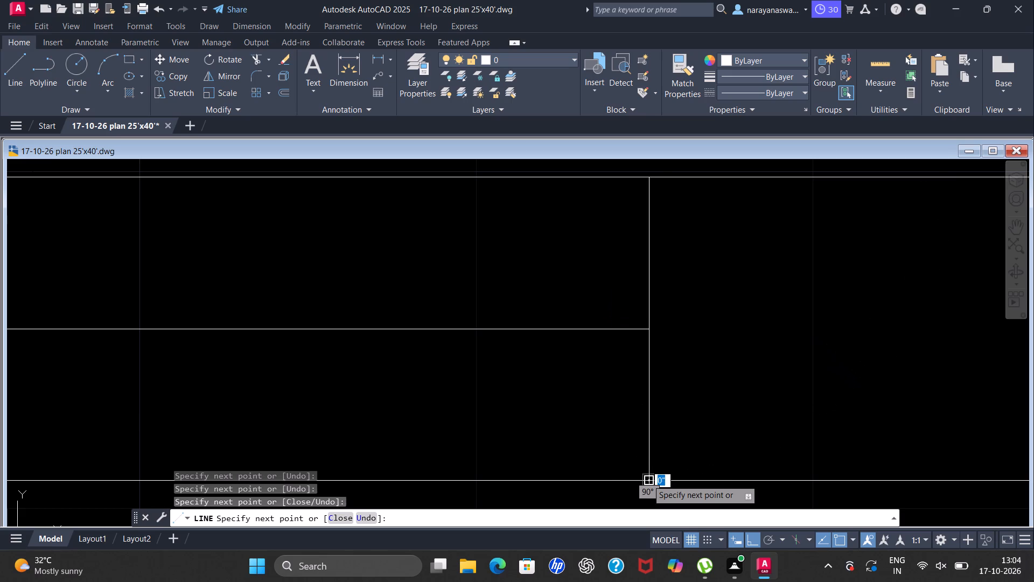
key("Escape")
Draw a 9" horizontal line across the central wall between its two faces, just below the top outer wall.
scroll(603, 501, "down", 5)
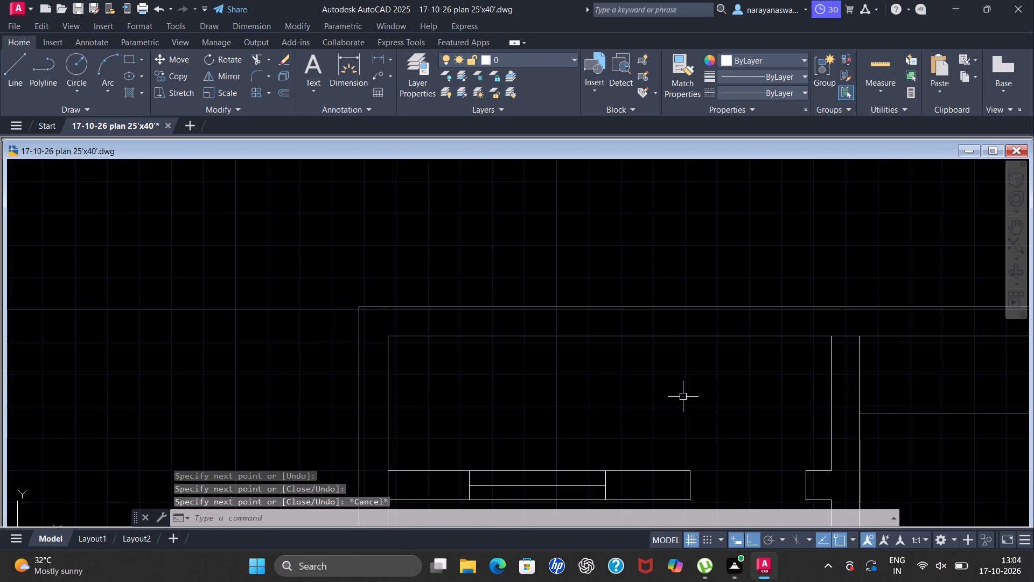
scroll(683, 397, "down", 1)
scroll(699, 350, "down", 1)
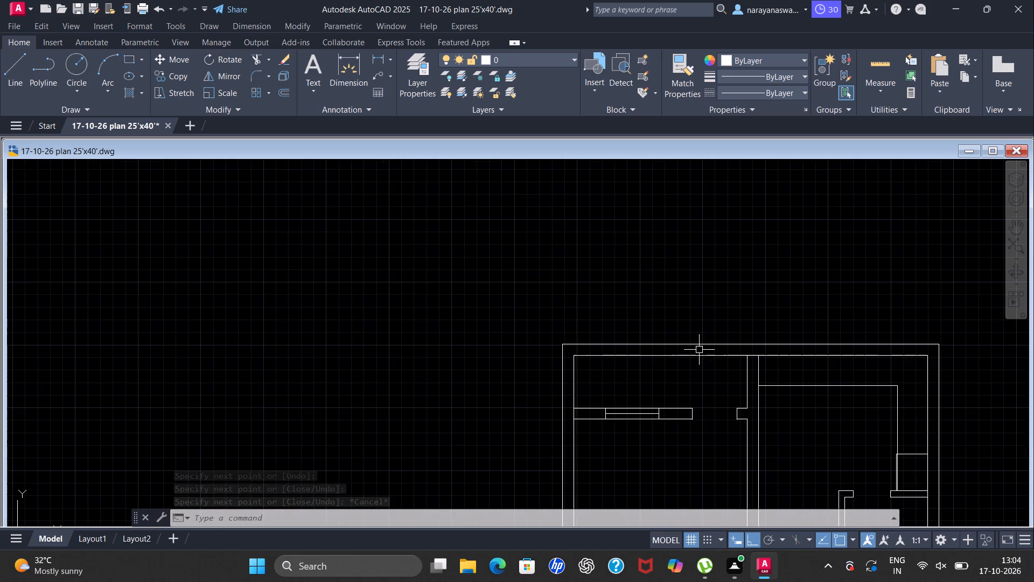
scroll(787, 397, "up", 1)
scroll(756, 428, "up", 1)
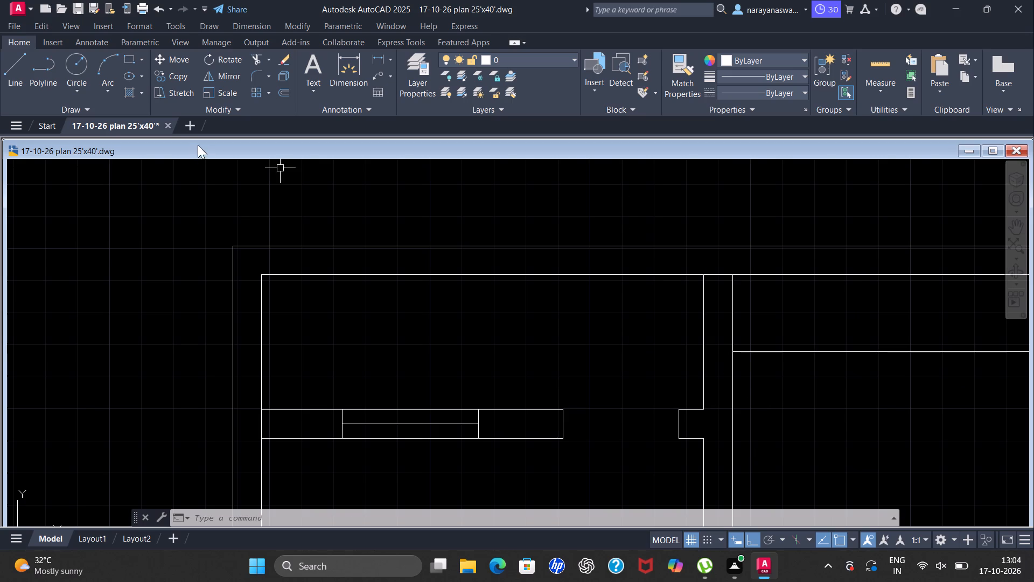
left_click(12, 67)
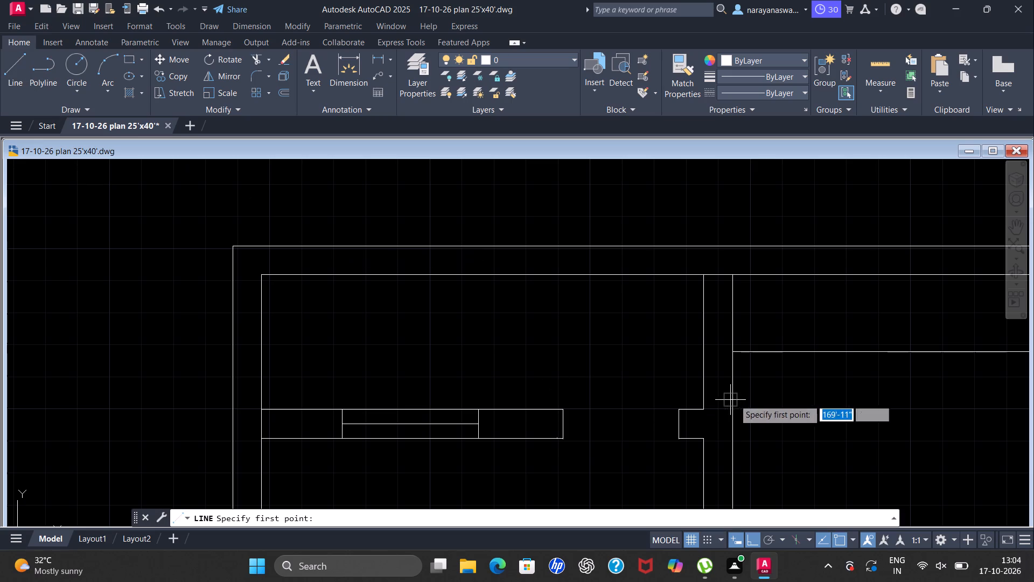
scroll(661, 327, "down", 1)
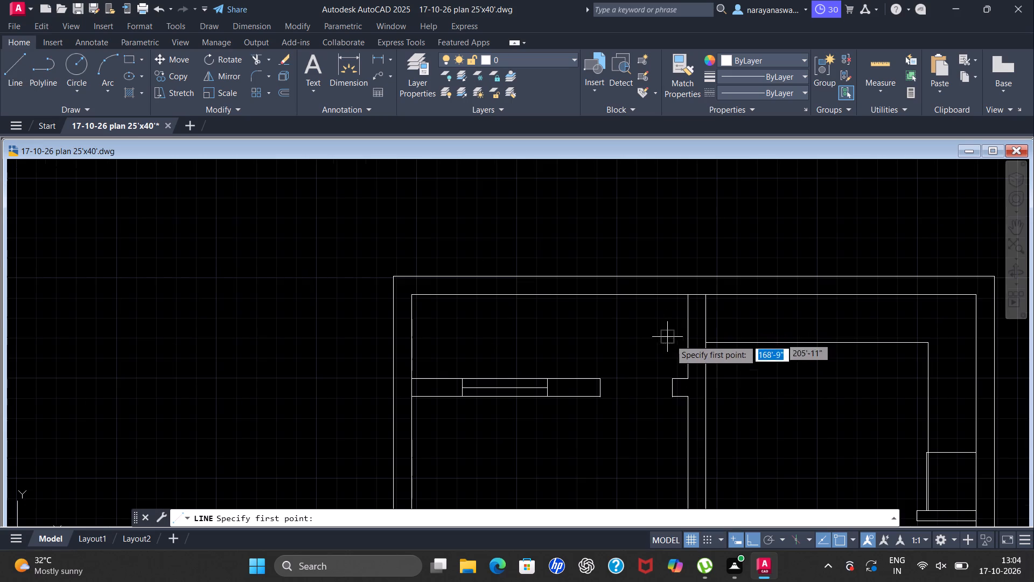
scroll(750, 392, "up", 1)
scroll(668, 285, "up", 1)
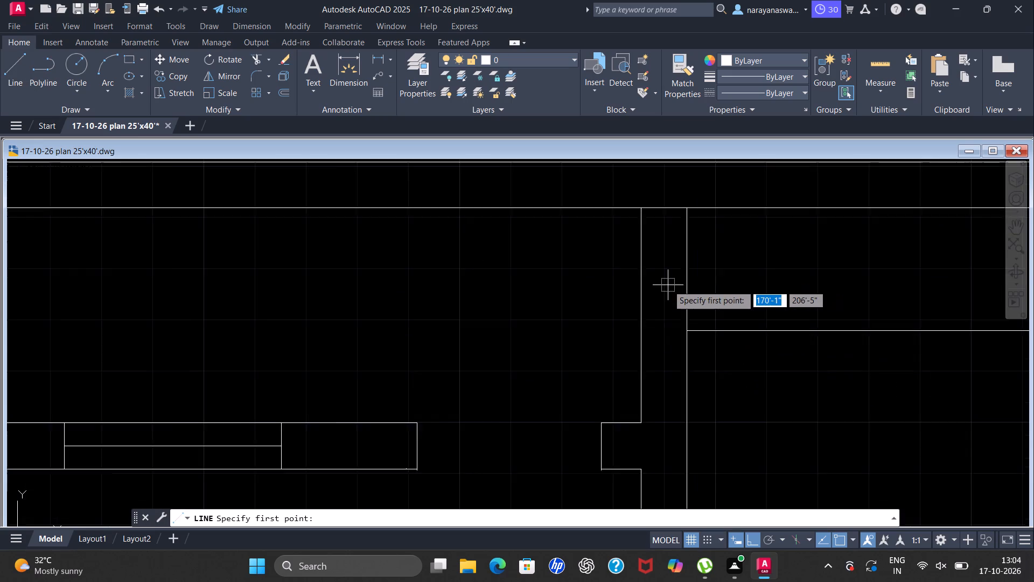
scroll(668, 285, "up", 1)
scroll(640, 321, "down", 1)
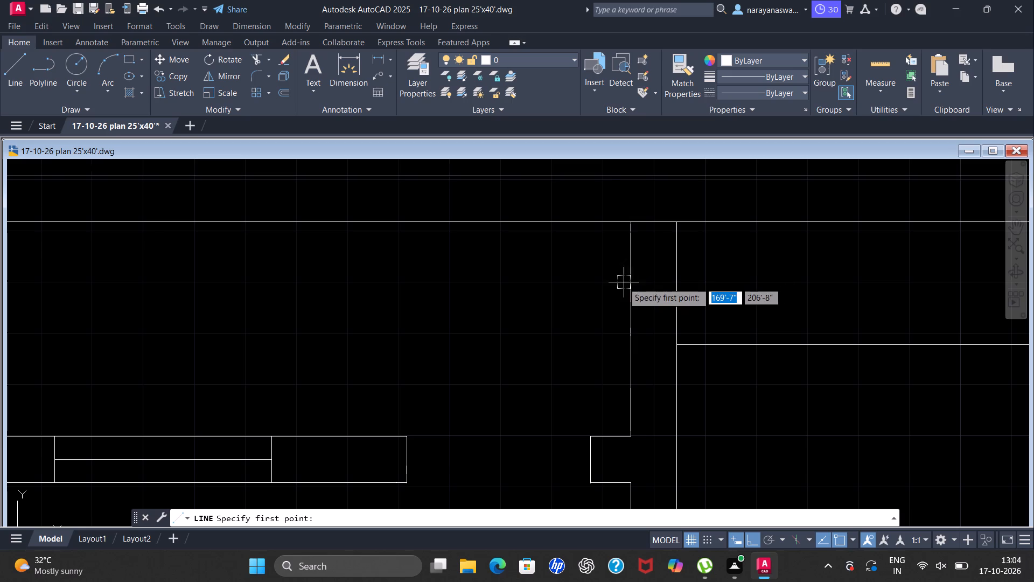
scroll(611, 288, "down", 1)
scroll(625, 274, "up", 4)
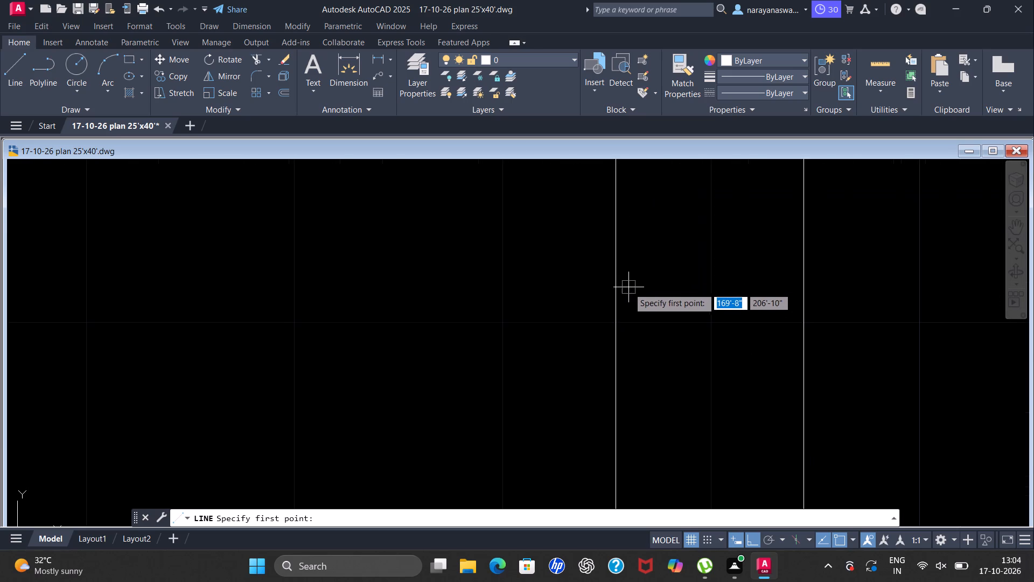
scroll(631, 285, "down", 2)
scroll(739, 283, "up", 2)
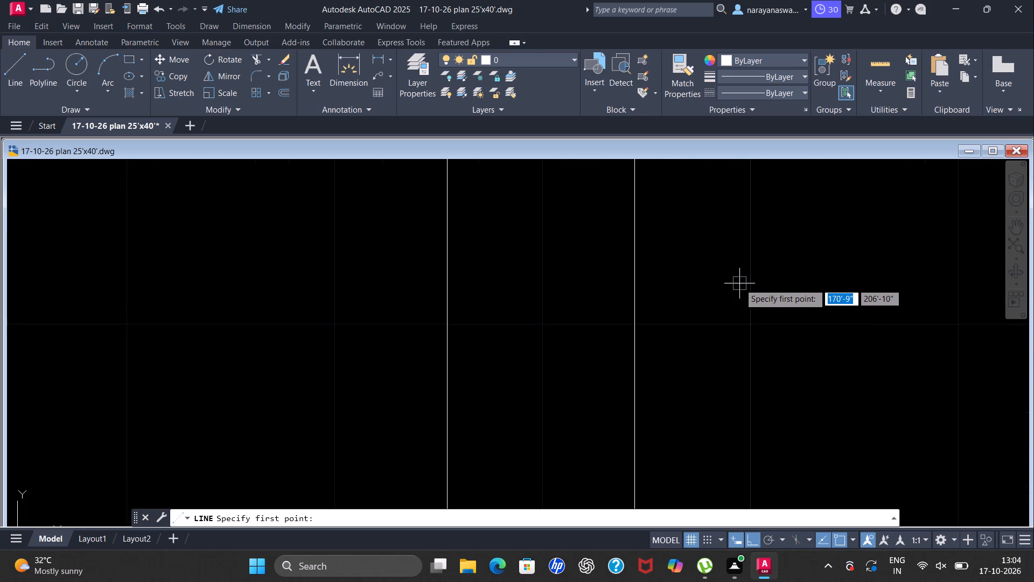
scroll(688, 313, "down", 2)
scroll(677, 292, "up", 2)
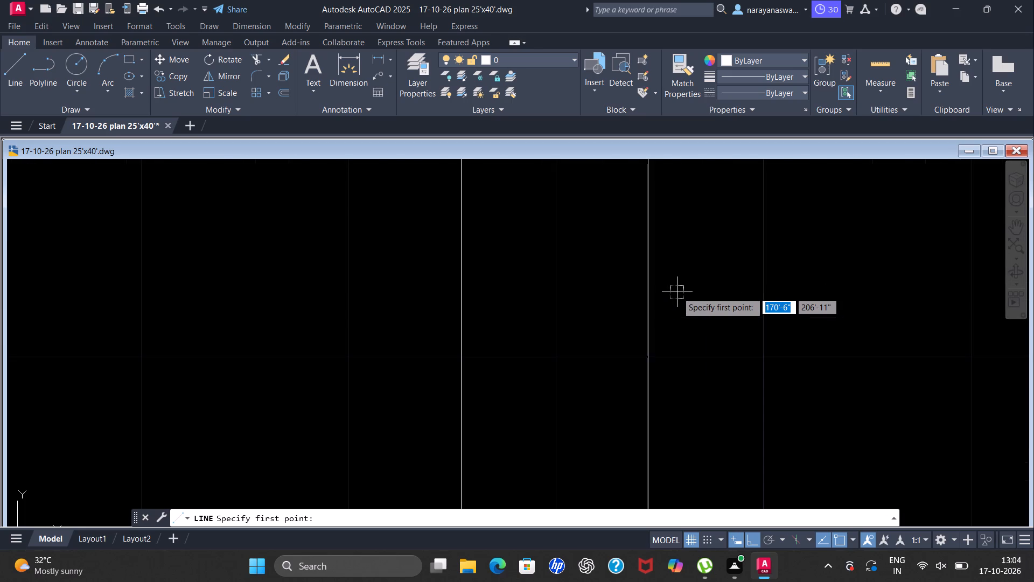
scroll(677, 292, "up", 1)
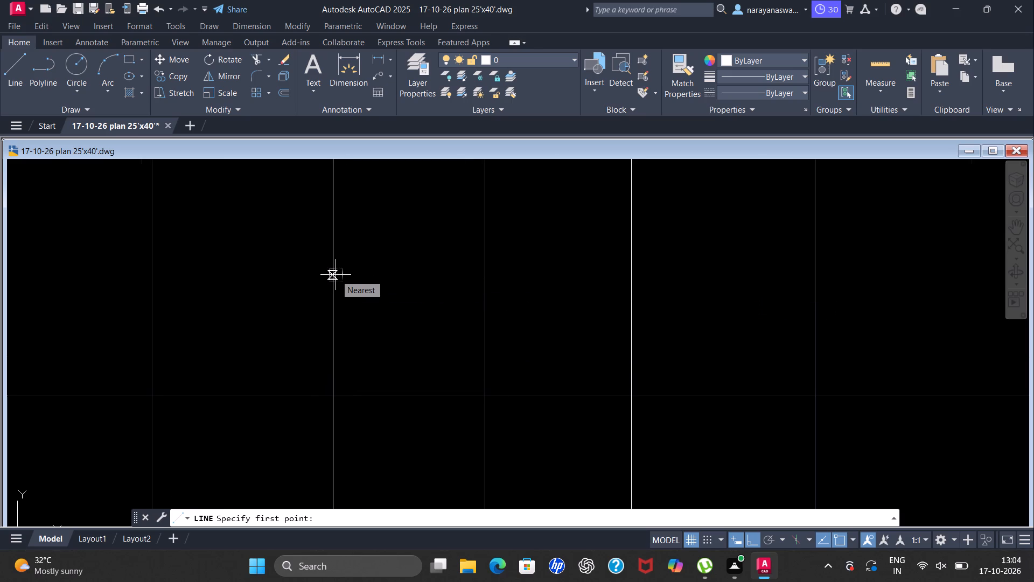
left_click(336, 275)
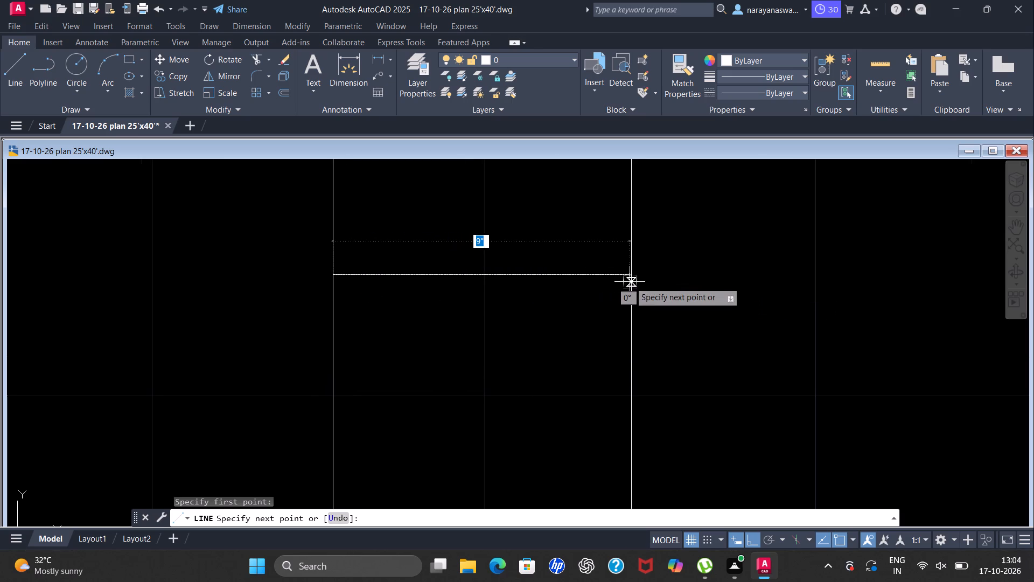
left_click(630, 272)
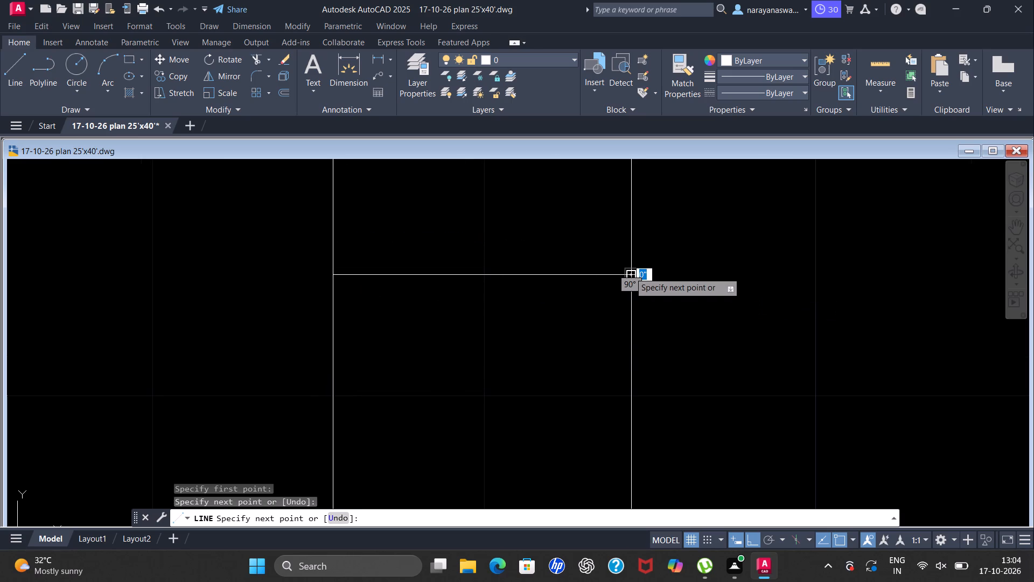
key("Escape")
From the midpoint of the central wall's cross line, draw a centre line about 2'-2" down, closed by a horizontal line joining both wall faces.
scroll(652, 263, "down", 4)
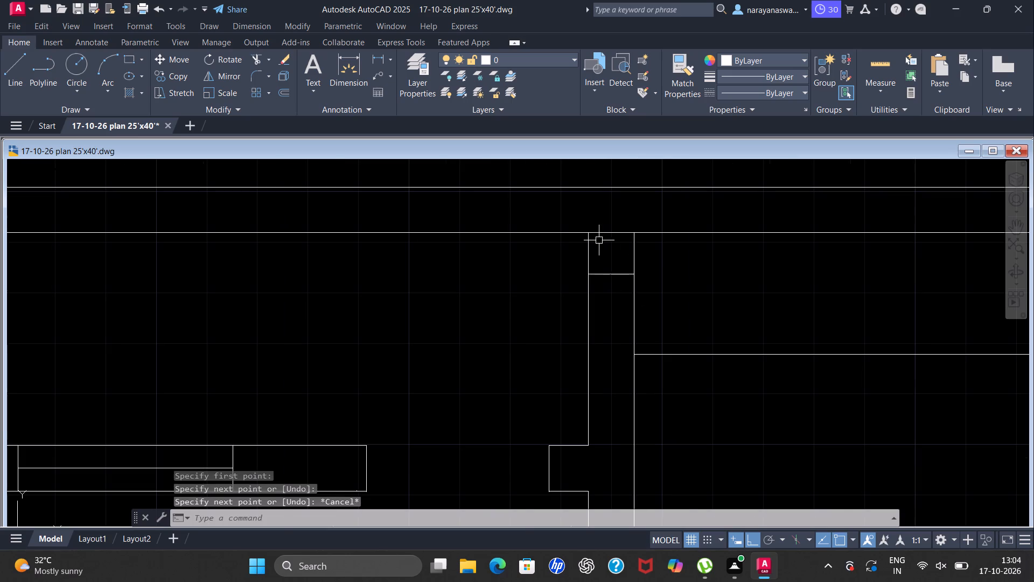
scroll(587, 228, "down", 1)
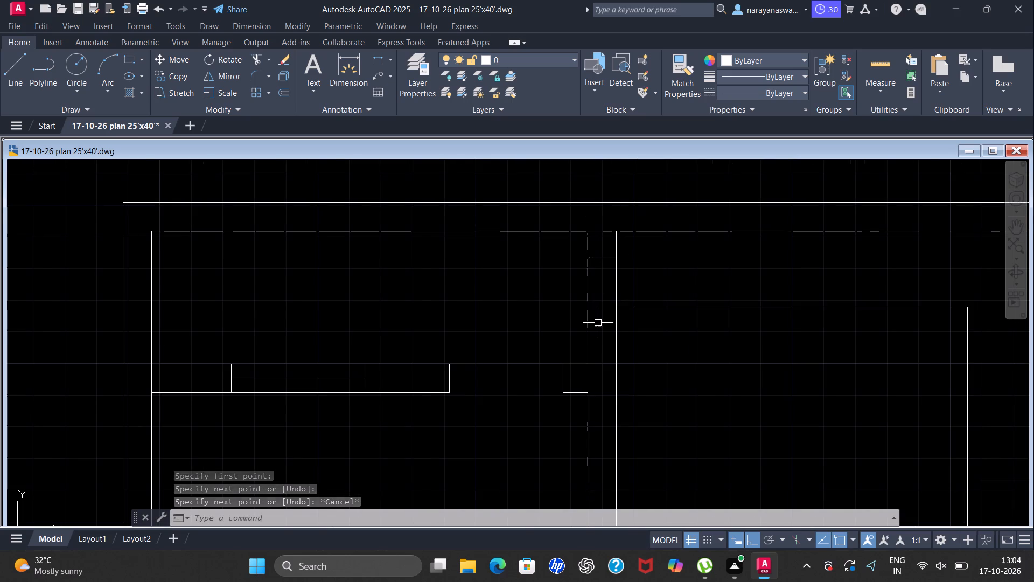
key("space")
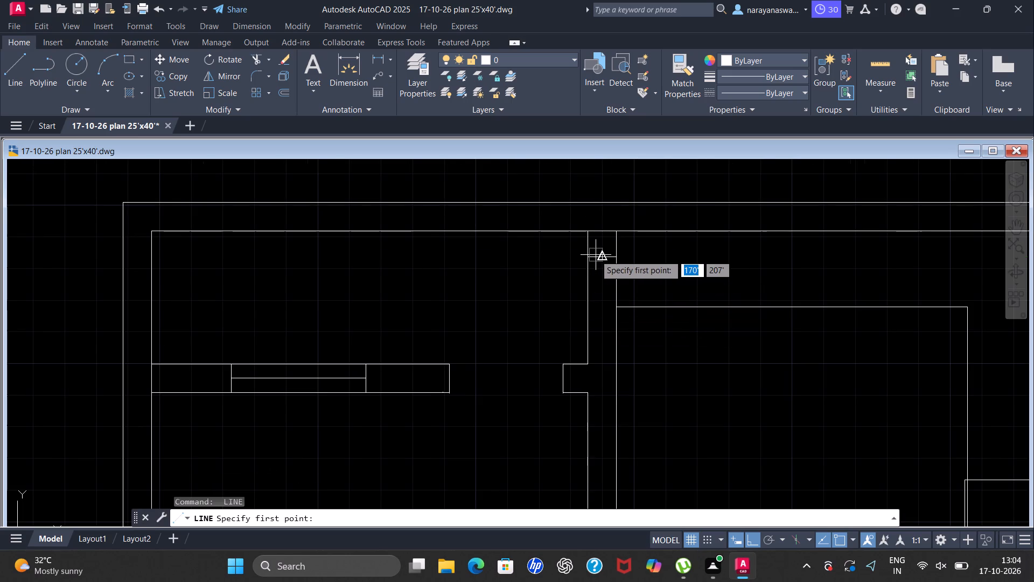
left_click(602, 260)
scroll(605, 343, "up", 1)
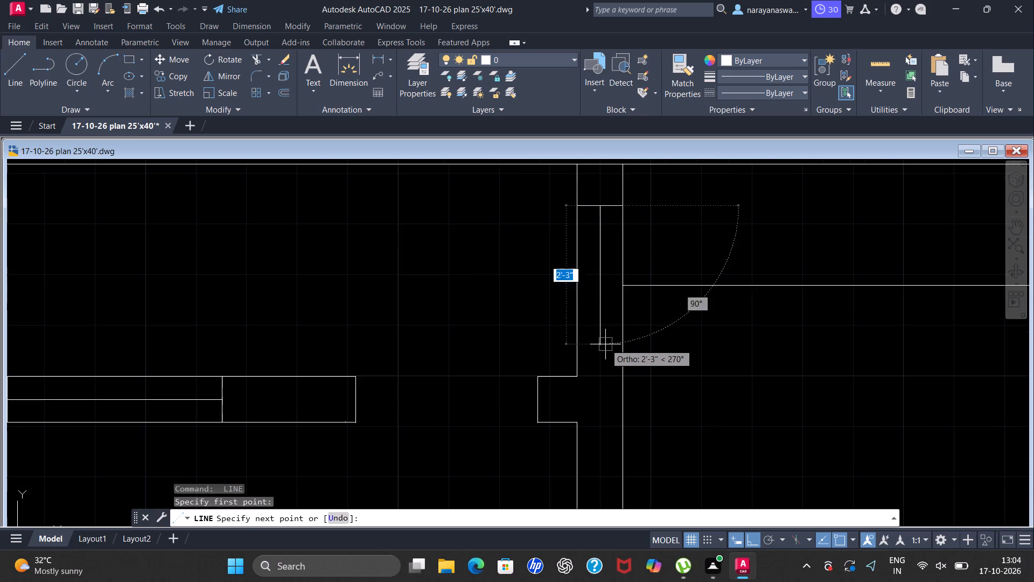
scroll(605, 344, "up", 1)
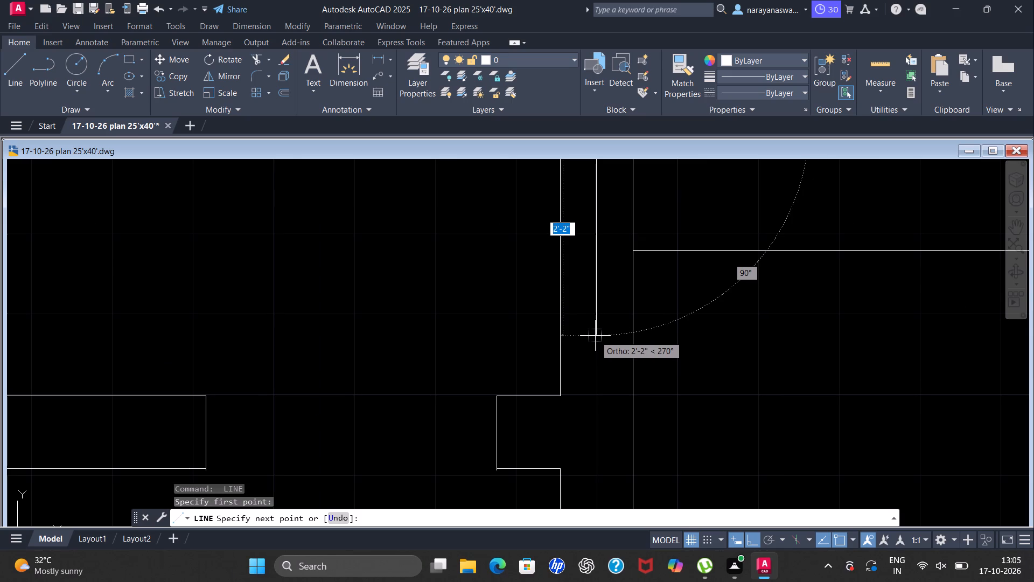
left_click(597, 327)
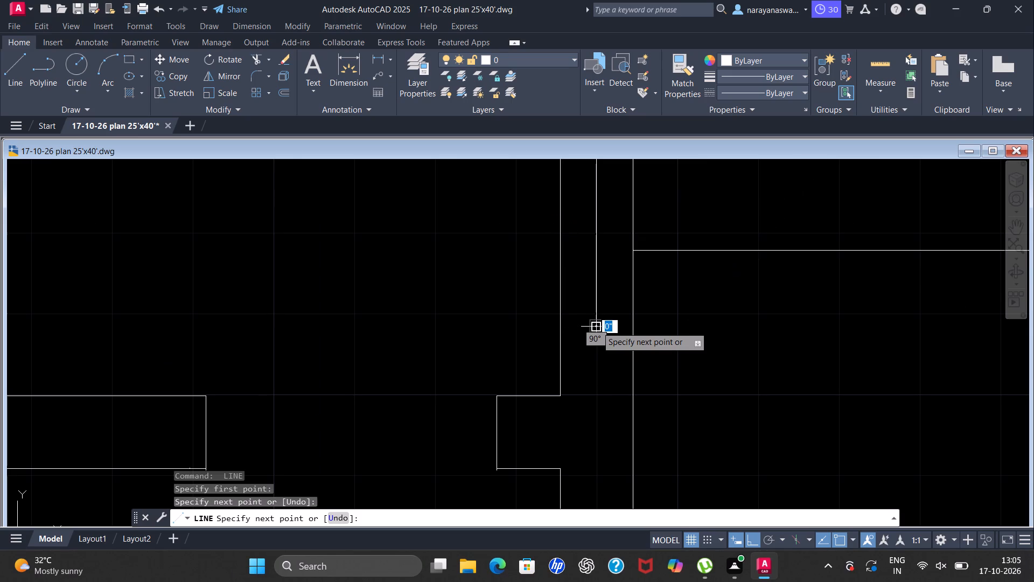
scroll(597, 327, "up", 3)
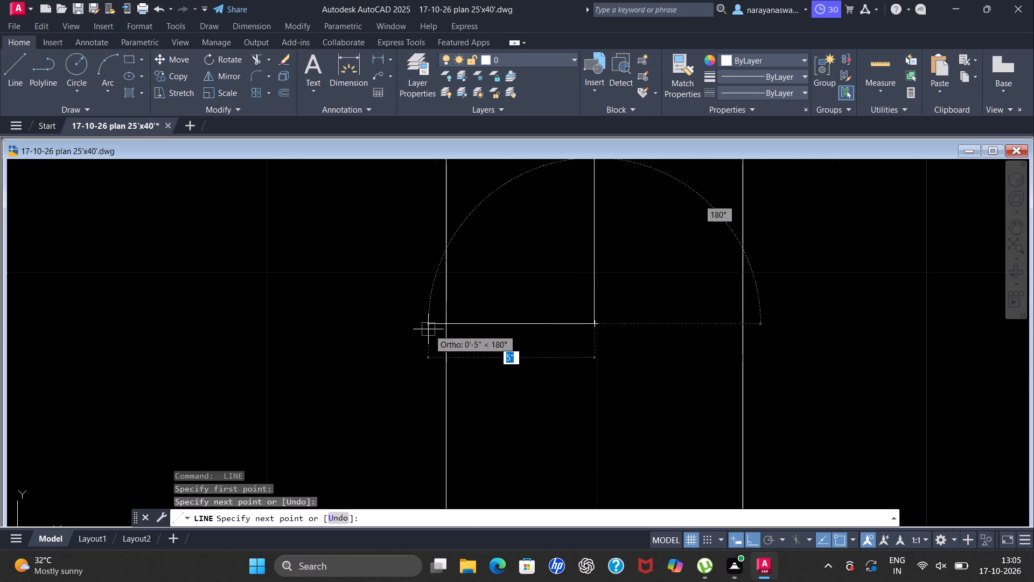
left_click(443, 324)
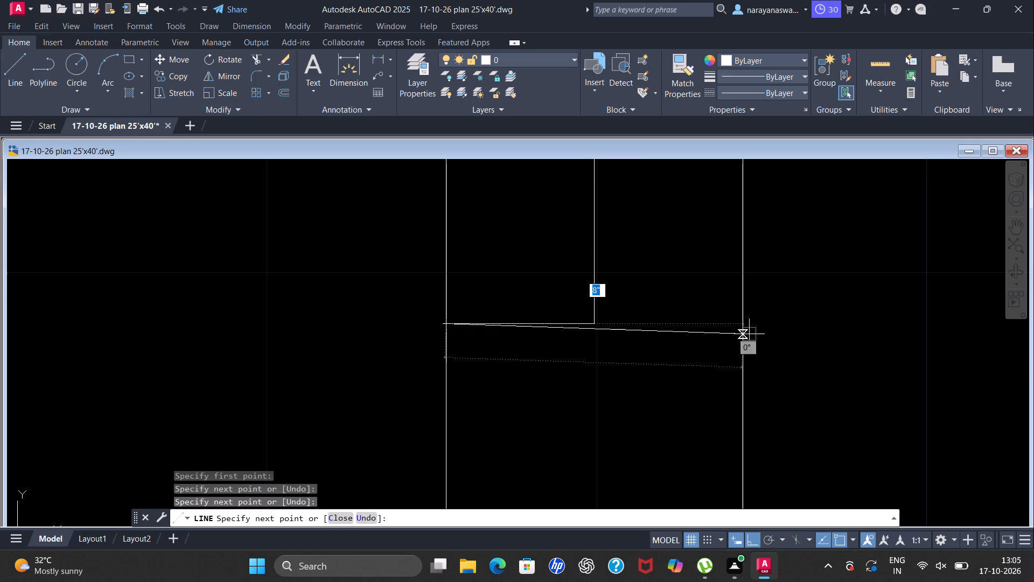
left_click(744, 325)
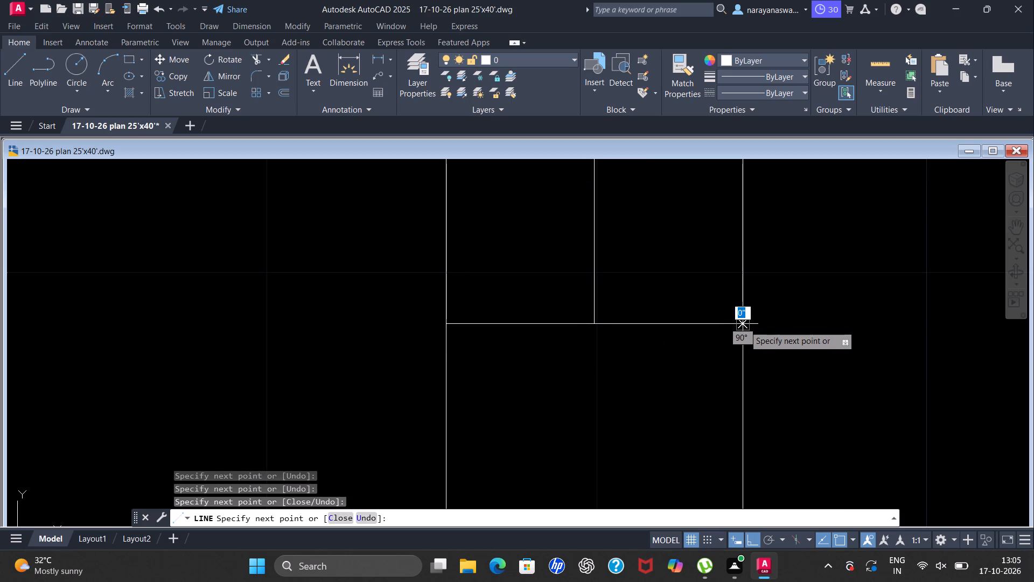
key("Escape")
Trim the left outer wall's inner face line where the upper left room's horizontal wall meets it.
scroll(456, 293, "down", 3)
scroll(481, 336, "down", 2)
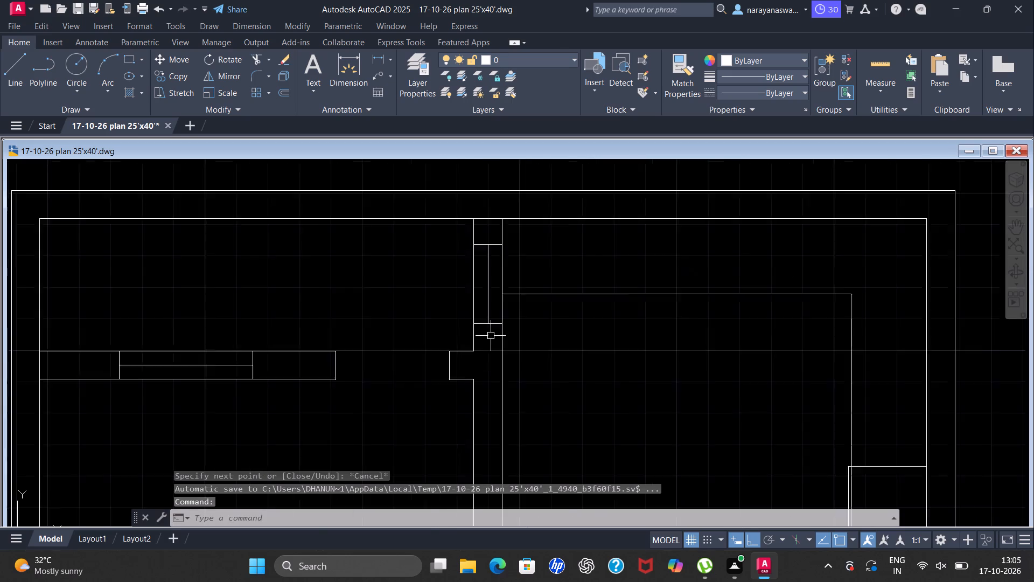
scroll(492, 336, "down", 2)
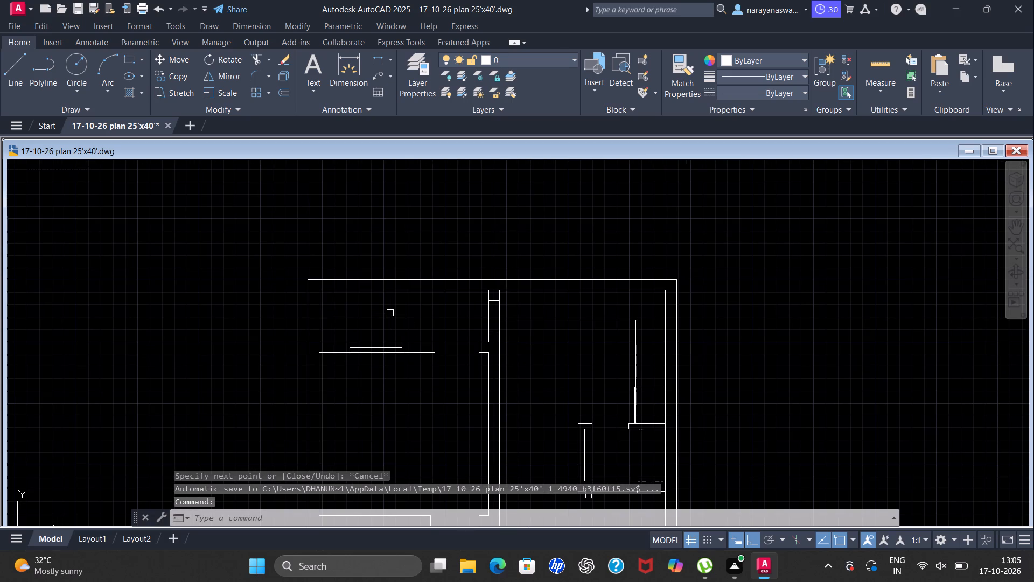
scroll(442, 292, "down", 1)
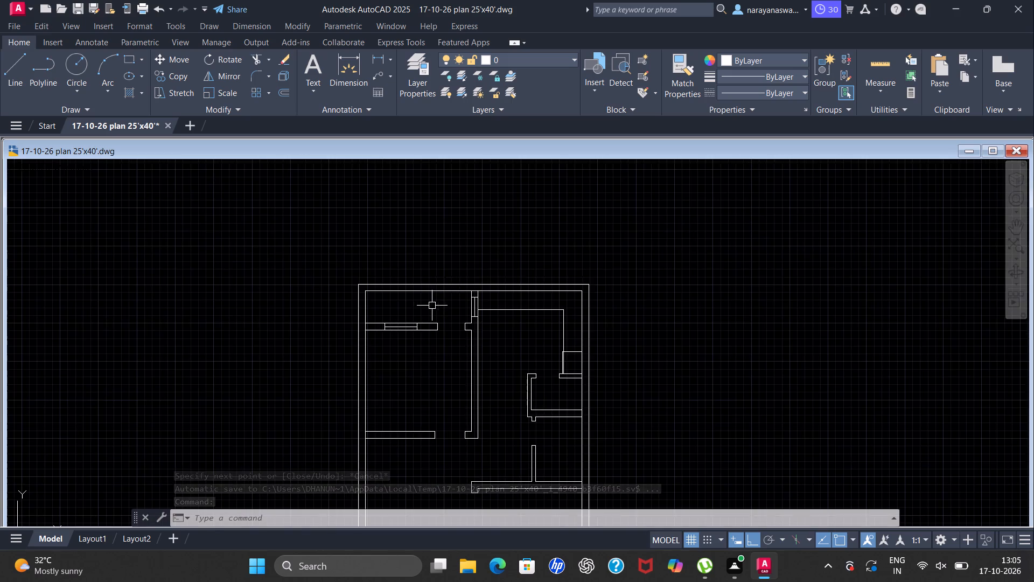
scroll(432, 306, "up", 2)
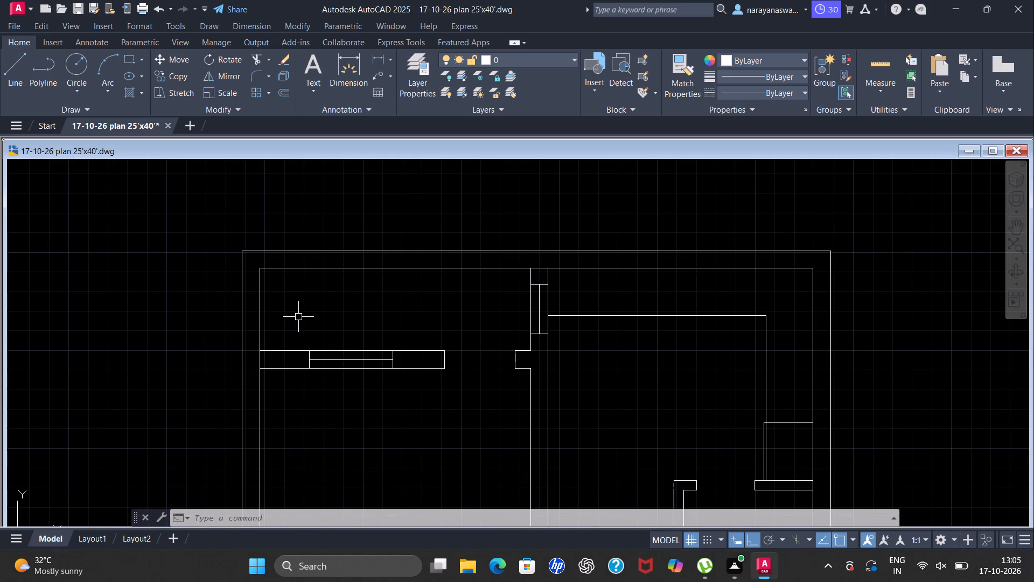
type("tr")
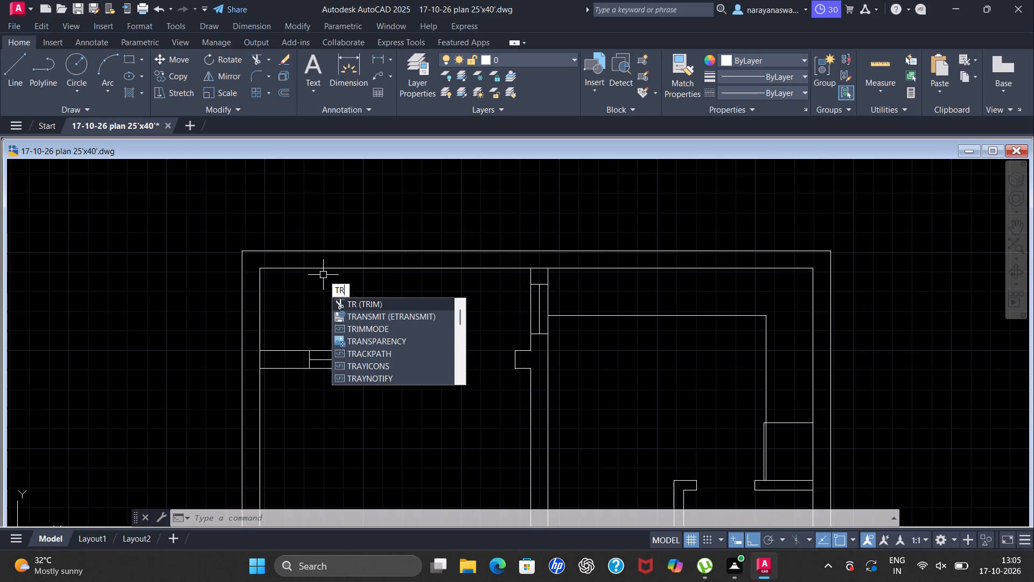
key("space")
scroll(216, 364, "up", 1)
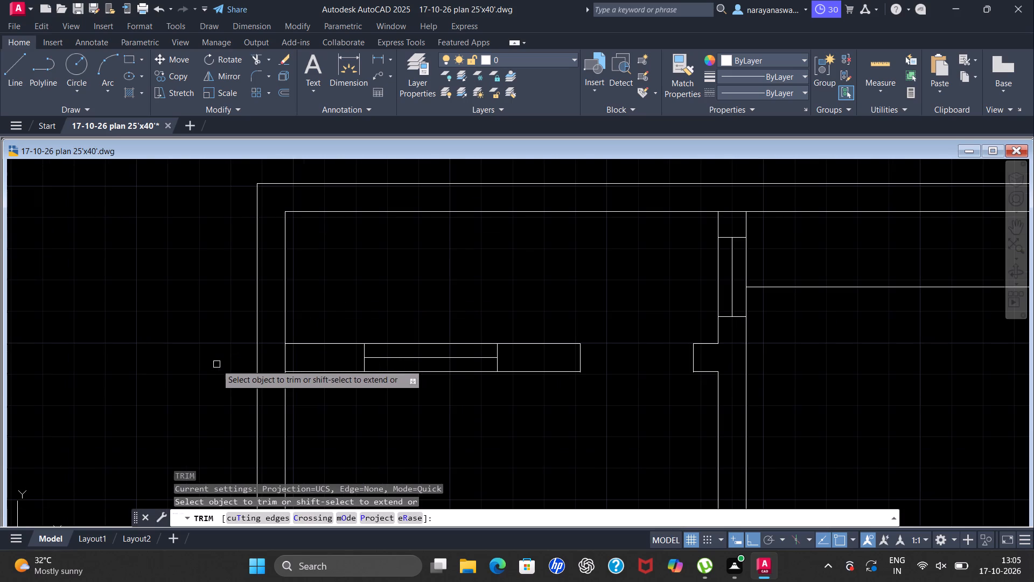
scroll(217, 368, "up", 1)
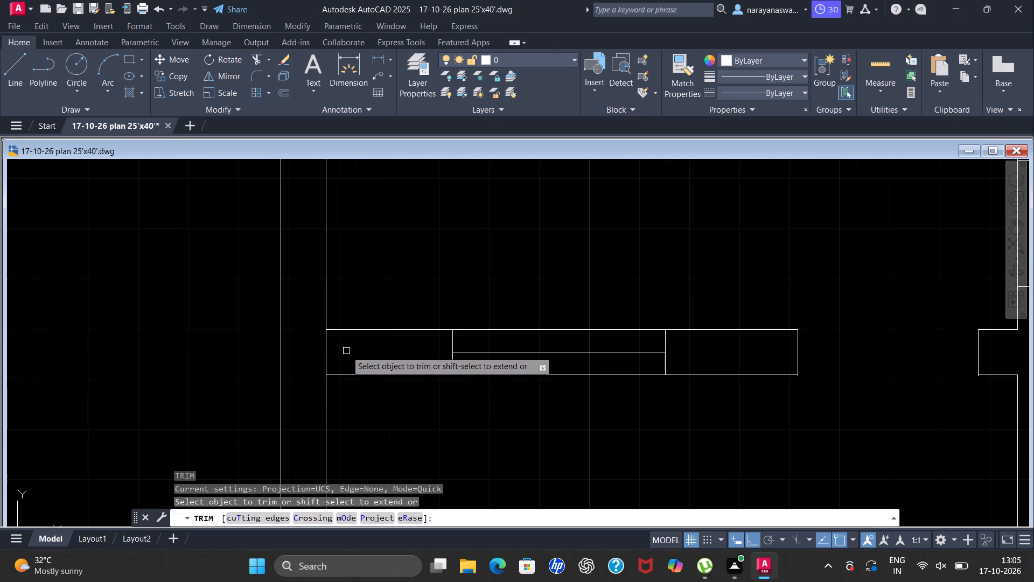
left_click_drag(346, 350, 316, 348)
key("Escape")
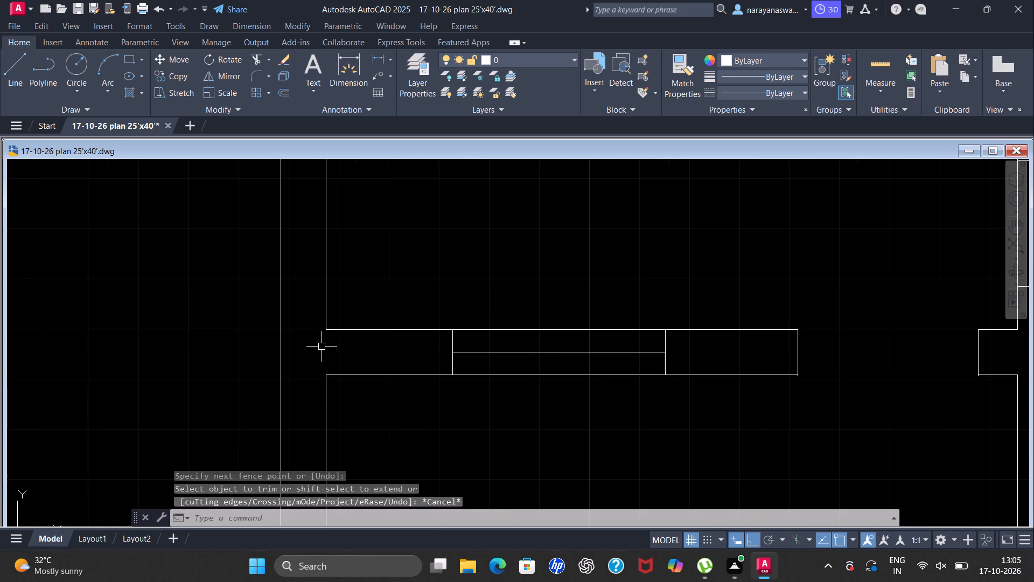
Save the drawing.
scroll(325, 347, "down", 3)
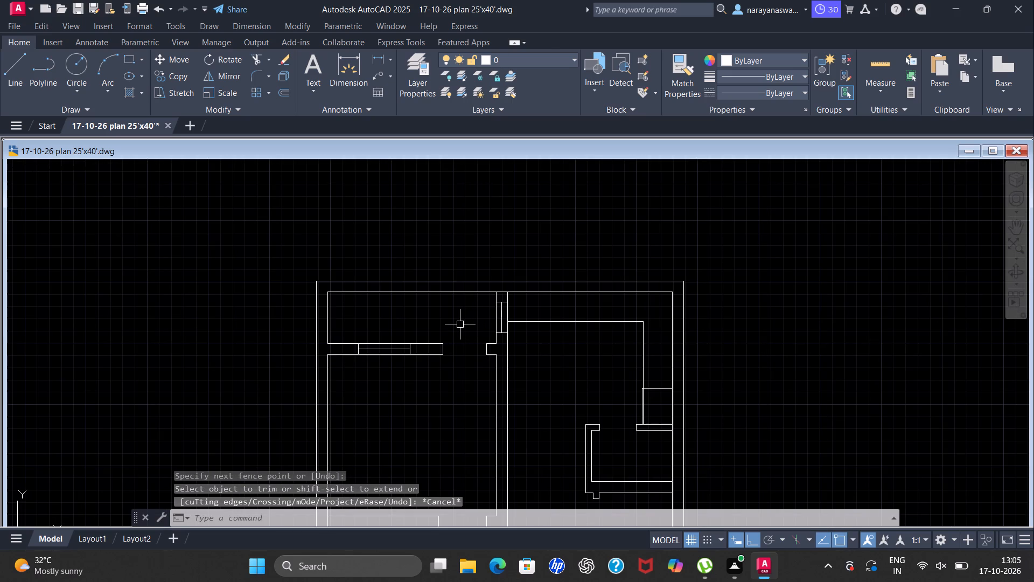
scroll(439, 300, "up", 1)
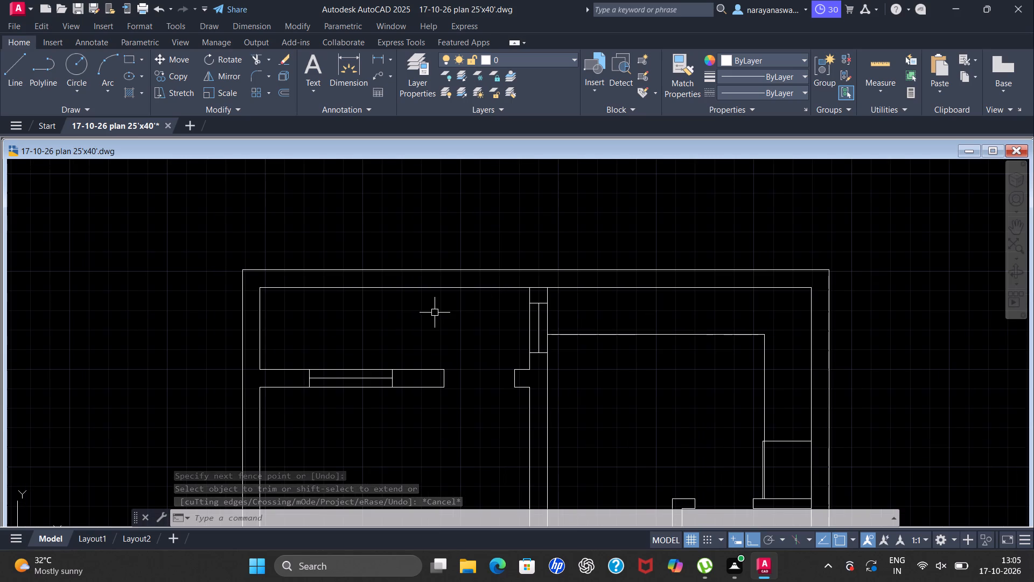
scroll(316, 332, "up", 1)
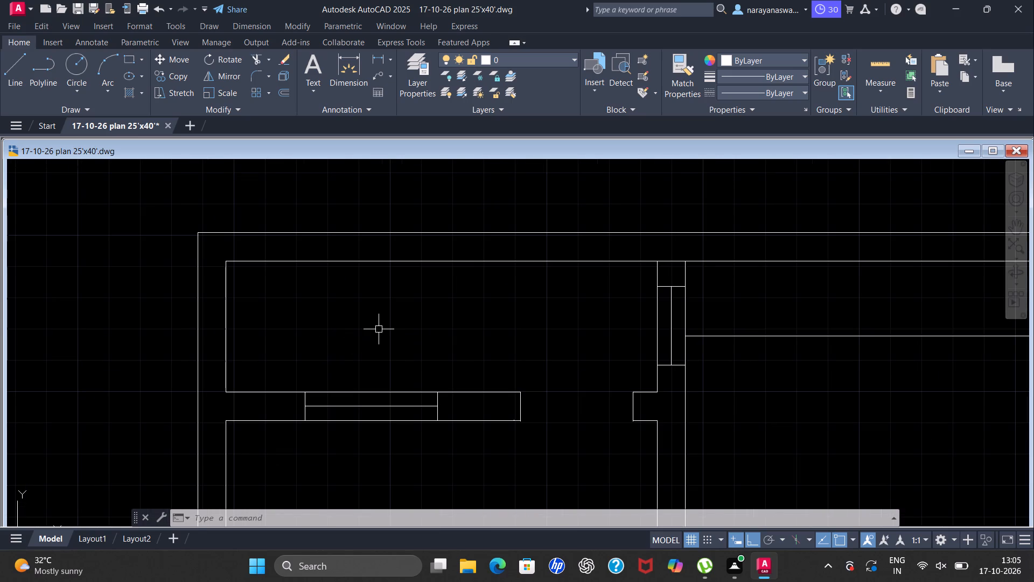
key("ctrl+s")
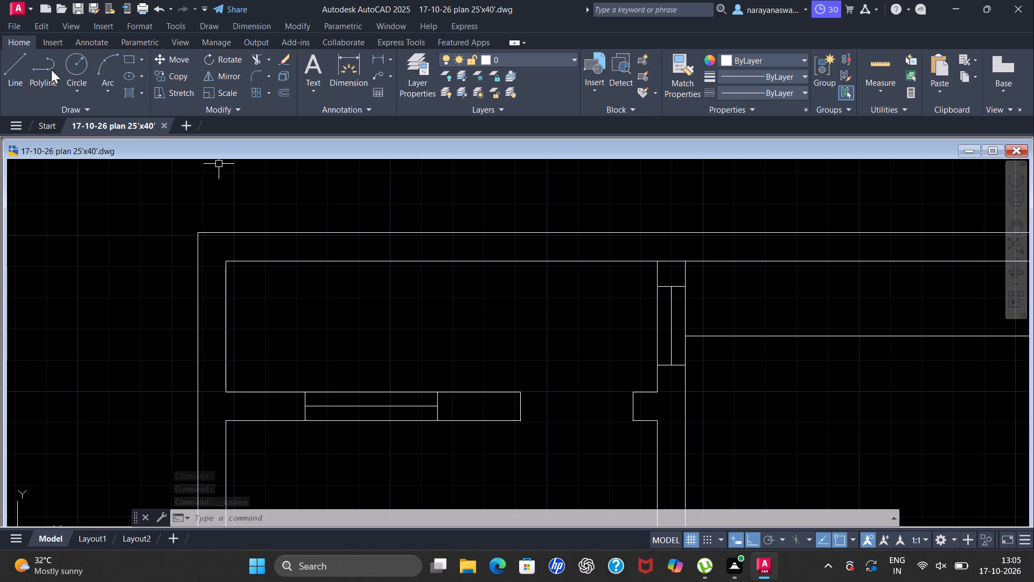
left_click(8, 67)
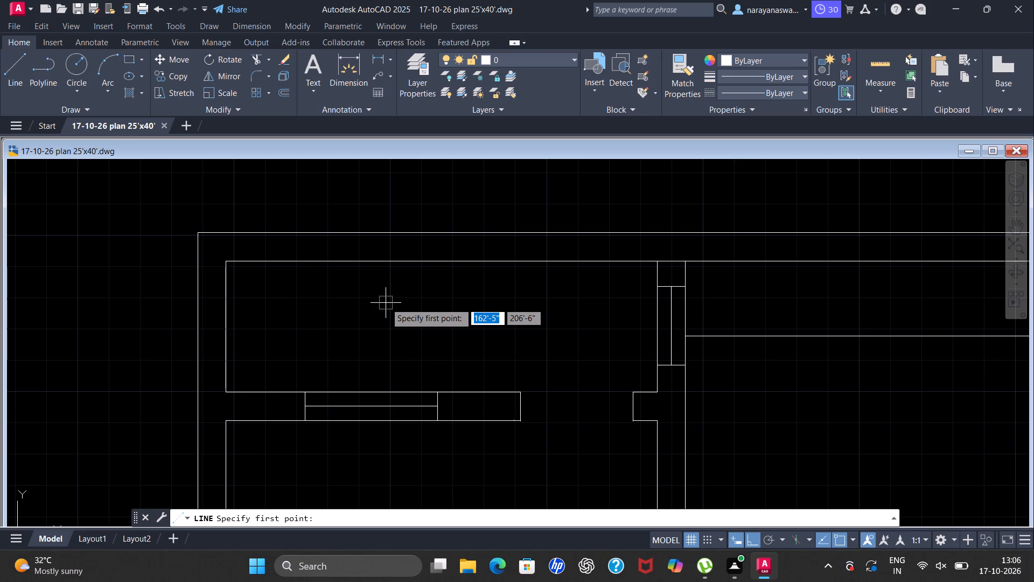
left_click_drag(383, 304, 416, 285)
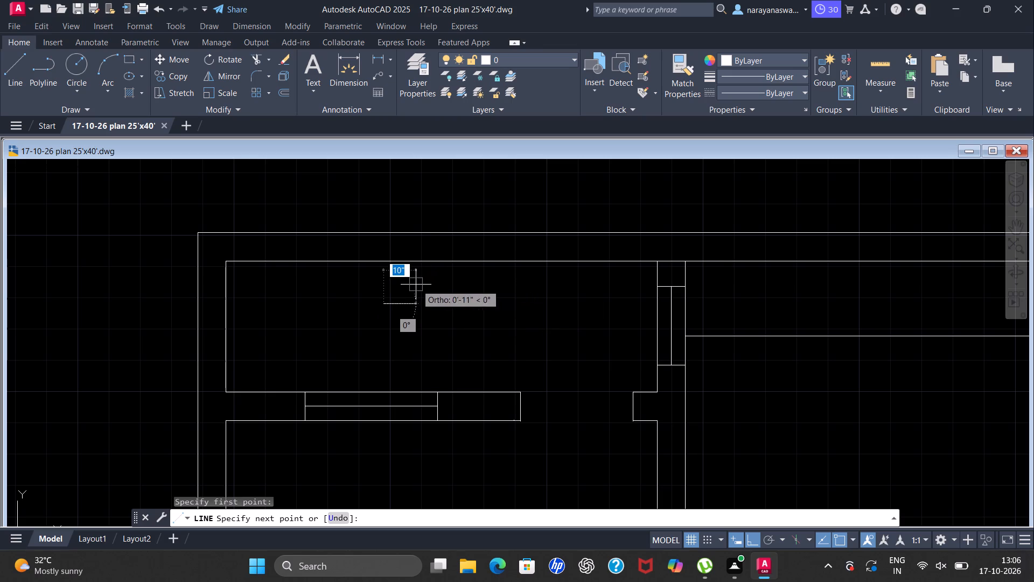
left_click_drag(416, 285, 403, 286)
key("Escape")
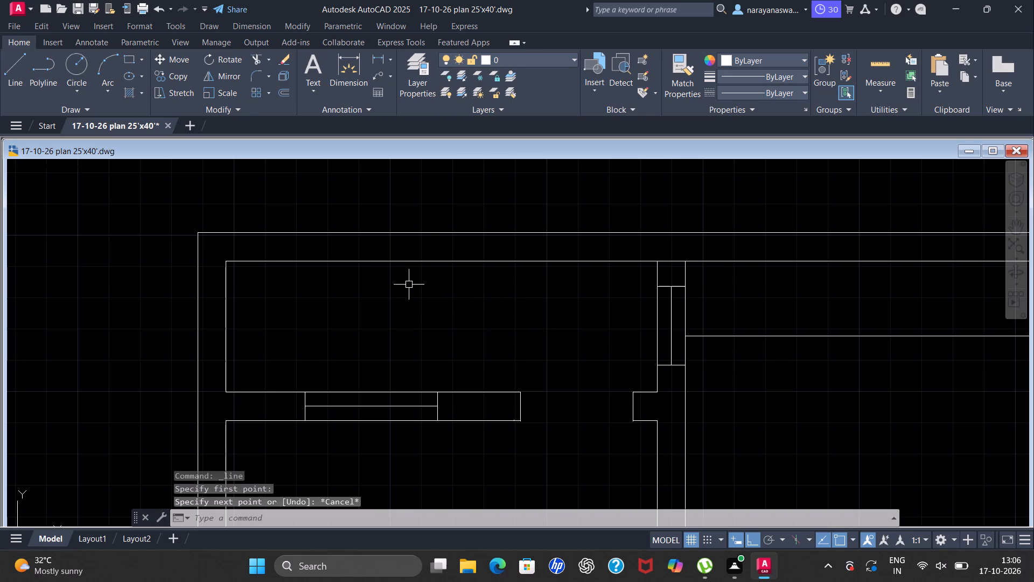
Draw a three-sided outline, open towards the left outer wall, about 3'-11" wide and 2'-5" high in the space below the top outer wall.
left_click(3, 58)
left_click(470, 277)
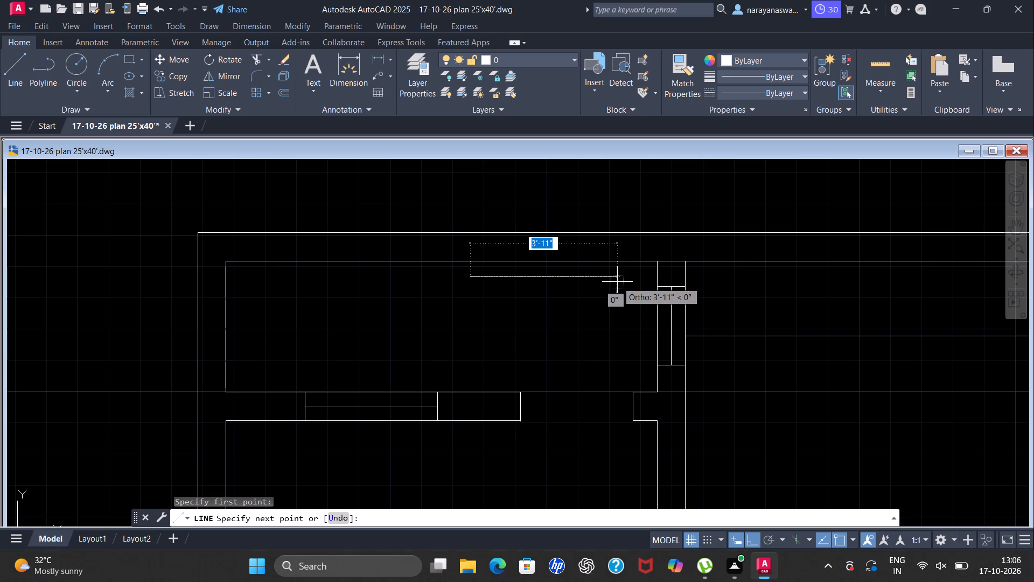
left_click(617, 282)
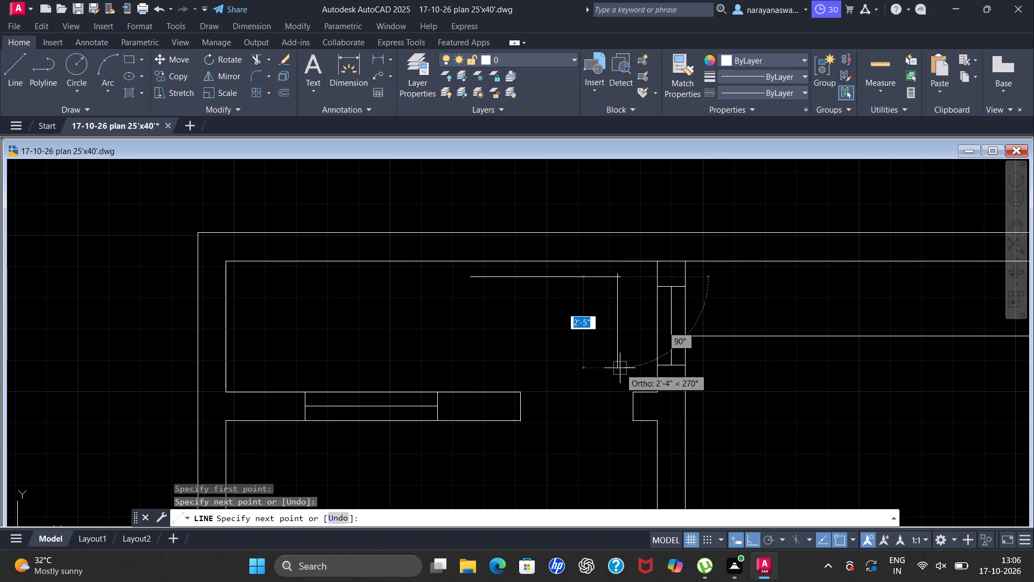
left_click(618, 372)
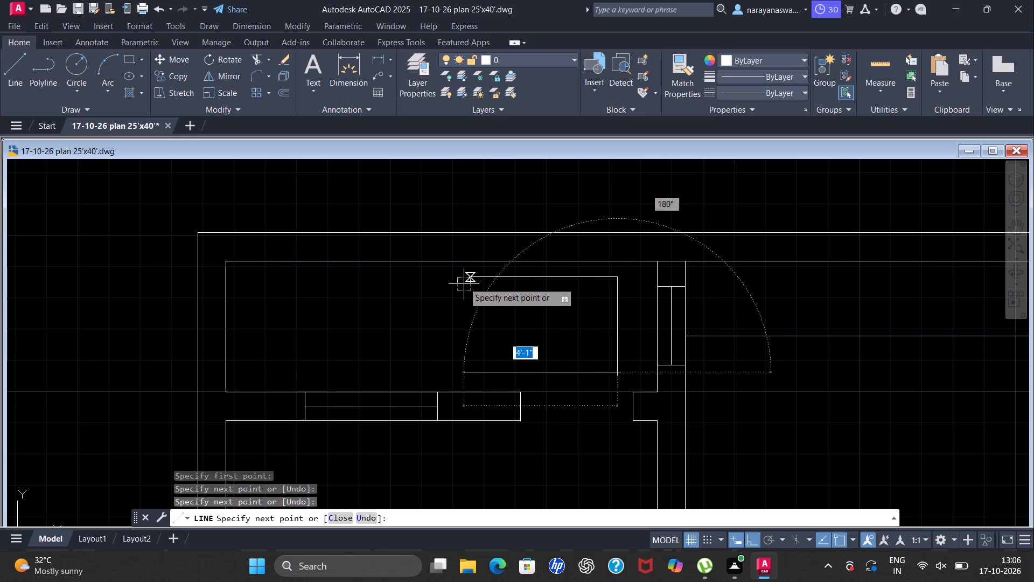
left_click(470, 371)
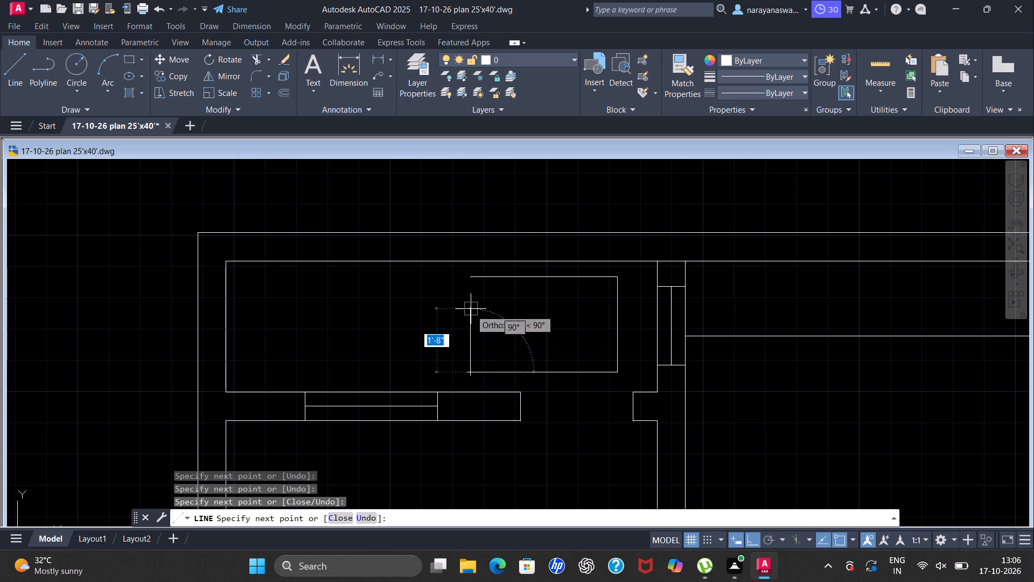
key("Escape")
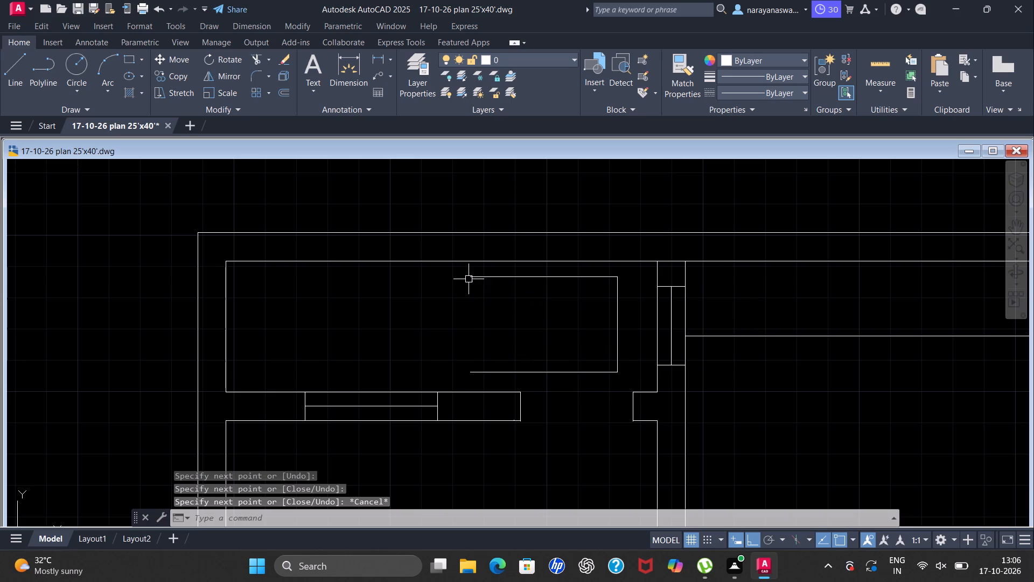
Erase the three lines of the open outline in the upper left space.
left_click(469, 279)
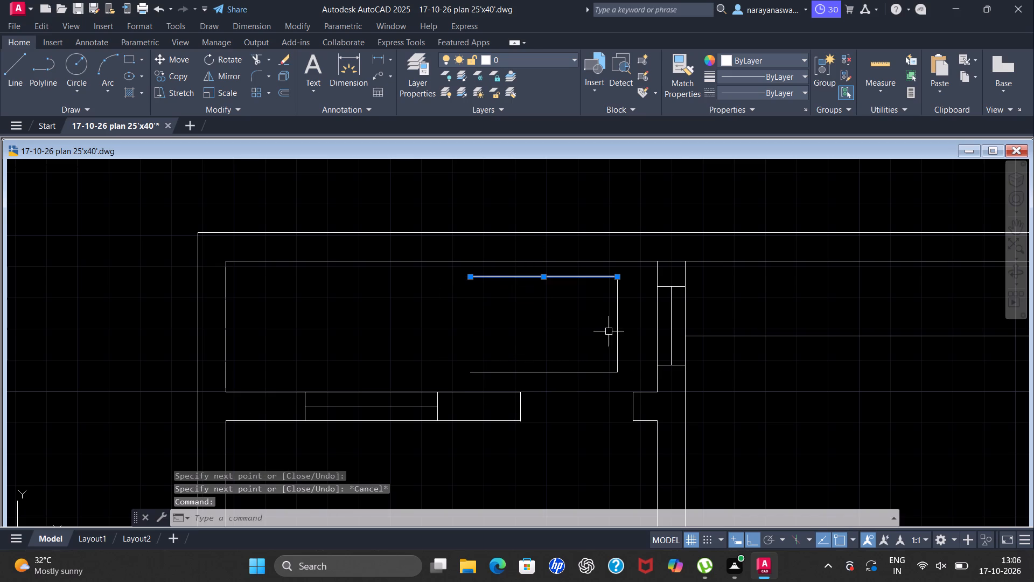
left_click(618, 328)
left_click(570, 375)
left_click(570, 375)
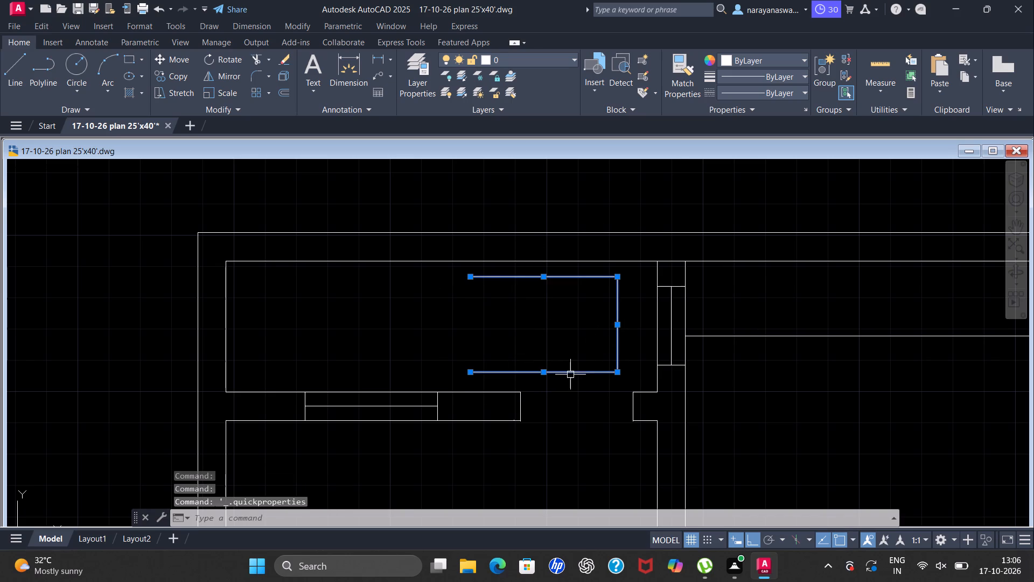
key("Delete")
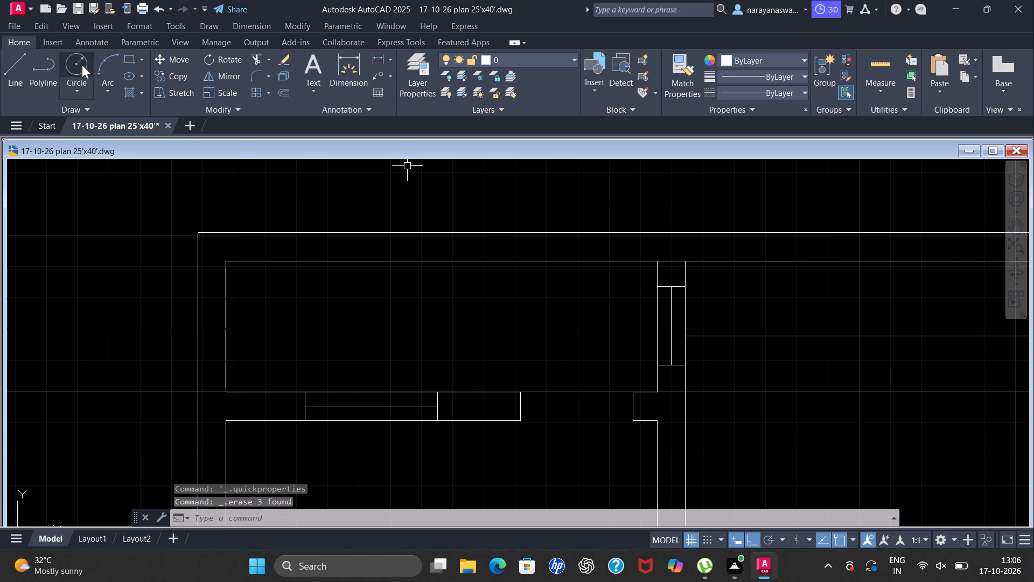
Draw a closed rectangle about 3'-4" wide and 2'-2" high from lines in the upper left space, near the window in its right wall.
left_click(16, 62)
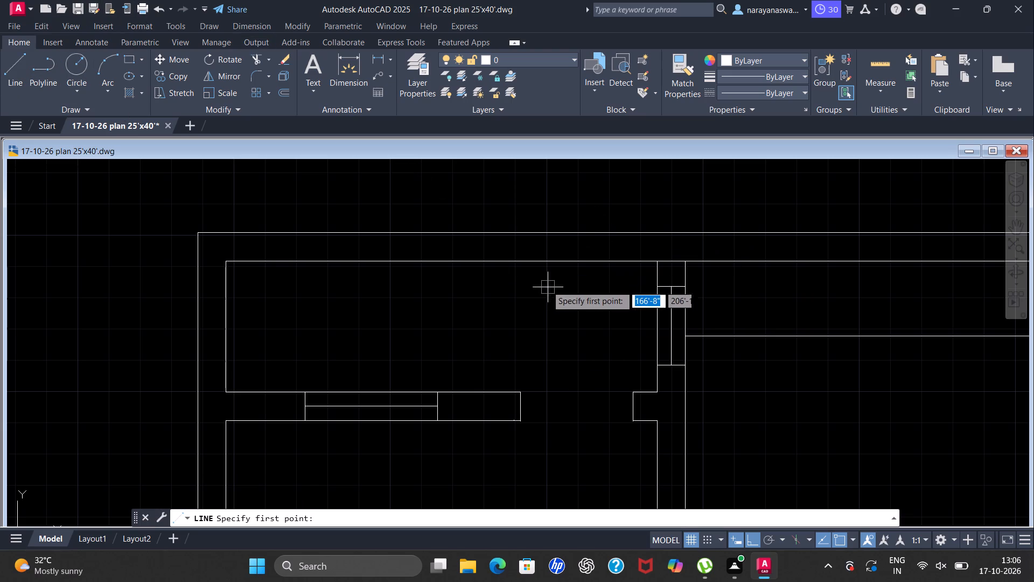
left_click(511, 277)
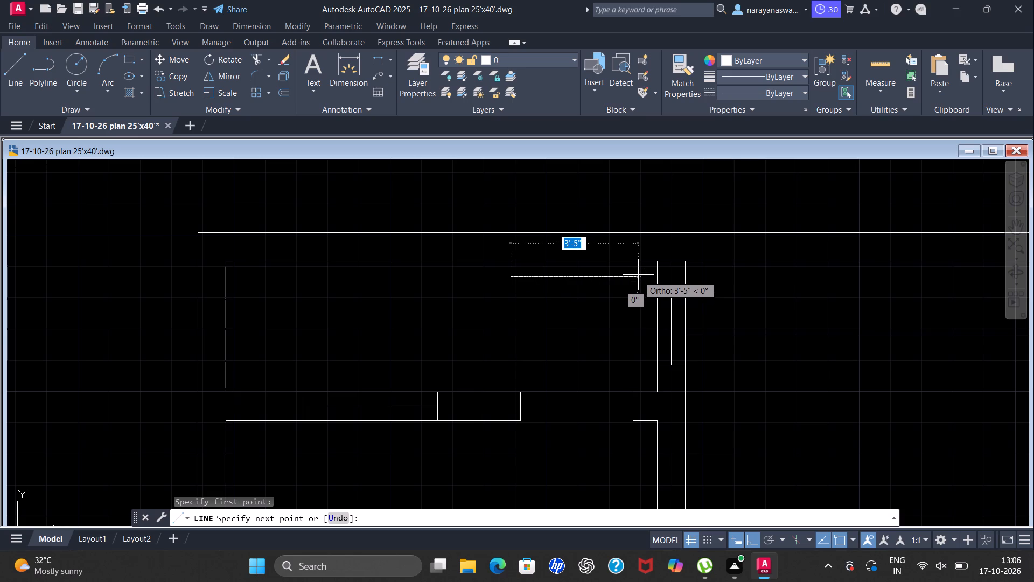
scroll(638, 275, "up", 2)
left_click(635, 278)
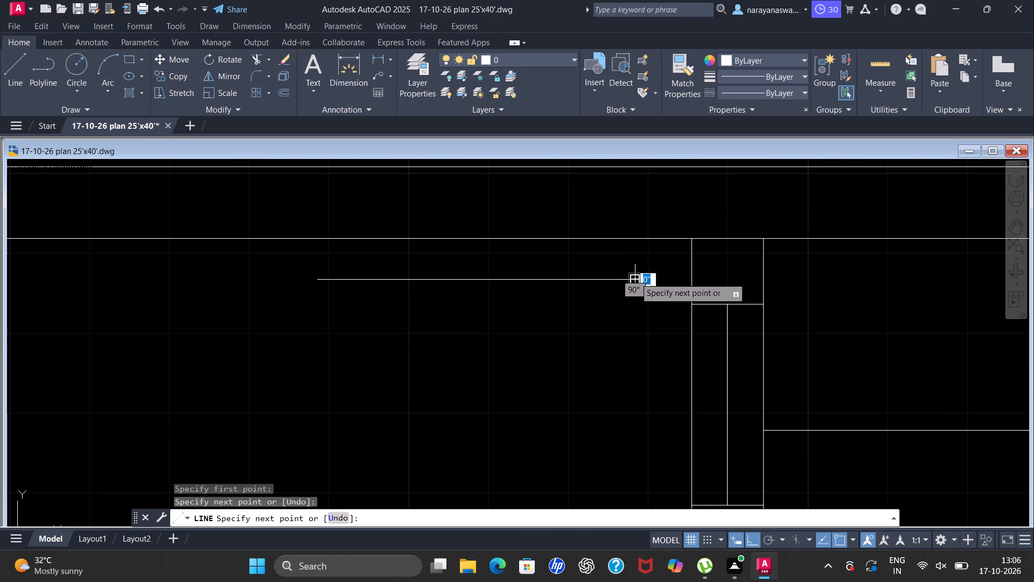
scroll(612, 361, "down", 3)
scroll(625, 393, "up", 2)
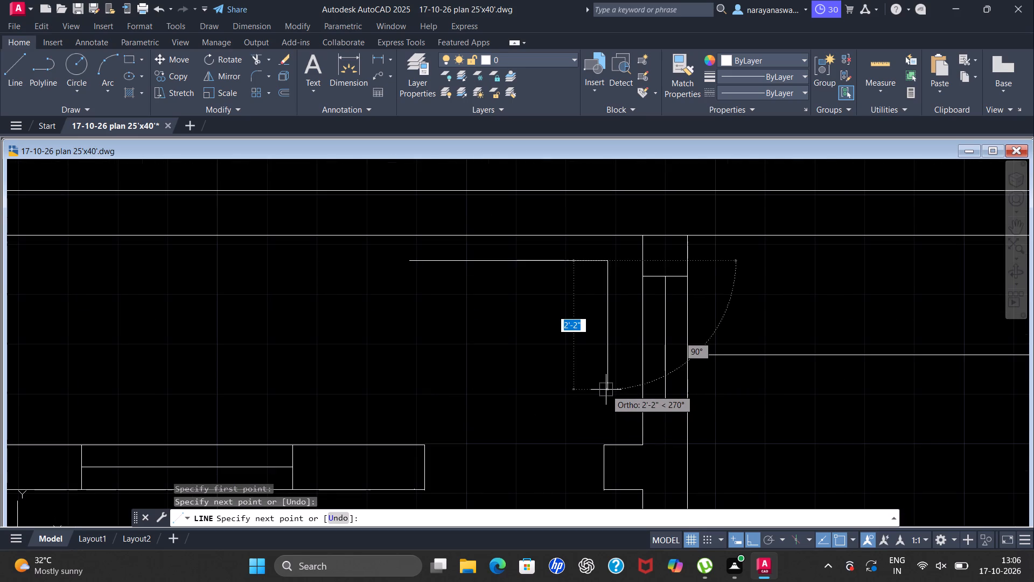
scroll(609, 393, "up", 1)
scroll(609, 389, "down", 1)
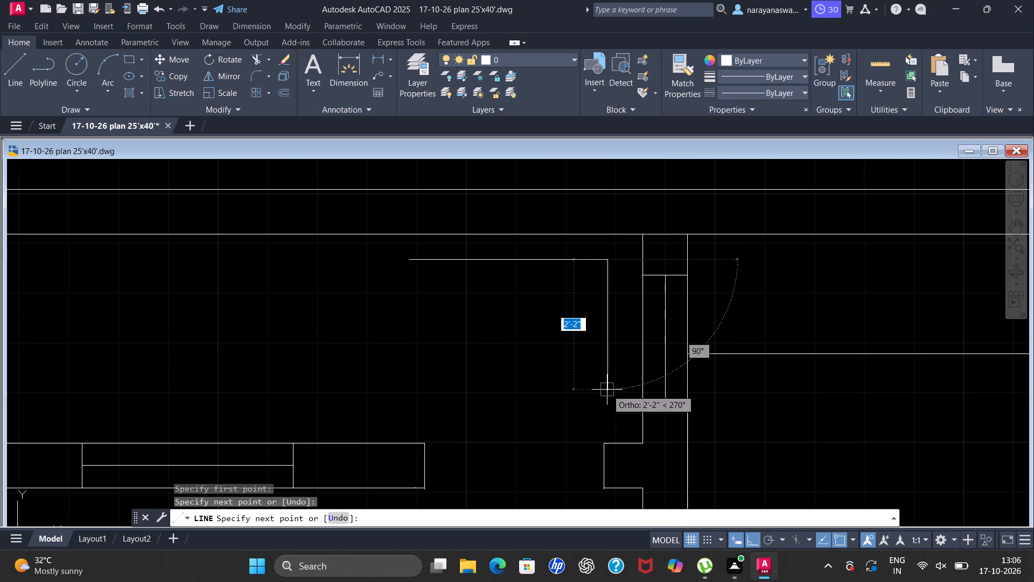
left_click(606, 385)
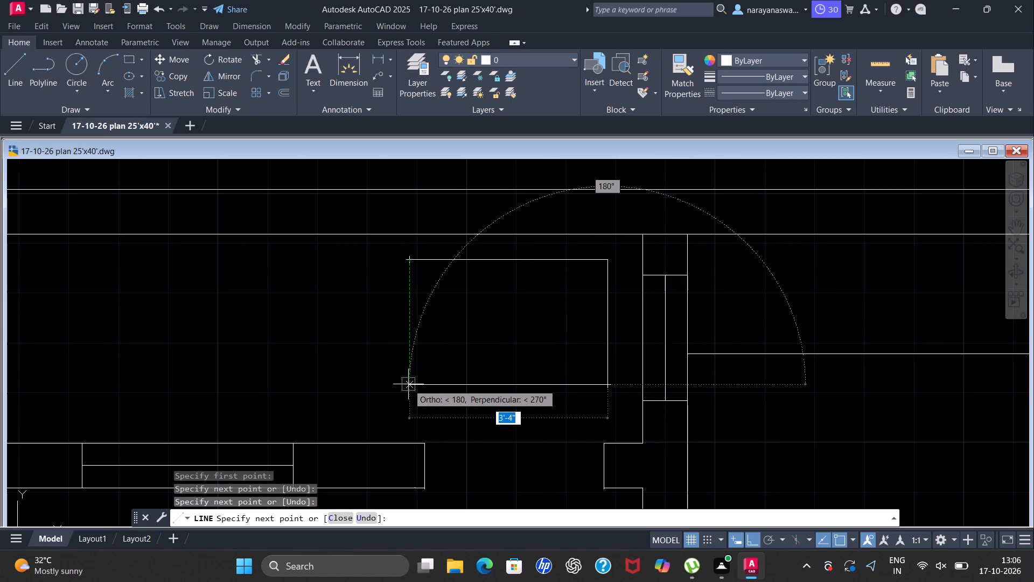
left_click(408, 384)
left_click(410, 260)
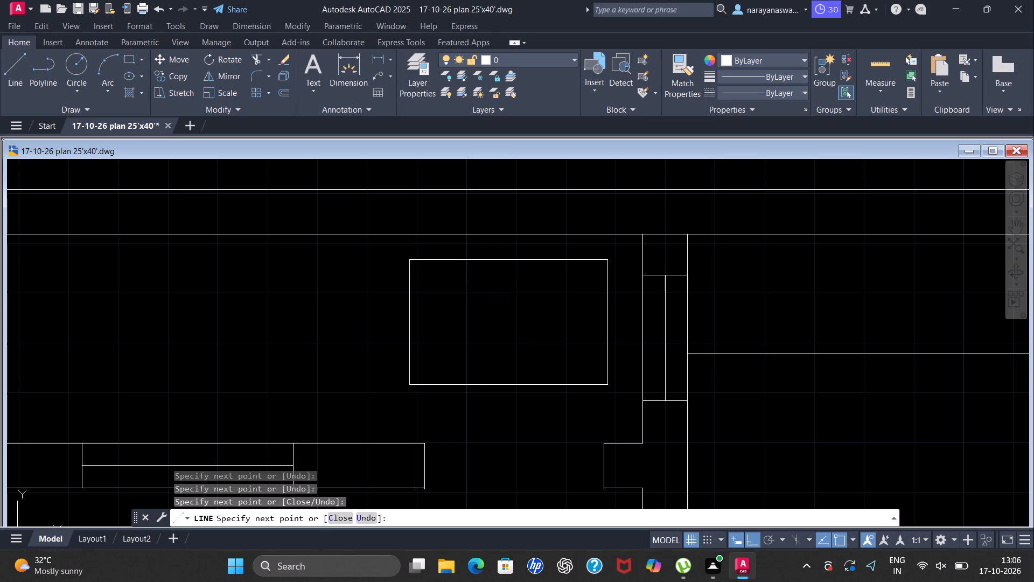
key("Escape")
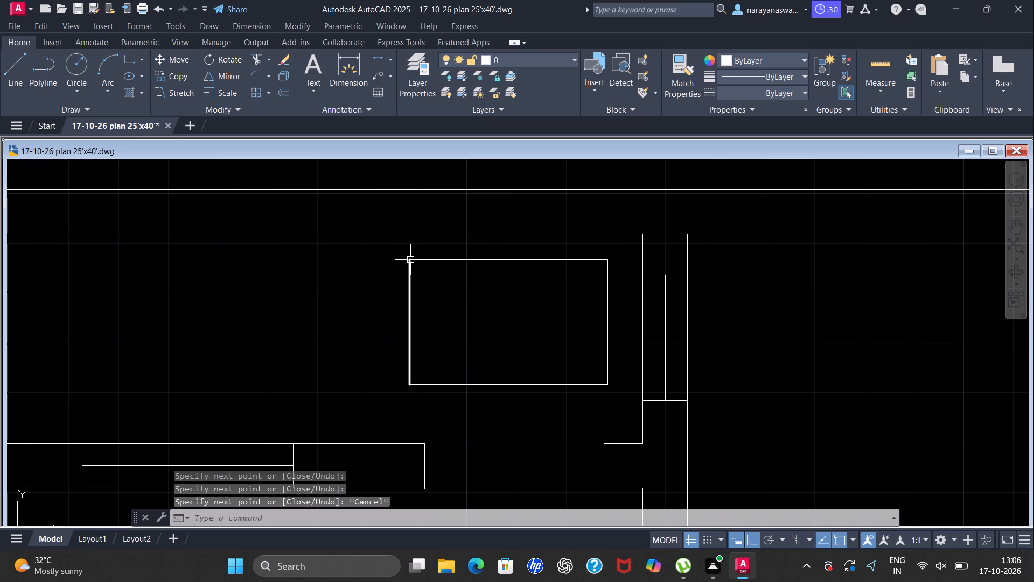
Load the ACAD_ISO02W100 dashed linetype and make it the current linetype.
scroll(477, 275, "down", 4)
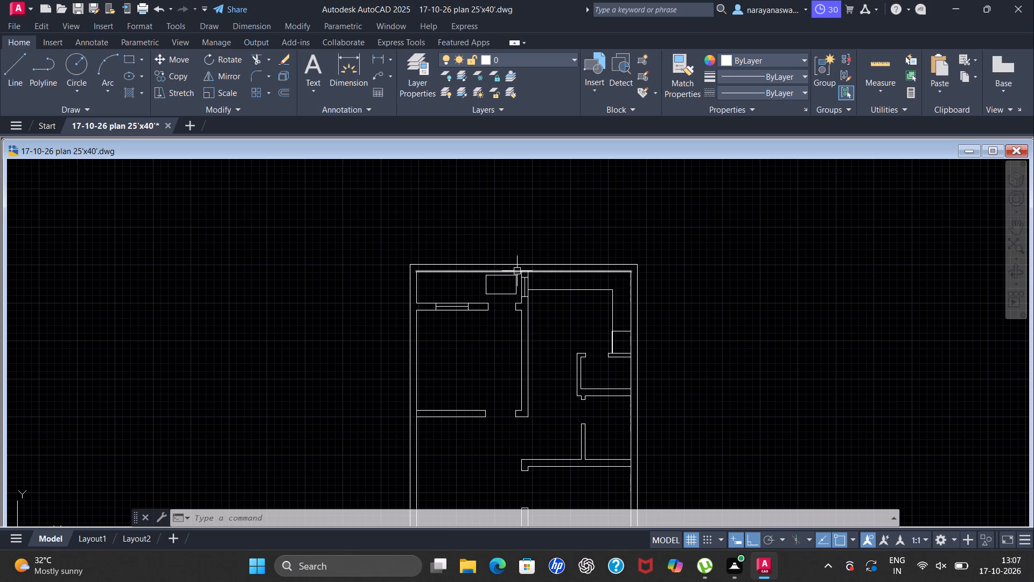
scroll(508, 277, "down", 2)
scroll(509, 271, "up", 3)
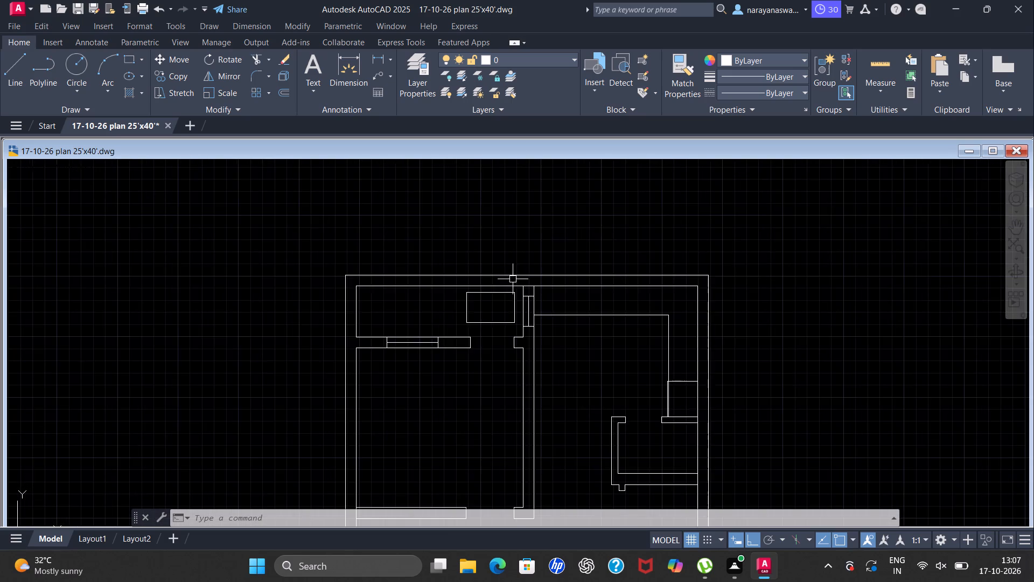
scroll(504, 296, "up", 2)
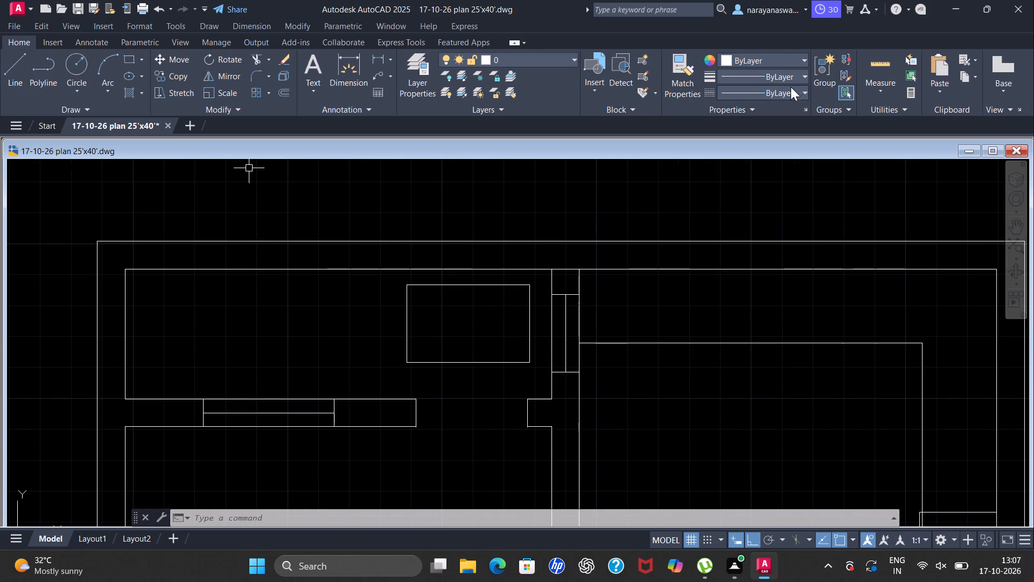
left_click(803, 93)
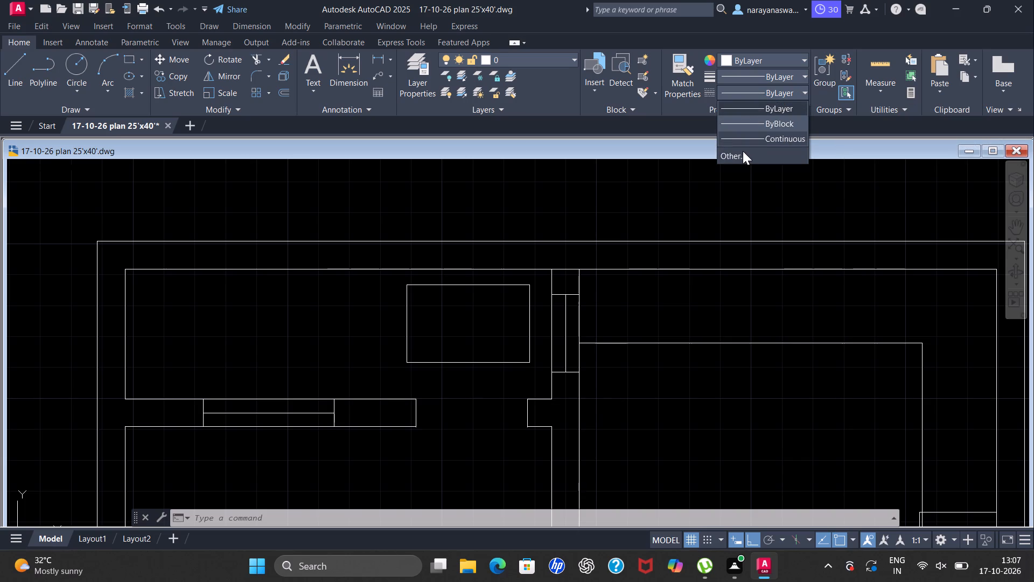
left_click(740, 150)
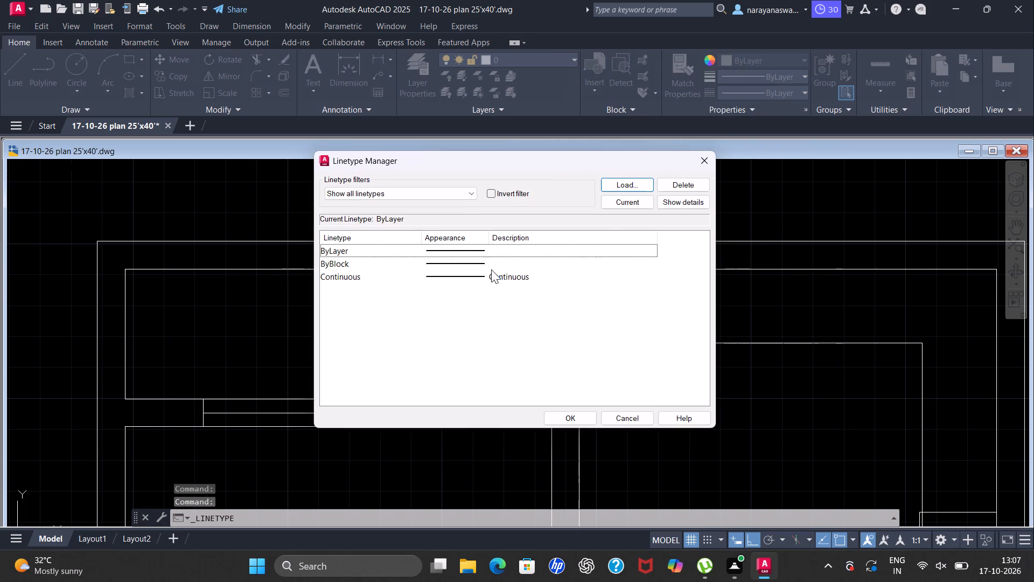
left_click(633, 183)
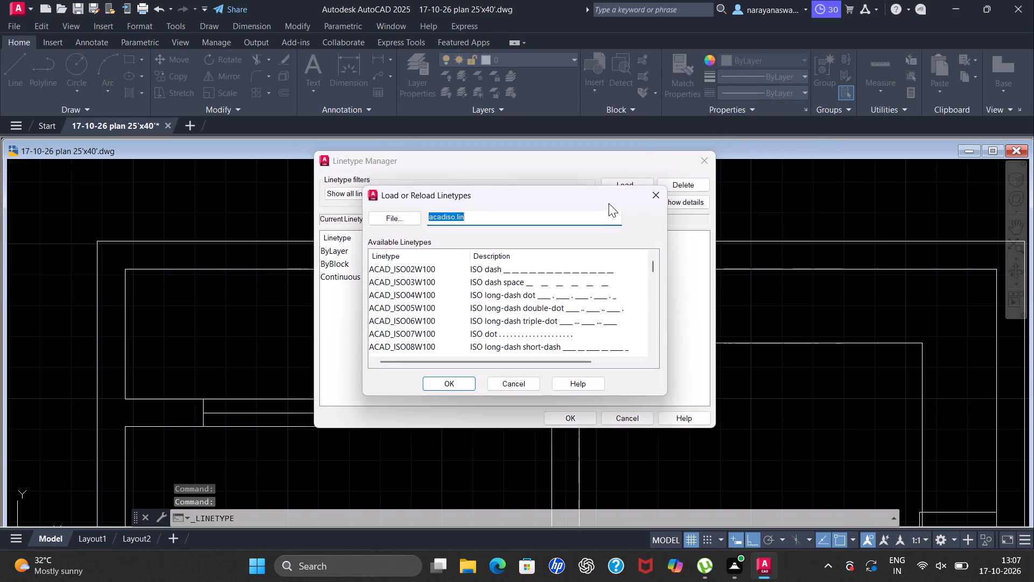
left_click(565, 273)
left_click(454, 380)
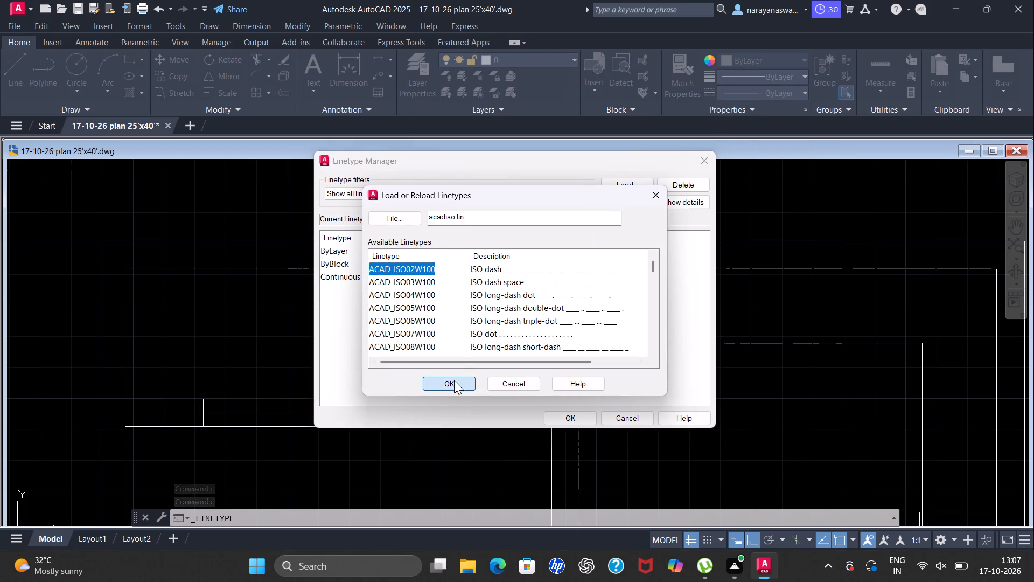
left_click(572, 417)
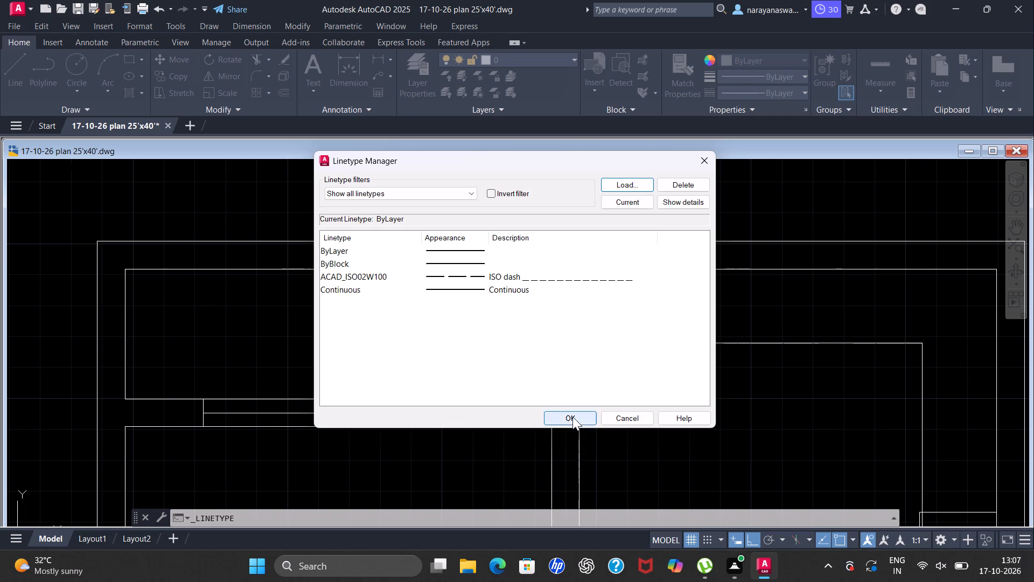
left_click(803, 92)
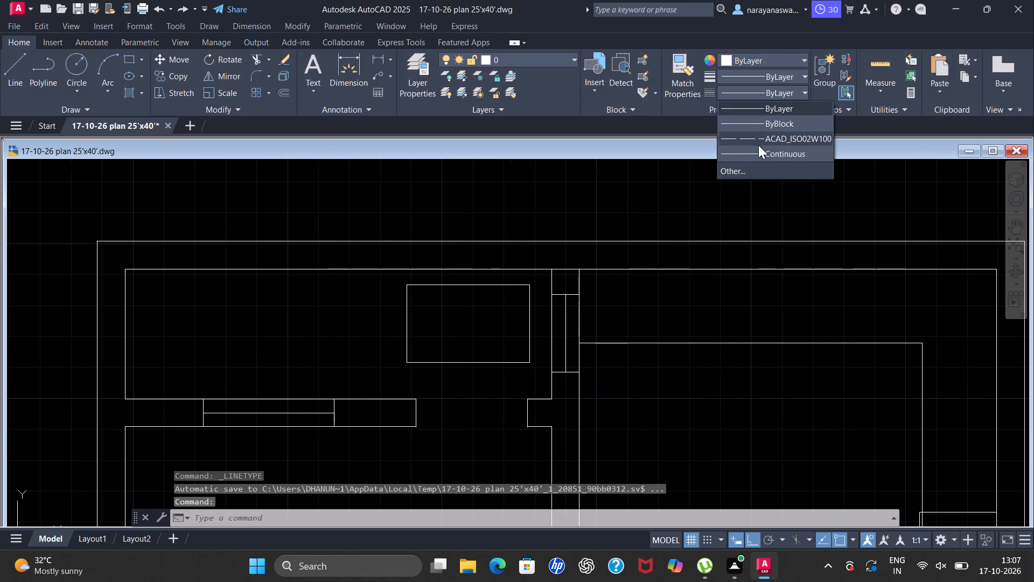
left_click(768, 132)
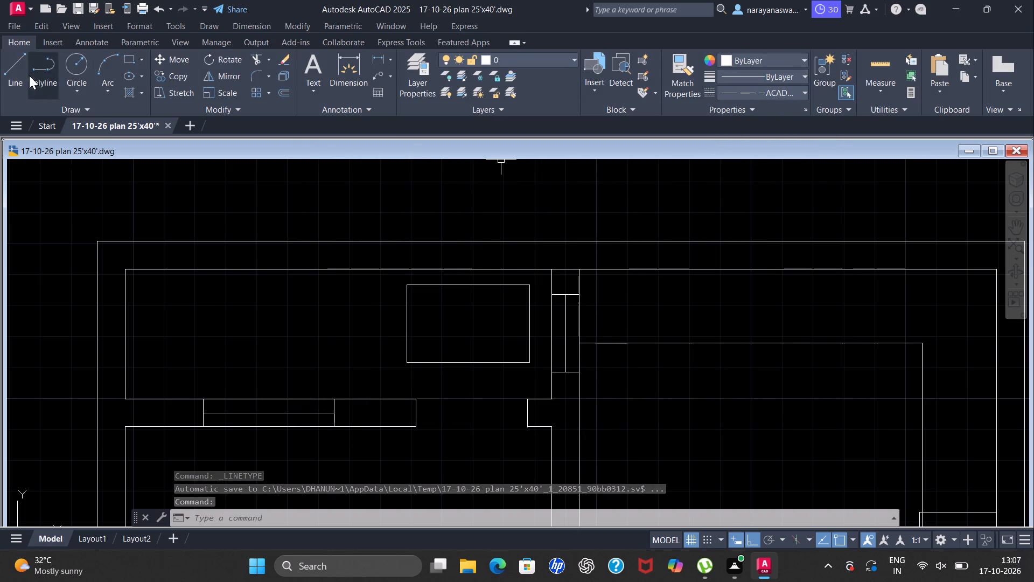
Draw two crossing dashed diagonals between the opposite corners of the small rectangle in the upper left space.
left_click(17, 72)
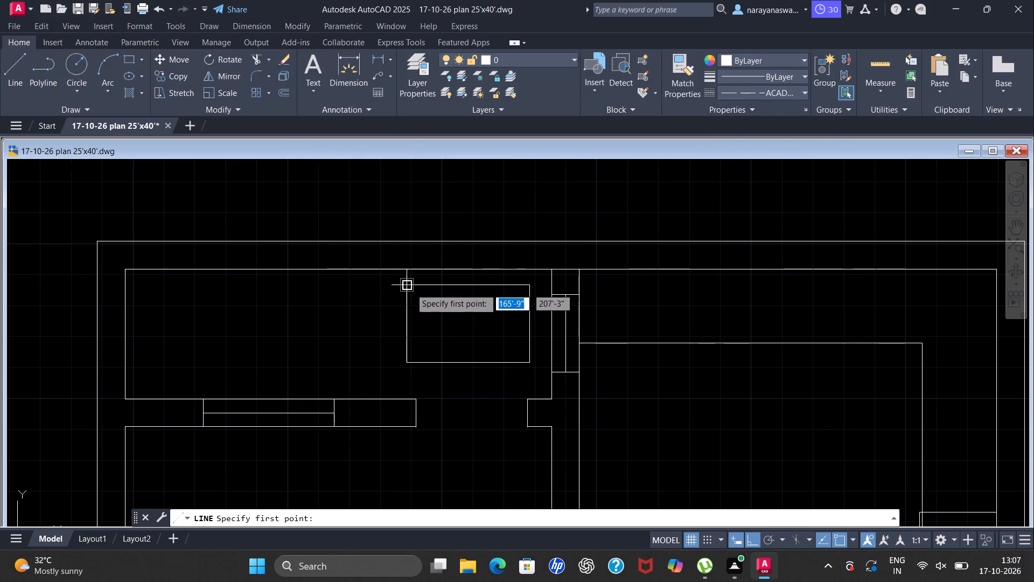
left_click(407, 289)
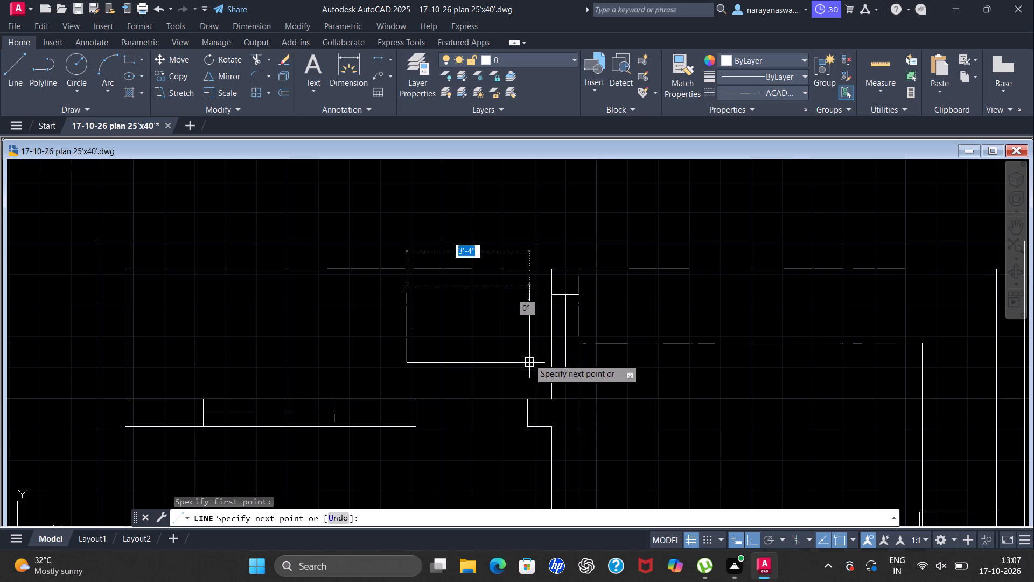
left_click(529, 358)
key("Escape")
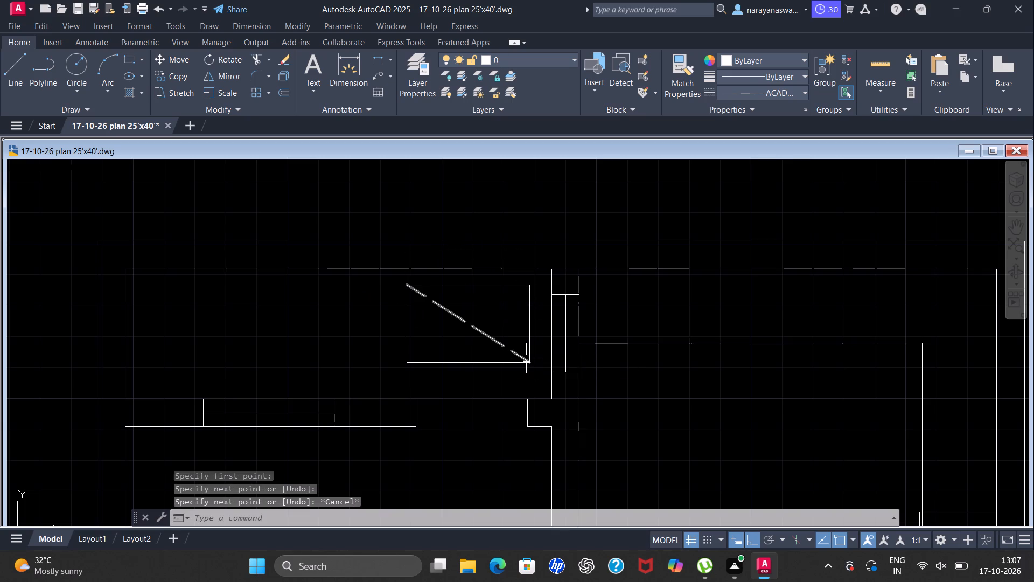
key("space")
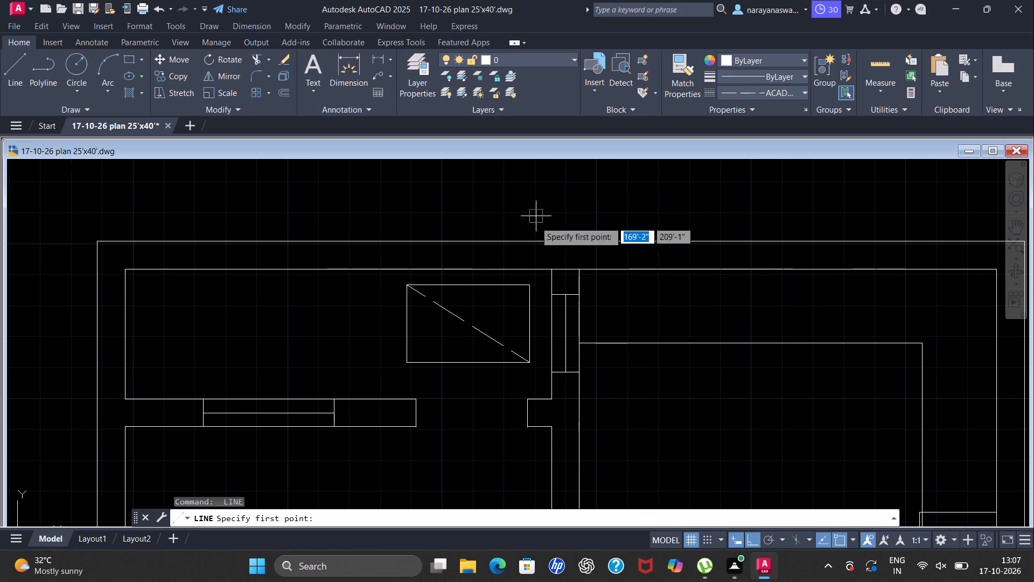
scroll(466, 234, "down", 2)
scroll(451, 323, "up", 2)
scroll(527, 199, "left", 1)
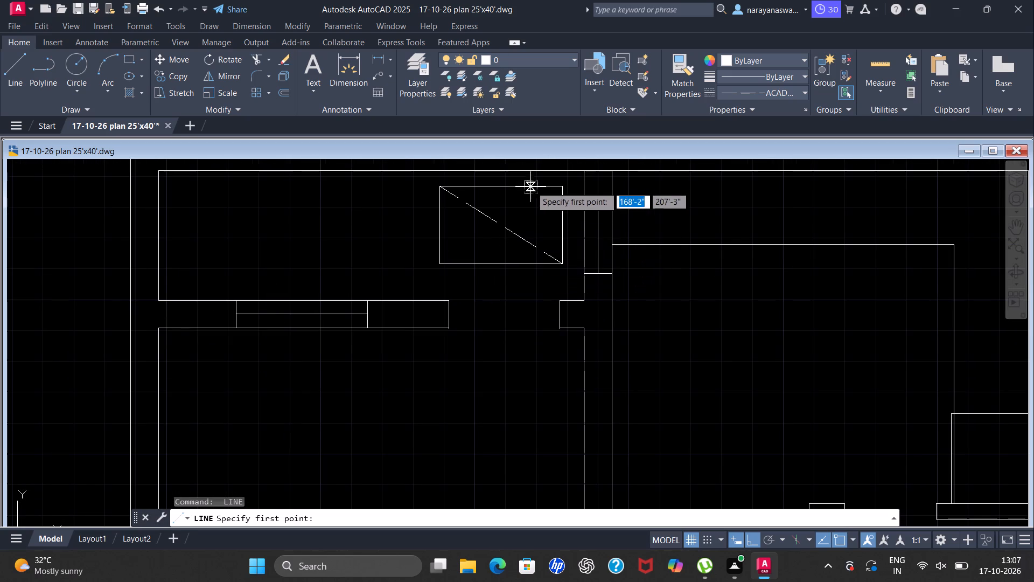
left_click(560, 190)
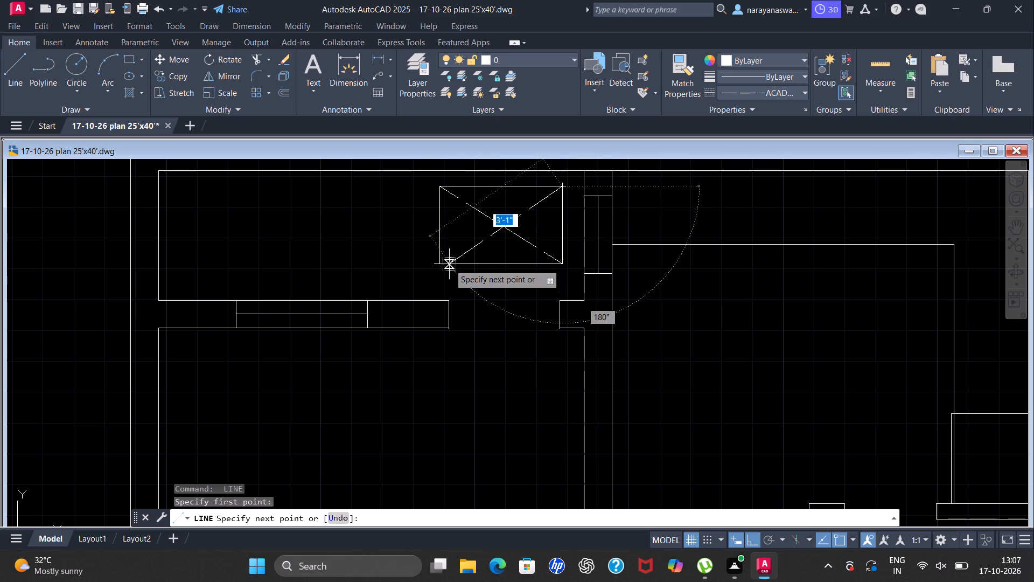
left_click(439, 264)
scroll(439, 264, "right", 1)
key("space")
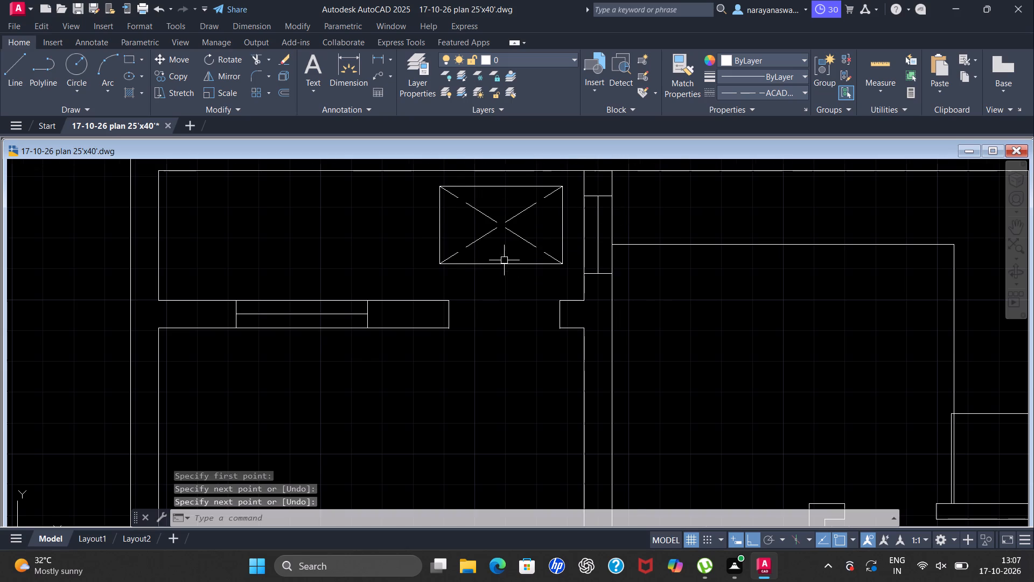
Save the drawing.
scroll(504, 259, "down", 1)
scroll(504, 259, "left", 1)
scroll(504, 259, "down", 3)
scroll(459, 268, "up", 1)
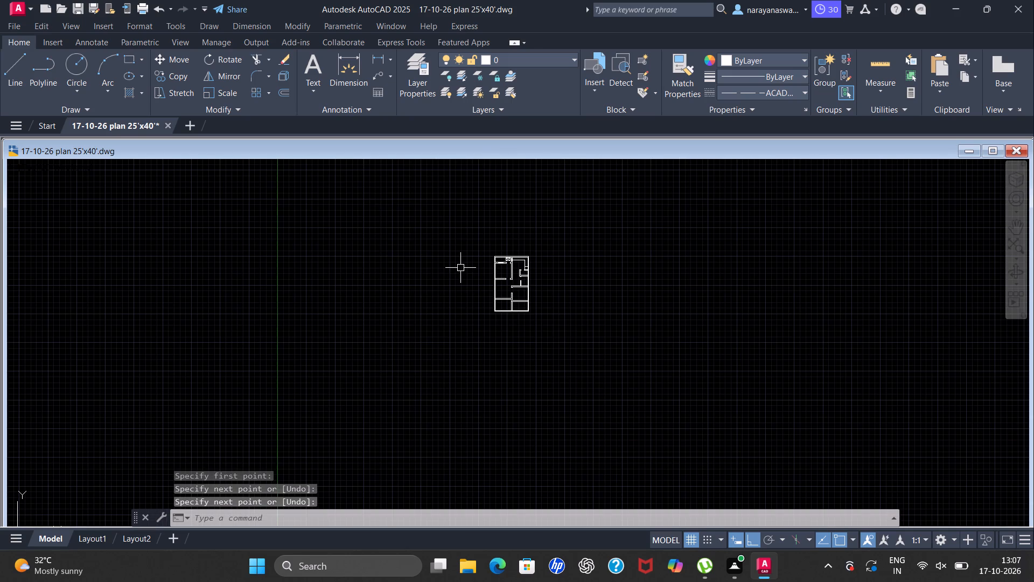
key("ctrl+s")
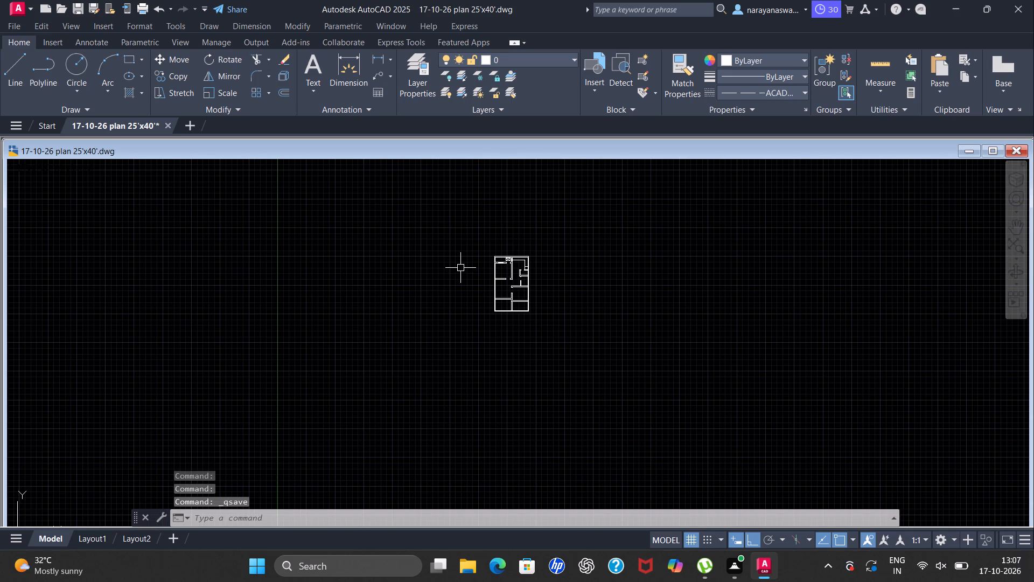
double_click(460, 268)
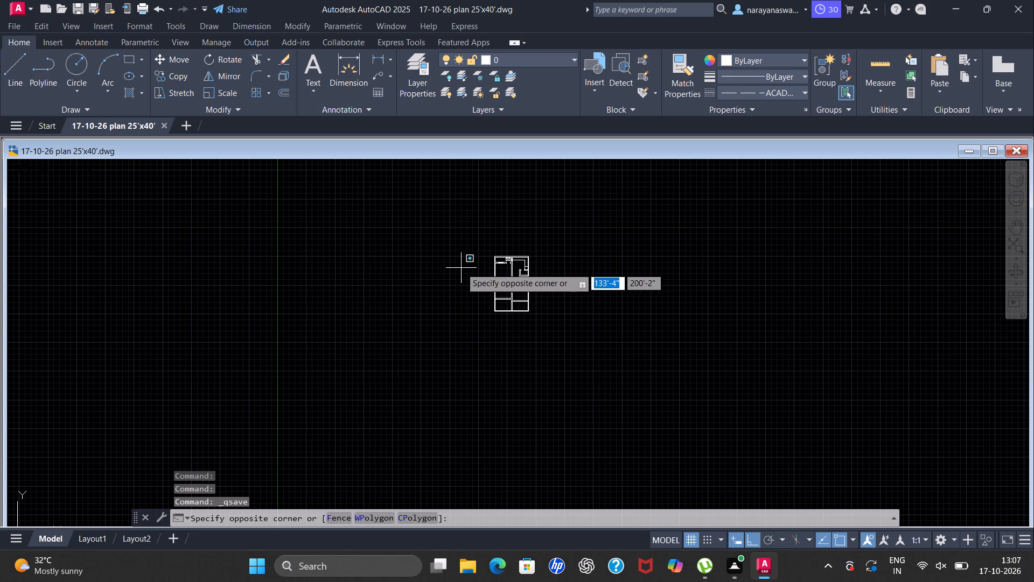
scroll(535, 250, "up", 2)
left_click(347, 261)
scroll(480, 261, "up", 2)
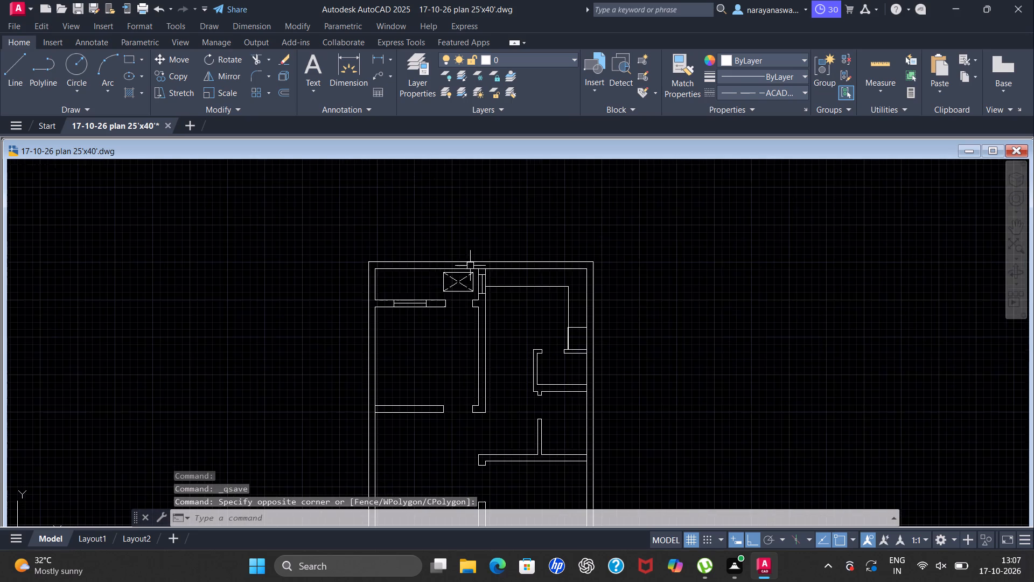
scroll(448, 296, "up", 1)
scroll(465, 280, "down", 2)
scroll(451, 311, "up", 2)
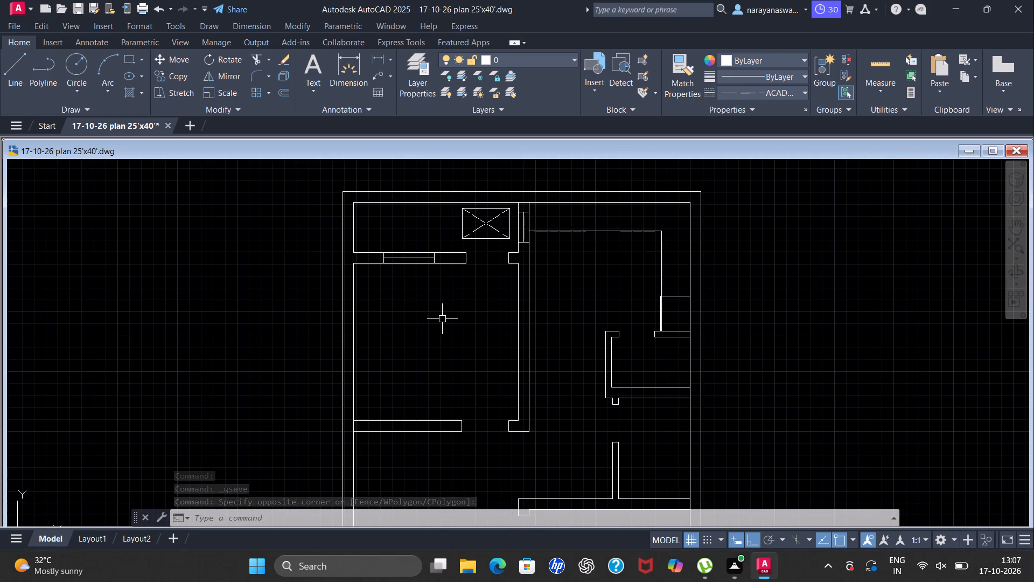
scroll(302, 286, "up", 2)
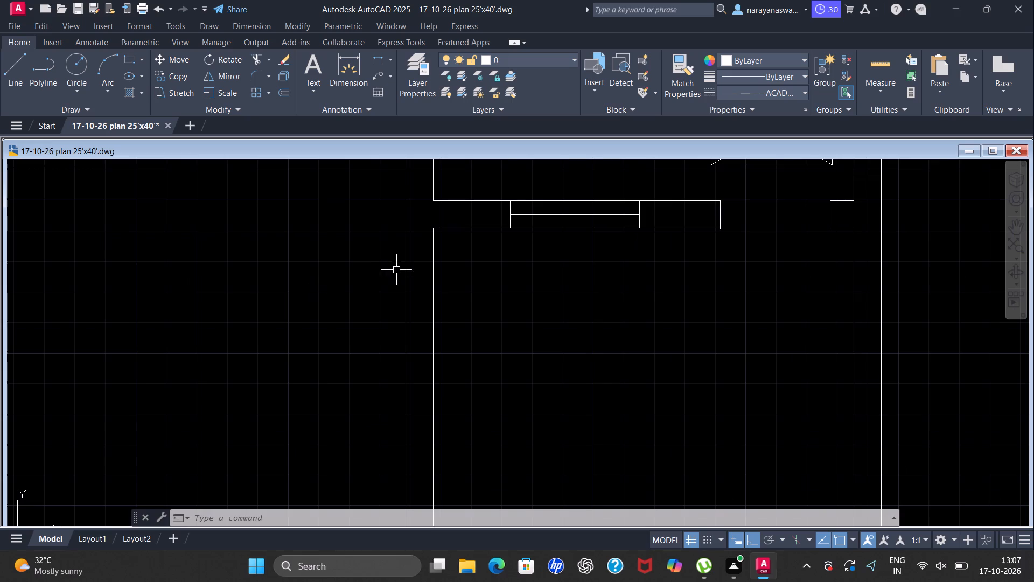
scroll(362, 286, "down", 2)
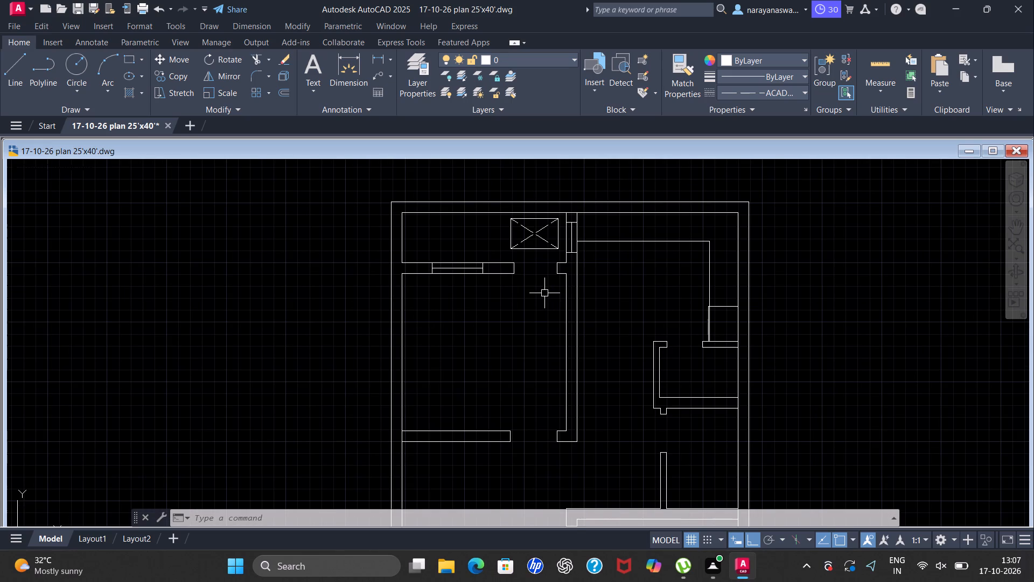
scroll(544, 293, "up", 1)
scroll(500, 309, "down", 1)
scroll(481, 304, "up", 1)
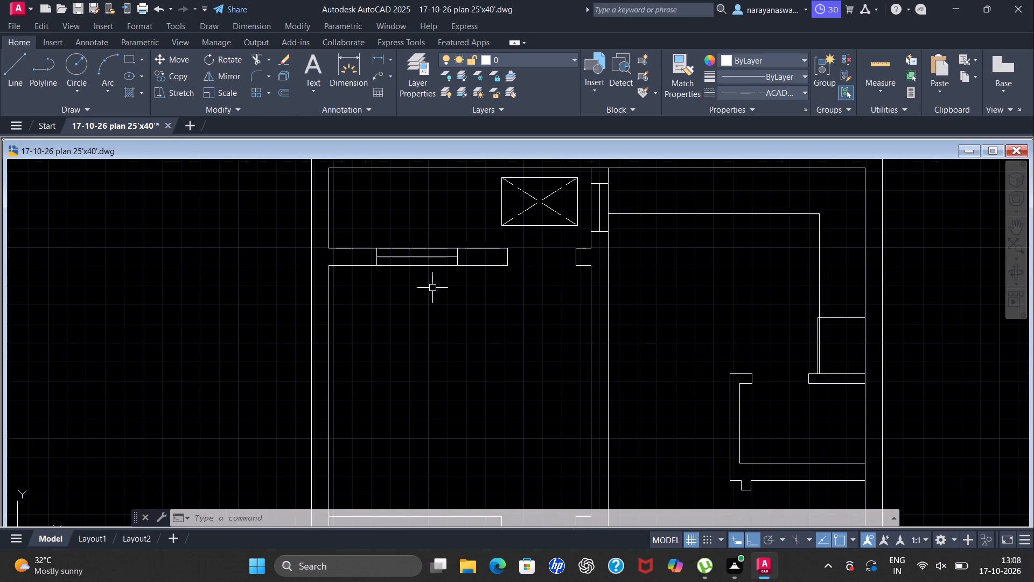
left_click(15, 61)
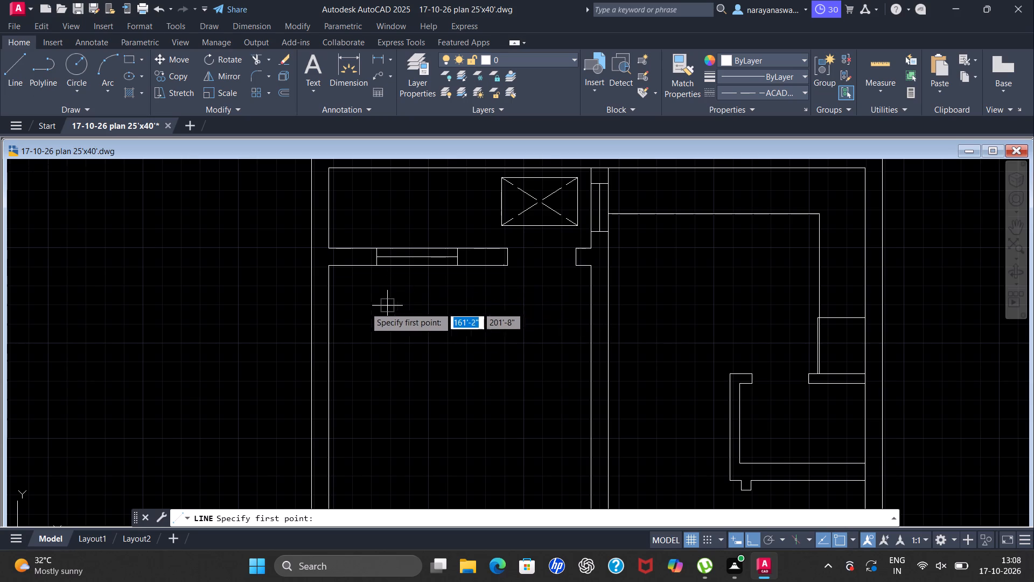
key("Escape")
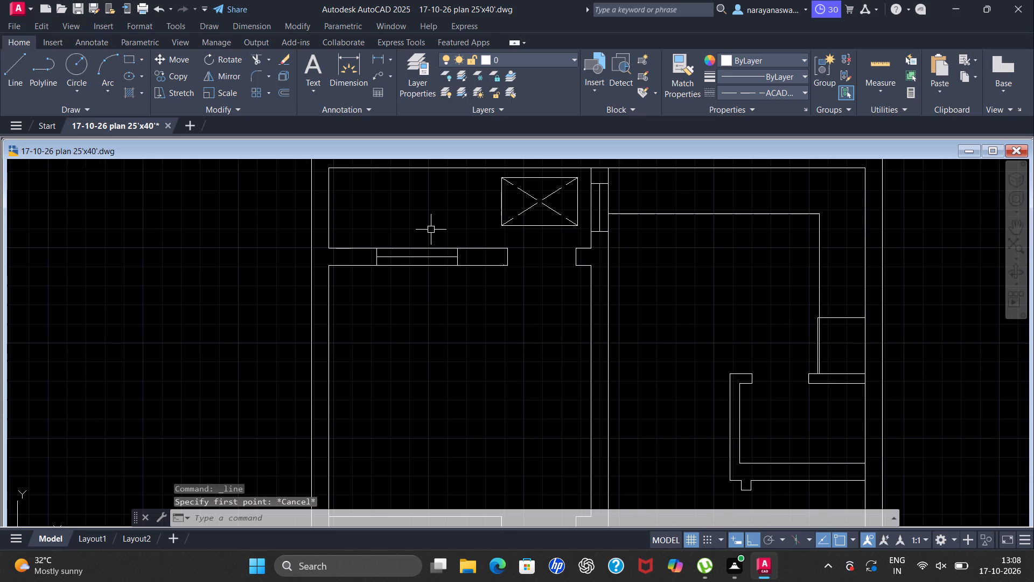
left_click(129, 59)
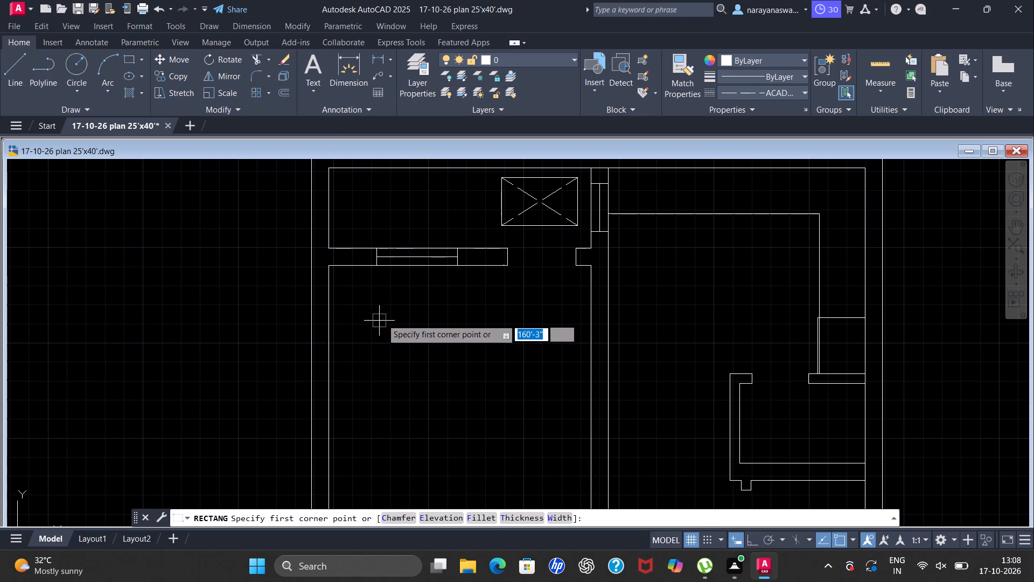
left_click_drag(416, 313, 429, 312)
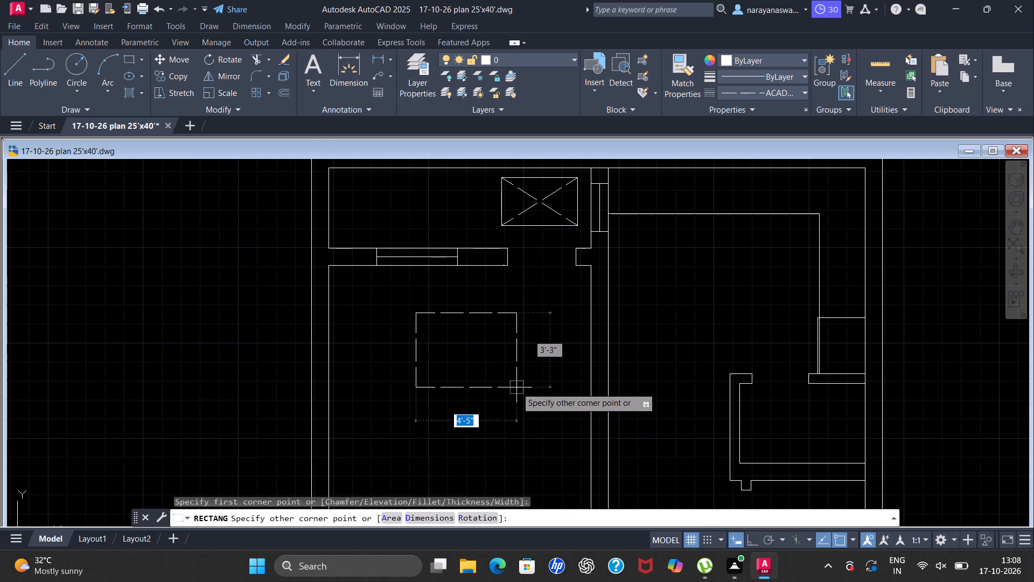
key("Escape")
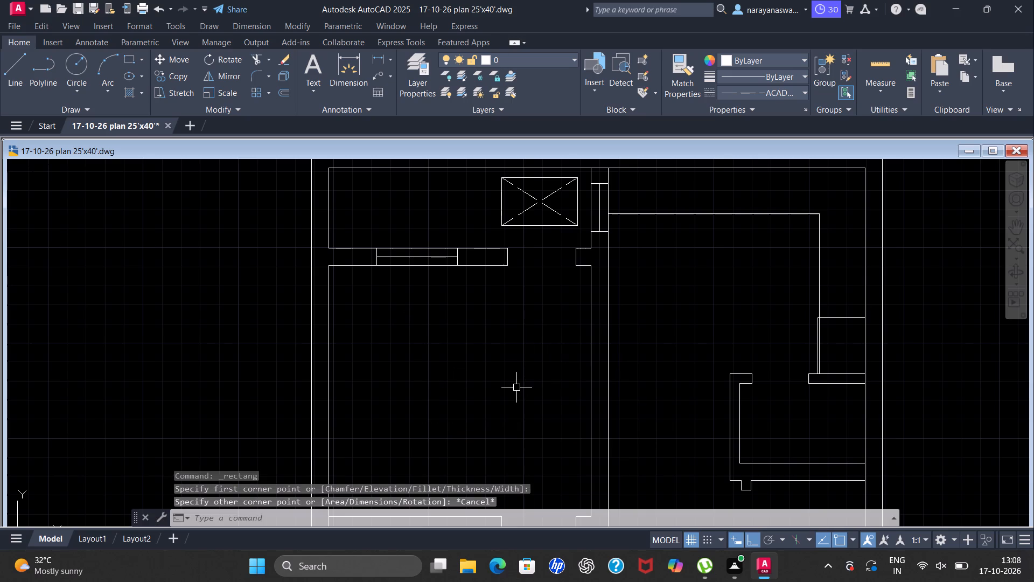
Set the current linetype back to ByLayer.
left_click(779, 92)
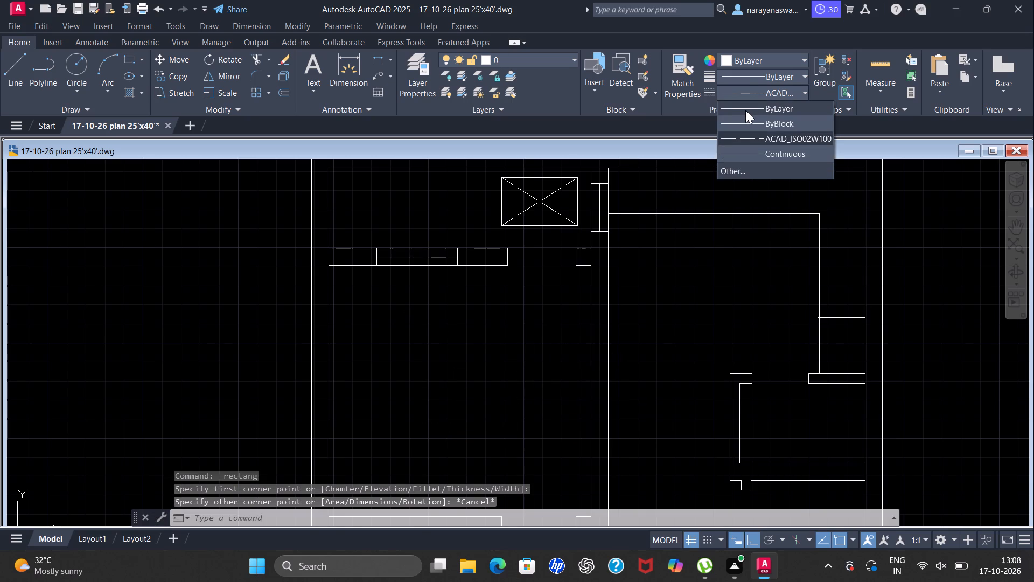
left_click(748, 108)
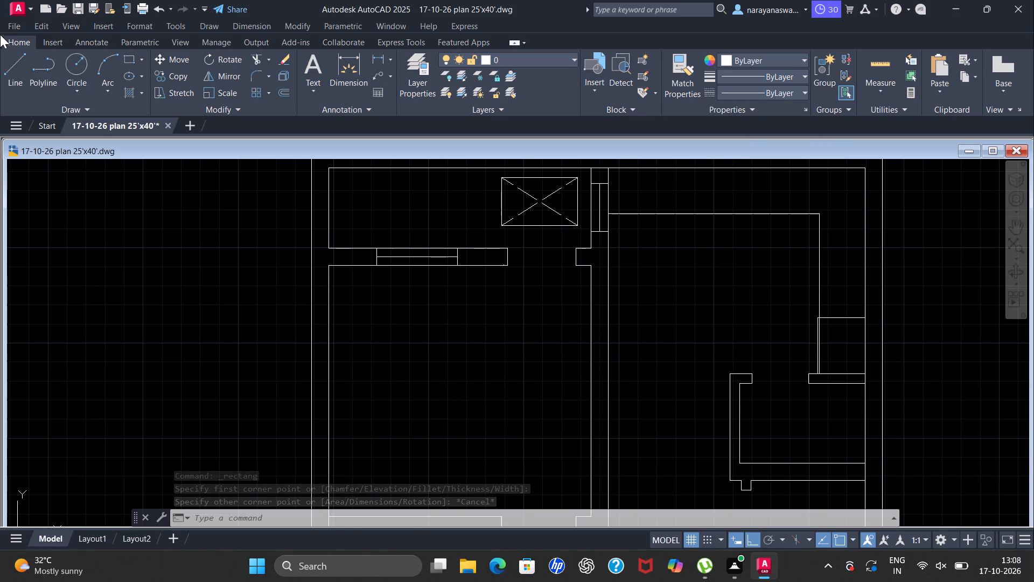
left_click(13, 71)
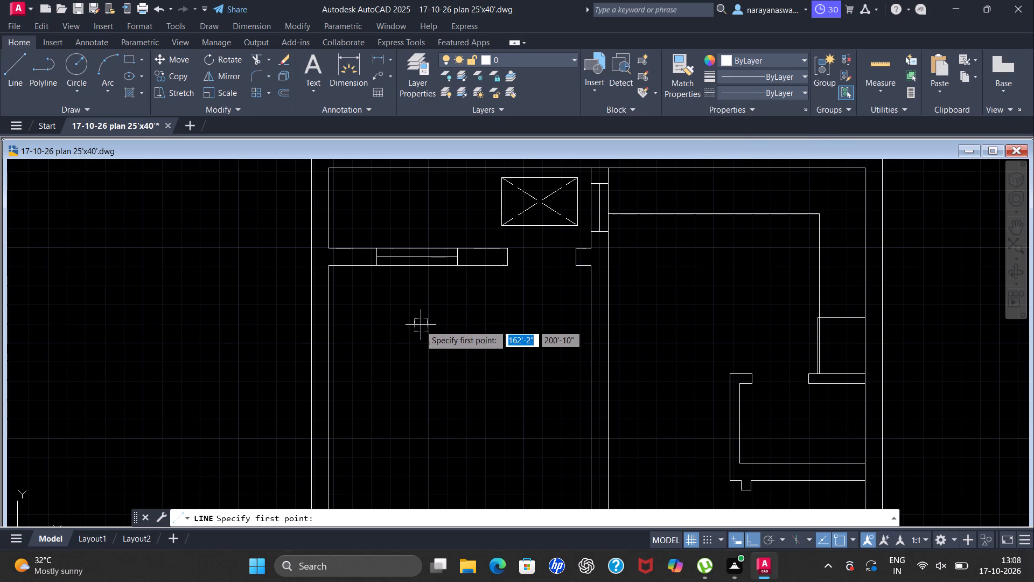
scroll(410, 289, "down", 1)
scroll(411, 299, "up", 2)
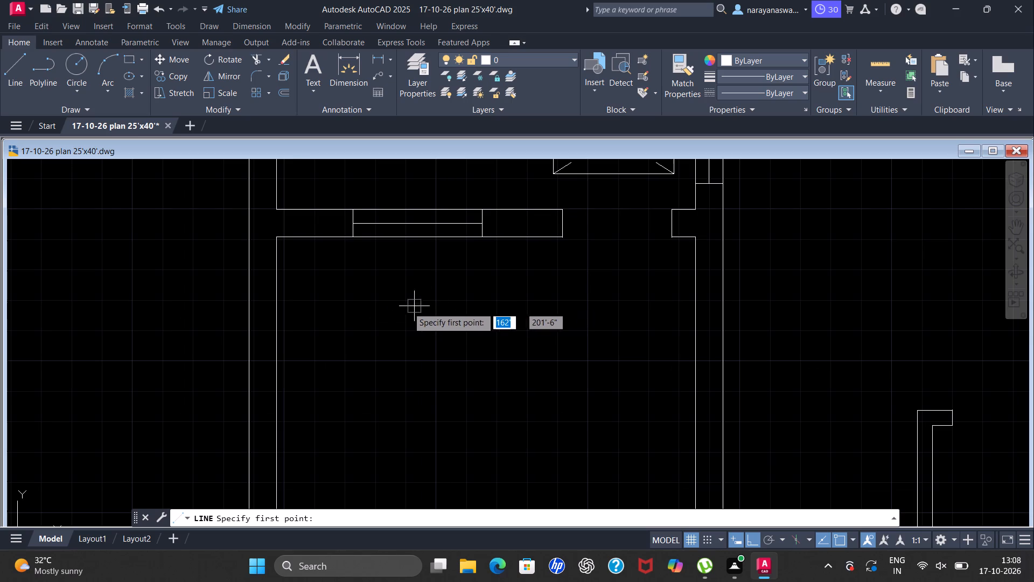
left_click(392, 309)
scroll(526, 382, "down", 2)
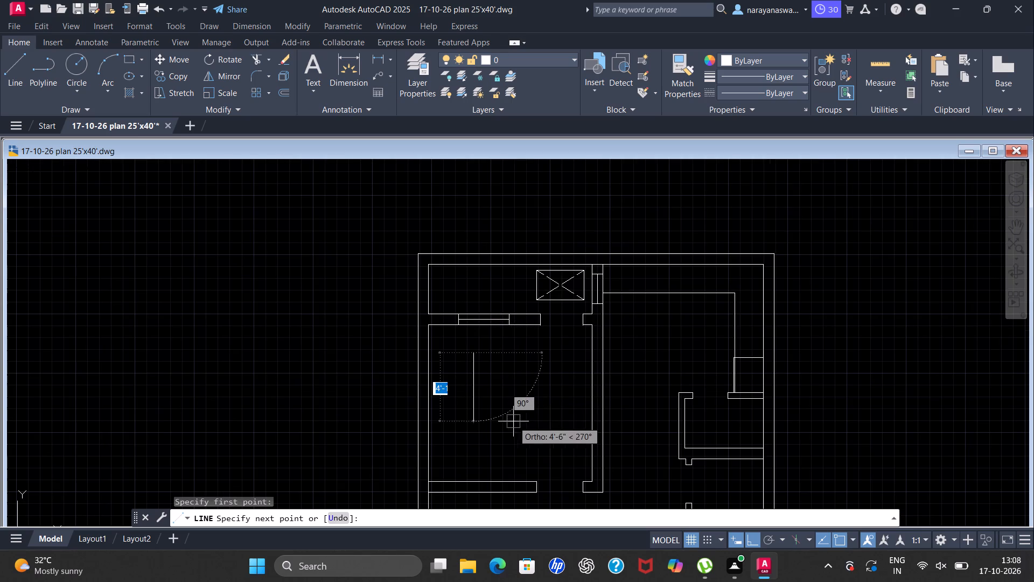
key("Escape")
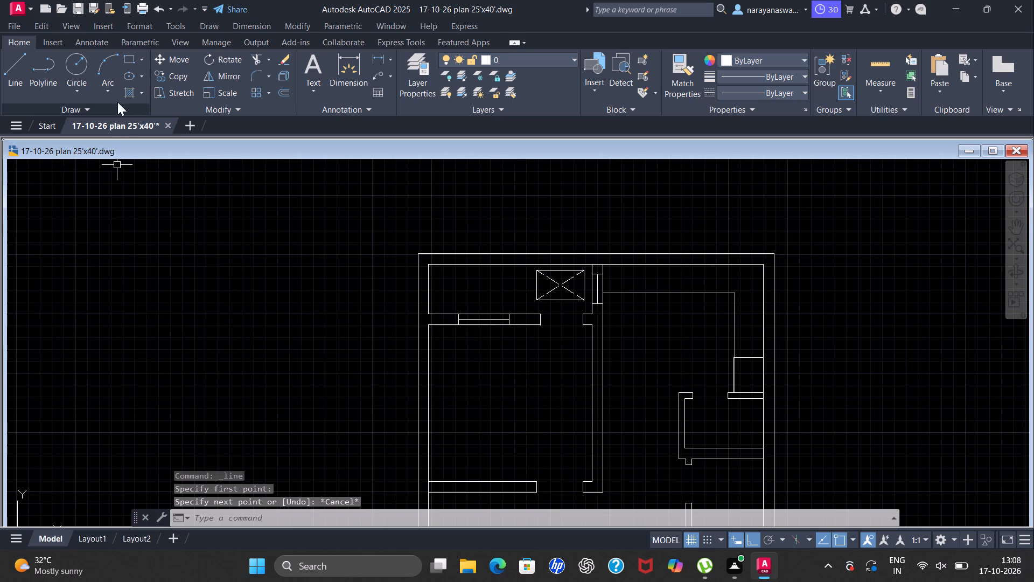
Draw a rectangle 4' wide and 5'2" high in the room below the upper left space, under its window.
double_click(141, 56)
left_click_drag(141, 71, 141, 77)
left_click(141, 77)
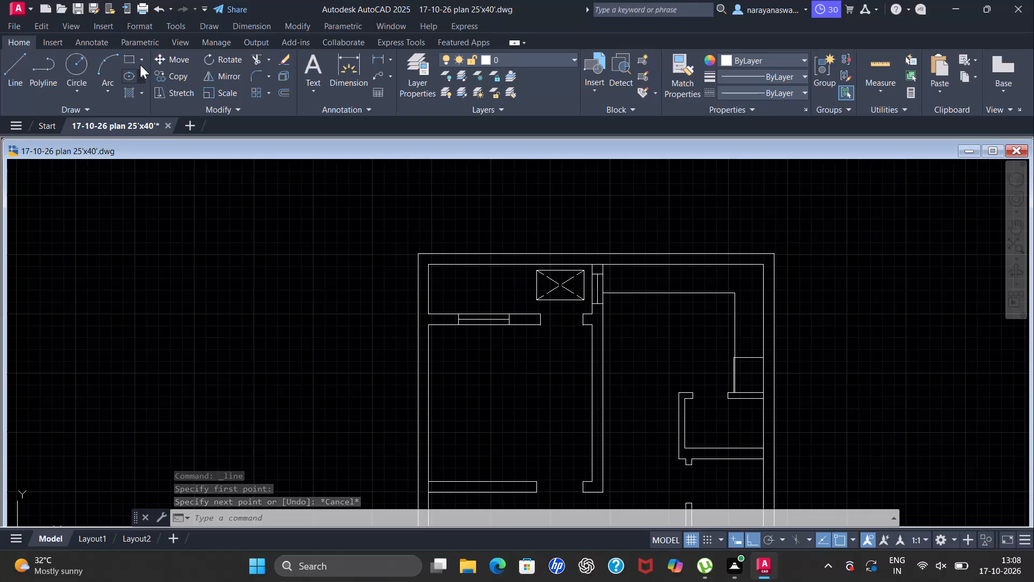
left_click(137, 52)
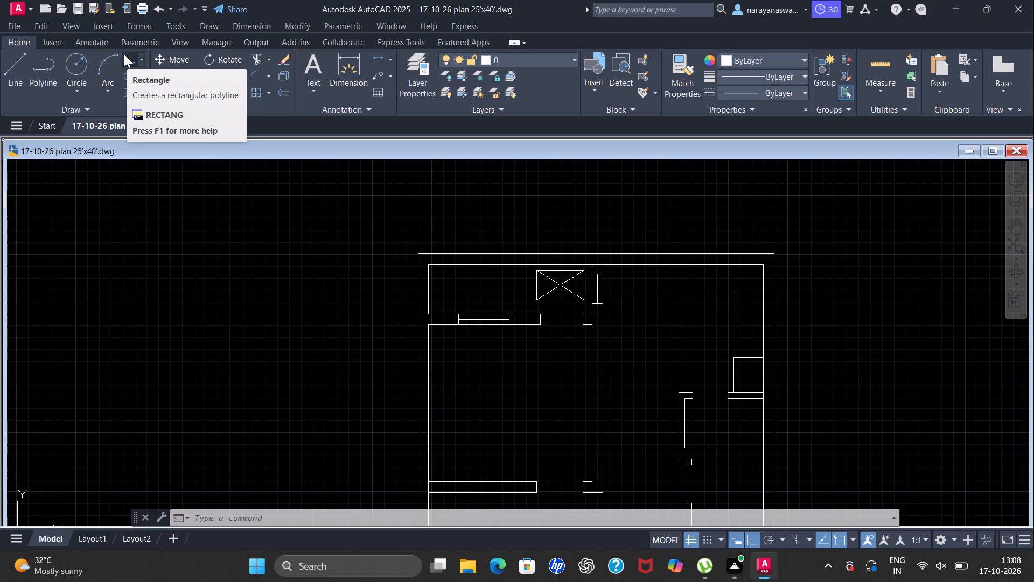
left_click(129, 57)
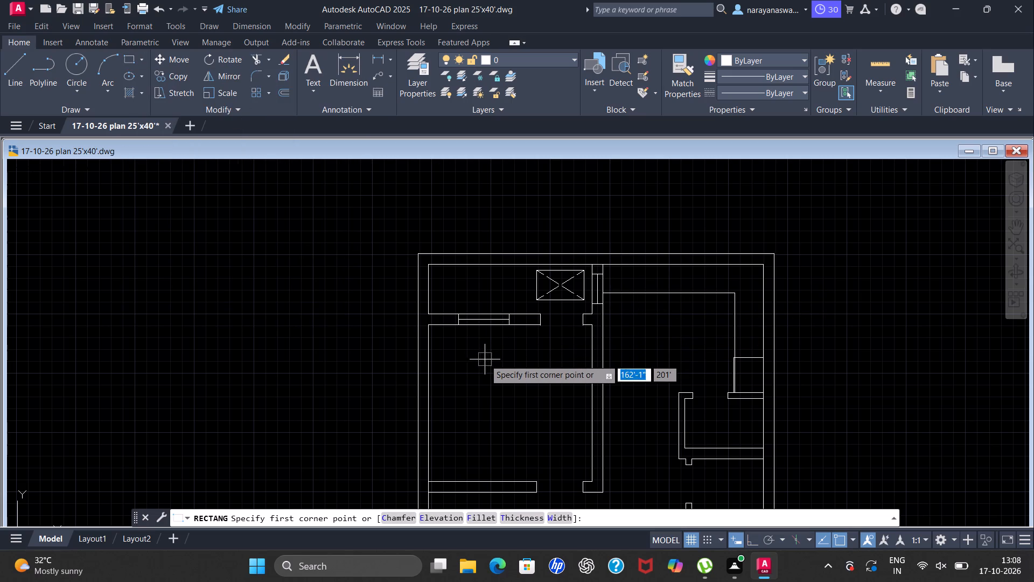
scroll(485, 359, "down", 2)
scroll(507, 375, "up", 3)
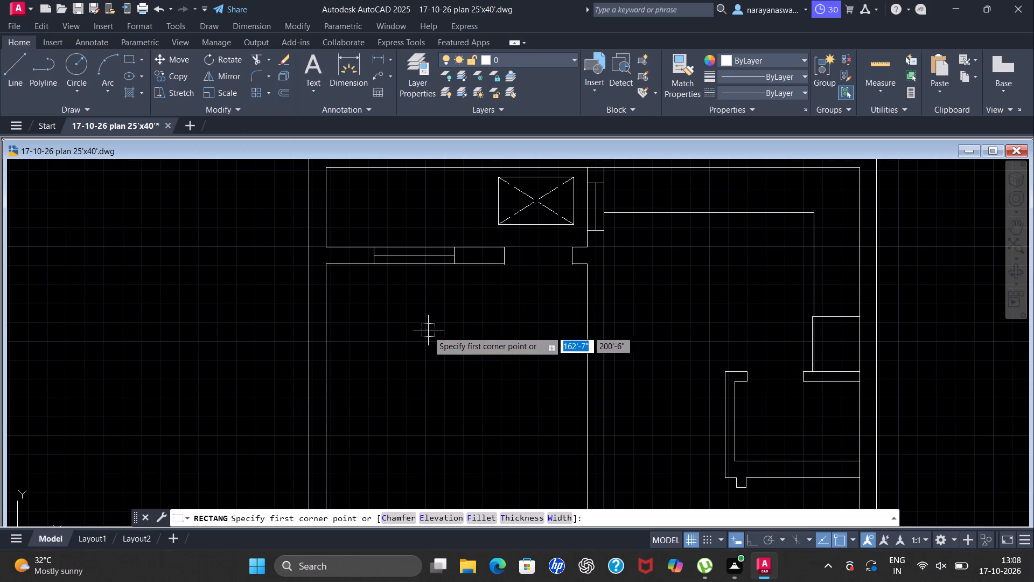
left_click(376, 303)
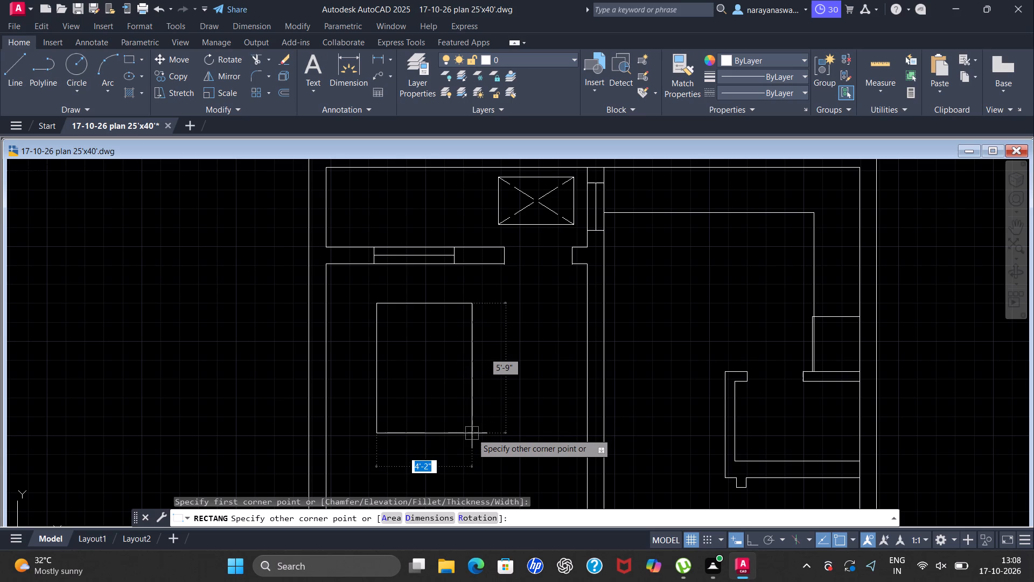
type("4'")
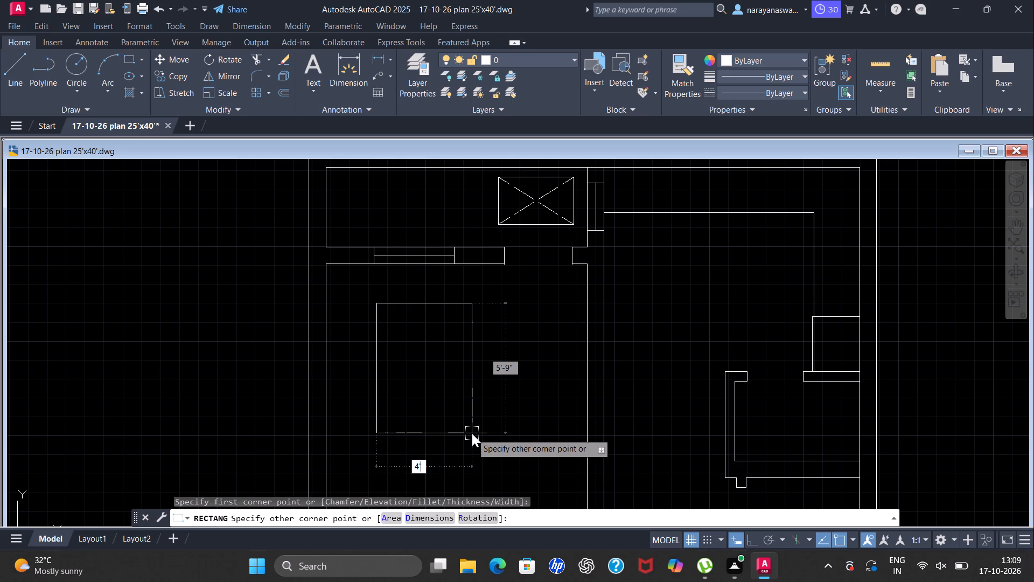
key("Tab")
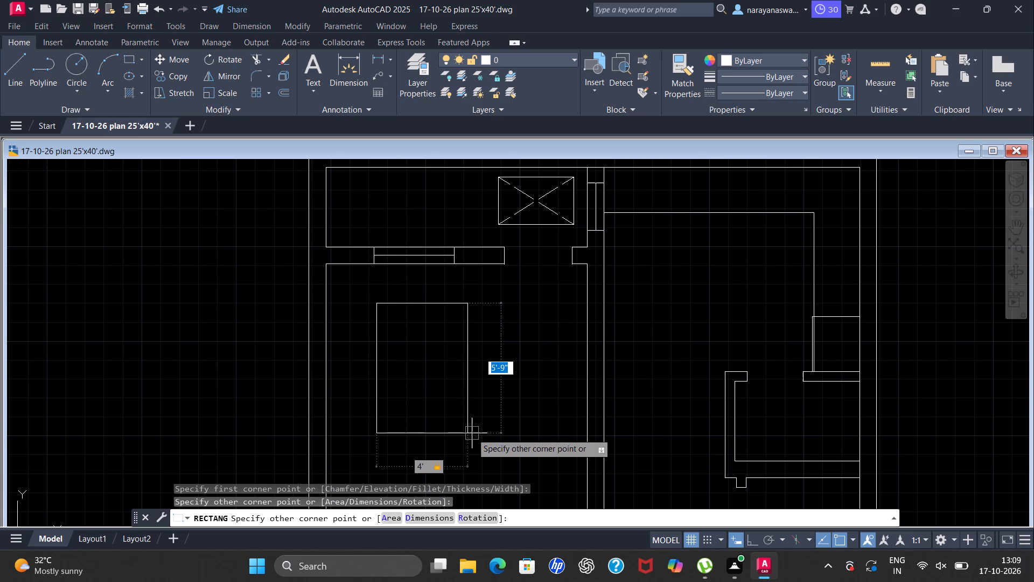
key("5")
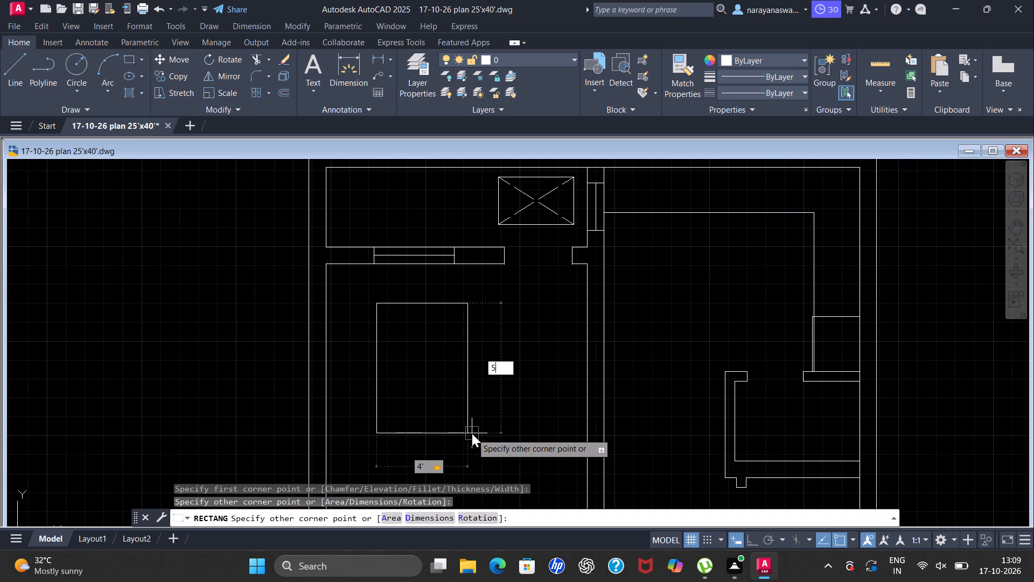
key("apostrophe")
key("2")
key("shift+quotedbl")
key("Return")
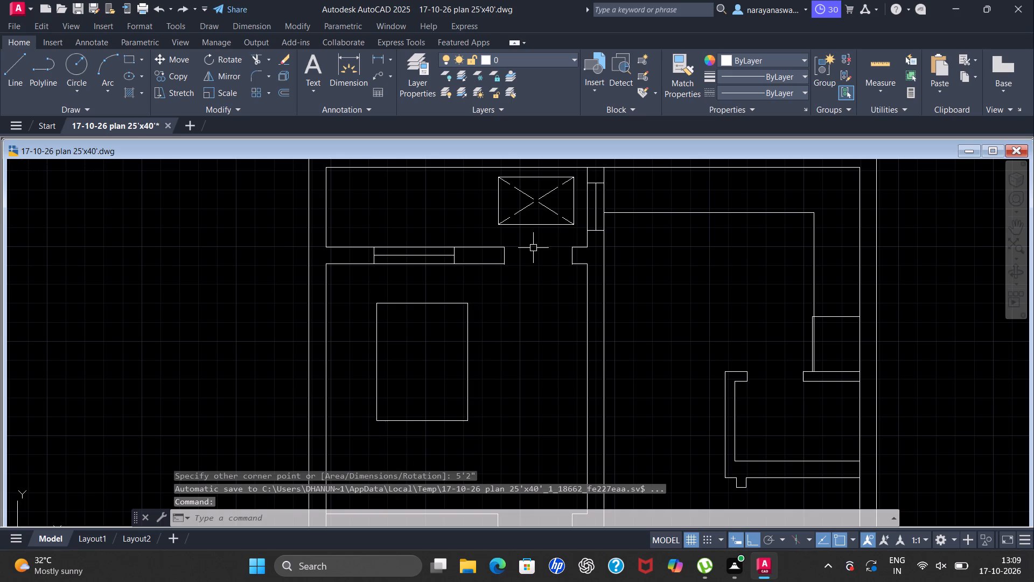
Draw a thin closed strip about 4'-3" long and 1" deep from lines along the new rectangle's top edge, slightly overhanging both ends.
scroll(385, 300, "up", 1)
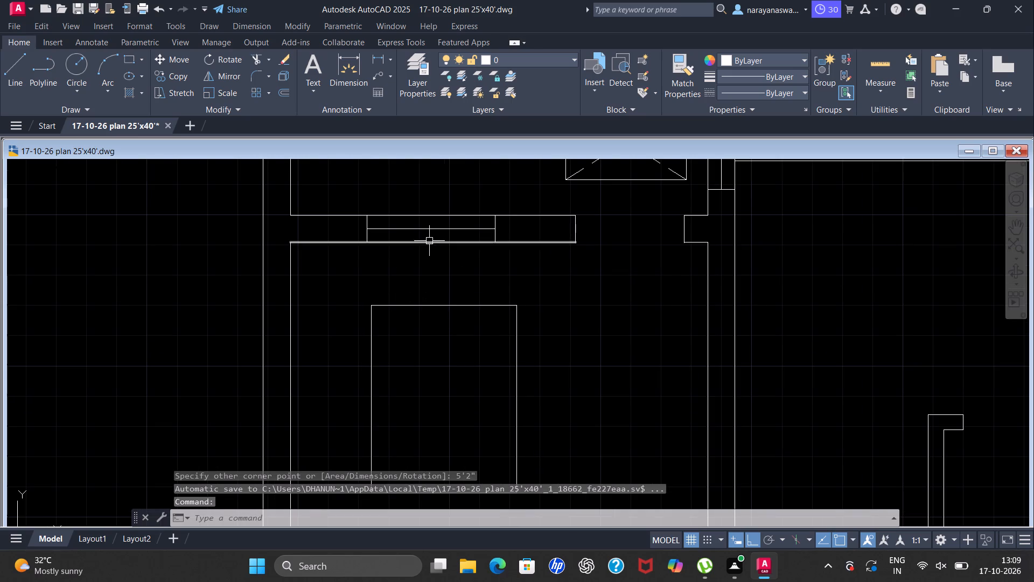
scroll(456, 295, "up", 1)
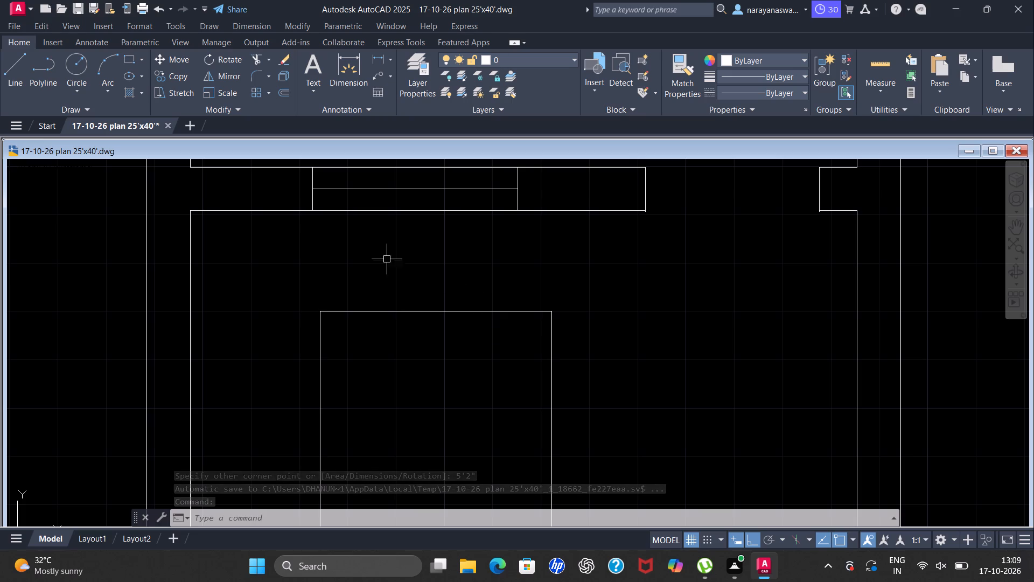
left_click(3, 76)
scroll(299, 312, "up", 1)
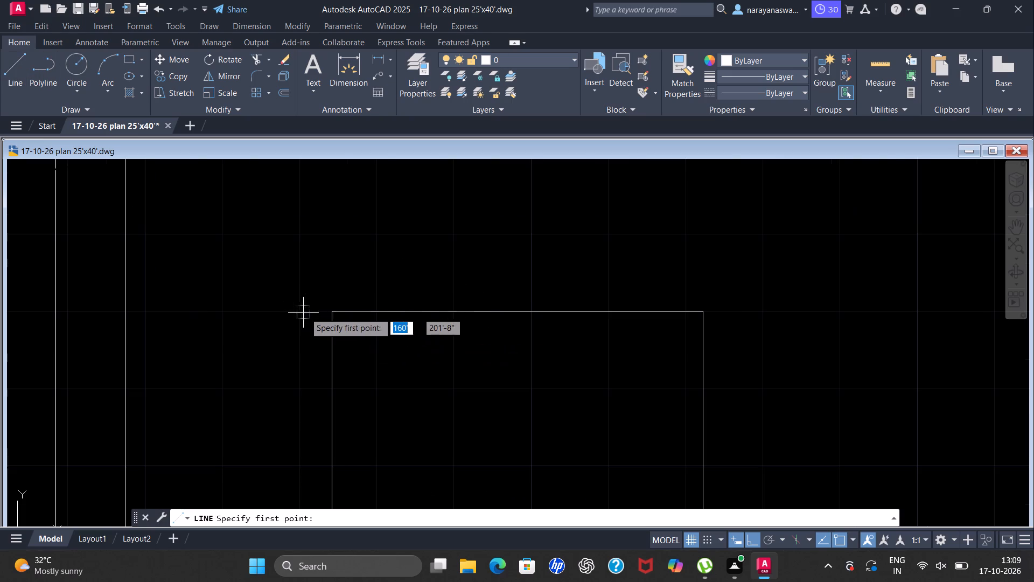
scroll(329, 314, "up", 3)
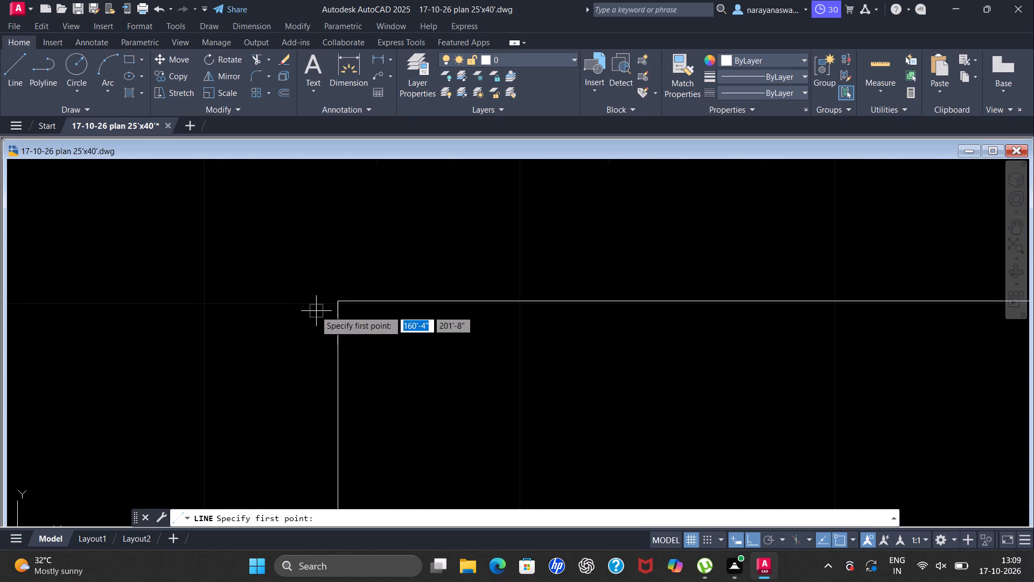
left_click(305, 300)
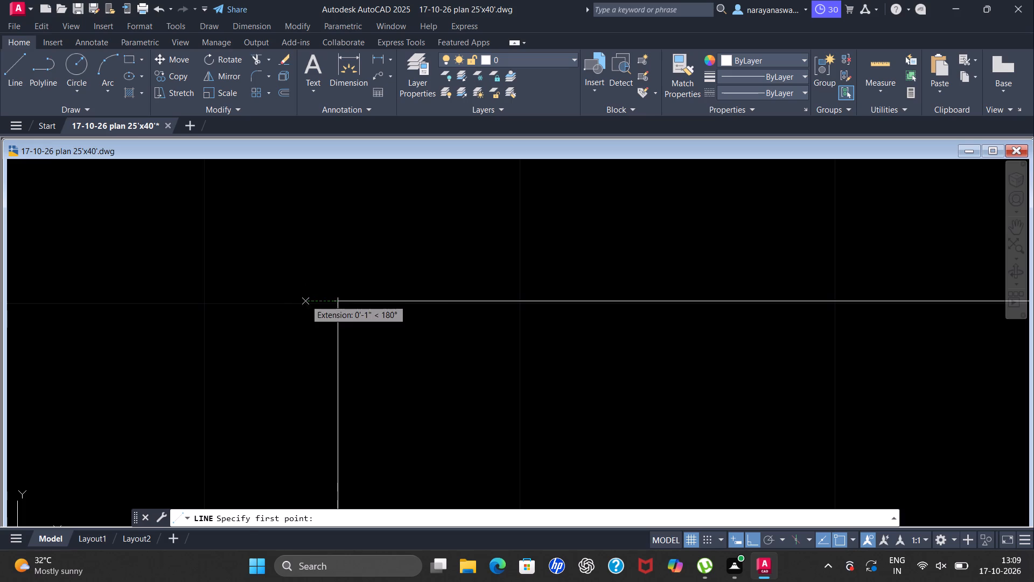
scroll(420, 306, "down", 3)
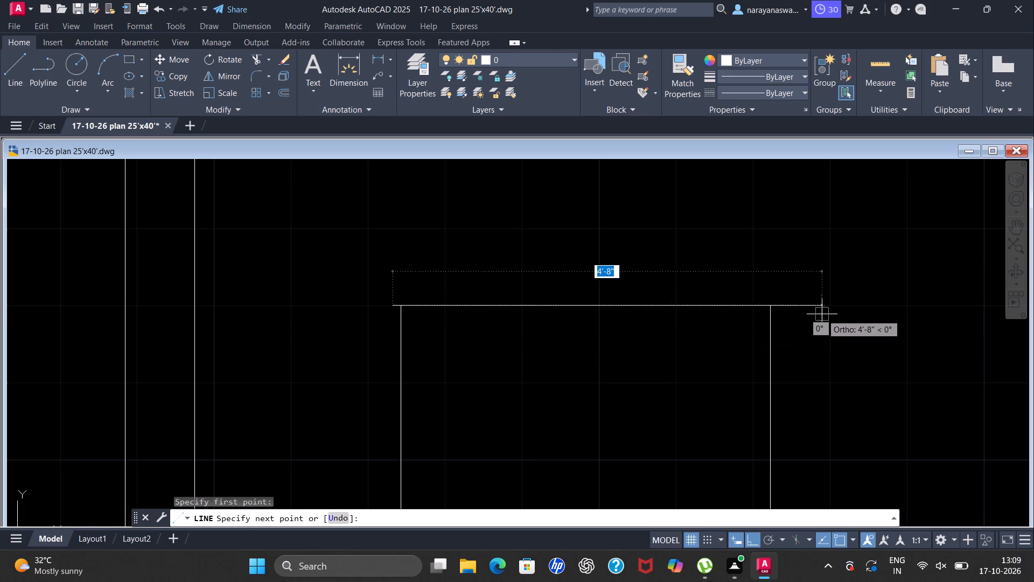
scroll(784, 300, "up", 1)
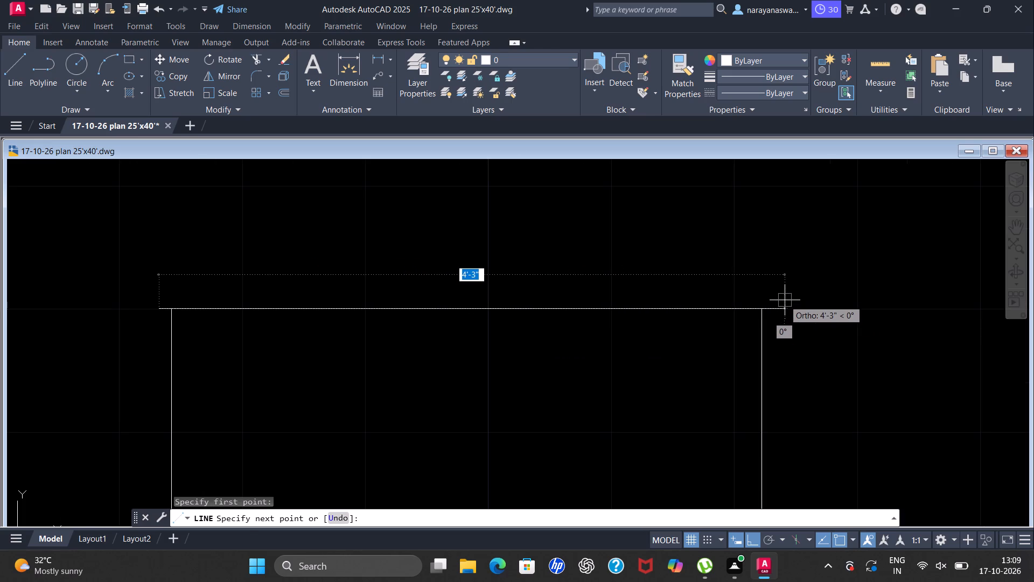
left_click(786, 302)
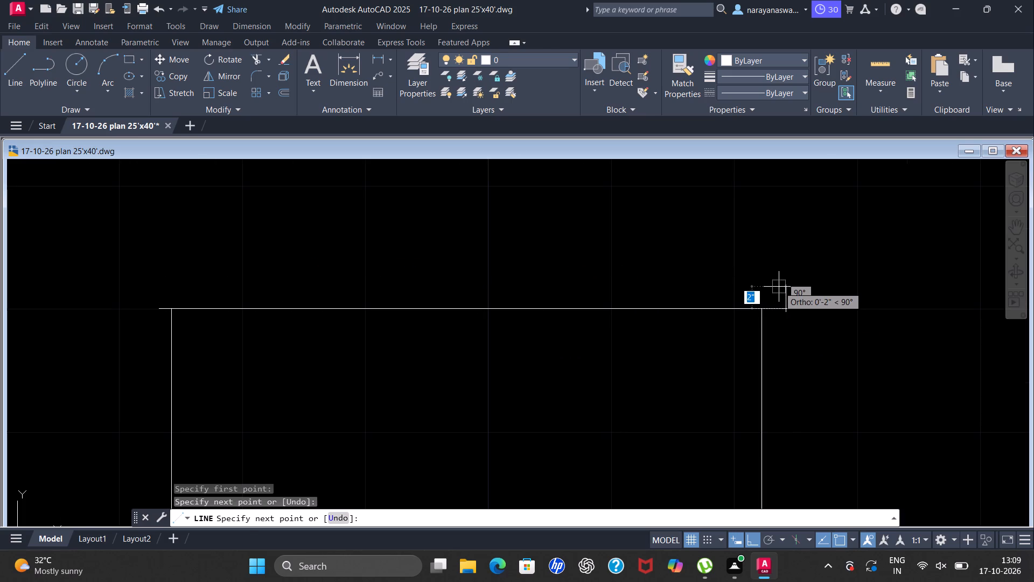
scroll(779, 287, "up", 3)
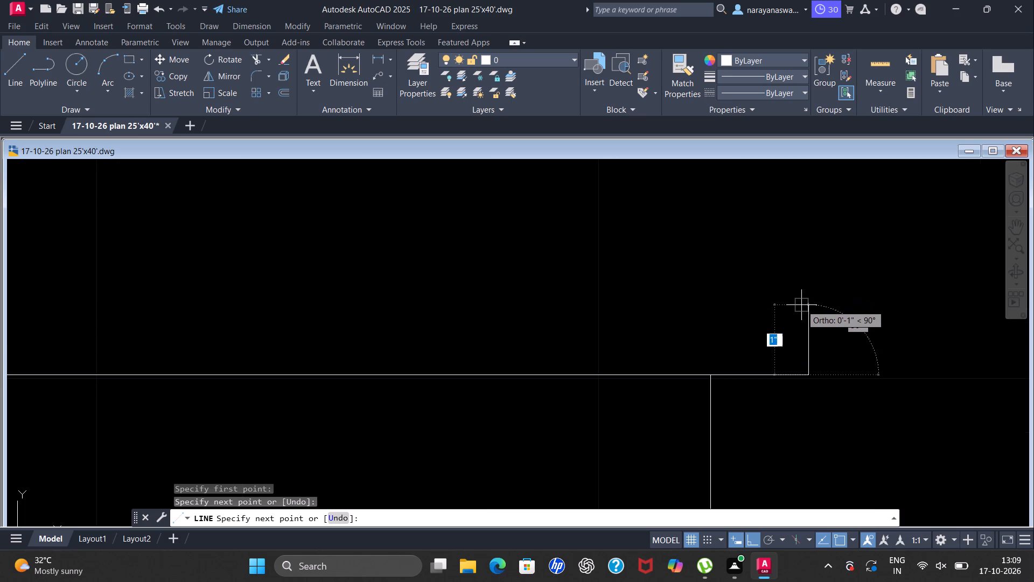
left_click(801, 305)
scroll(476, 311, "down", 2)
scroll(306, 309, "down", 2)
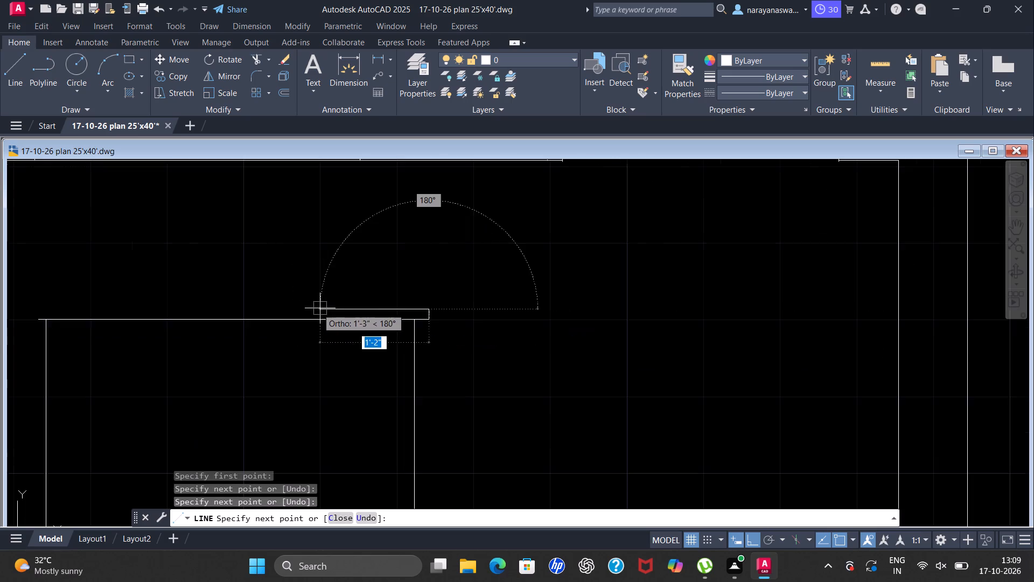
scroll(192, 322, "up", 2)
scroll(172, 311, "down", 3)
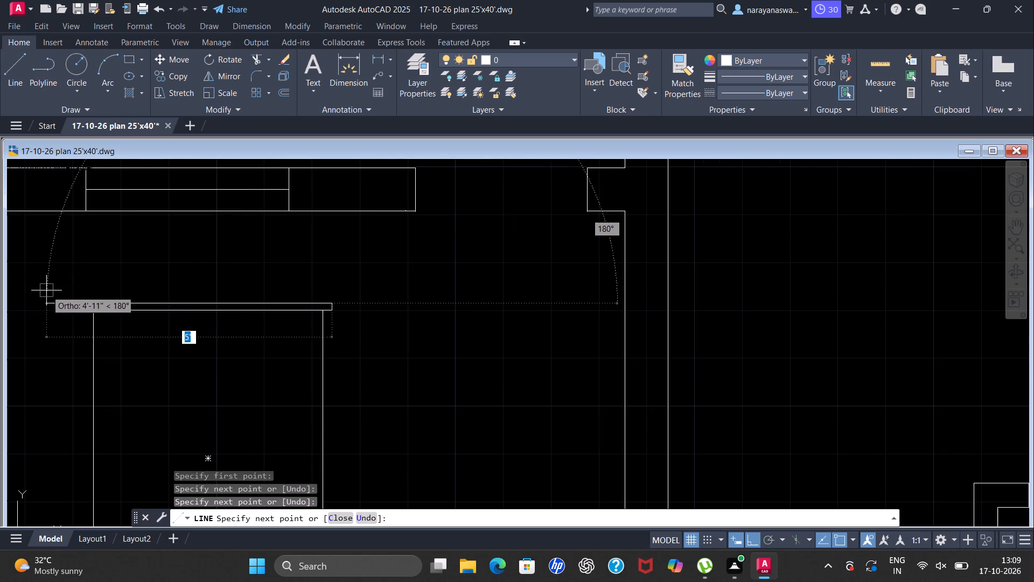
scroll(47, 290, "up", 3)
scroll(205, 347, "up", 2)
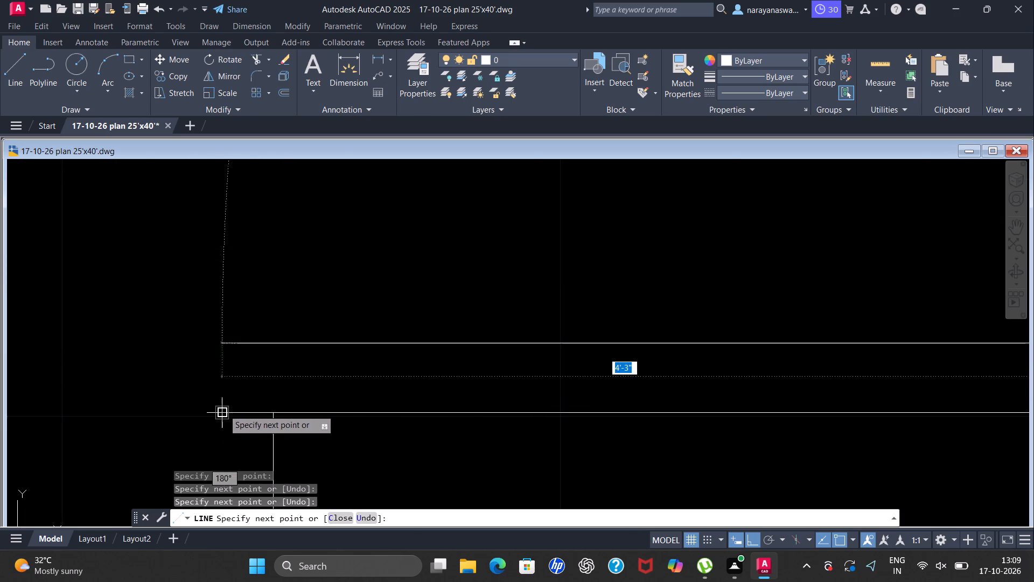
left_click(221, 344)
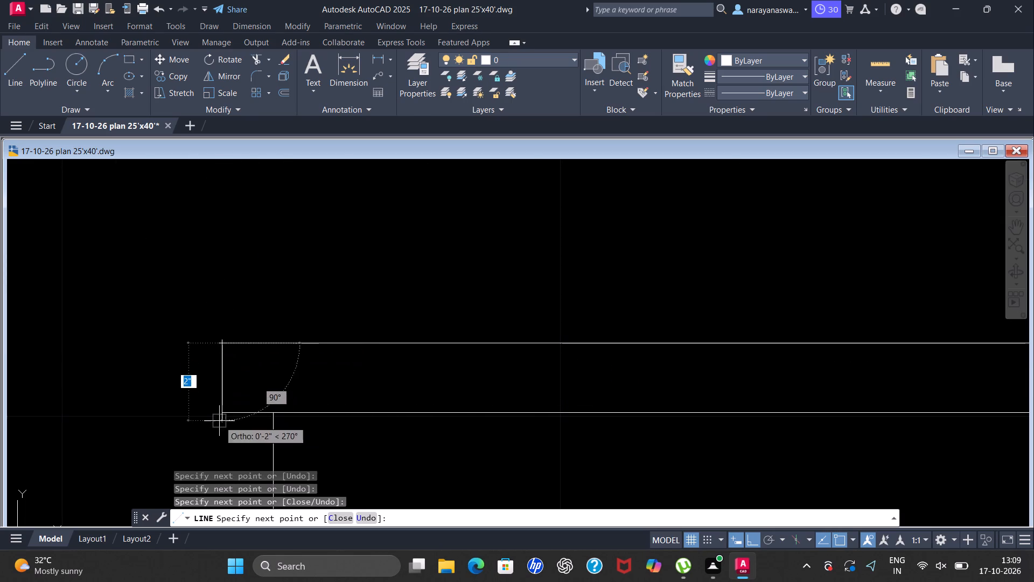
left_click(217, 410)
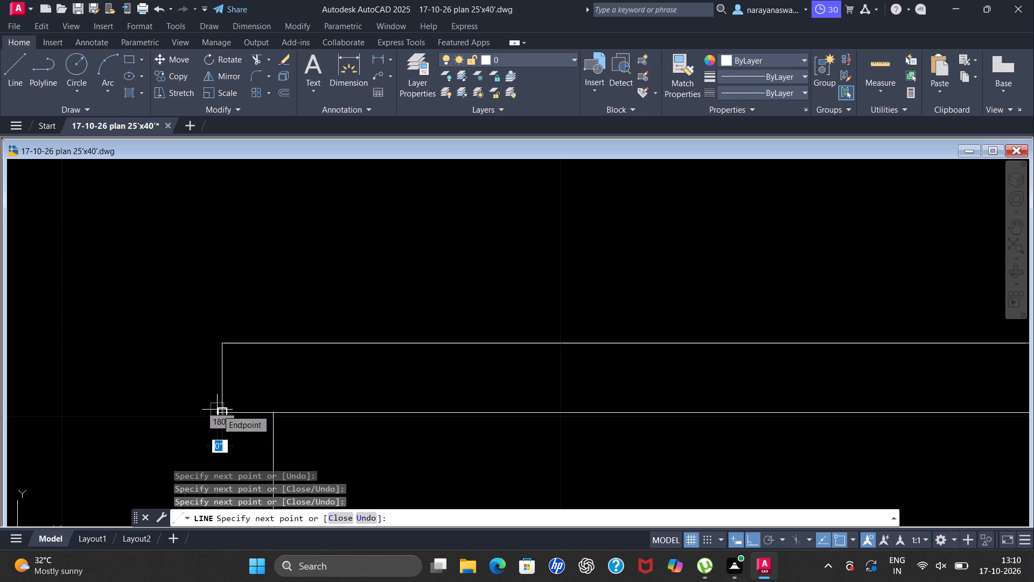
key("Escape")
scroll(320, 350, "down", 2)
scroll(525, 322, "down", 3)
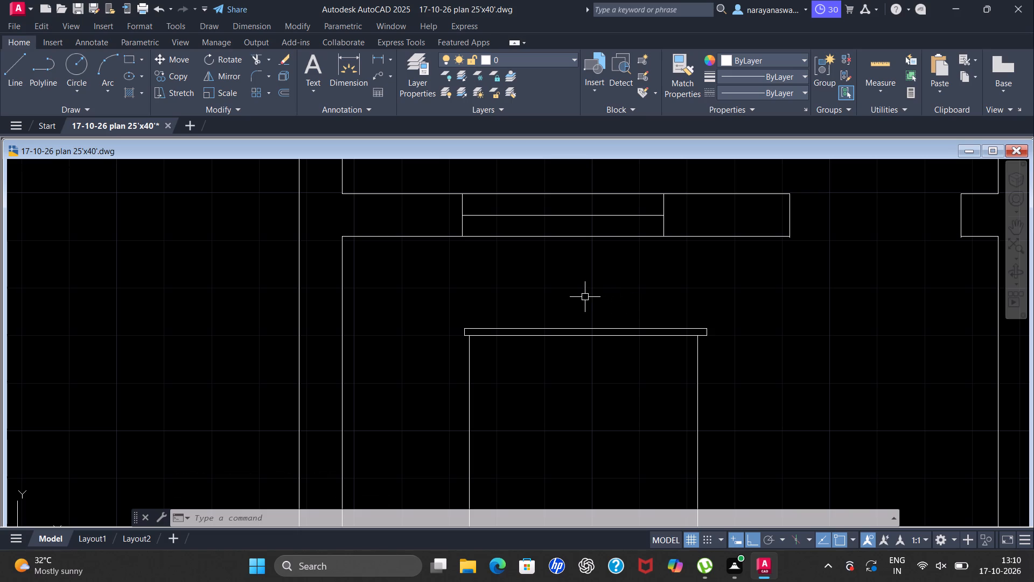
Draw a 1'5" by 1'5" square outside the 4' wide rectangle, starting at its upper right corner just below the thin strip.
scroll(540, 269, "down", 2)
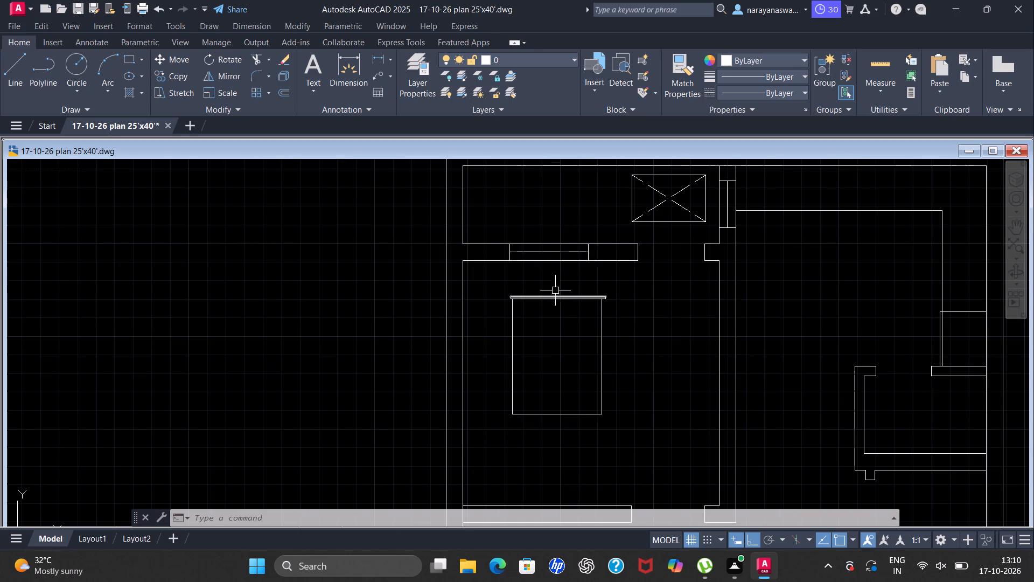
scroll(641, 325, "up", 2)
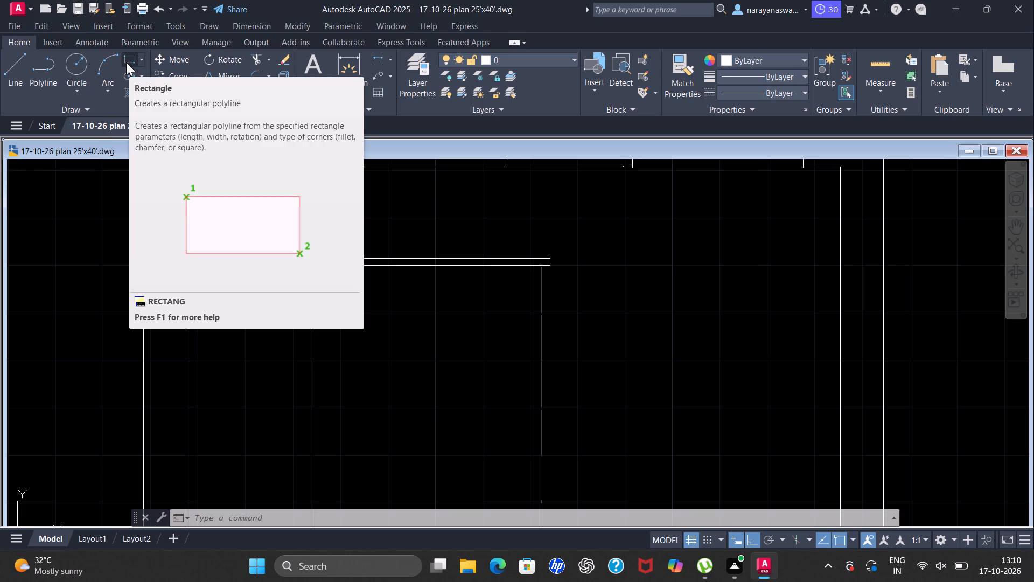
left_click(126, 62)
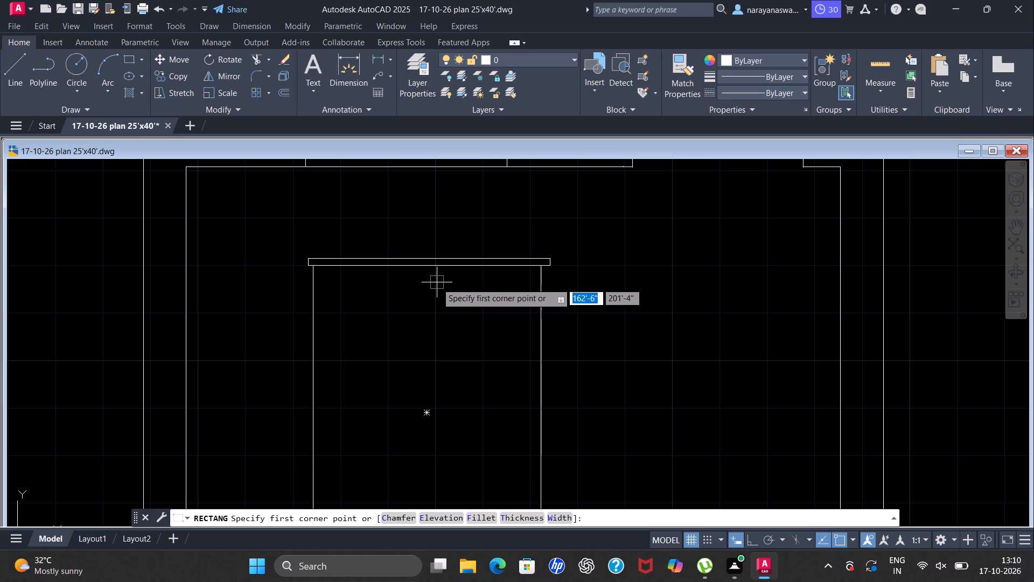
scroll(485, 285, "down", 2)
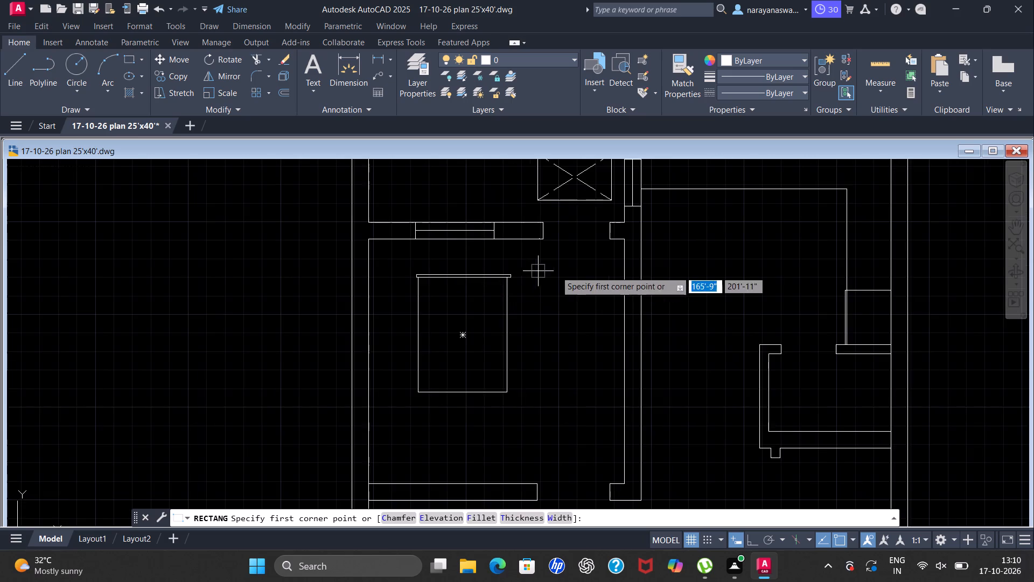
scroll(576, 271, "up", 1)
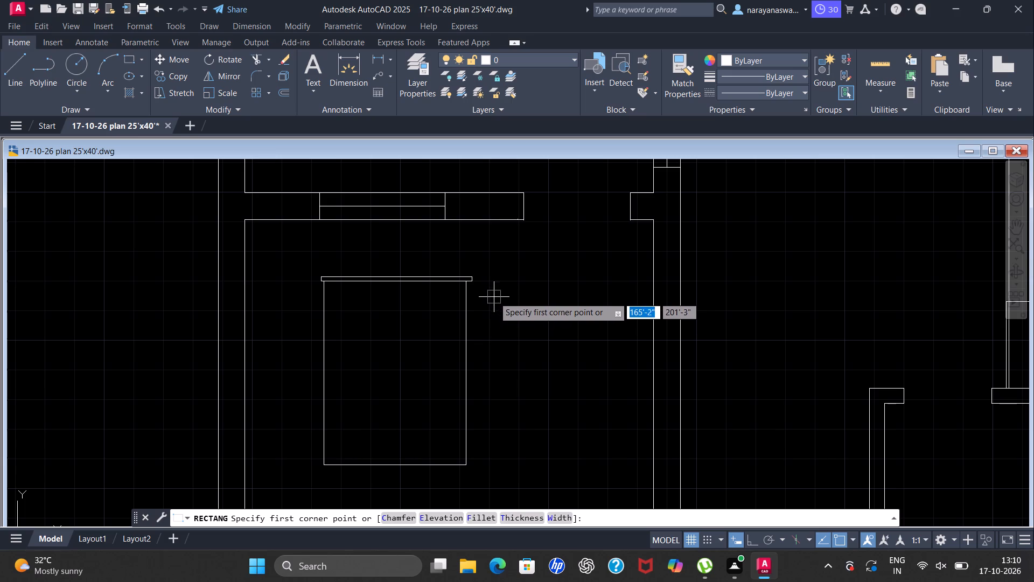
scroll(460, 289, "up", 1)
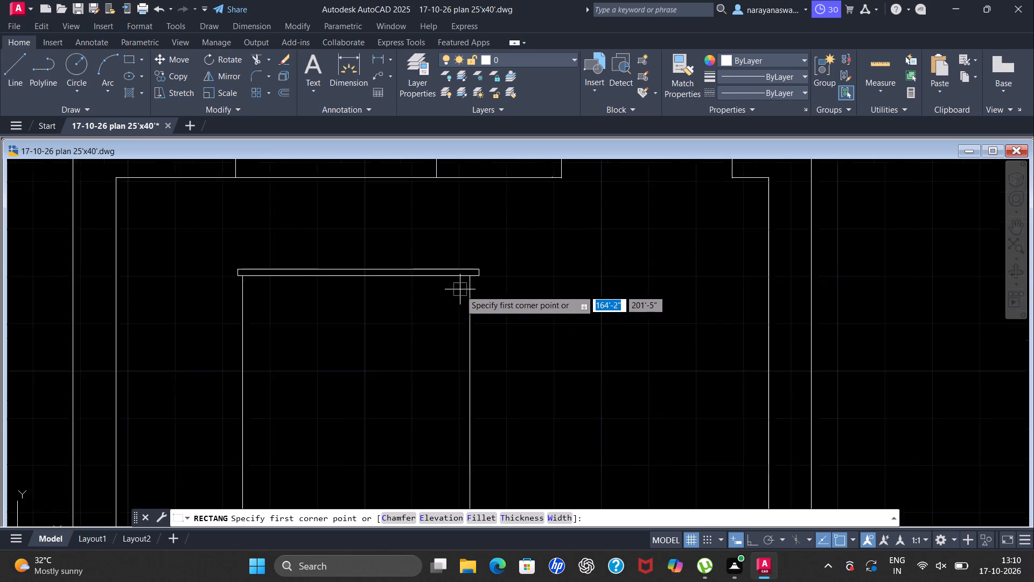
scroll(460, 290, "up", 1)
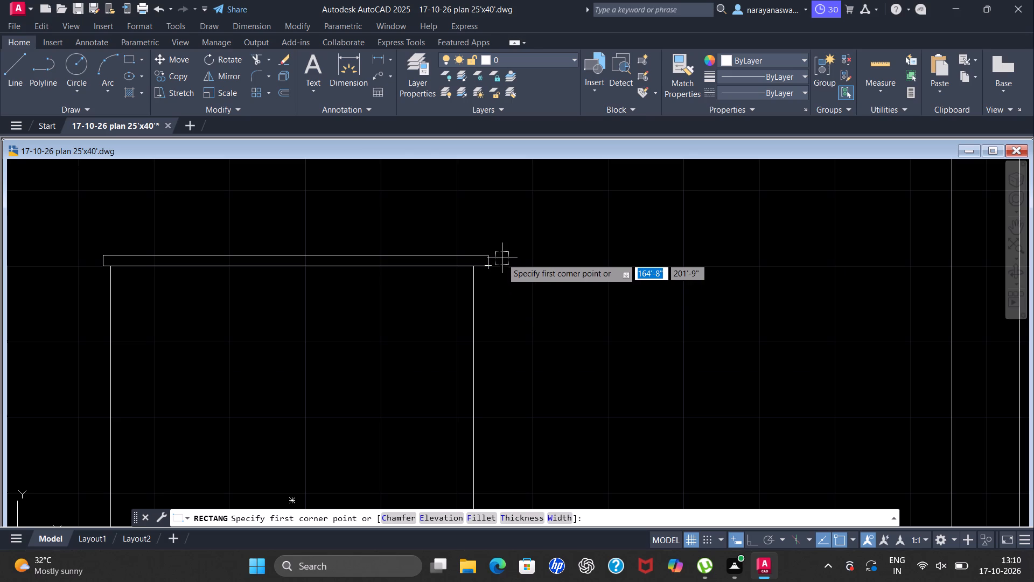
scroll(478, 274, "up", 1)
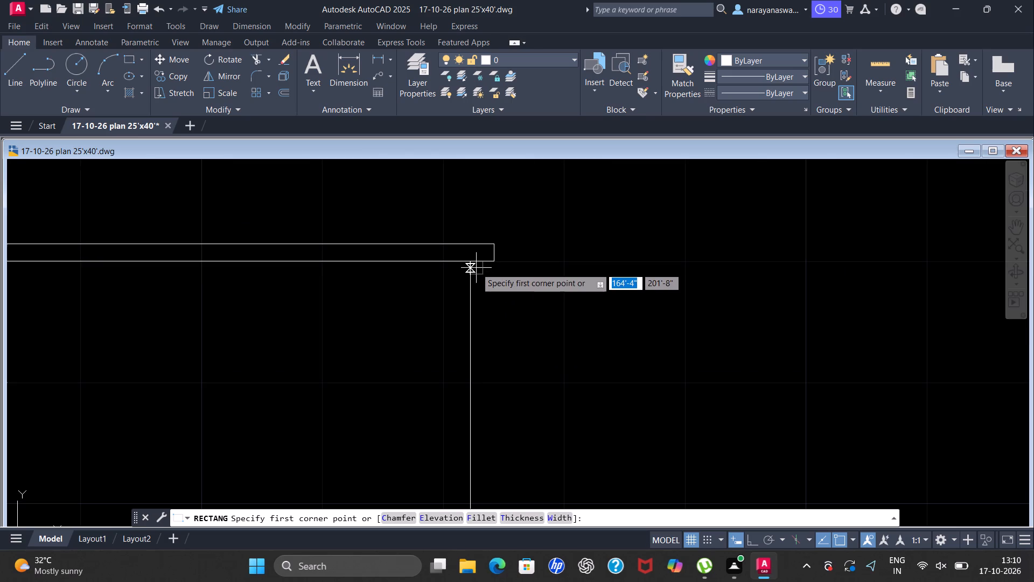
left_click(471, 265)
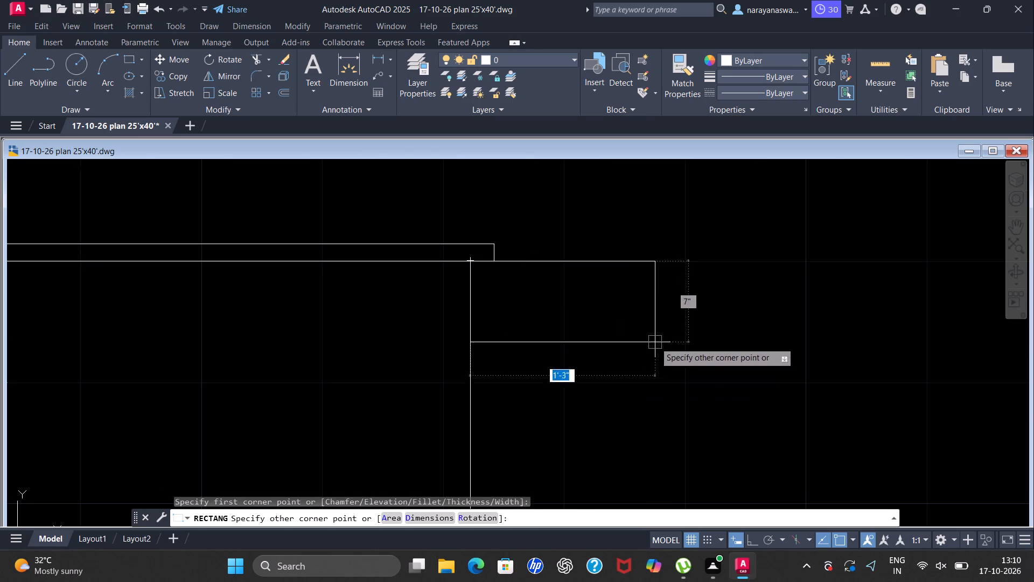
scroll(659, 366, "down", 5)
scroll(690, 408, "up", 2)
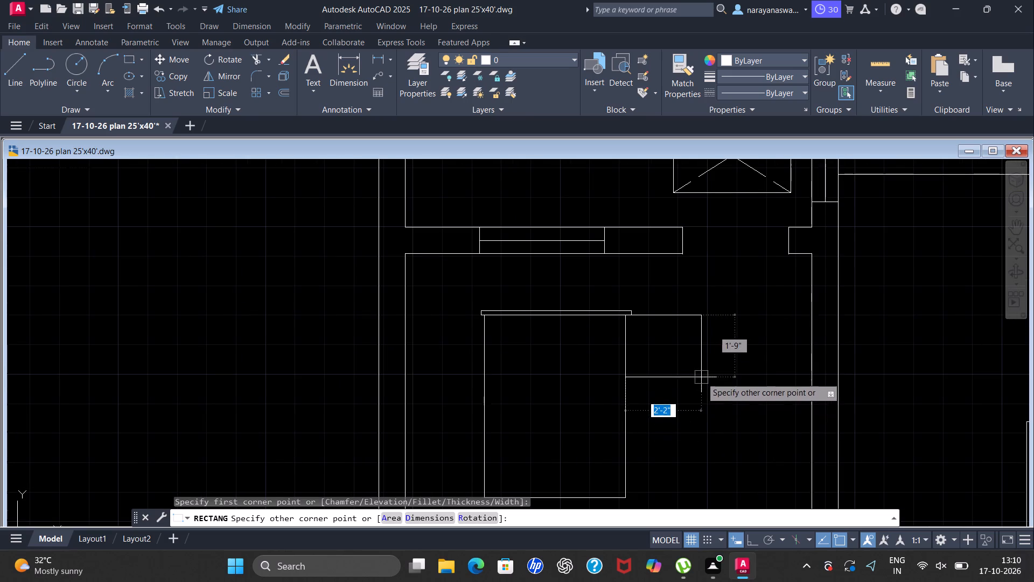
scroll(696, 365, "up", 1)
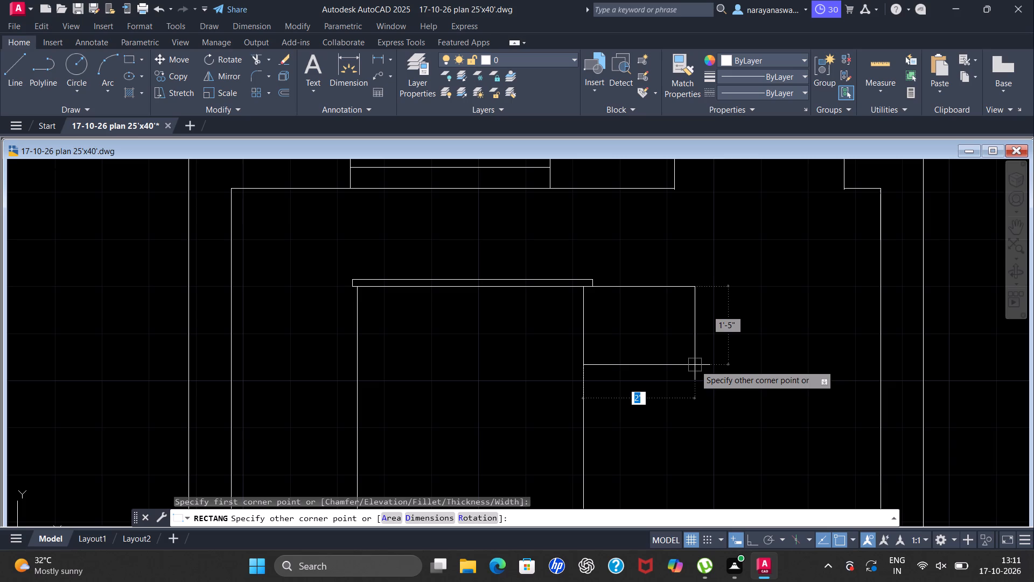
key("1")
key("apostrophe")
type("5\"")
key("Tab")
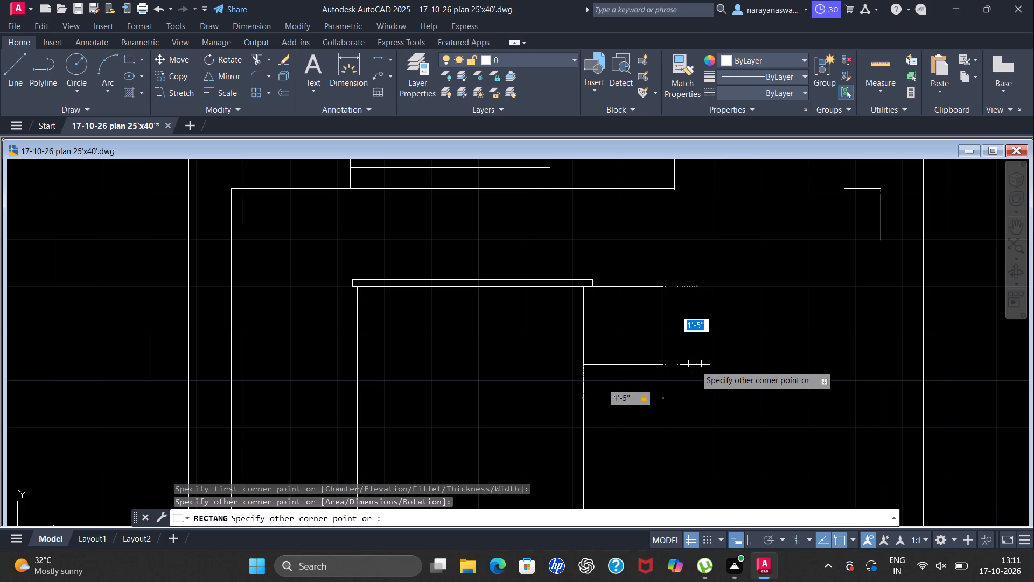
key("1")
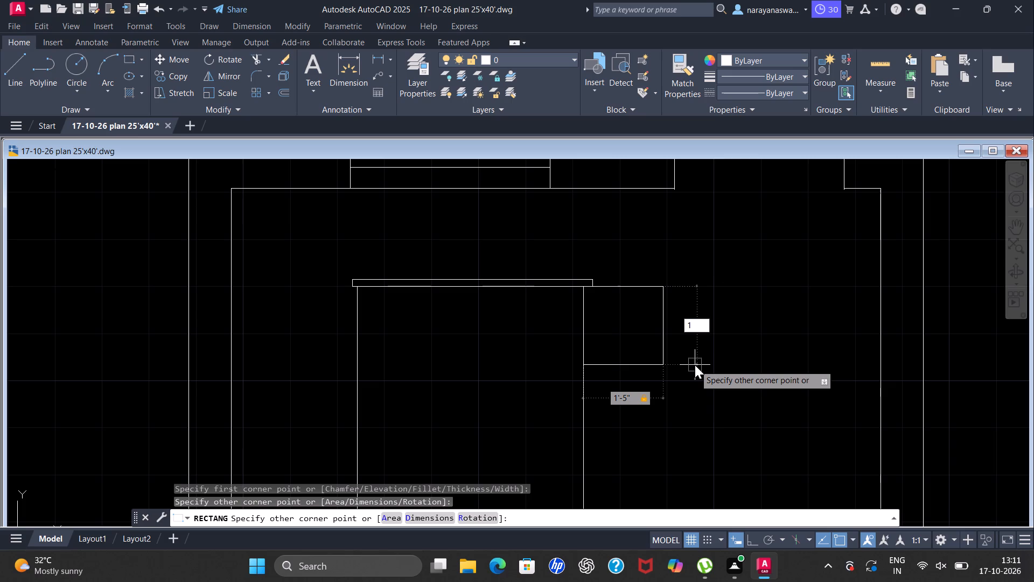
key("apostrophe")
type("5\"")
key("Return")
scroll(514, 277, "down", 1)
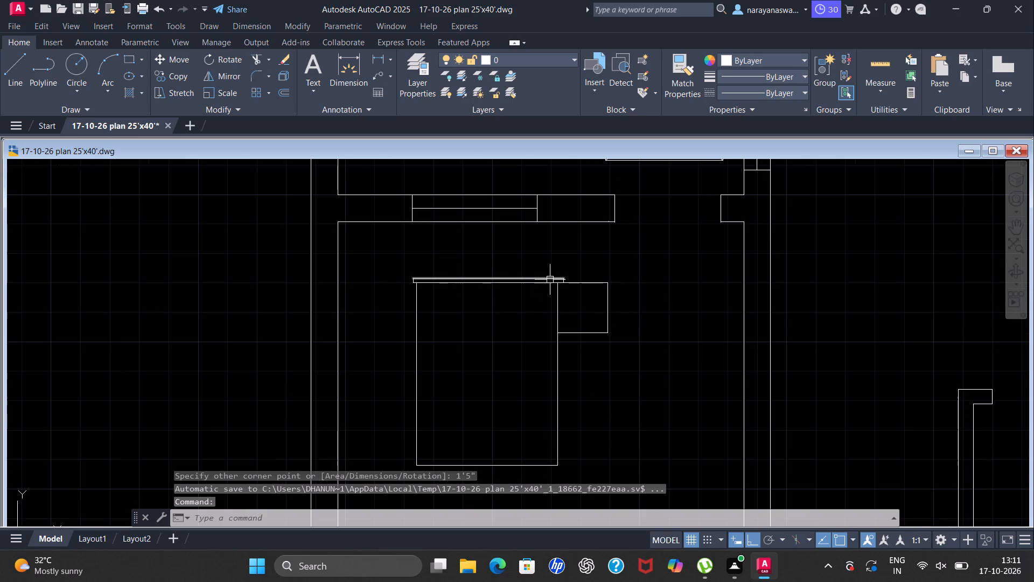
Mirror the small square to the large rectangle's left side about its vertical centreline, erasing the source square.
scroll(449, 317, "up", 1)
left_click_drag(728, 238, 723, 240)
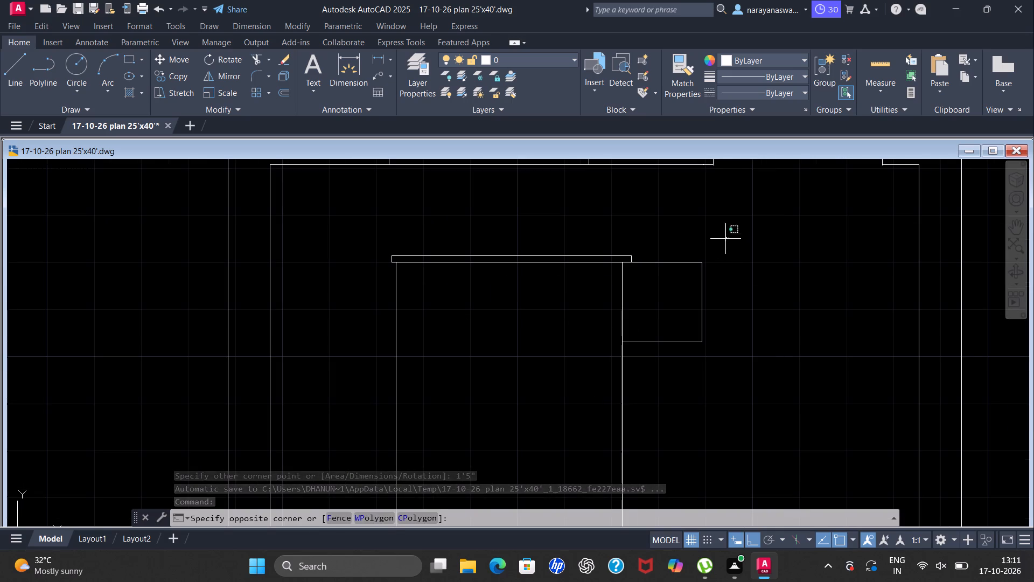
left_click_drag(723, 240, 716, 242)
left_click_drag(658, 380, 661, 376)
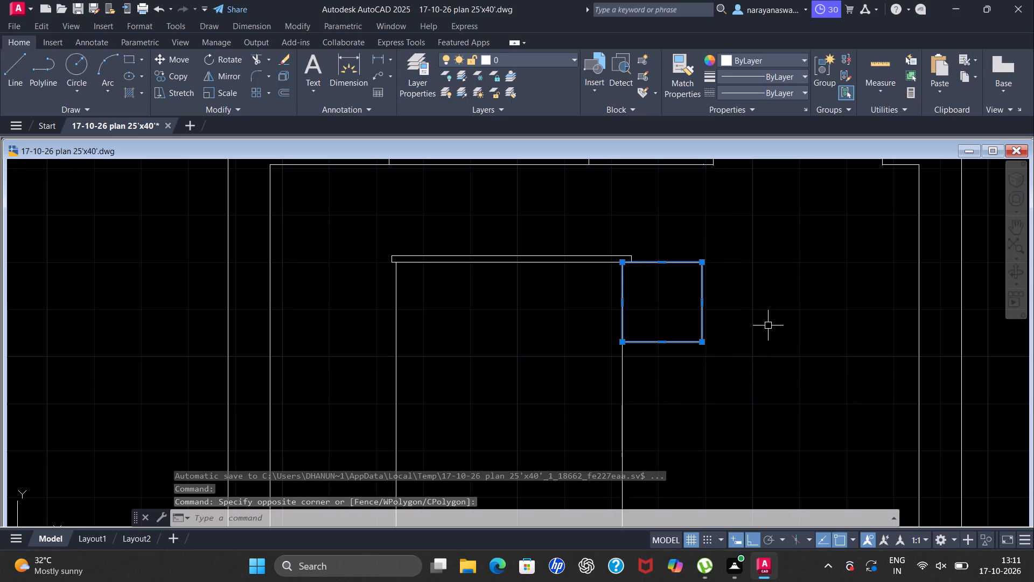
type("MI")
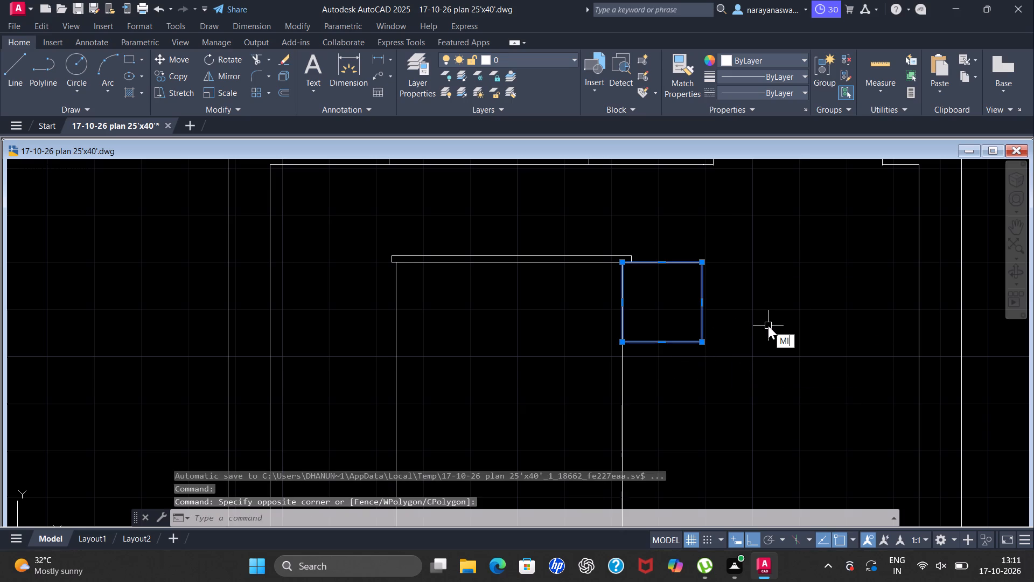
key("r")
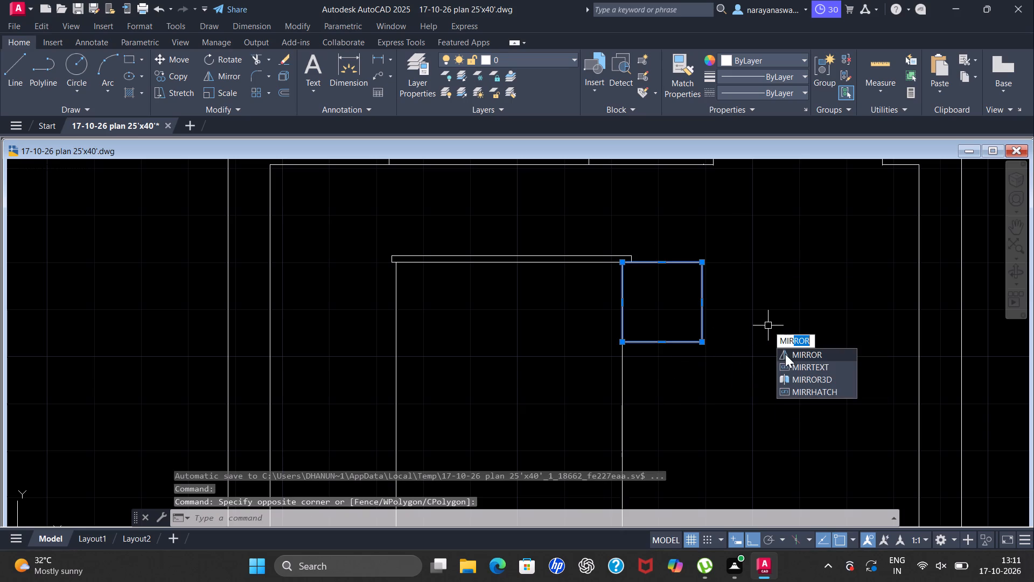
left_click(804, 351)
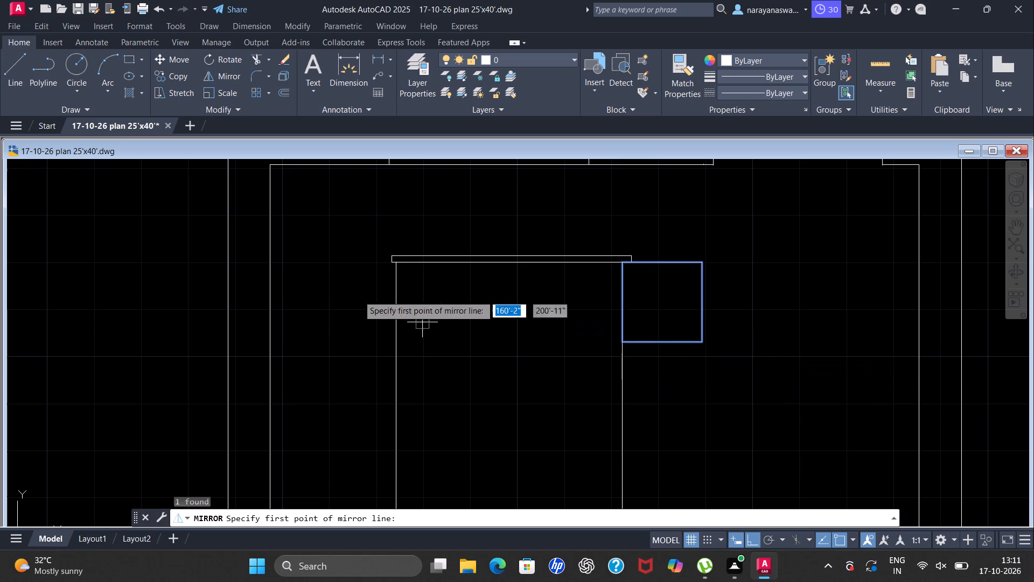
left_click(508, 265)
left_click(506, 436)
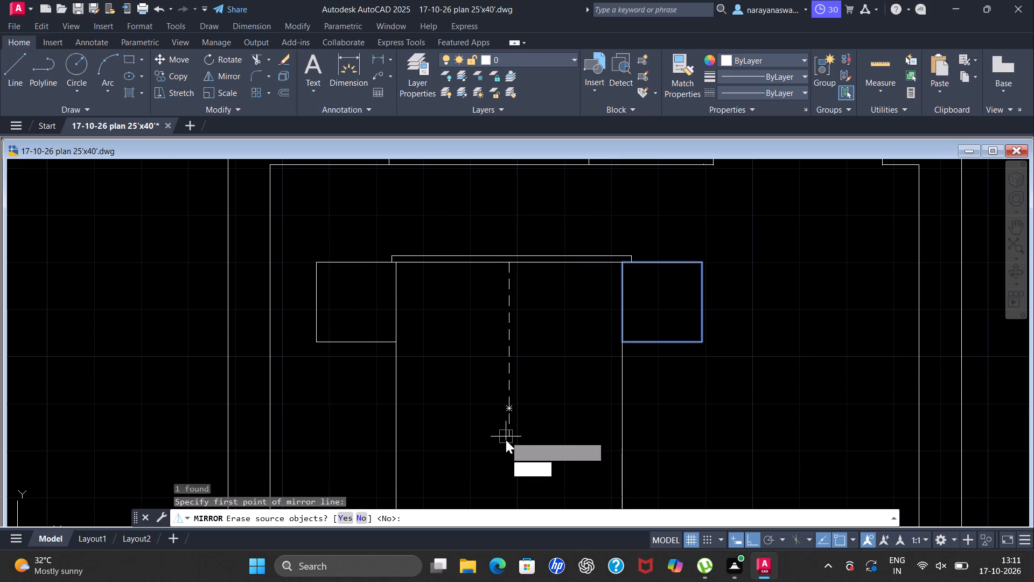
left_click_drag(542, 474, 506, 436)
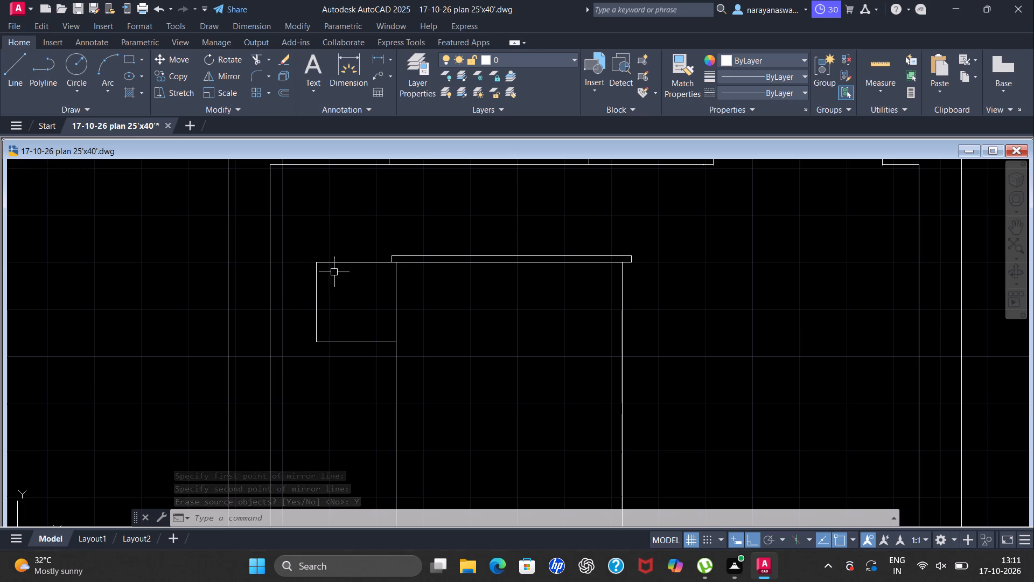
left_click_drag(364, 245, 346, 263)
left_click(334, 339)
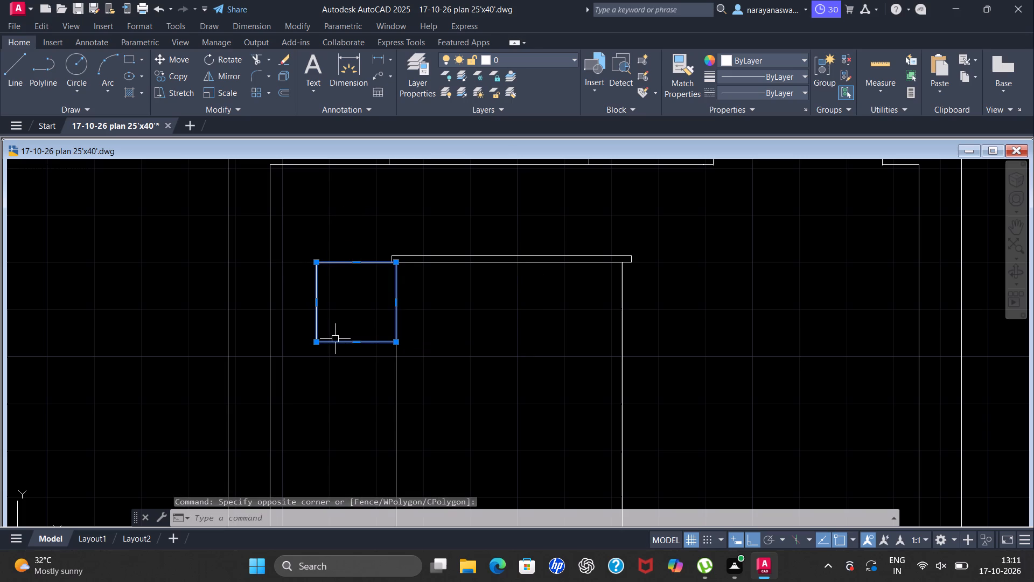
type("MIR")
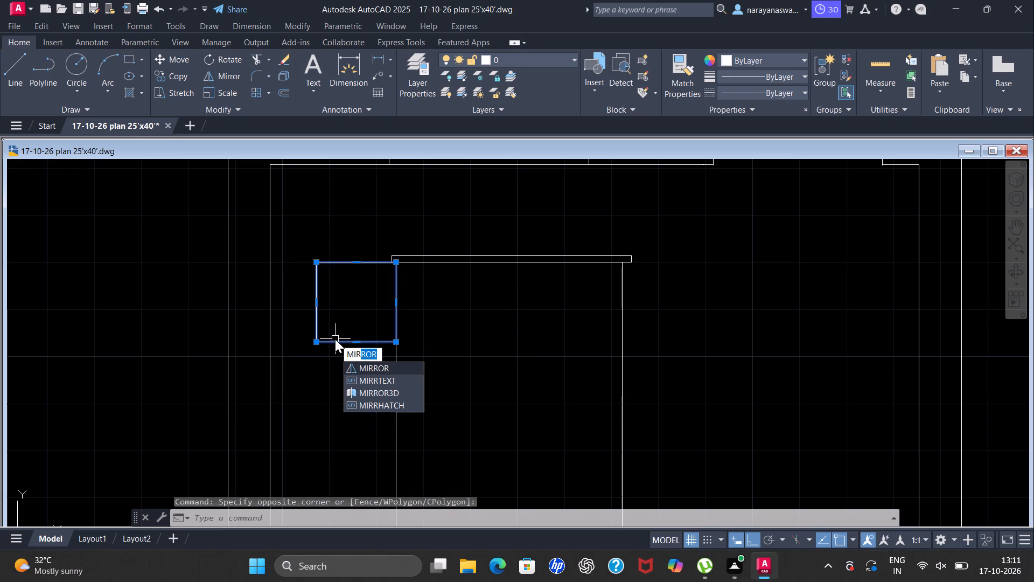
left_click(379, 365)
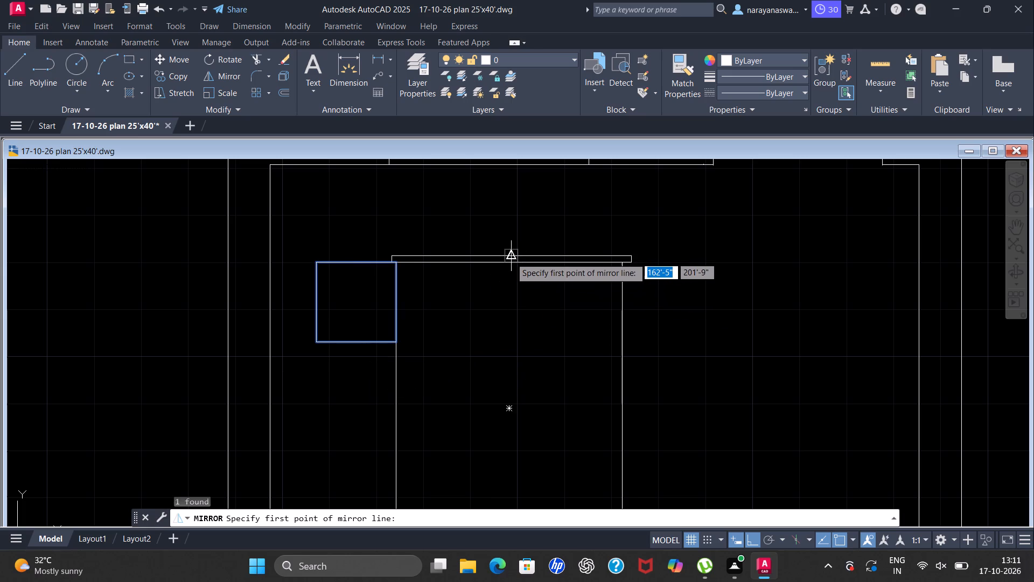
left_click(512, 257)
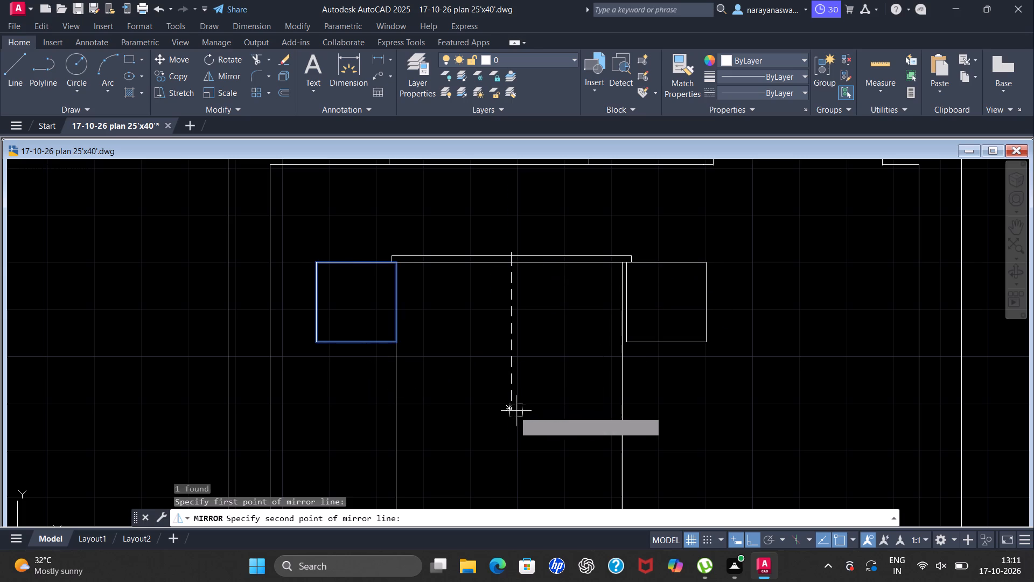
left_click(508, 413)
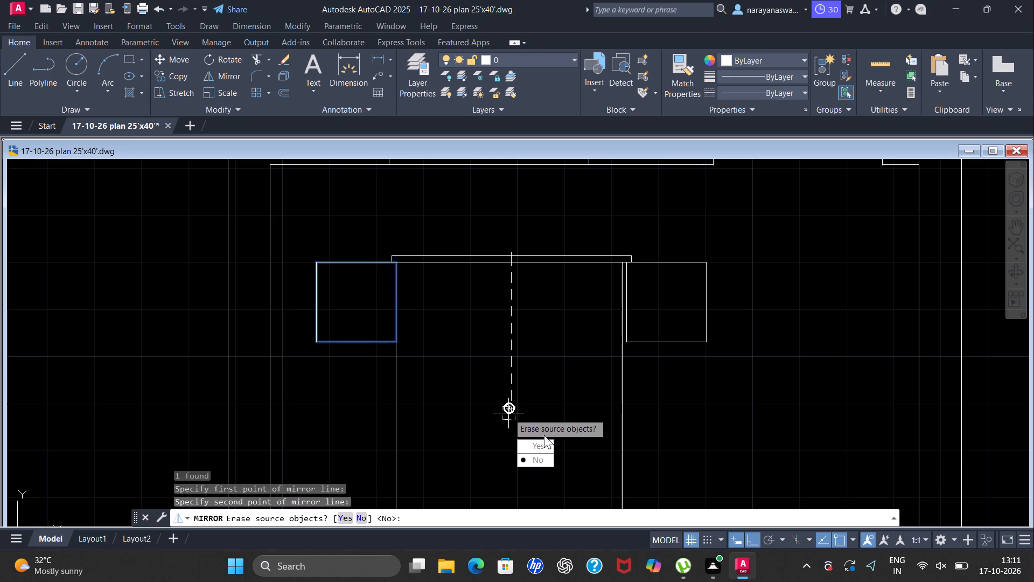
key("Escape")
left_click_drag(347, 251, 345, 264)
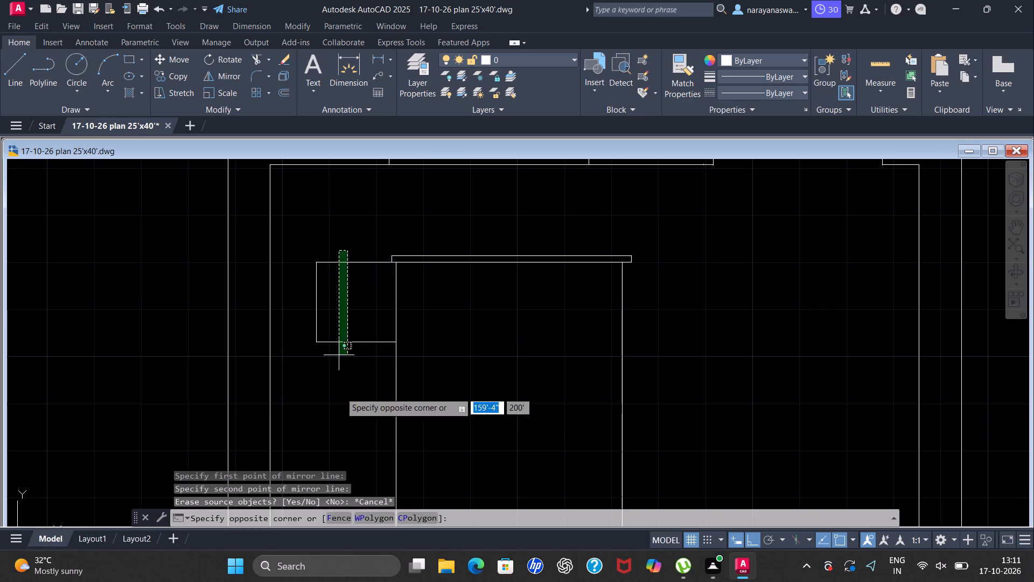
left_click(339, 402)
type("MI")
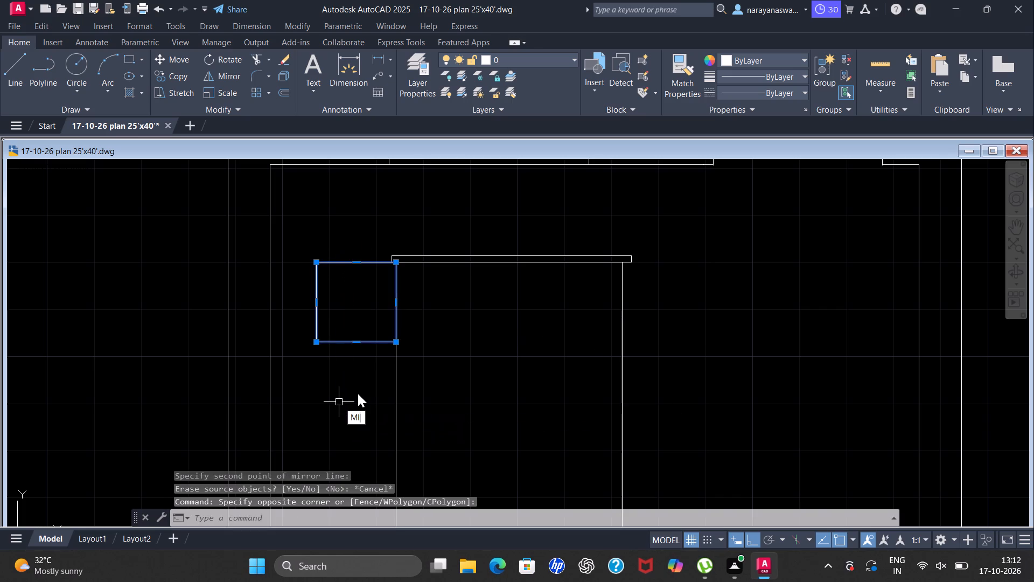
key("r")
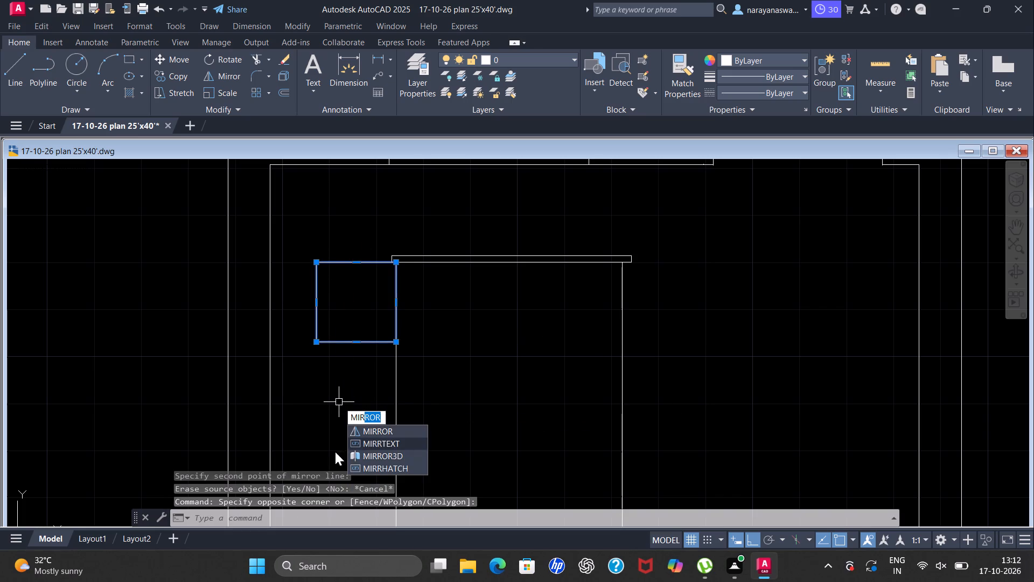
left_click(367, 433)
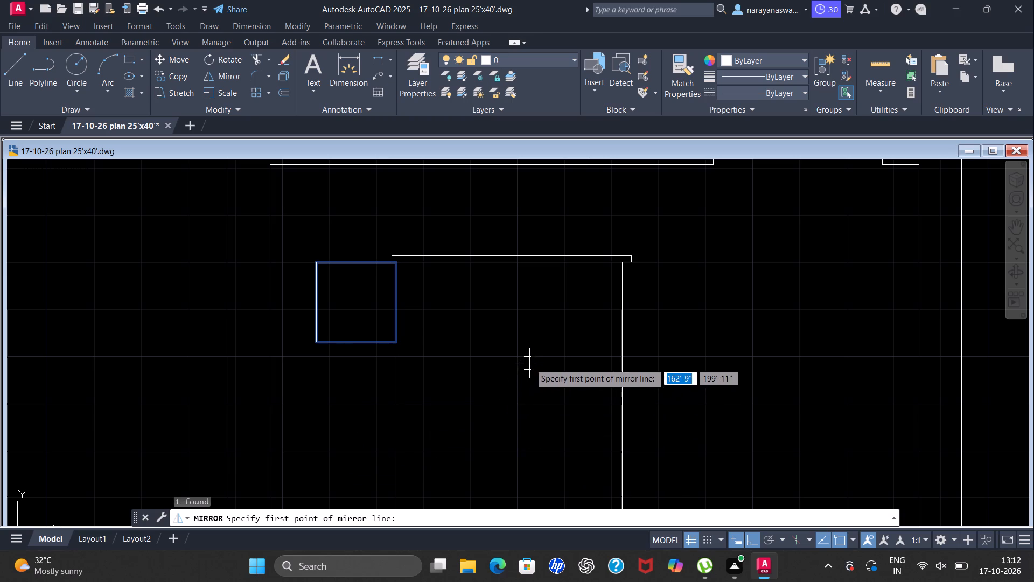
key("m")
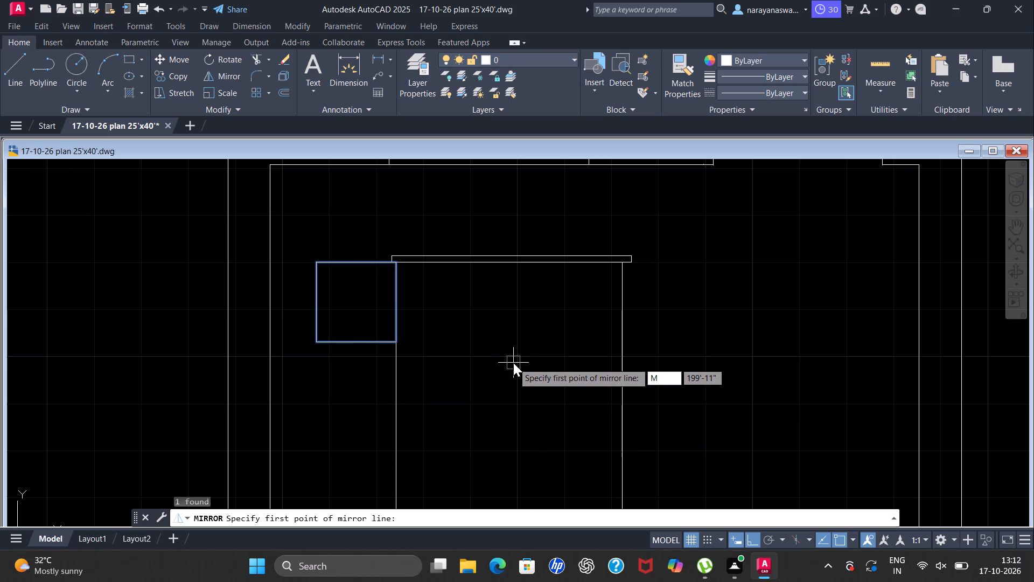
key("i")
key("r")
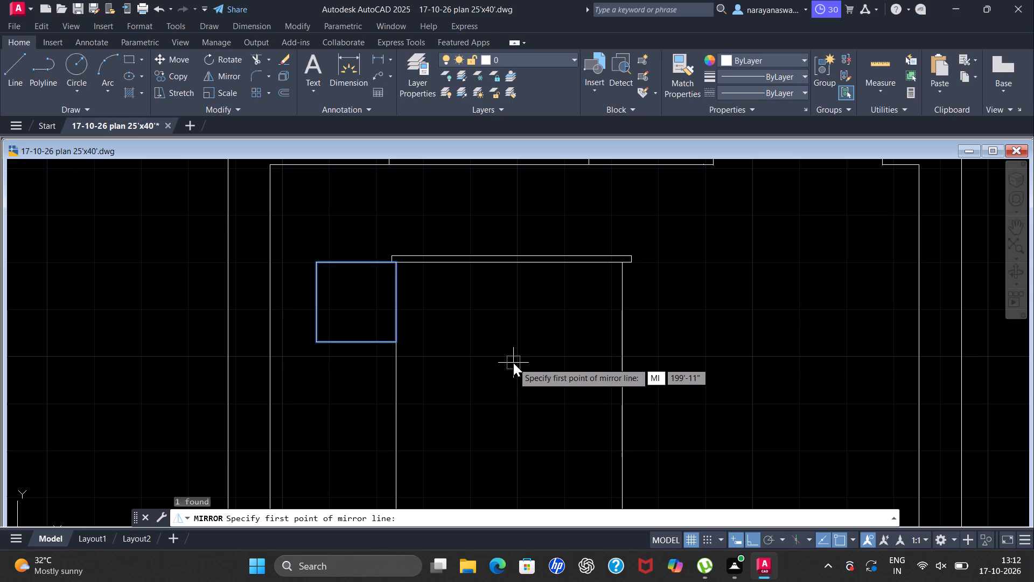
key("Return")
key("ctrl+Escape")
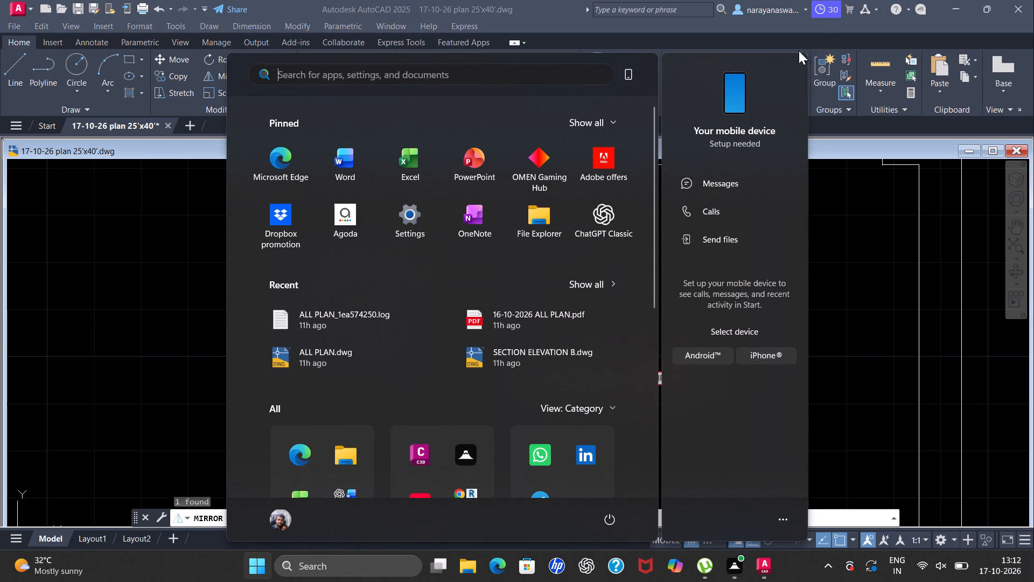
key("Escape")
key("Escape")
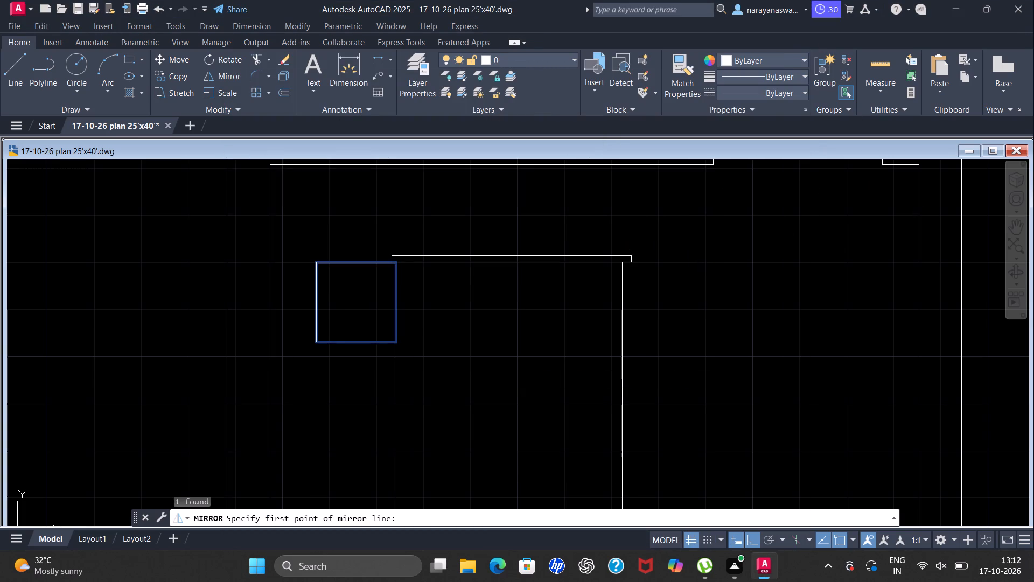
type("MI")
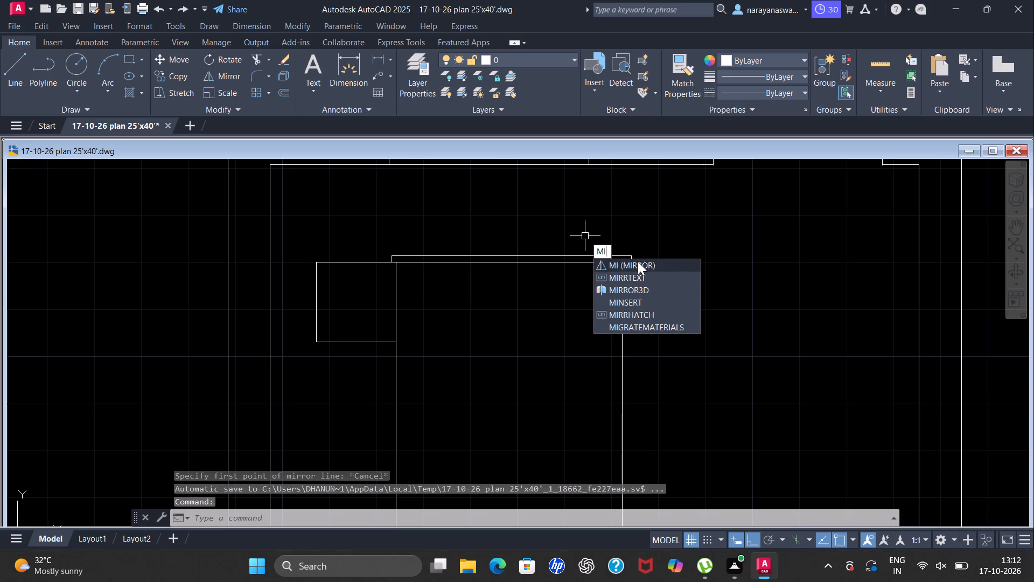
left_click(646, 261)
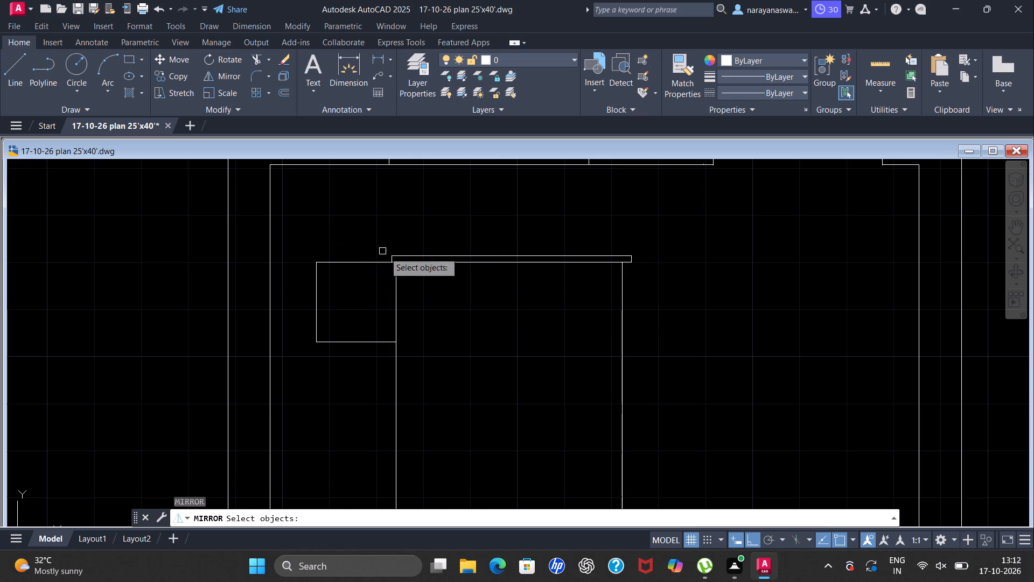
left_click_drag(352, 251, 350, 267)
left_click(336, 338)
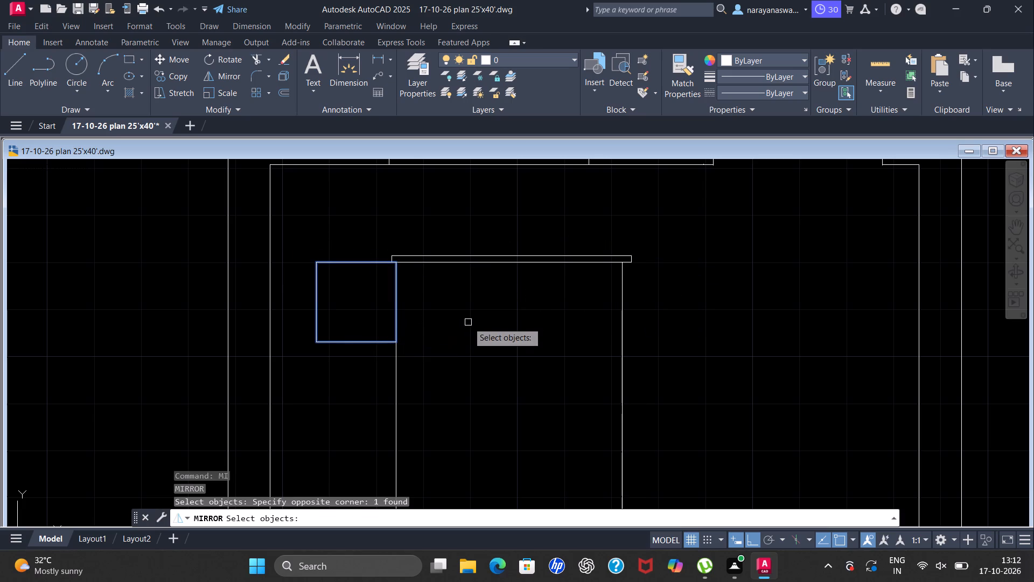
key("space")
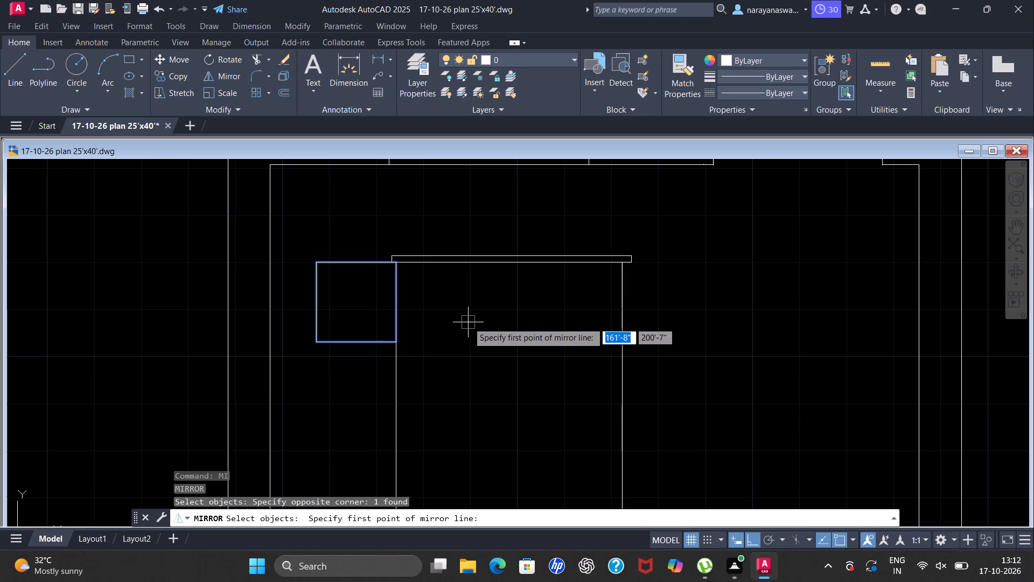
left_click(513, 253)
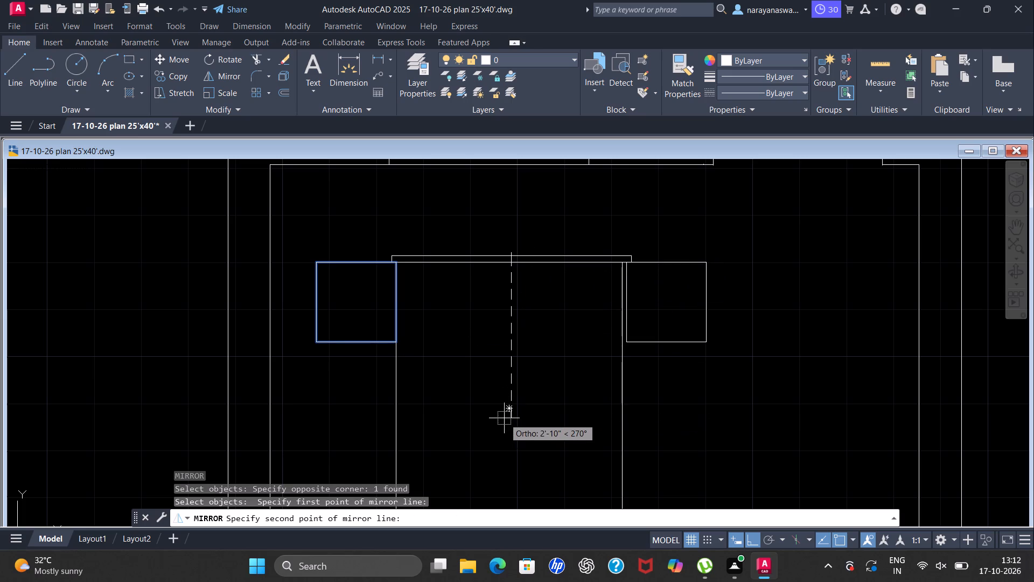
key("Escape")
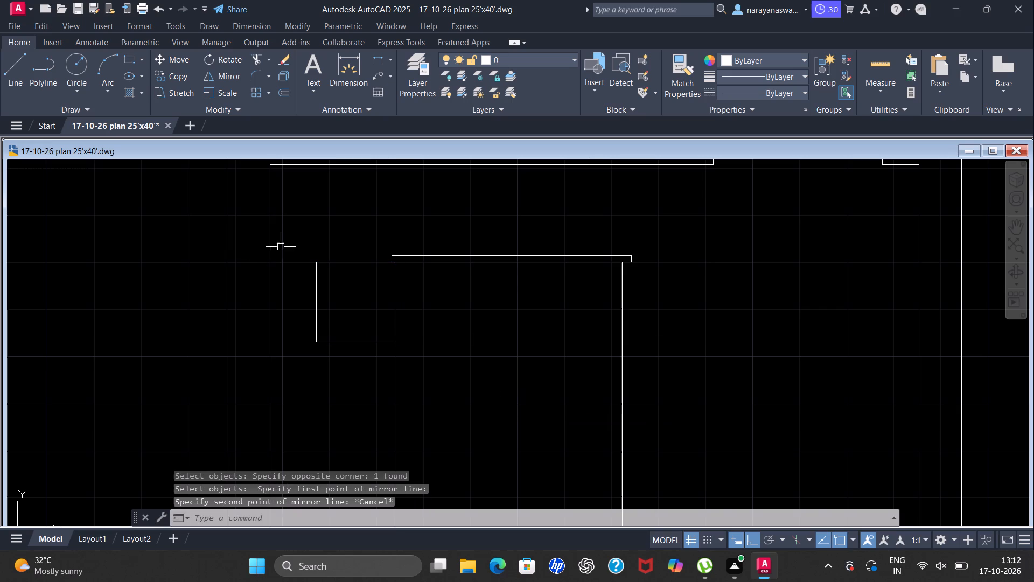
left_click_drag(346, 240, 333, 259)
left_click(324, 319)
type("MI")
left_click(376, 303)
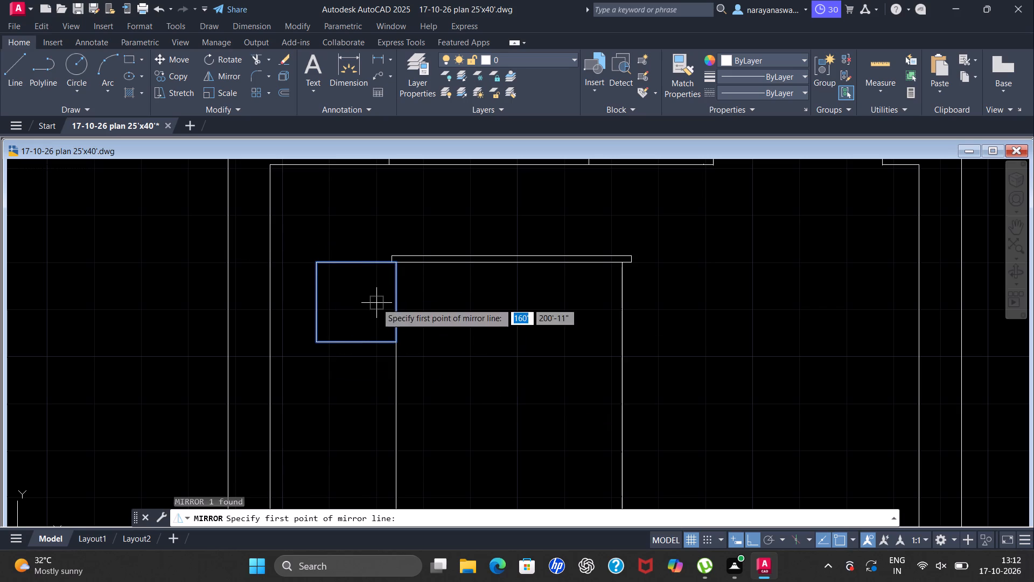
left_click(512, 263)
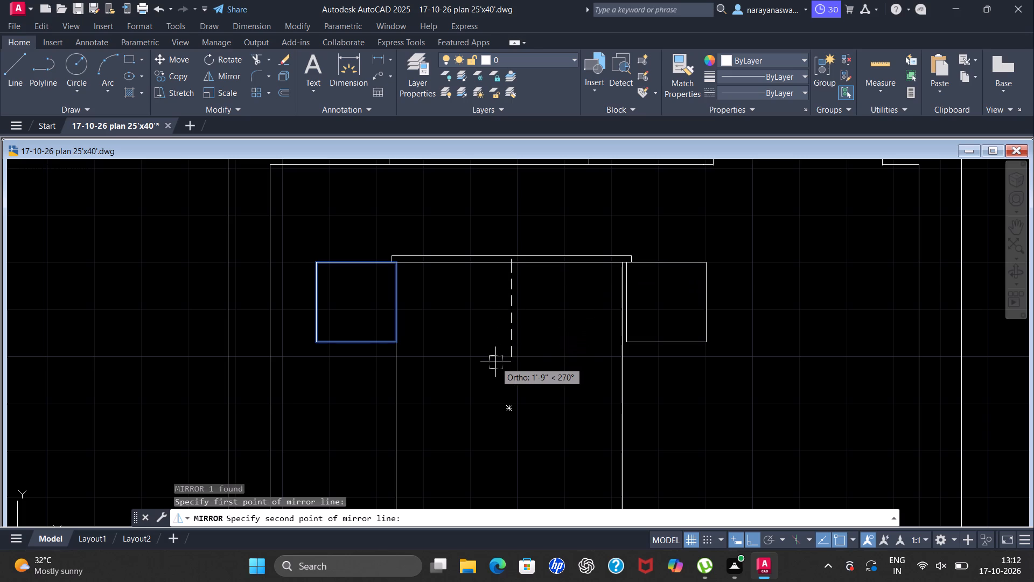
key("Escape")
Mirror the small square to the large rectangle's right side about the vertical centreline through the thin strip's midpoint, keeping the source square.
type("MI")
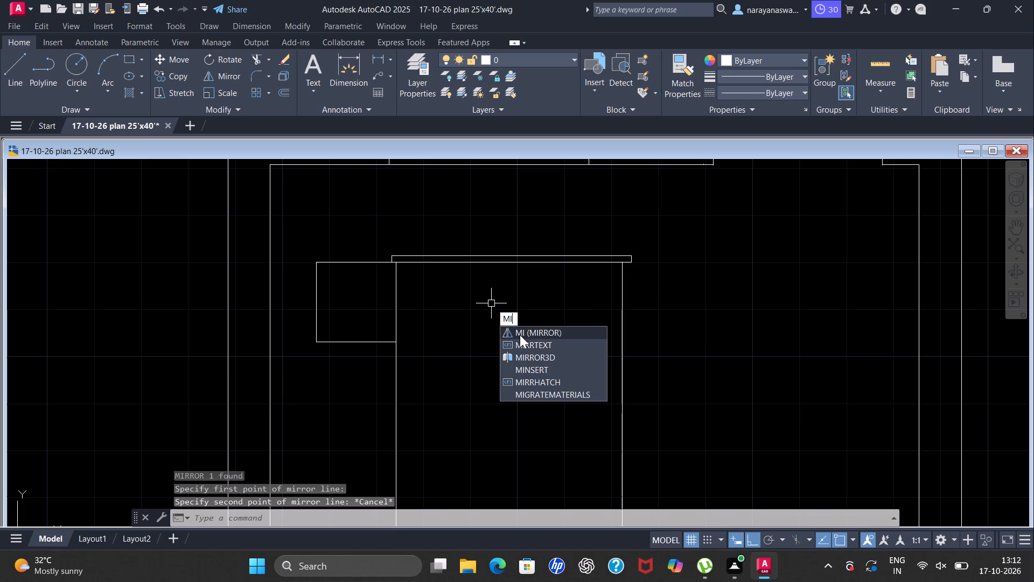
left_click(522, 333)
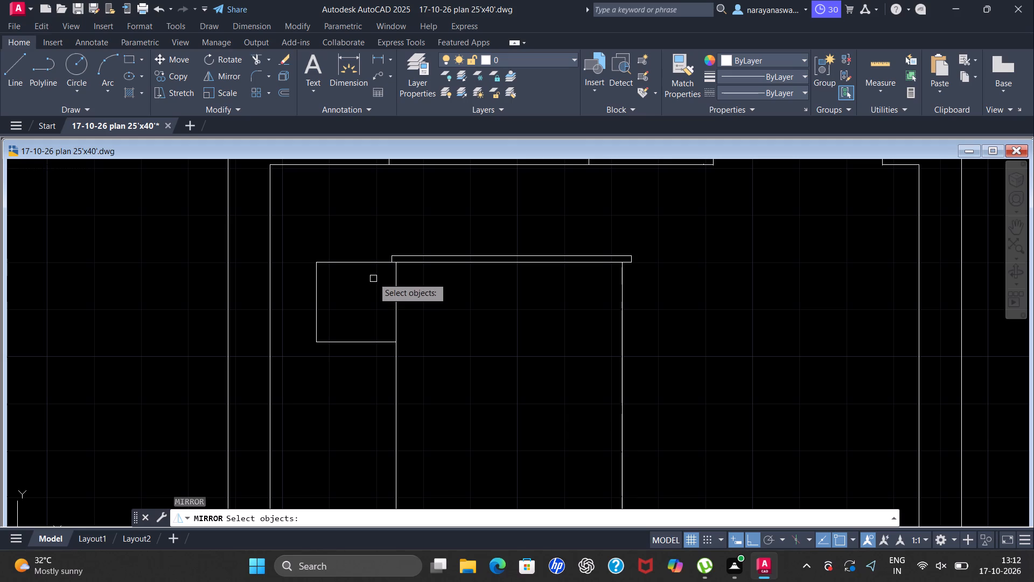
left_click(356, 262)
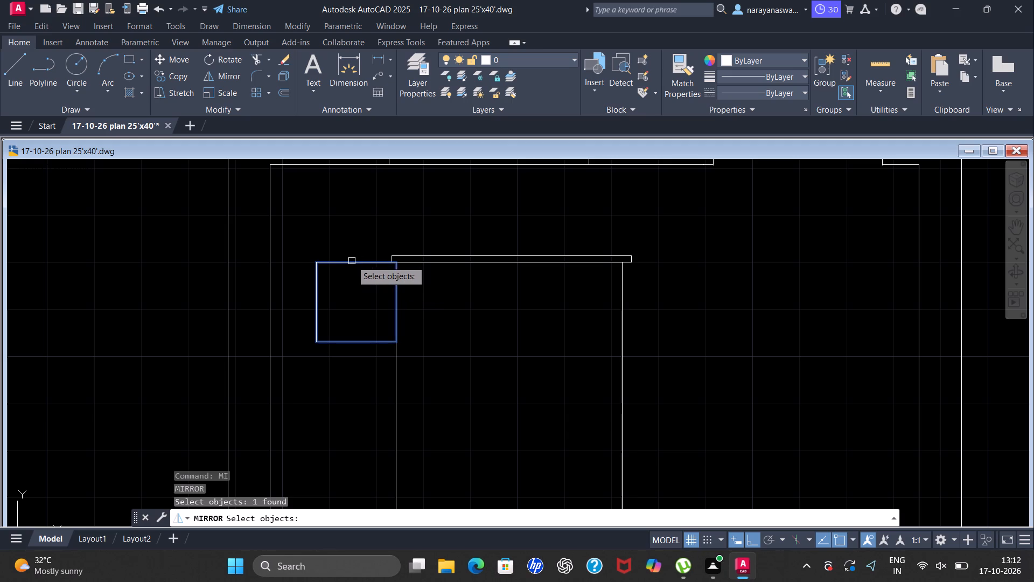
key("space")
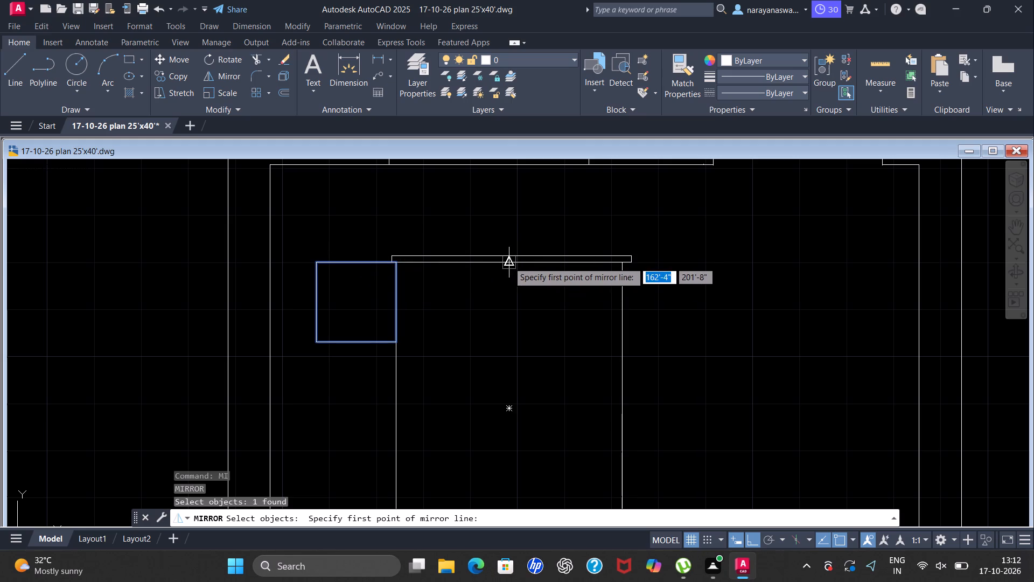
left_click(512, 256)
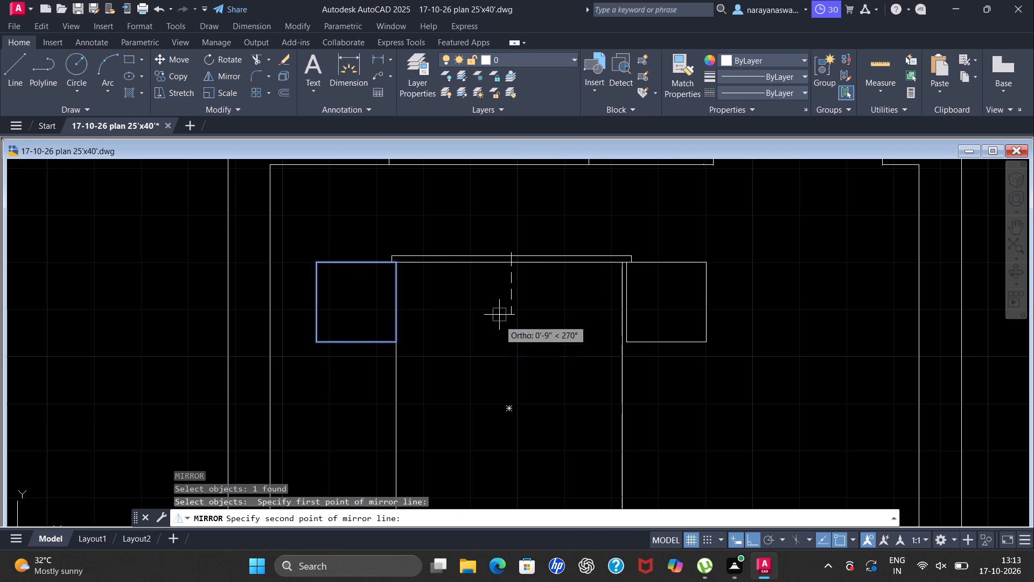
left_click(506, 422)
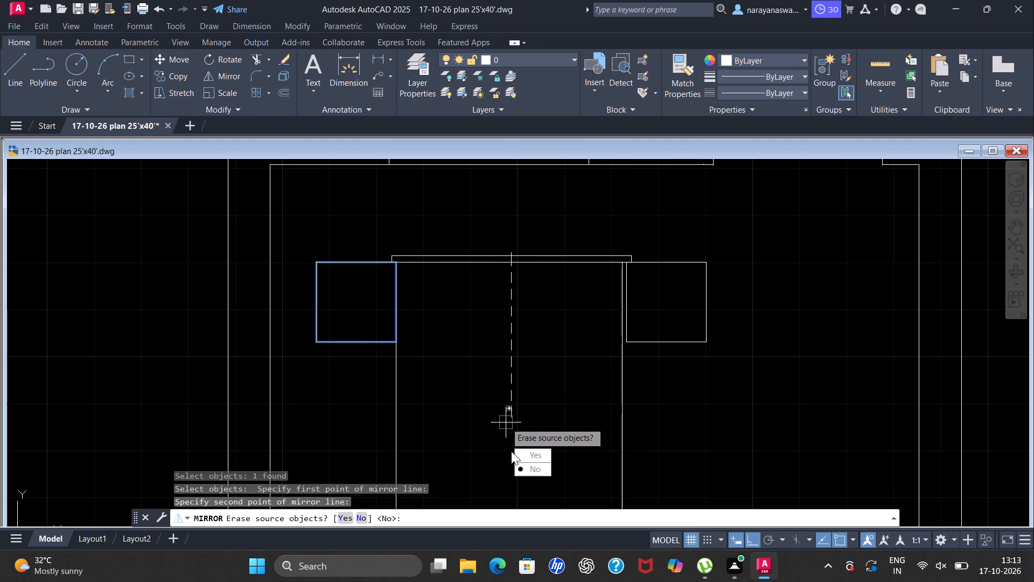
left_click(517, 357)
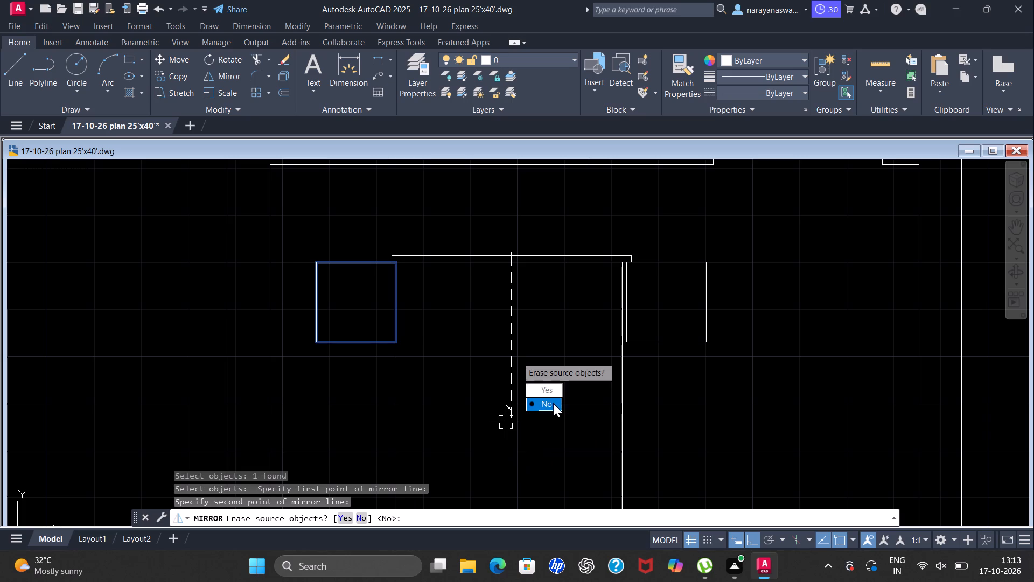
left_click_drag(553, 403, 517, 357)
Move the mirrored square about 1" left so that it sits against the large rectangle's right edge.
scroll(388, 267, "up", 2)
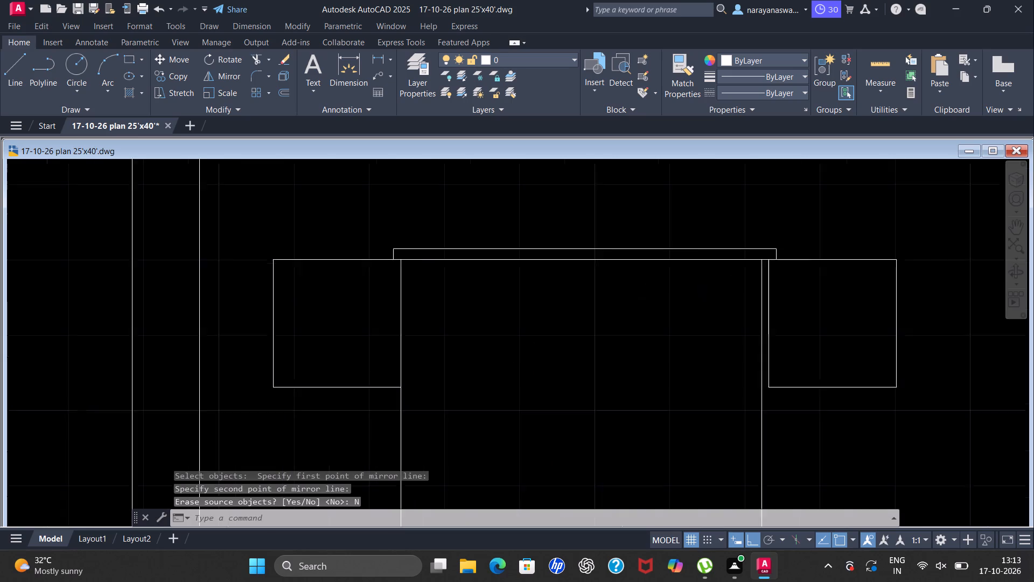
scroll(376, 269, "down", 3)
scroll(547, 293, "up", 2)
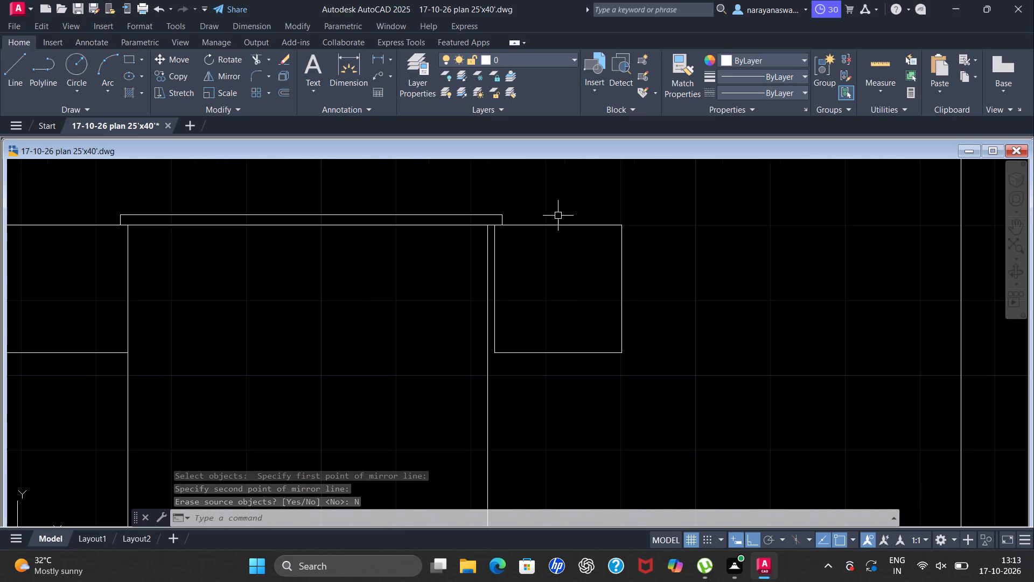
left_click(565, 226)
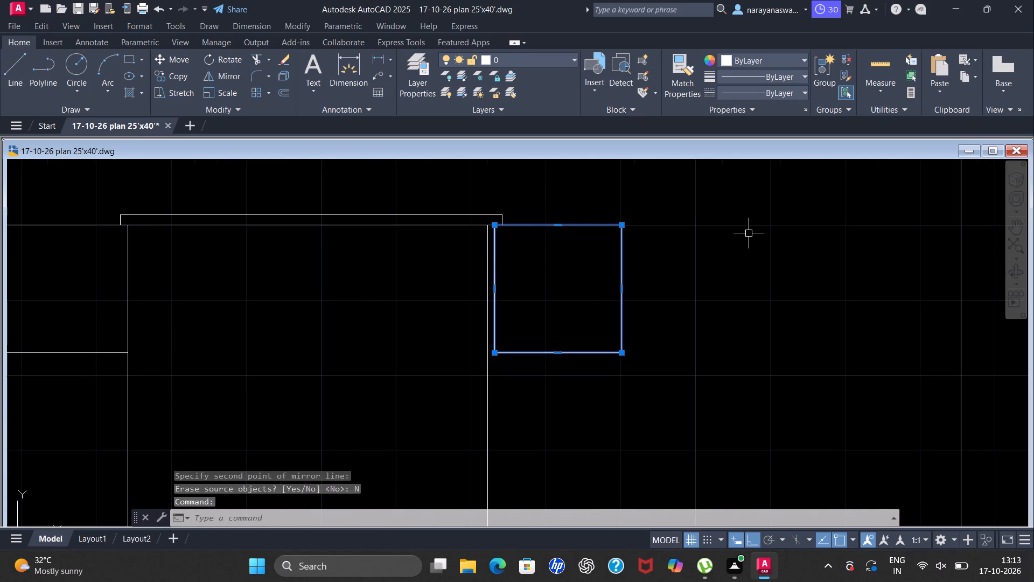
right_click(749, 233)
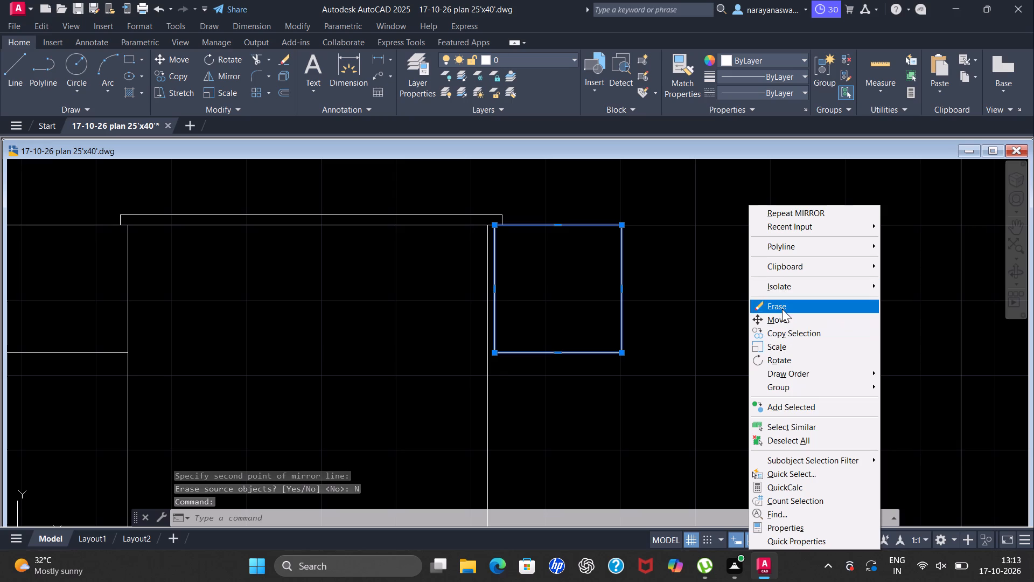
left_click(781, 321)
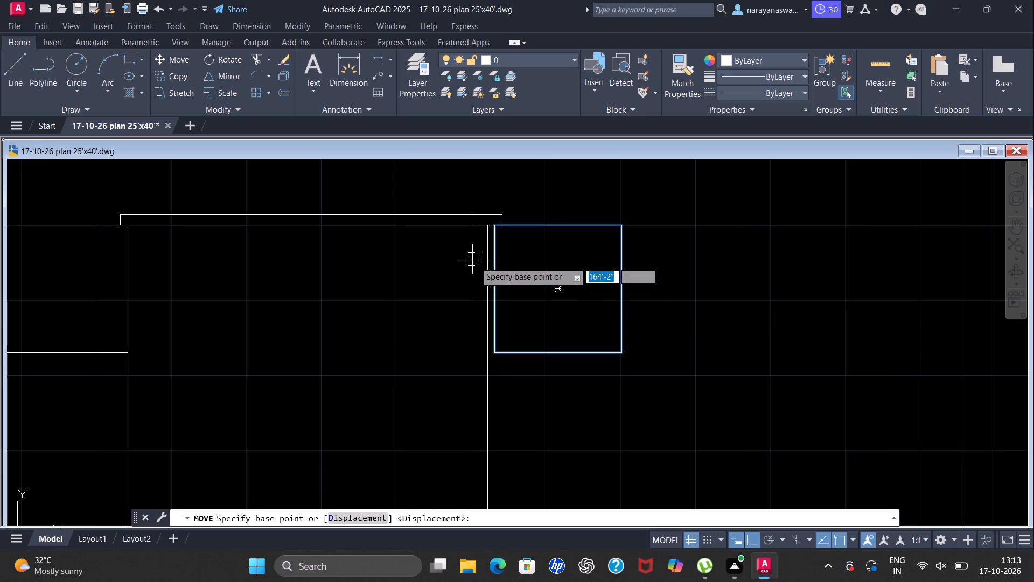
left_click(555, 287)
scroll(537, 315, "up", 2)
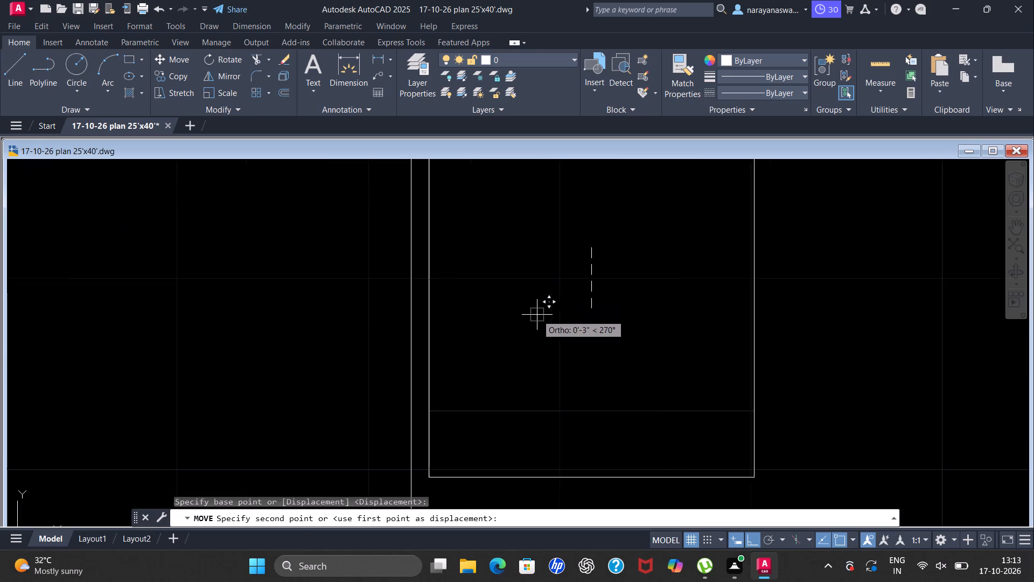
scroll(522, 309, "down", 3)
scroll(523, 303, "up", 2)
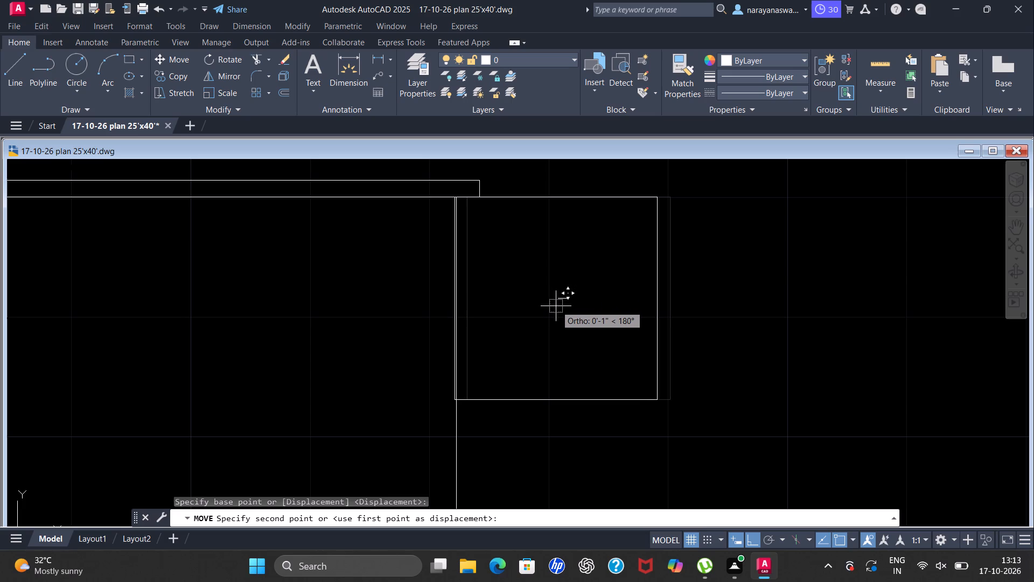
left_click(556, 310)
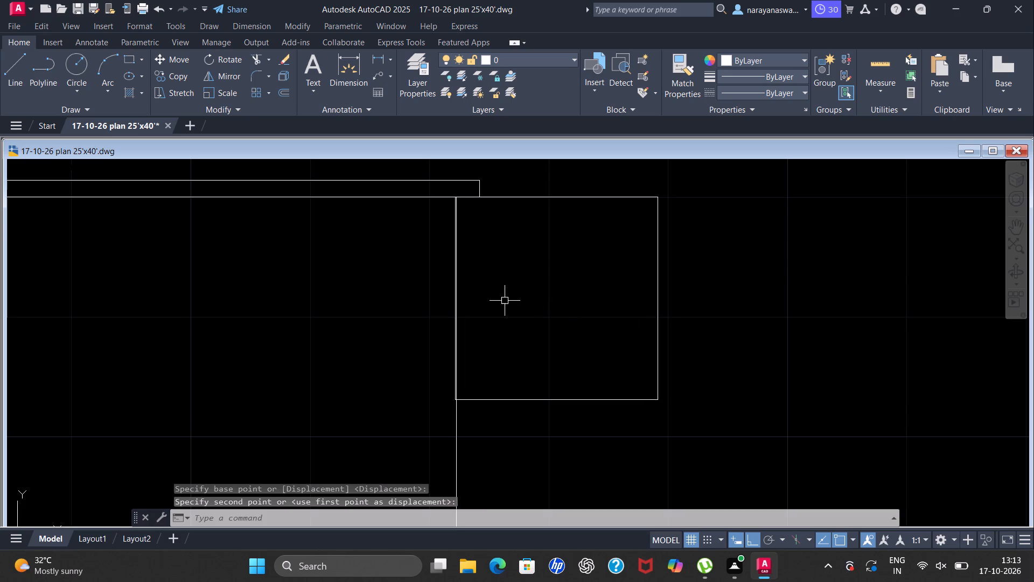
Stretch the right-hand small square's inner edge onto the large rectangle's right edge, closing the slight overlap between them.
scroll(470, 324, "up", 3)
scroll(478, 353, "down", 4)
scroll(422, 198, "up", 1)
scroll(489, 350, "down", 3)
scroll(488, 420, "up", 3)
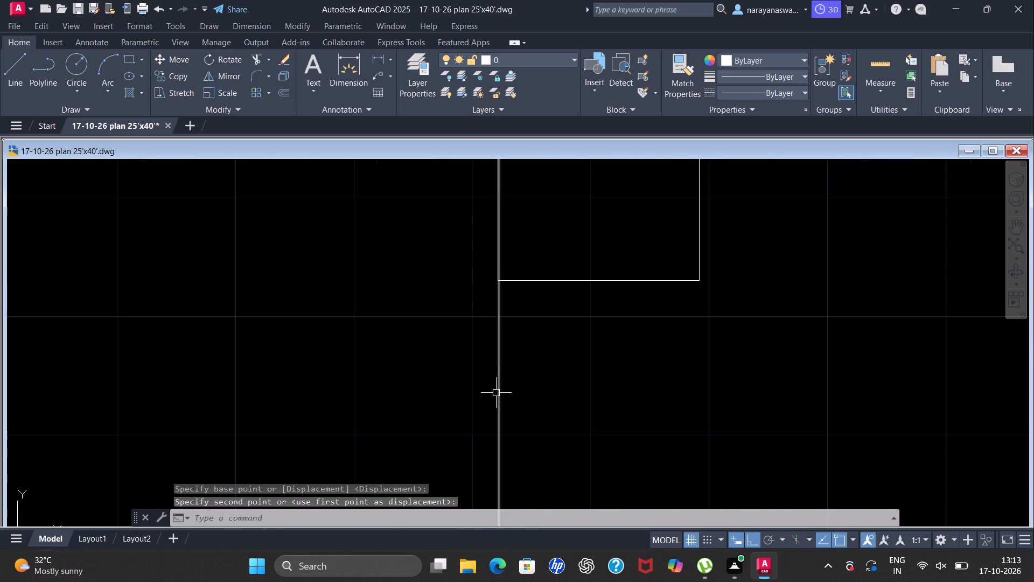
scroll(523, 213, "up", 1)
scroll(501, 262, "down", 3)
scroll(495, 220, "up", 5)
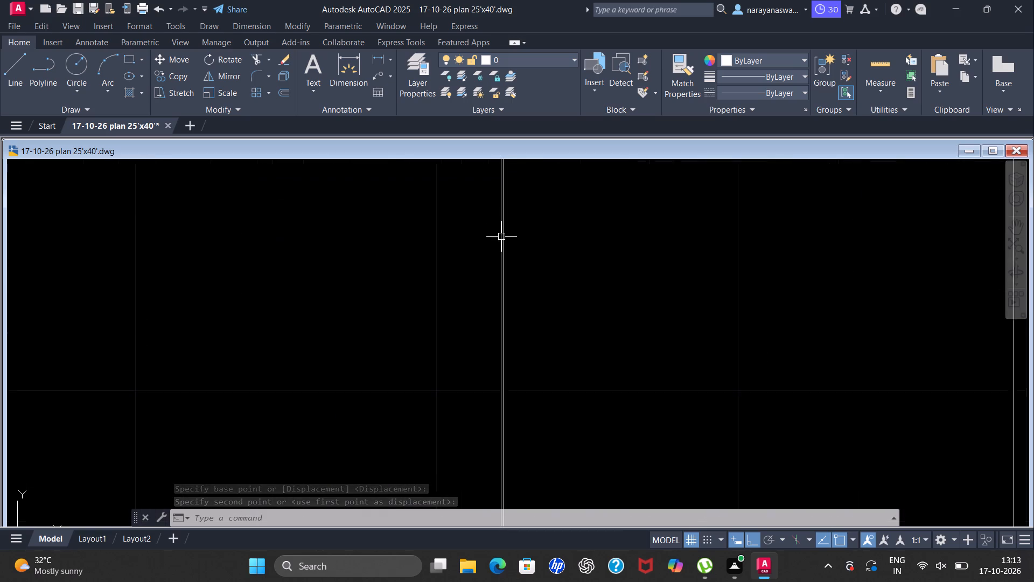
scroll(501, 237, "up", 1)
left_click(498, 258)
scroll(492, 299, "down", 3)
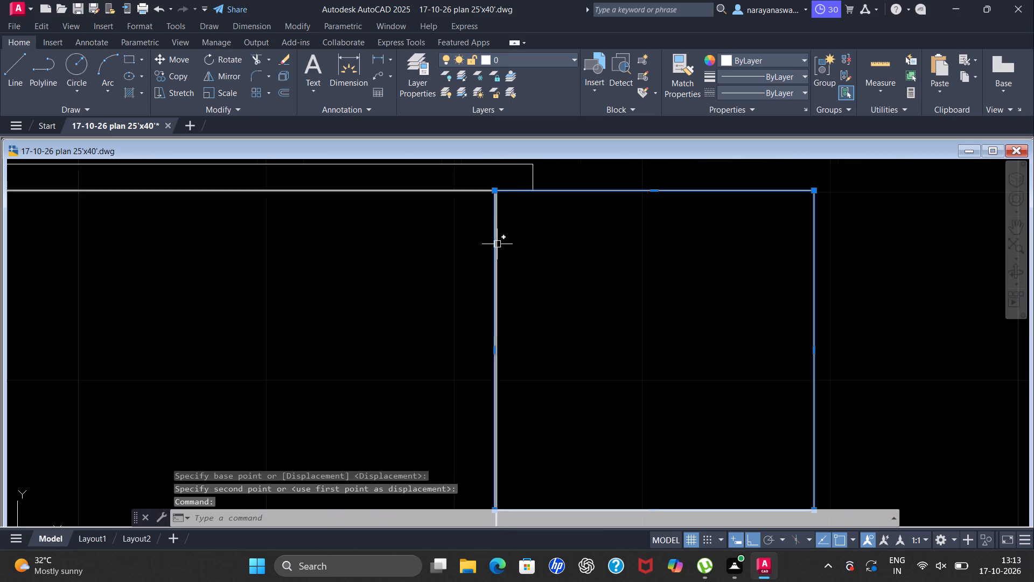
scroll(491, 174, "up", 2)
scroll(505, 228, "up", 3)
scroll(504, 228, "down", 6)
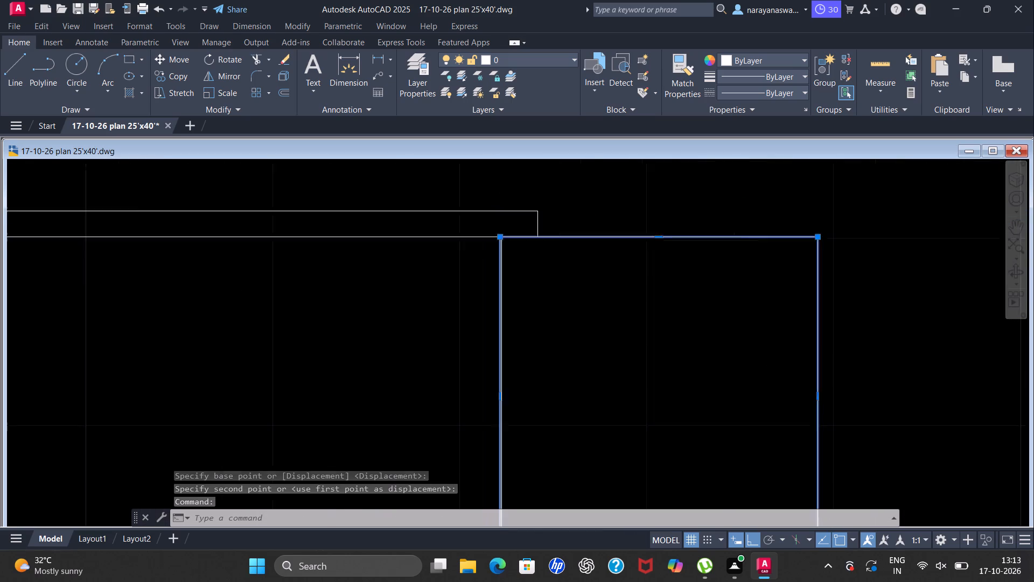
scroll(493, 278, "down", 1)
scroll(486, 393, "up", 3)
scroll(600, 259, "up", 2)
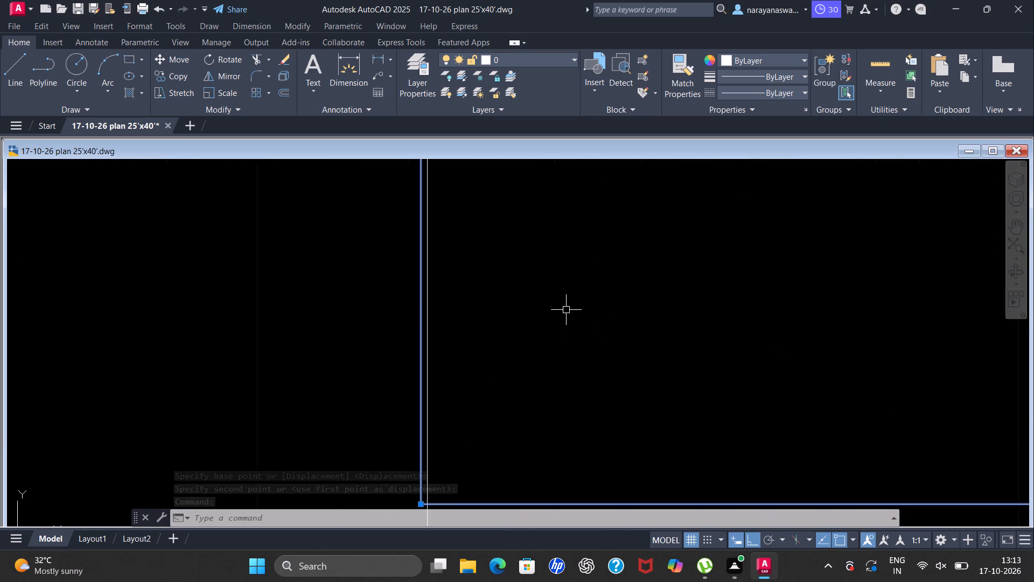
scroll(561, 318, "down", 3)
scroll(537, 196, "up", 4)
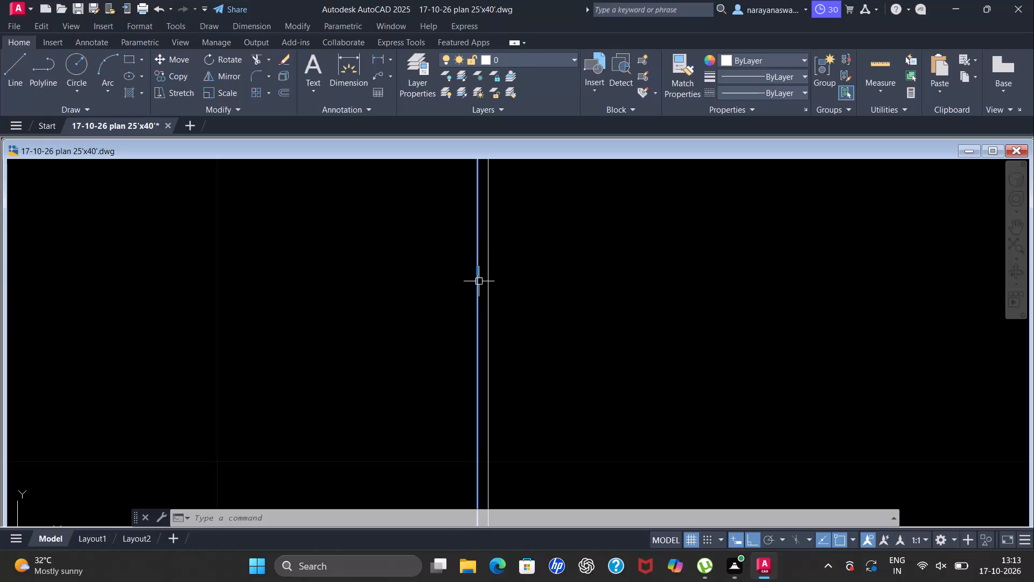
left_click(478, 272)
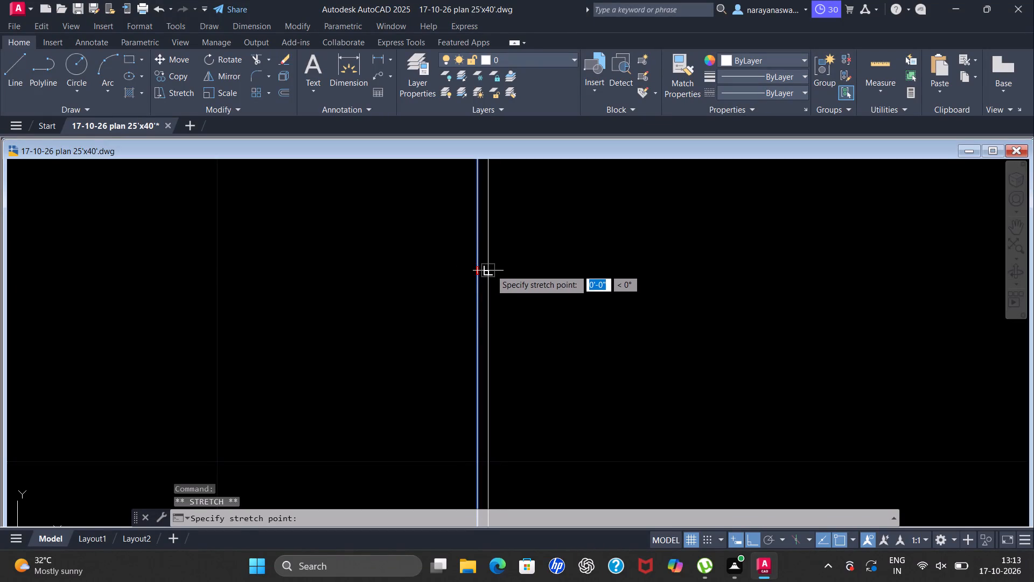
left_click(492, 267)
scroll(536, 290, "down", 3)
key("Escape")
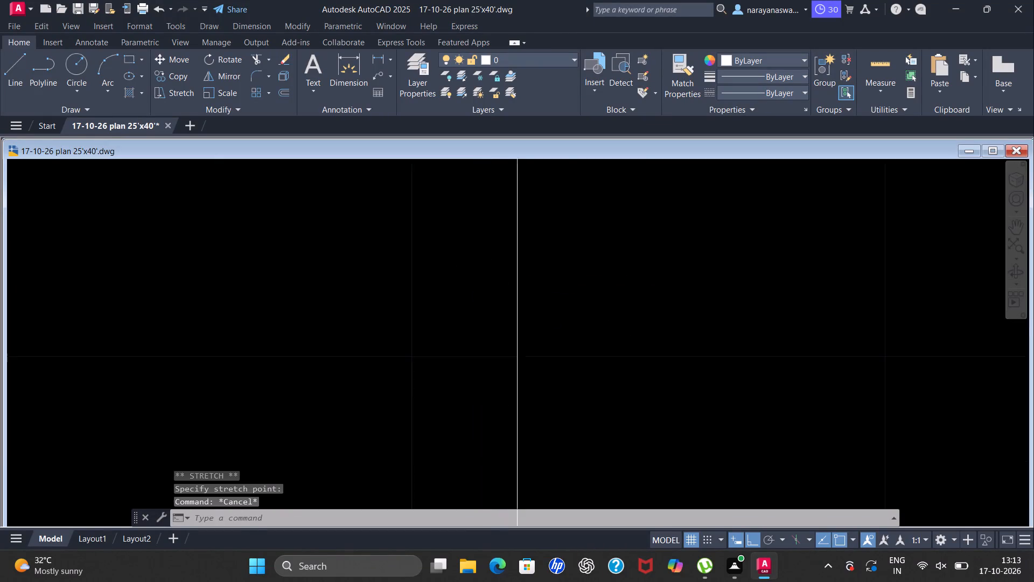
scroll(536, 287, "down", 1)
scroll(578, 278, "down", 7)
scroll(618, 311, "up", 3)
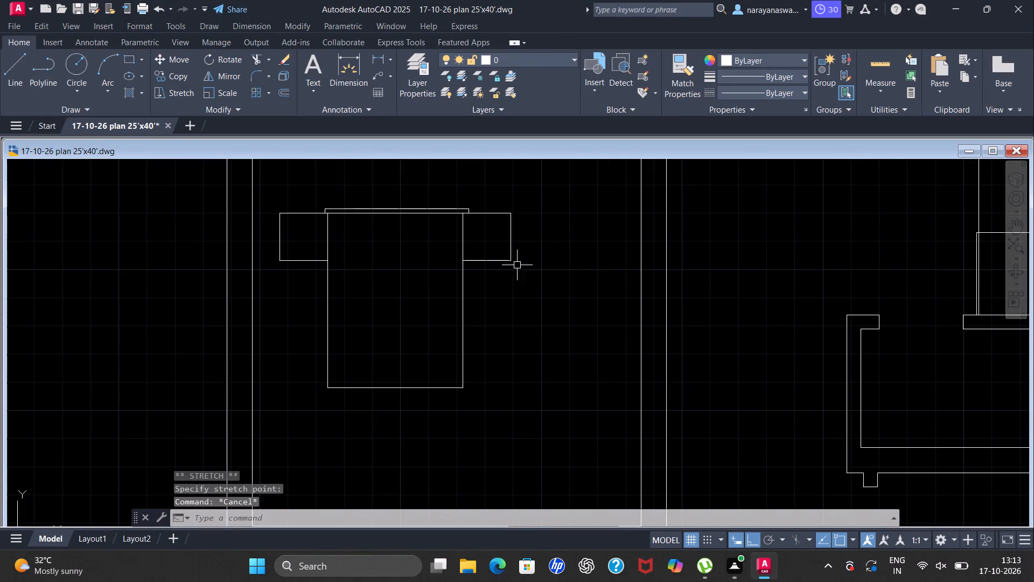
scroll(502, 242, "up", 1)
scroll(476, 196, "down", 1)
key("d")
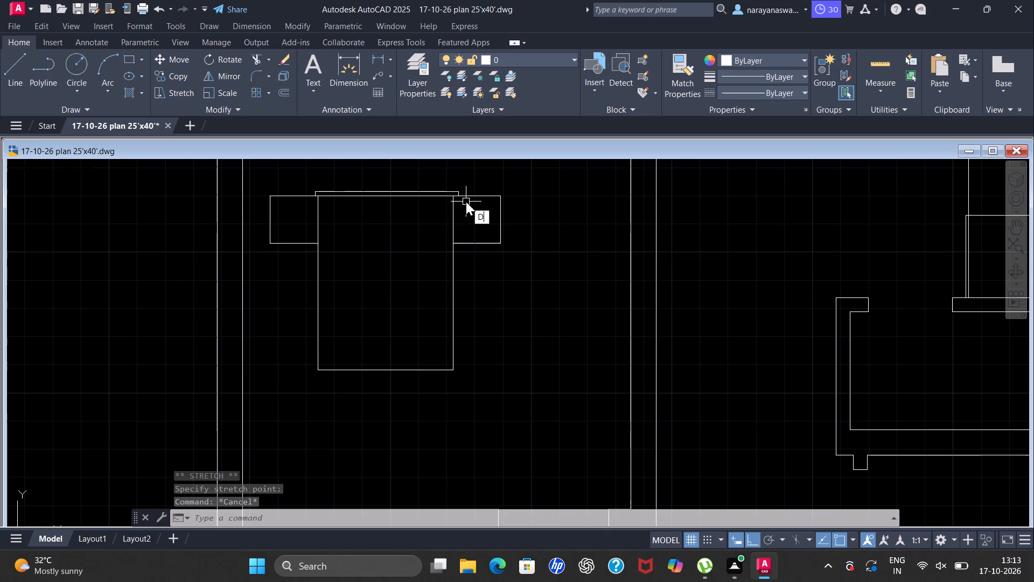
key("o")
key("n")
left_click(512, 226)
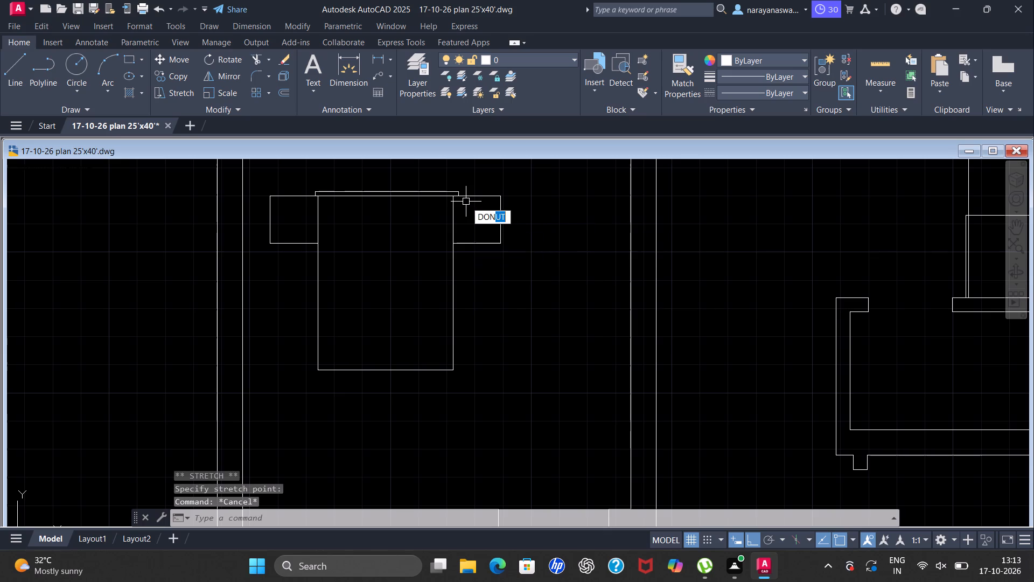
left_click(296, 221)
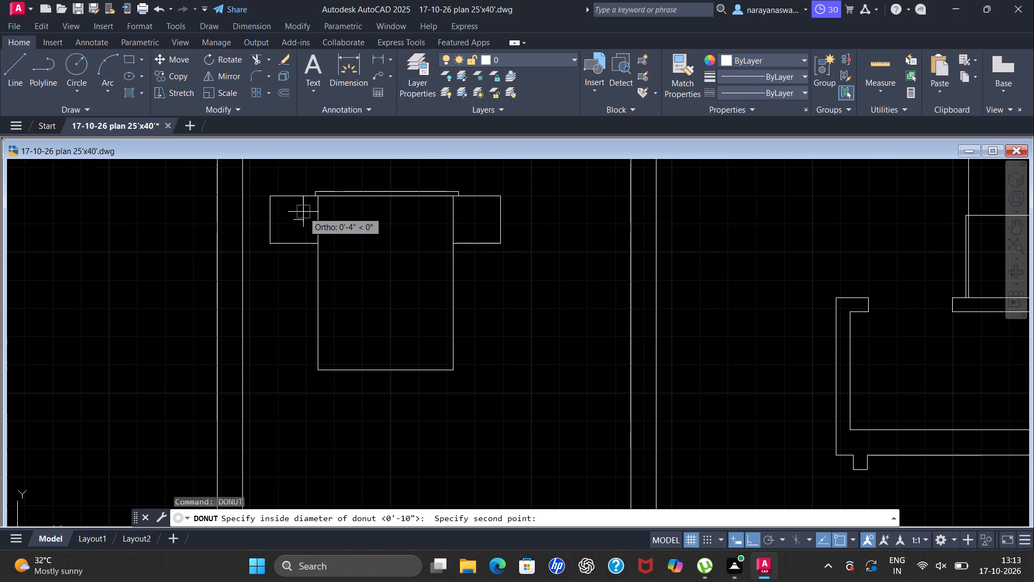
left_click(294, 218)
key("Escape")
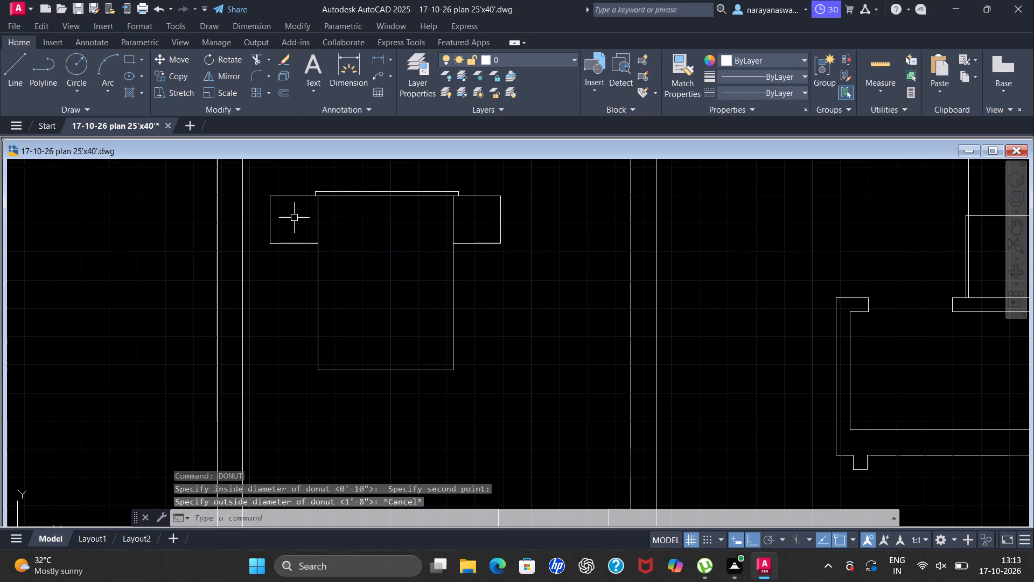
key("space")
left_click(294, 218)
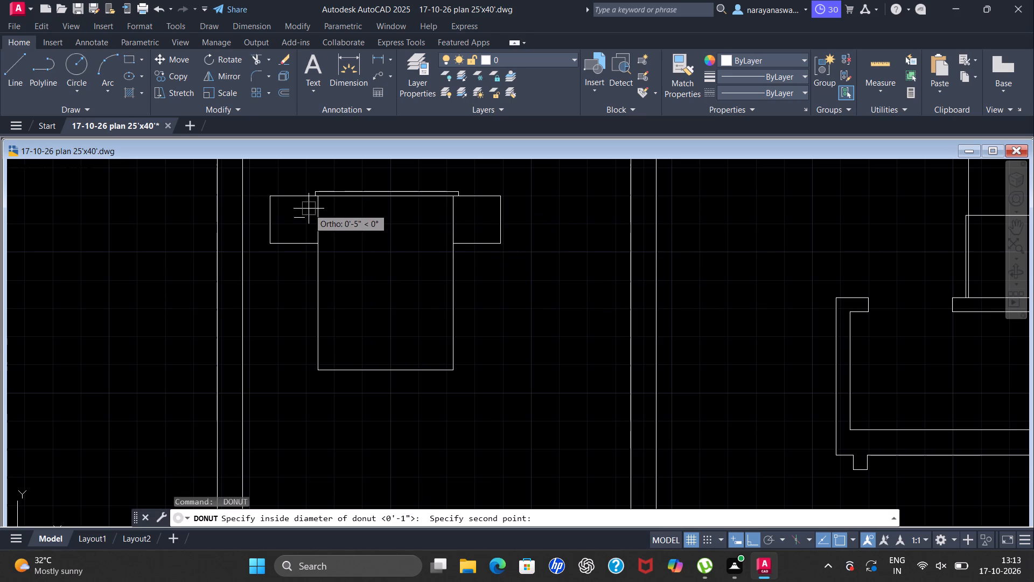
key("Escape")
Draw a donut with inside diameter 4 and outside diameter 2 at the geometric centre of the left small square.
key("space")
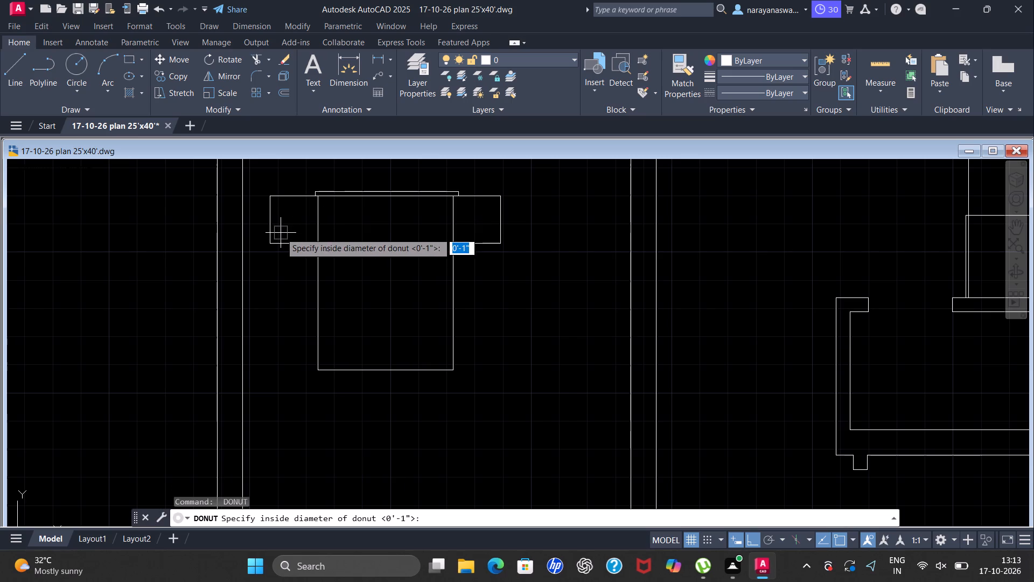
scroll(289, 222, "down", 2)
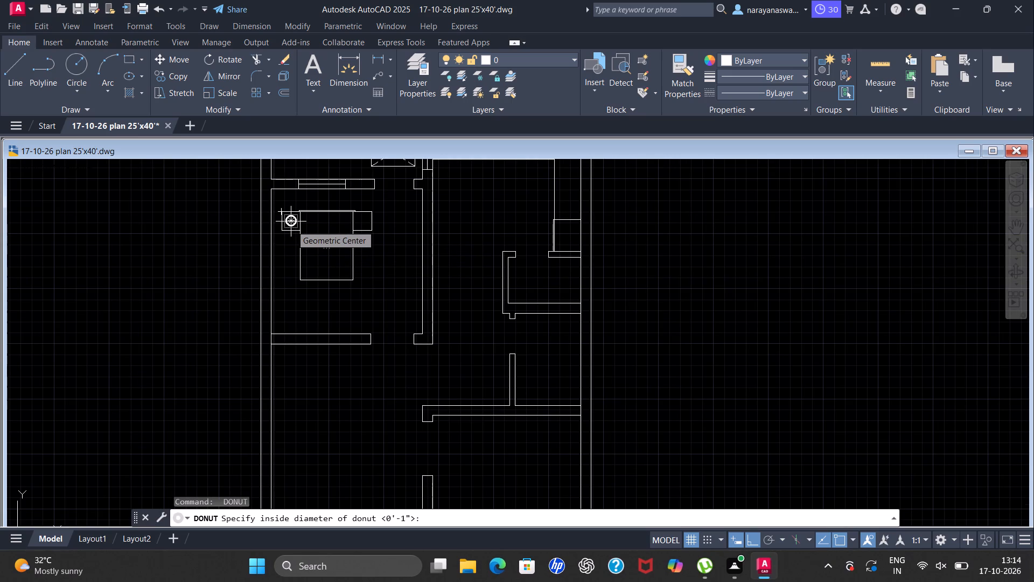
key("4")
key("Return")
key("2")
key("Return")
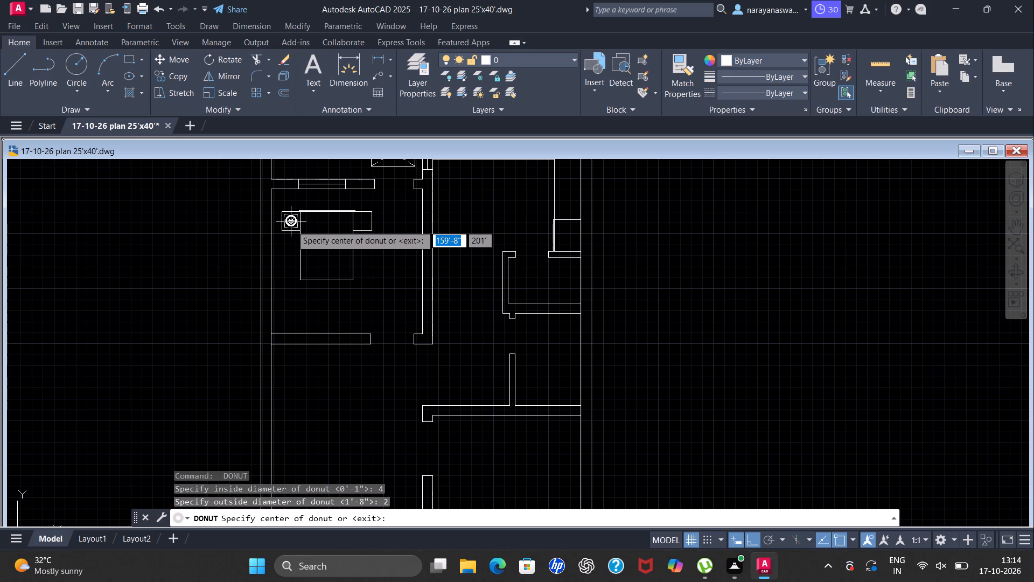
left_click(291, 225)
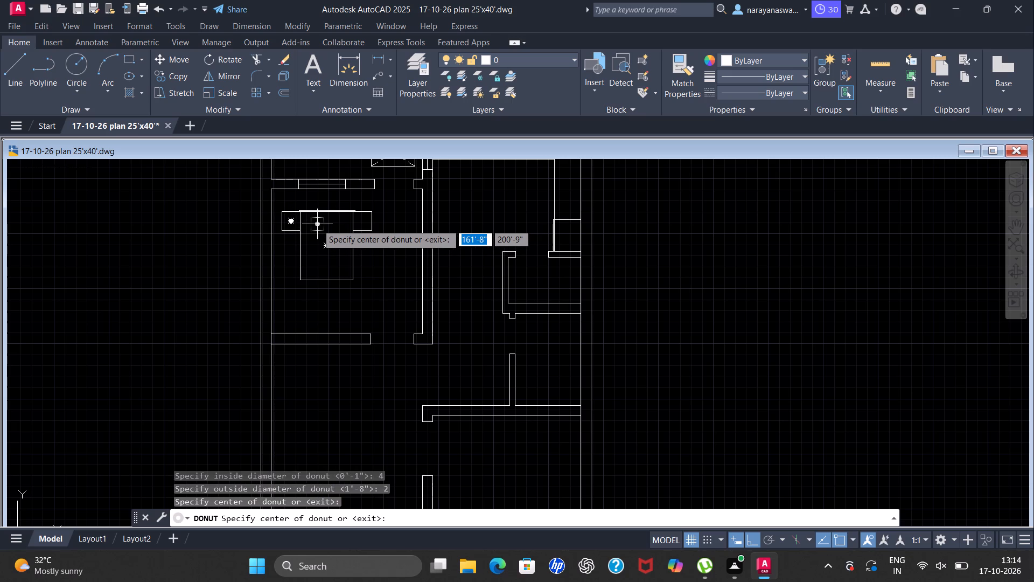
key("Escape")
Scale the donut up about its centre until it nearly fills the left small square.
scroll(266, 223, "up", 2)
scroll(352, 210, "up", 3)
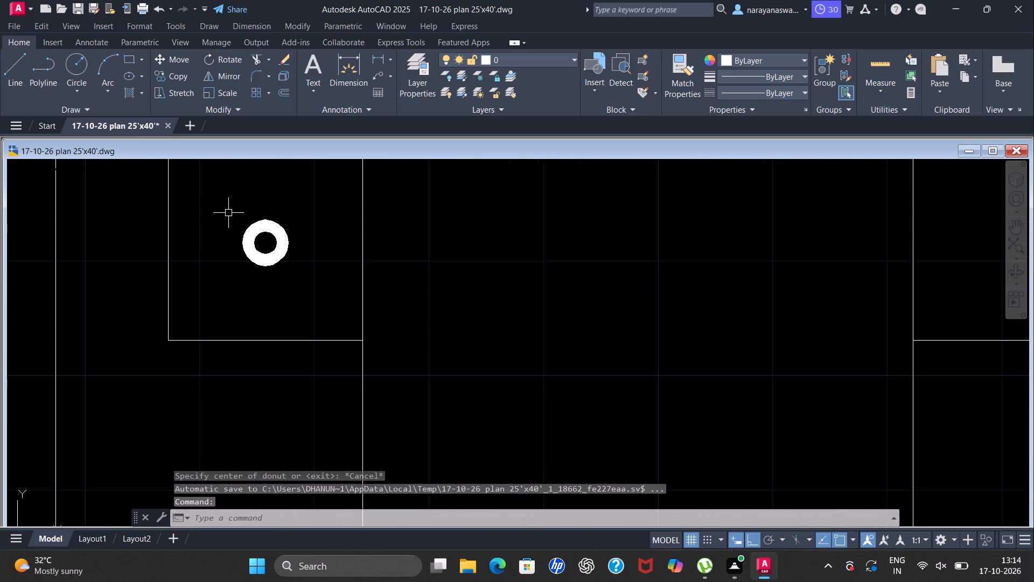
scroll(228, 213, "up", 2)
left_click_drag(408, 218, 363, 239)
left_click(213, 347)
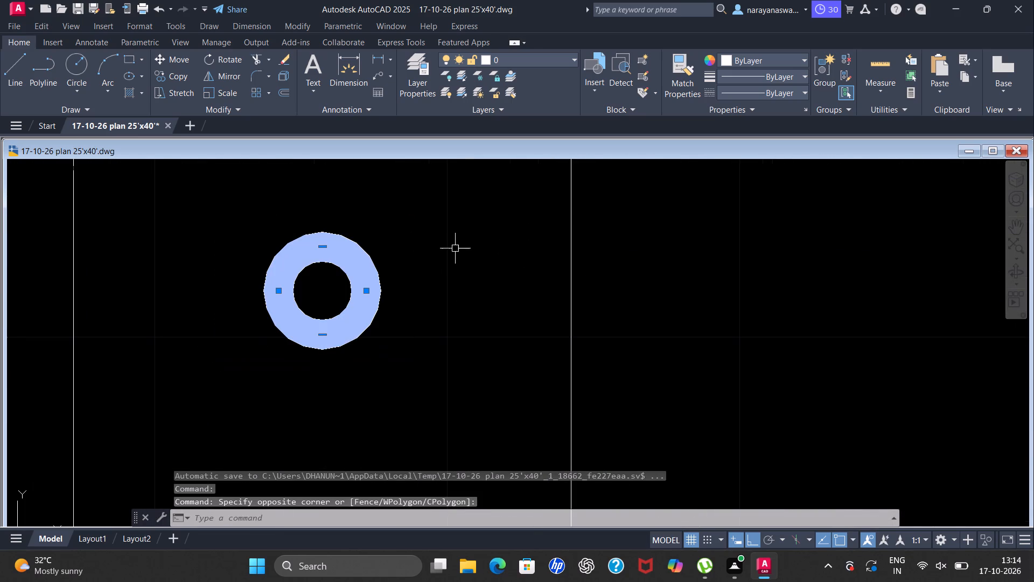
right_click(414, 235)
left_click(462, 346)
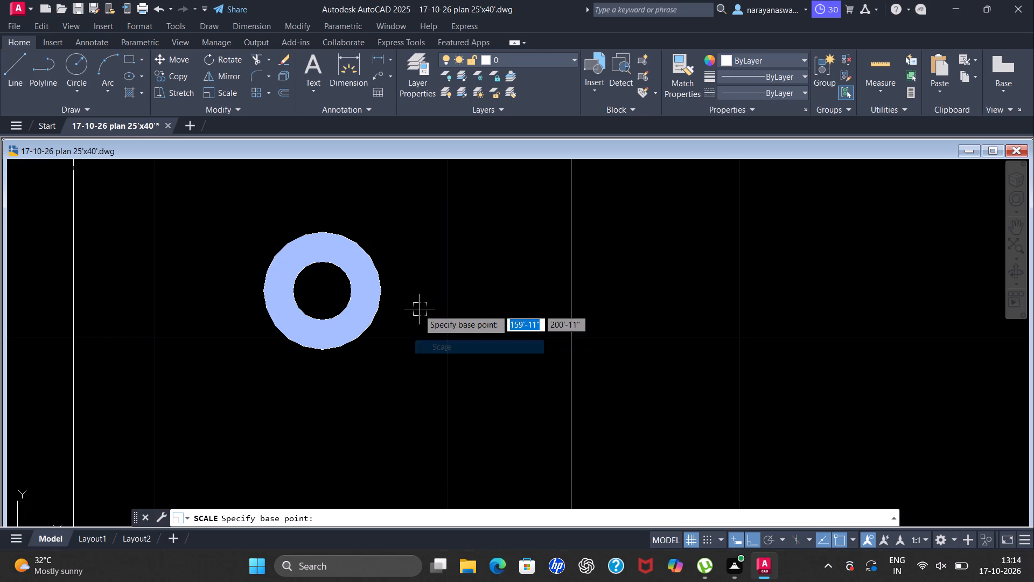
left_click(322, 292)
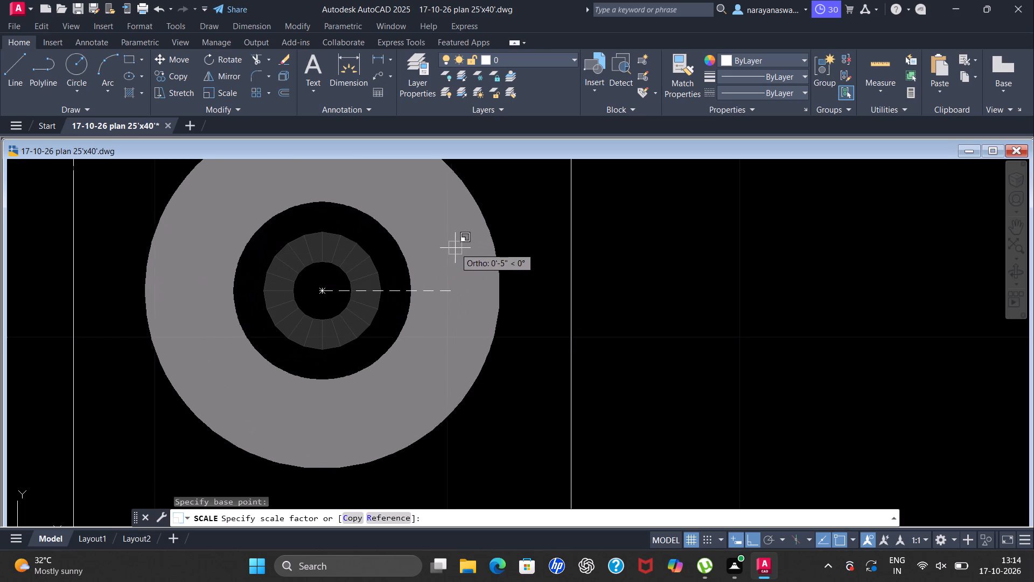
left_click_drag(471, 253, 466, 255)
scroll(345, 295, "down", 4)
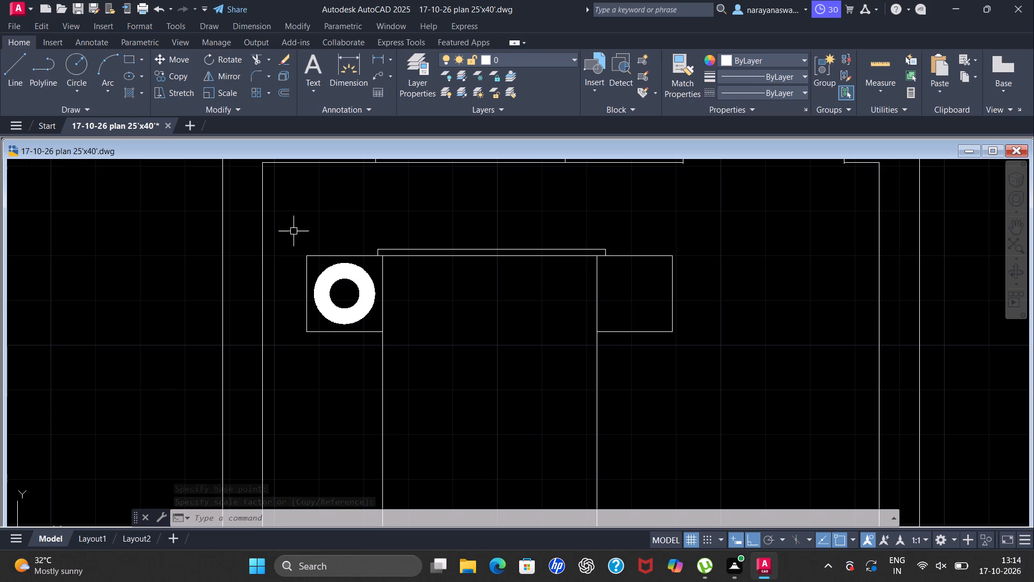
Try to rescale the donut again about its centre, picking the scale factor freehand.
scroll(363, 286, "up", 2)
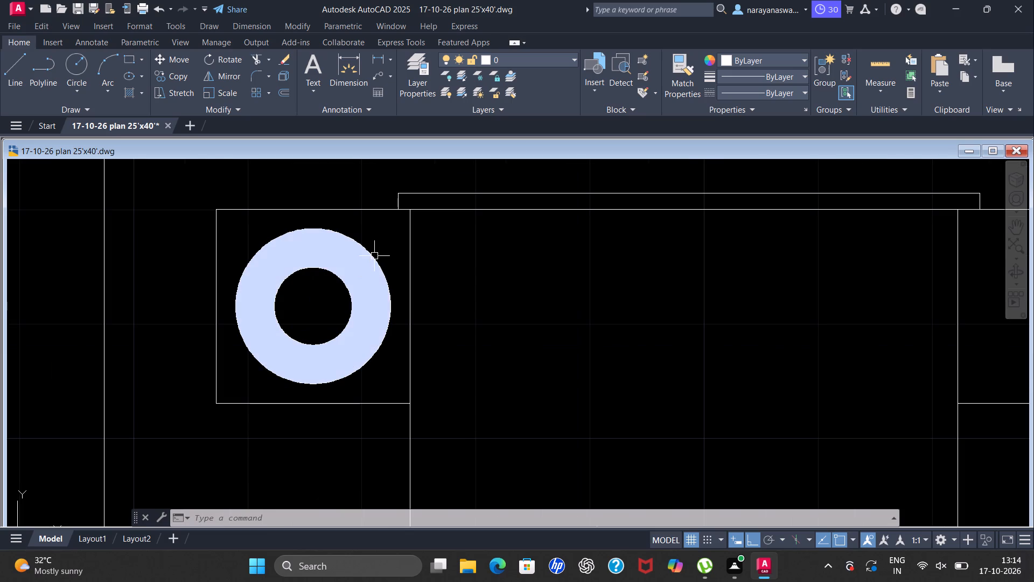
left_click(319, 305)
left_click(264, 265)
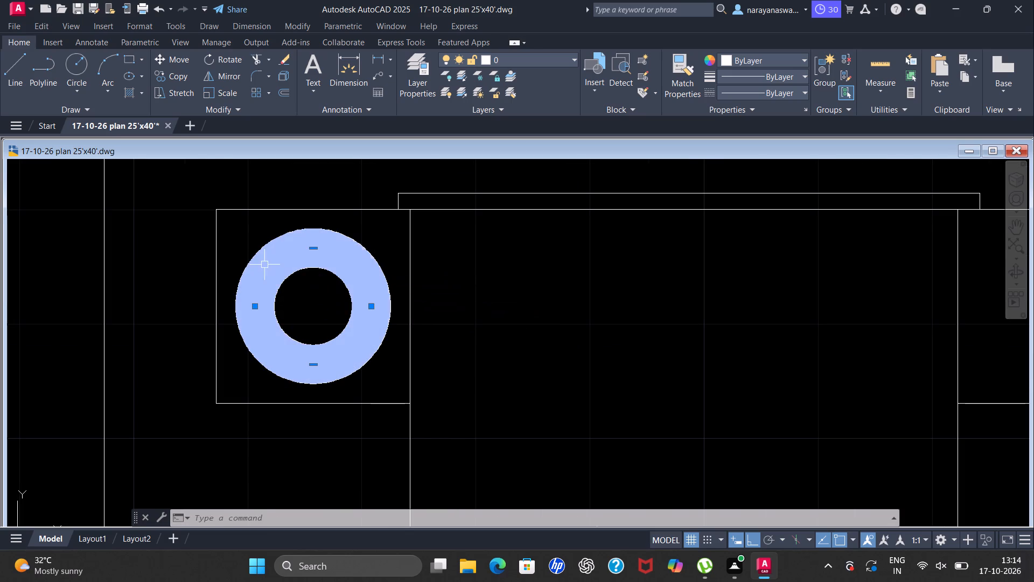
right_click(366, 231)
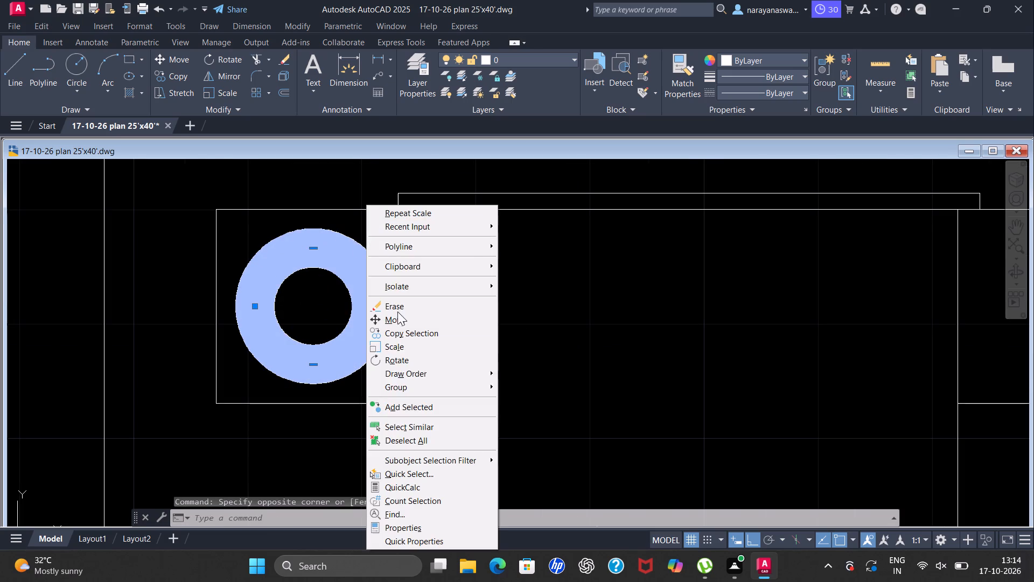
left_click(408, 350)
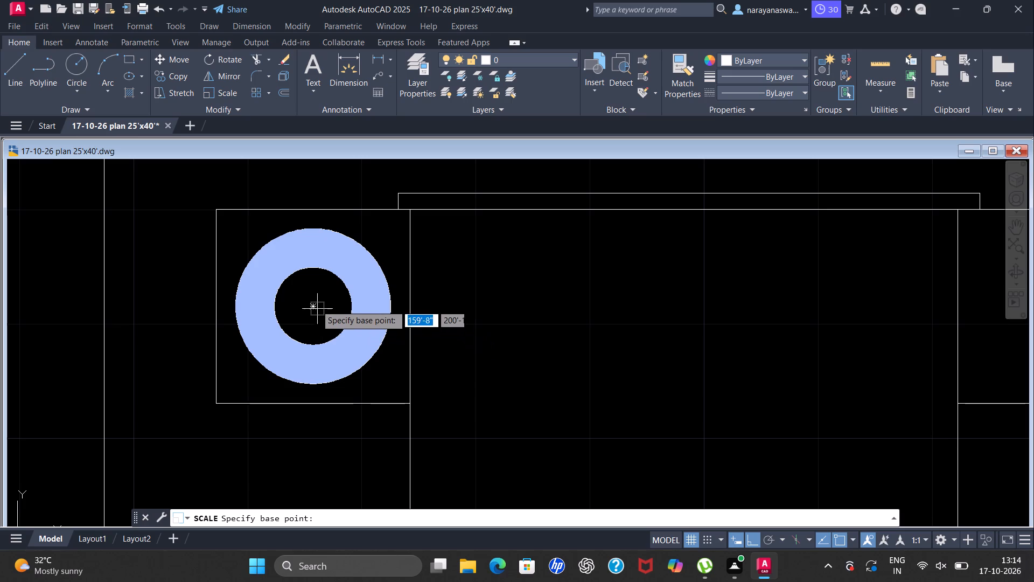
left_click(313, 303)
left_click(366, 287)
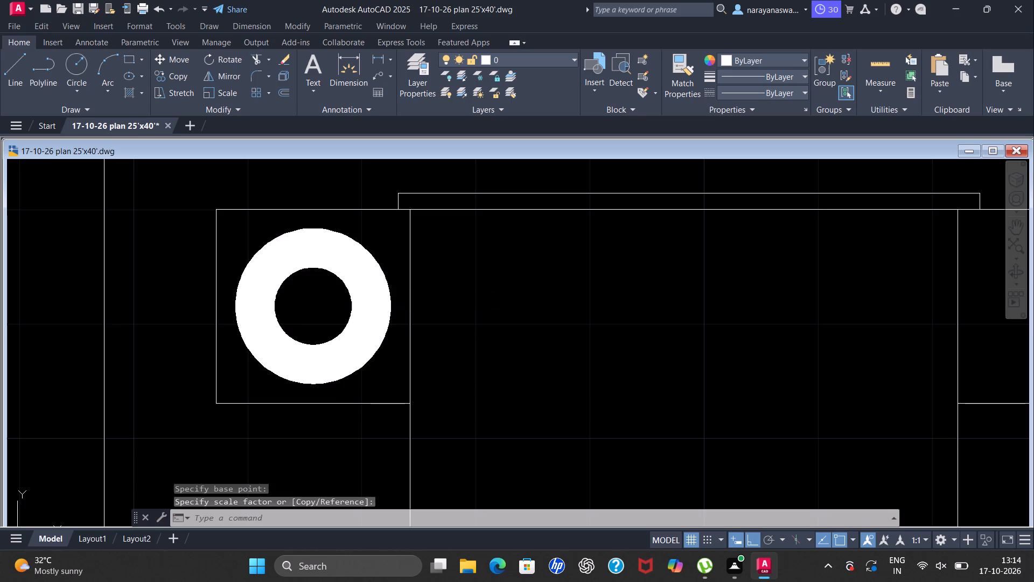
Copy the donut from its centre horizontally about 5'-6" into the right small square.
scroll(300, 219, "down", 4)
scroll(409, 232, "up", 1)
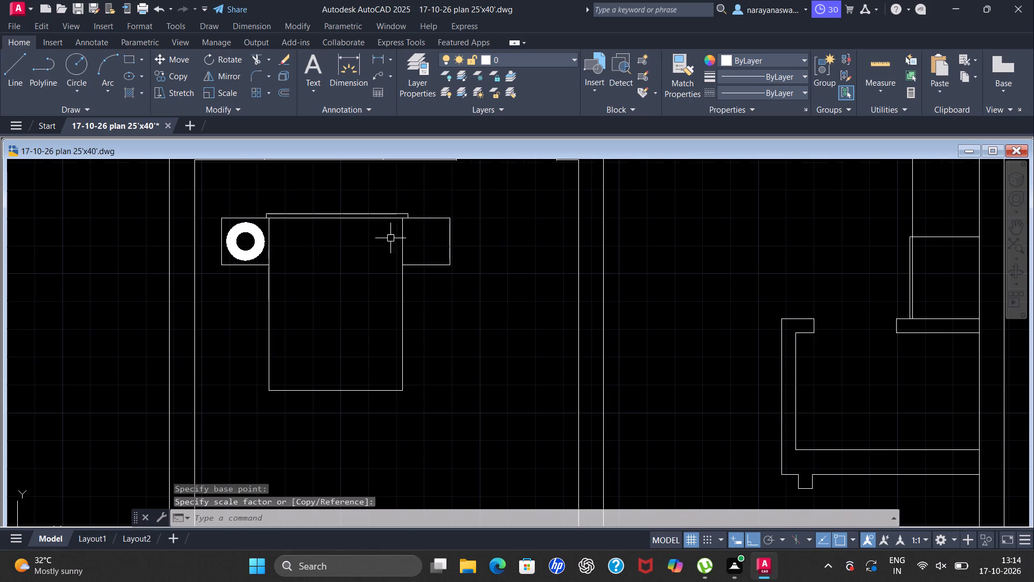
scroll(247, 206, "up", 1)
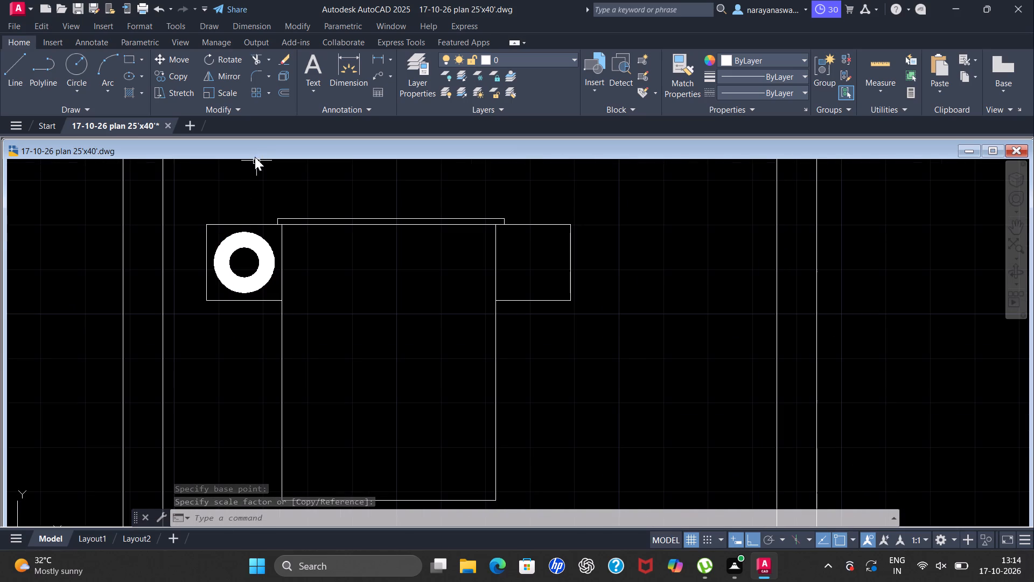
scroll(249, 235, "up", 1)
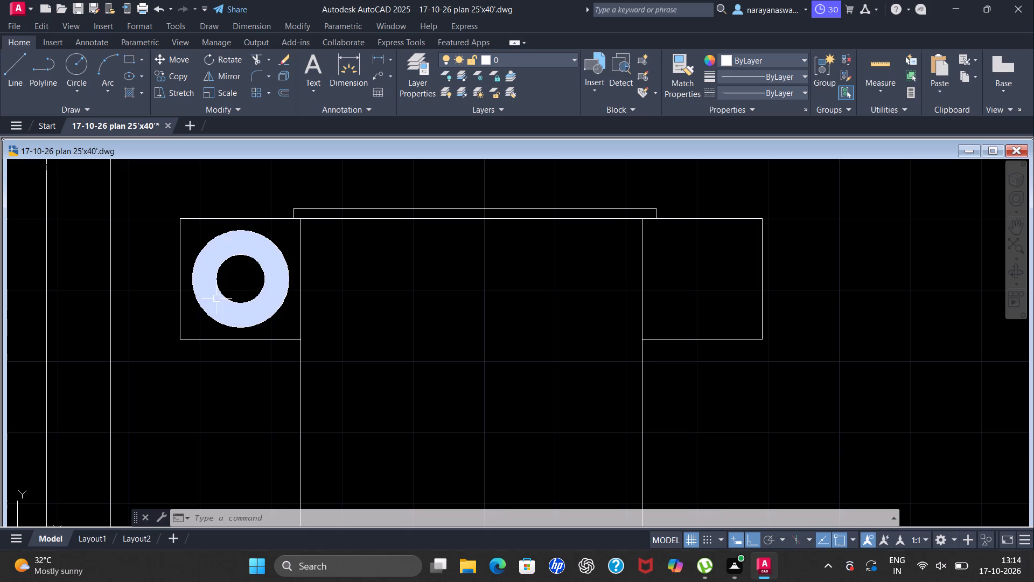
left_click(194, 205)
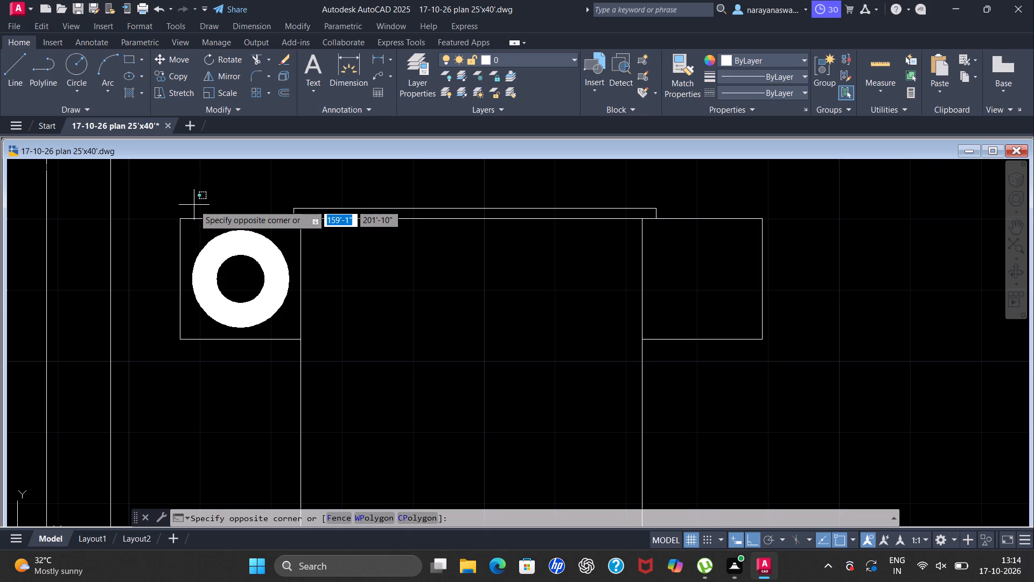
key("Escape")
scroll(229, 234, "up", 1)
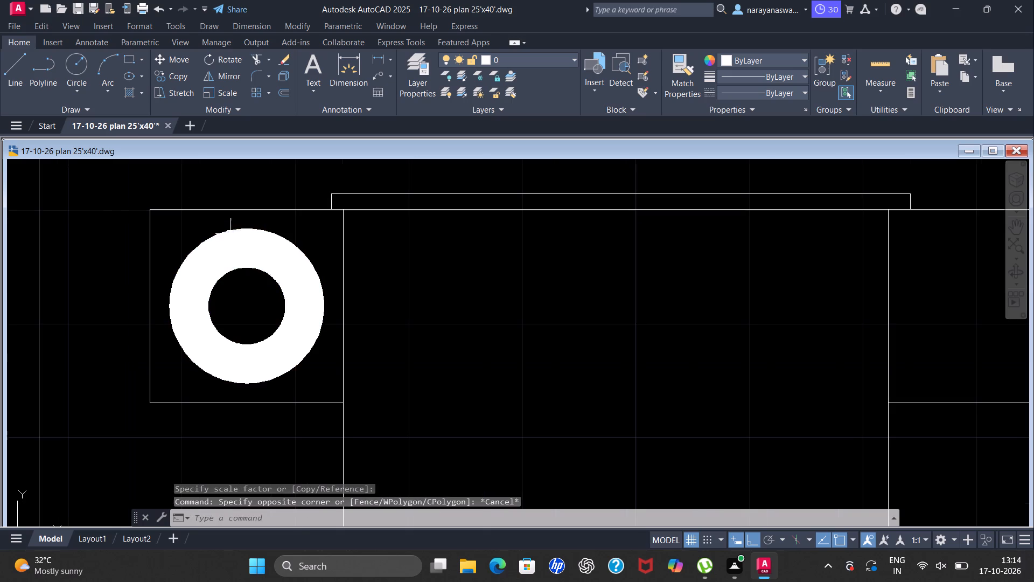
left_click(278, 237)
left_click(263, 251)
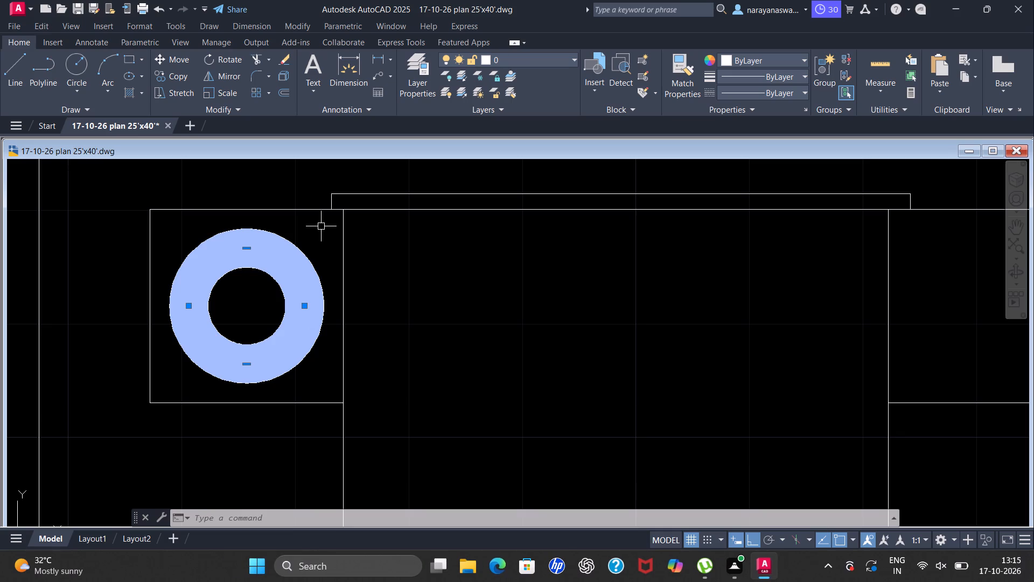
right_click(319, 244)
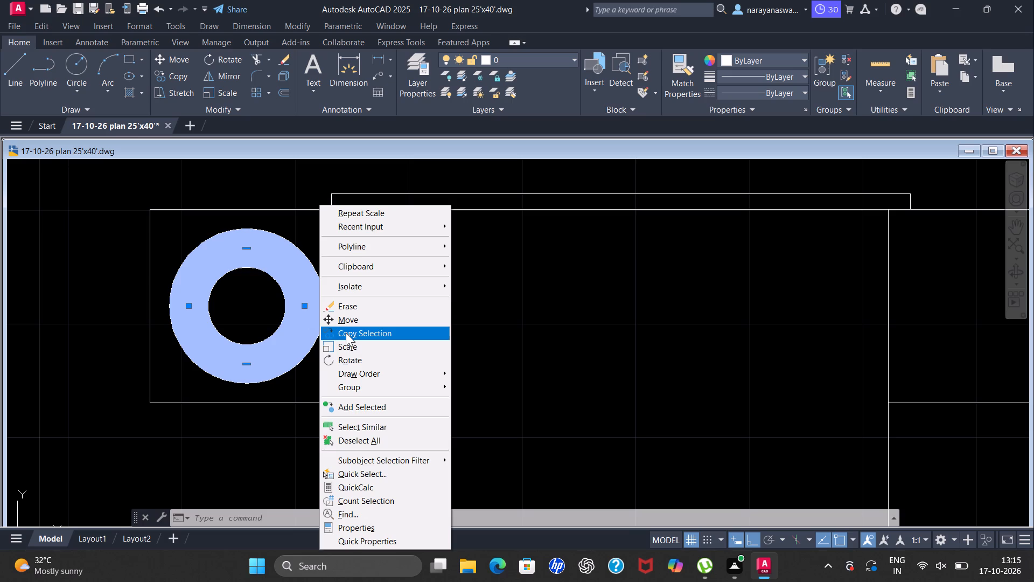
left_click(341, 334)
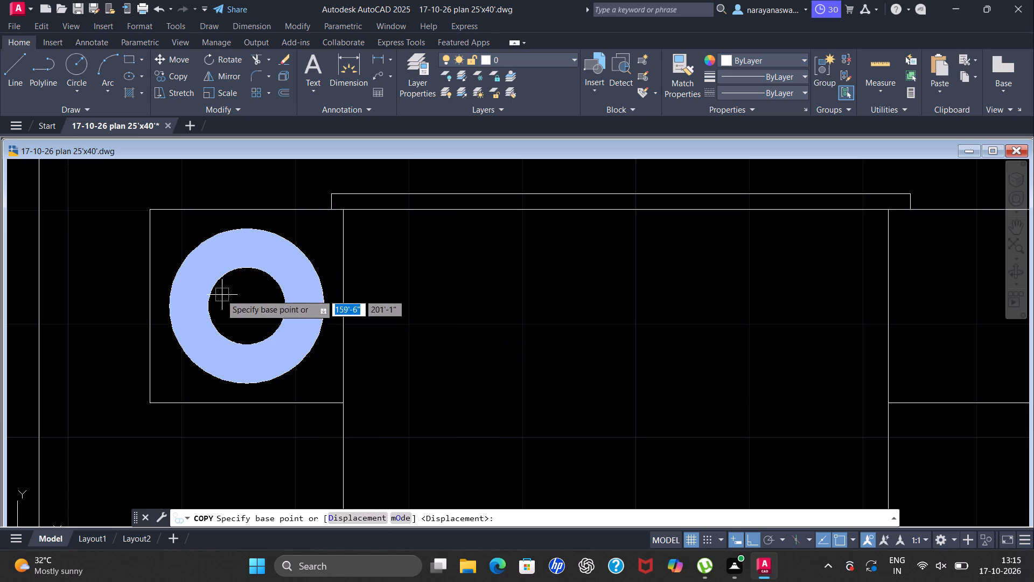
left_click(246, 307)
scroll(371, 302, "down", 4)
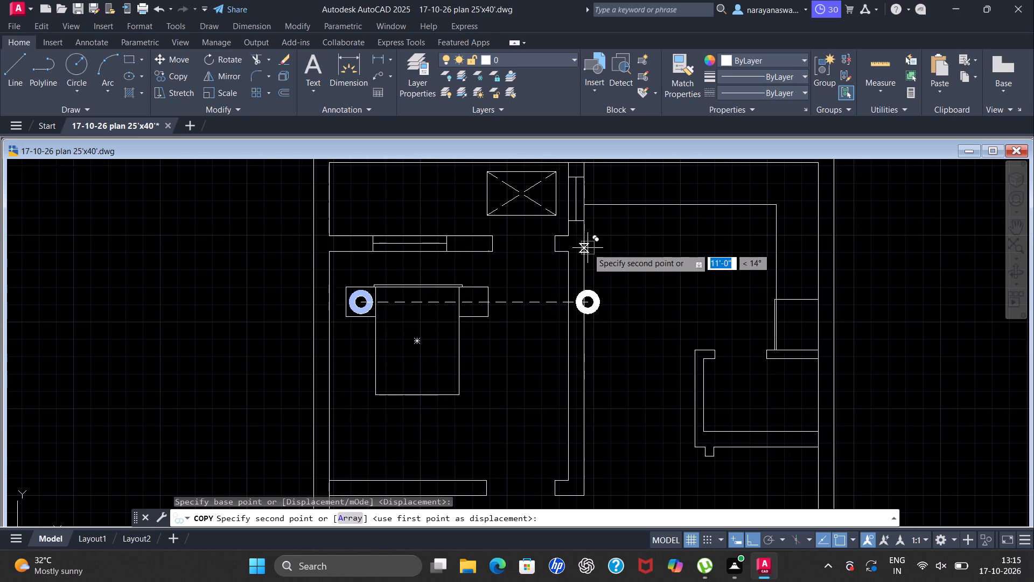
scroll(484, 307, "up", 2)
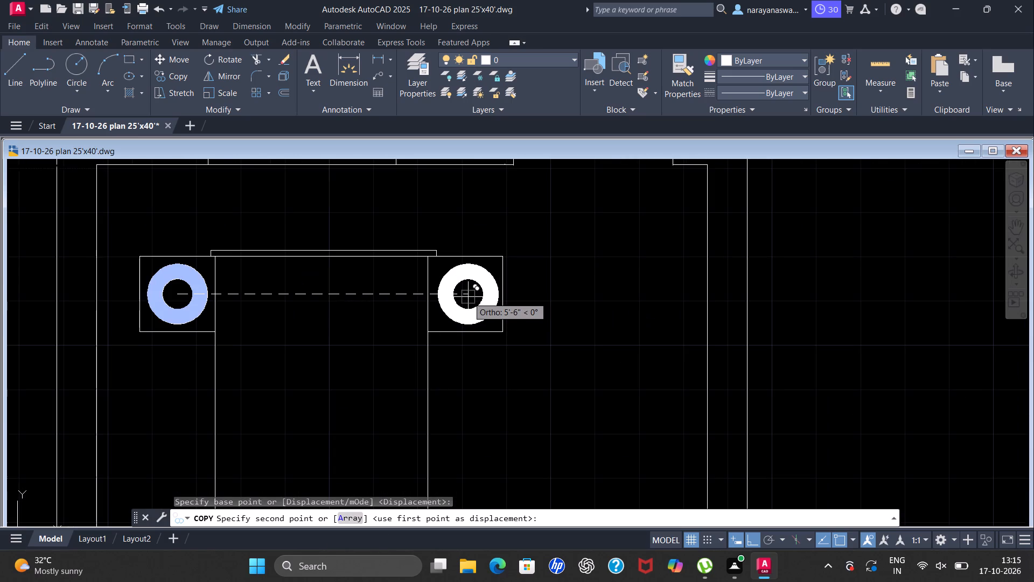
left_click(468, 297)
key("Escape")
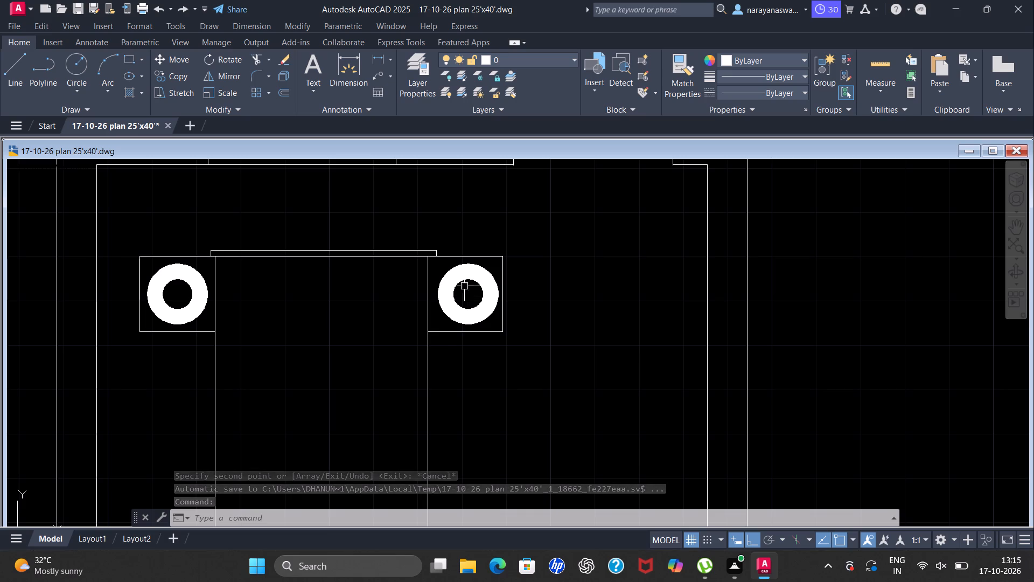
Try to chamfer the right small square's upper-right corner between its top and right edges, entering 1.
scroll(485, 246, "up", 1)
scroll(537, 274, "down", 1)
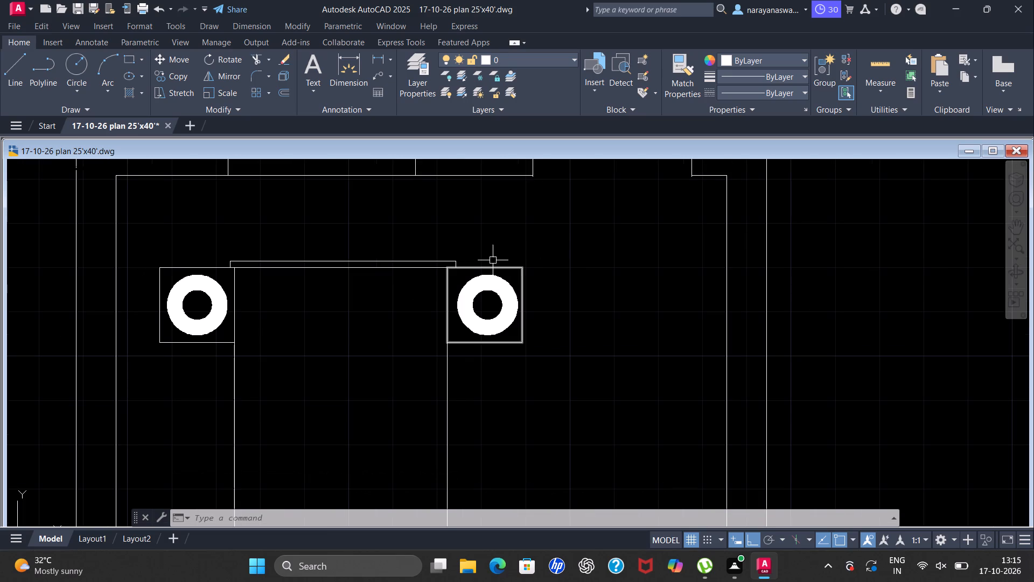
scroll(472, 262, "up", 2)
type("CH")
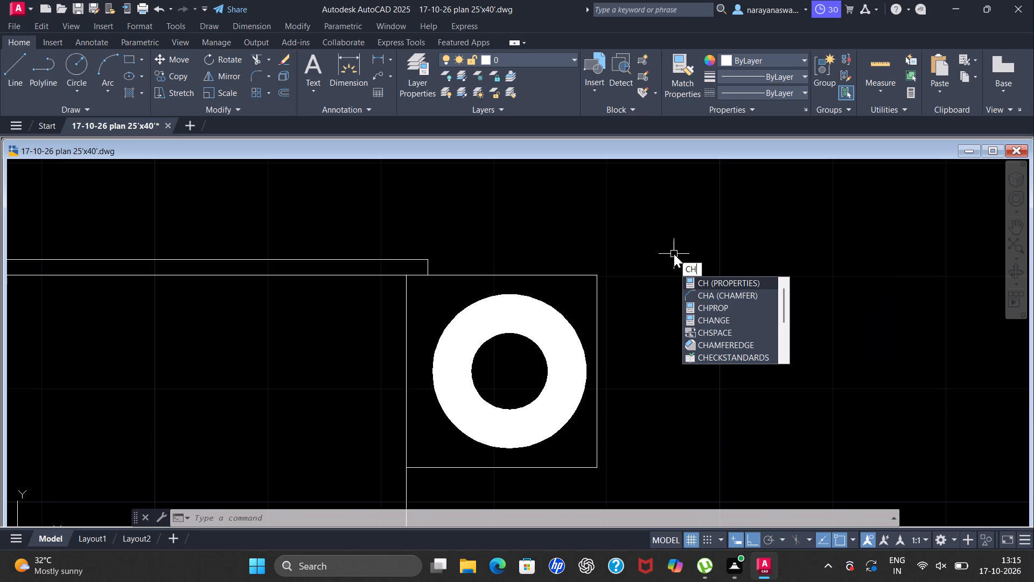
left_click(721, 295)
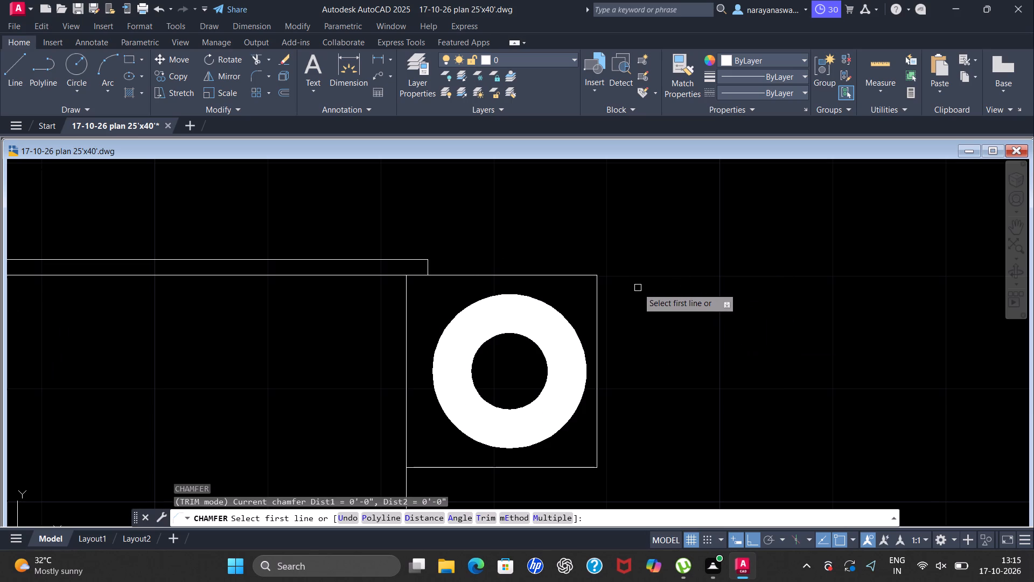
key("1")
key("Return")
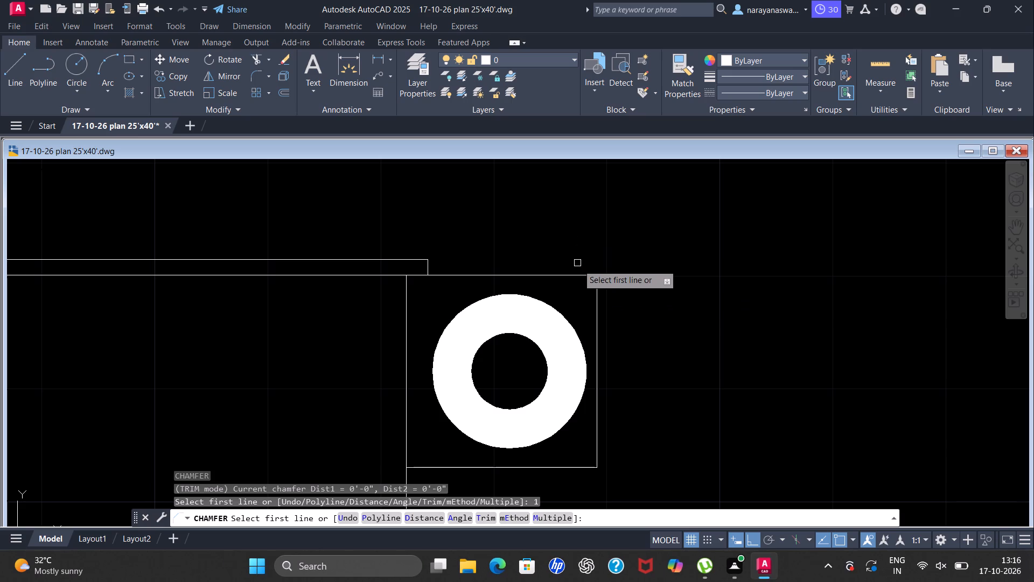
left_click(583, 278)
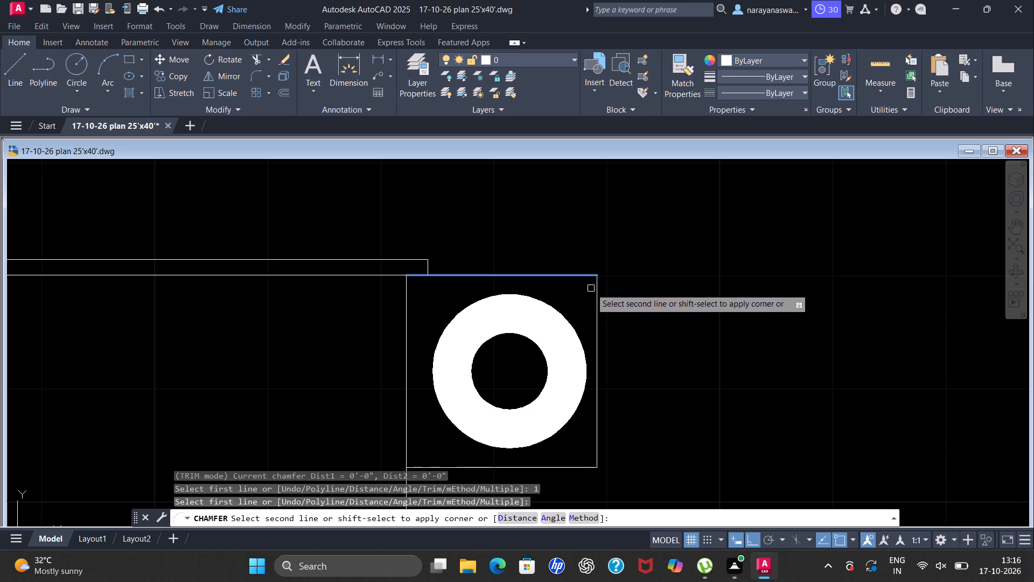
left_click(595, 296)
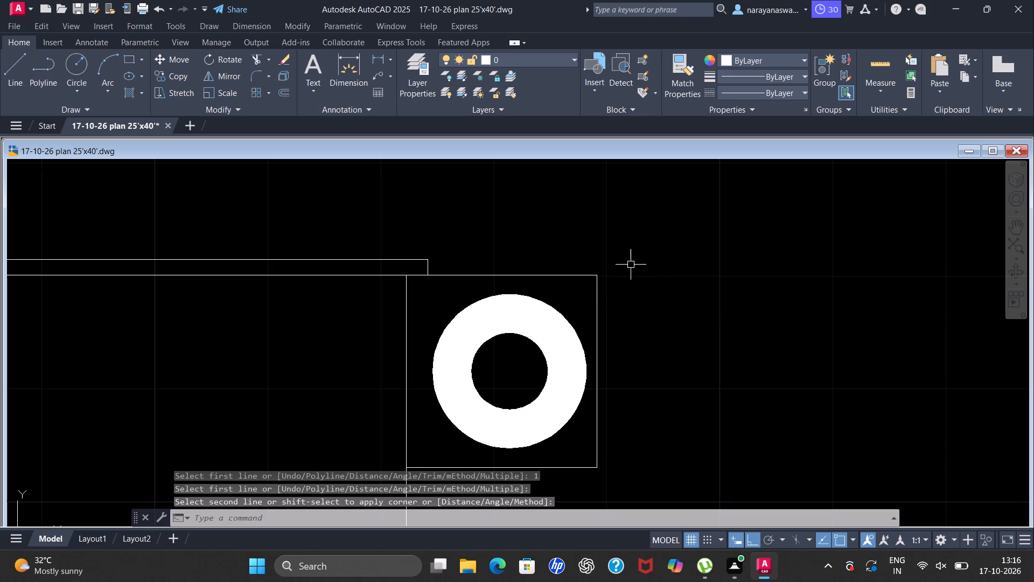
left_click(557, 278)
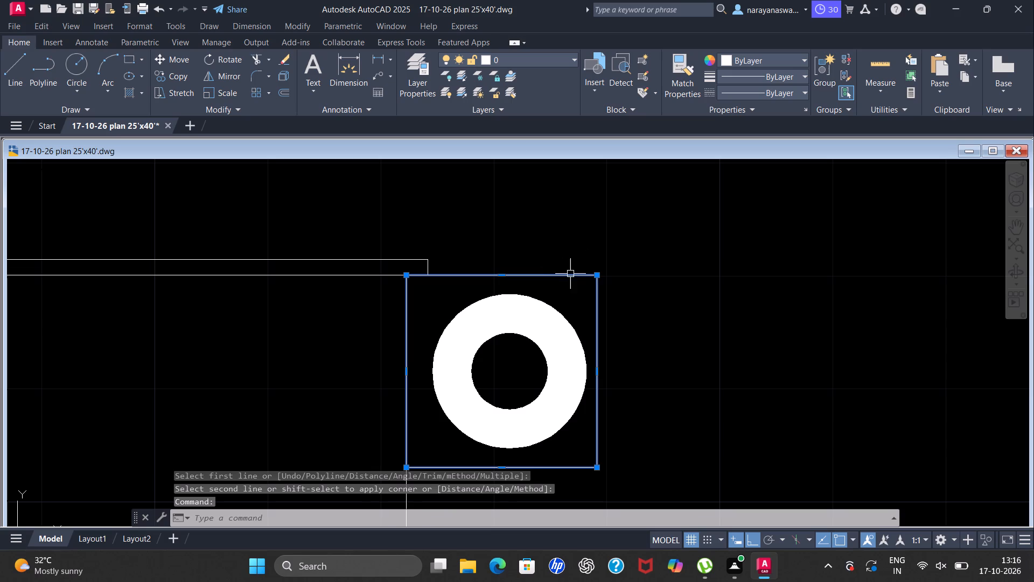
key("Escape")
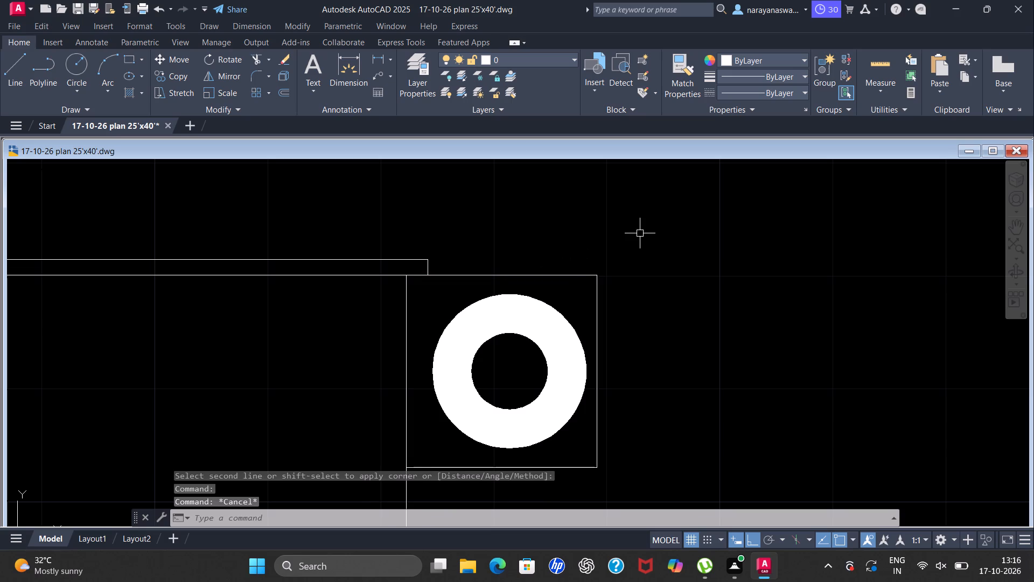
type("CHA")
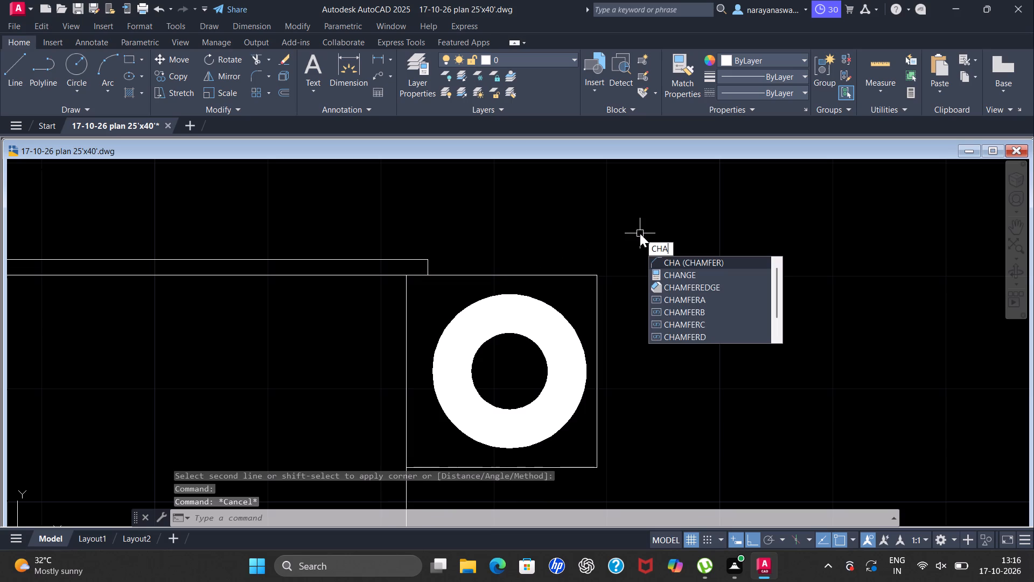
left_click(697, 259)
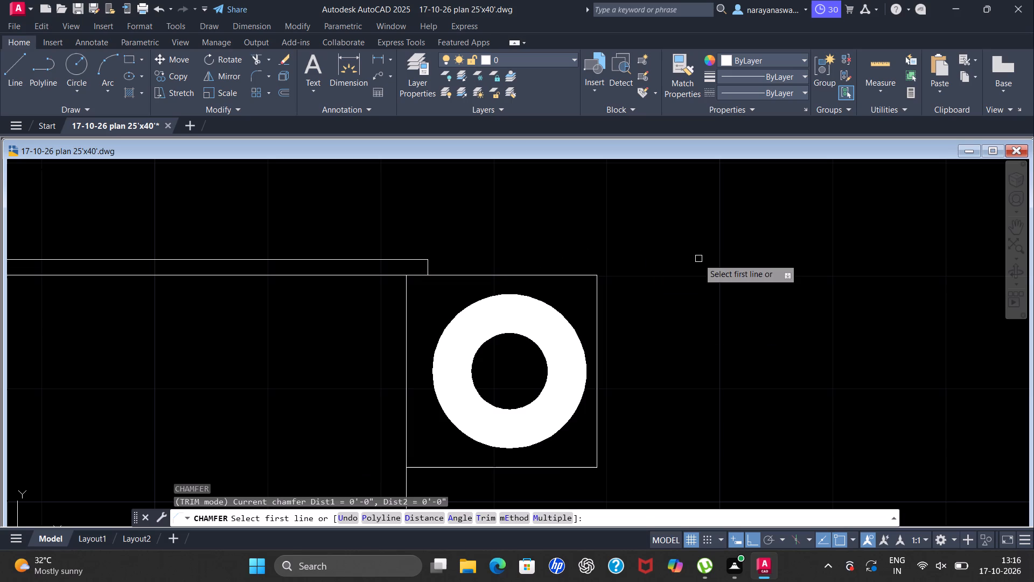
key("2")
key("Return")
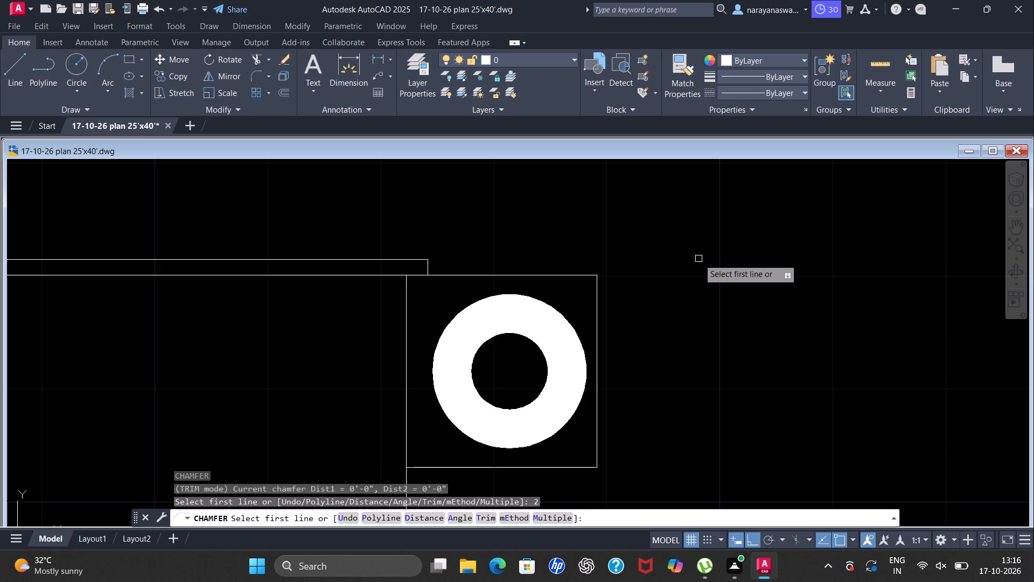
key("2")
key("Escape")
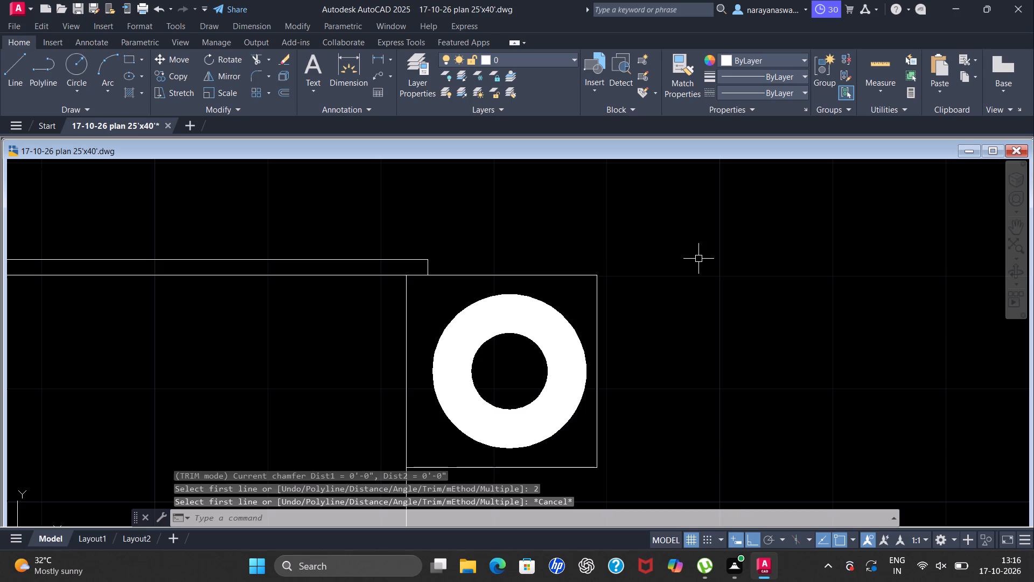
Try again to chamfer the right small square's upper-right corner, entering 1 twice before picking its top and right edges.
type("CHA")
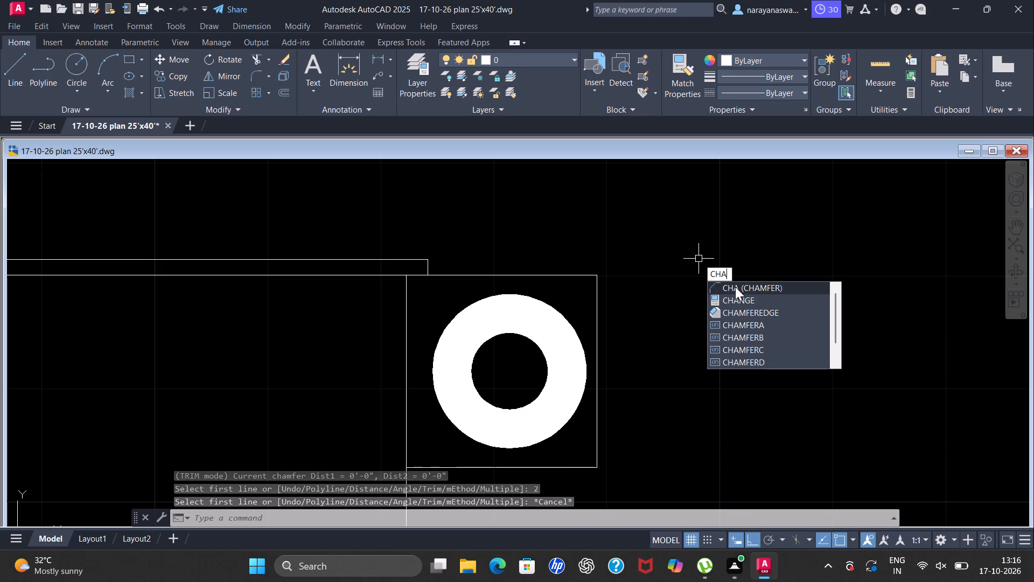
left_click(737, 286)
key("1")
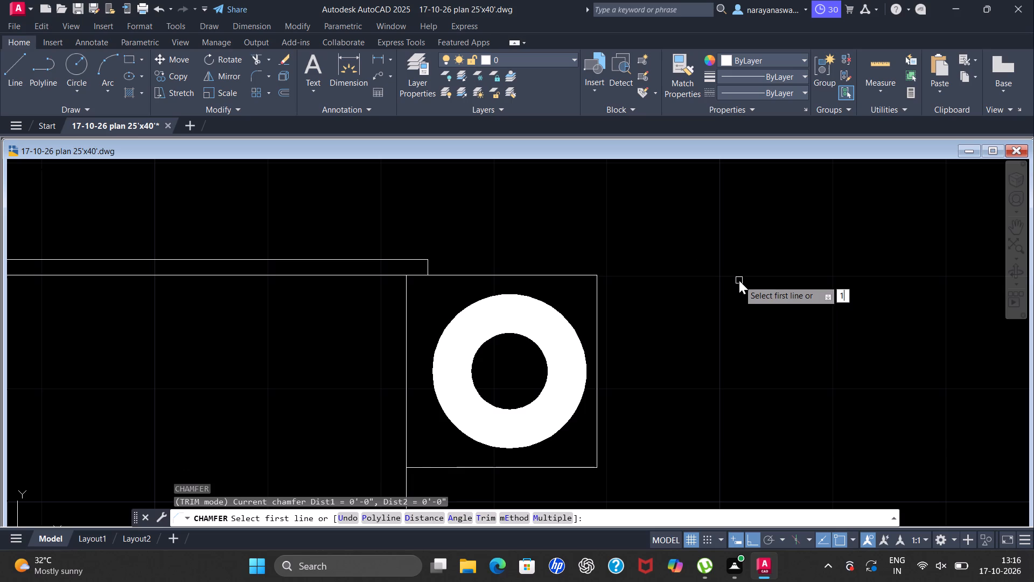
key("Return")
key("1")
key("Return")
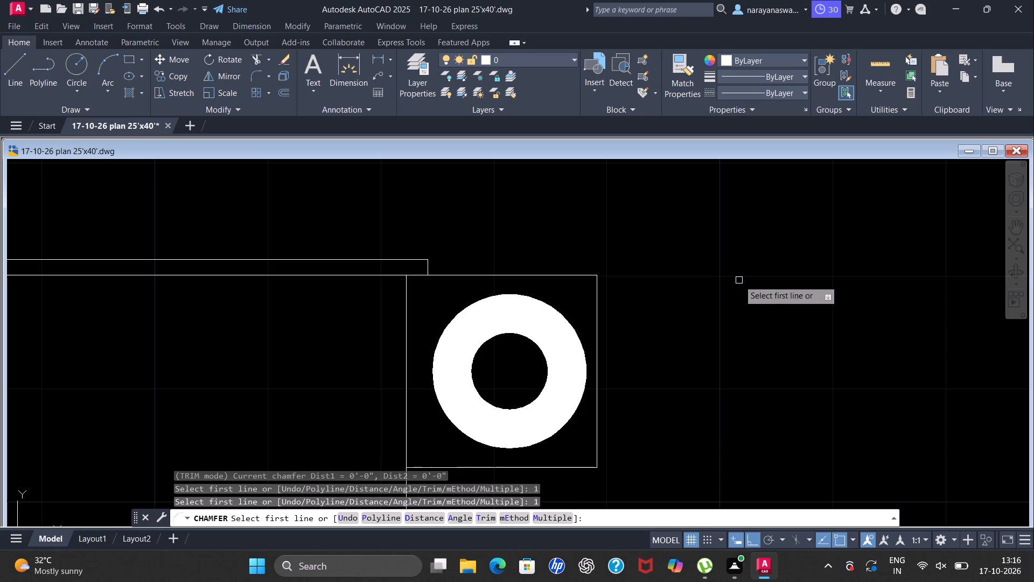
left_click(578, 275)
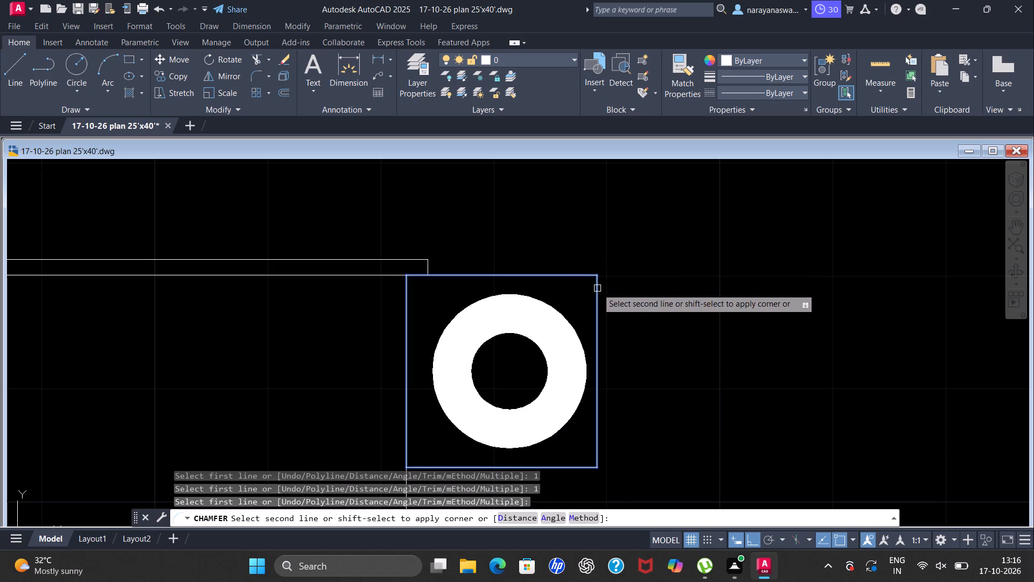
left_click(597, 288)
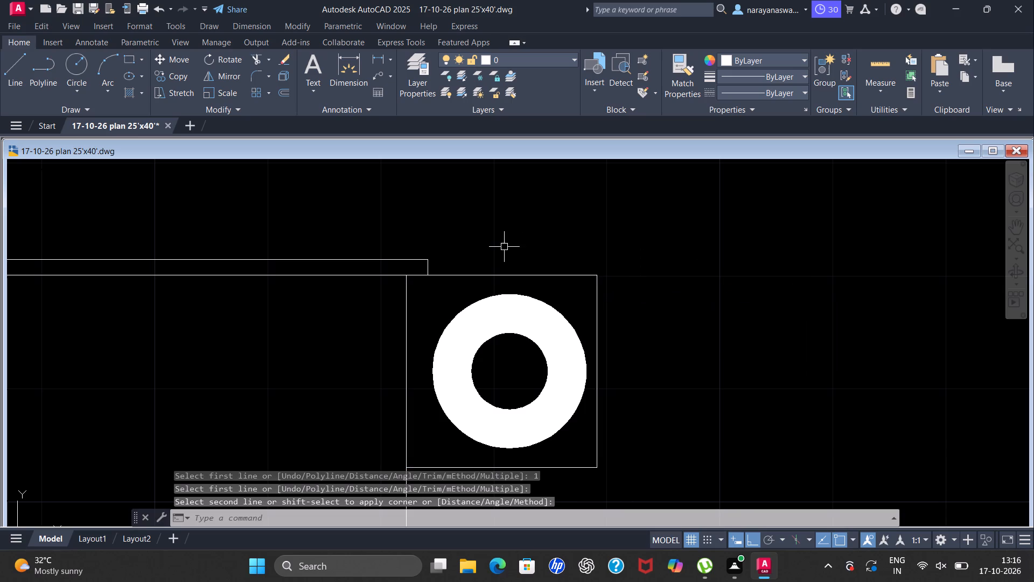
Explode the right small square into separate lines.
left_click(555, 275)
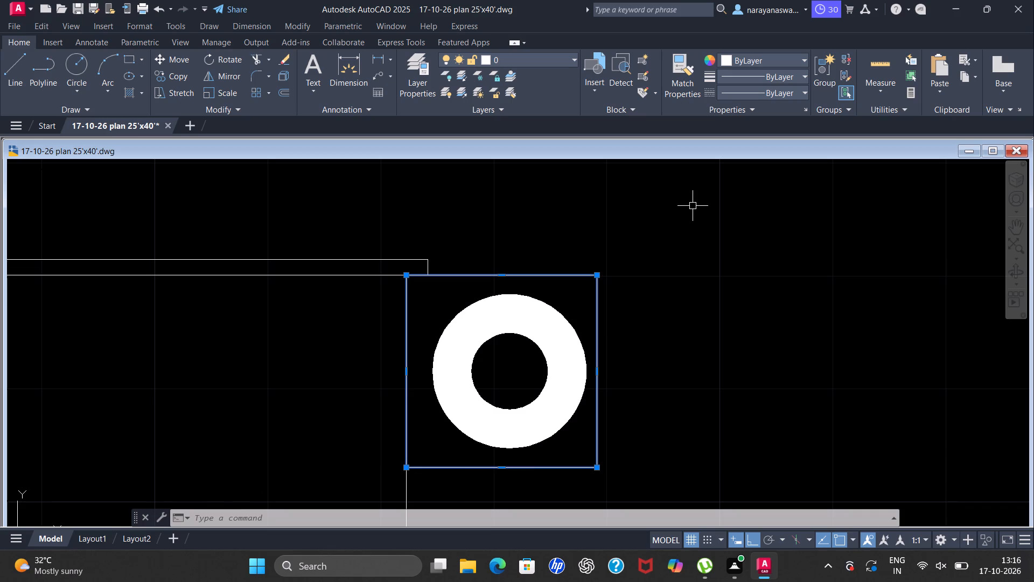
key("x")
key("Return")
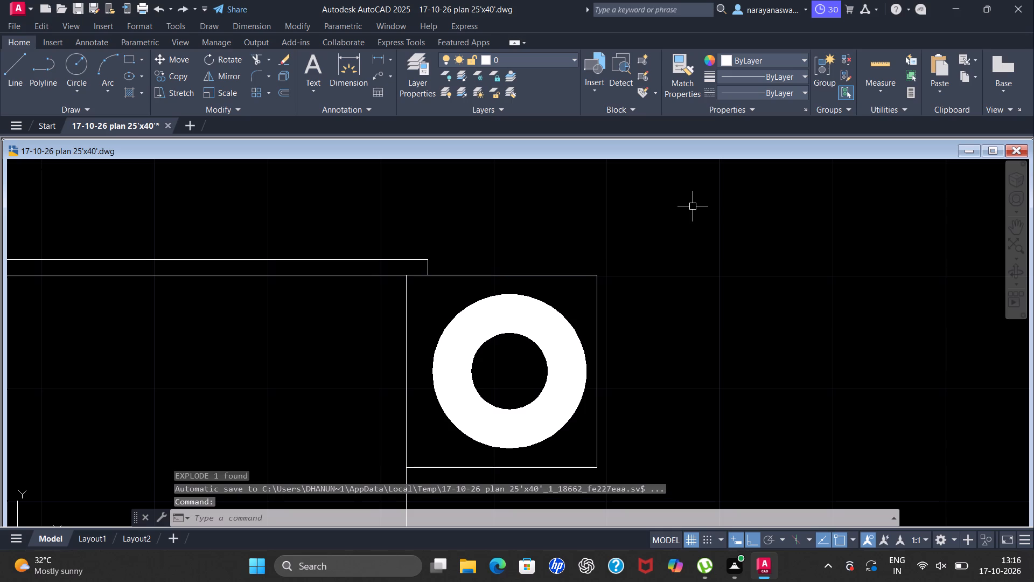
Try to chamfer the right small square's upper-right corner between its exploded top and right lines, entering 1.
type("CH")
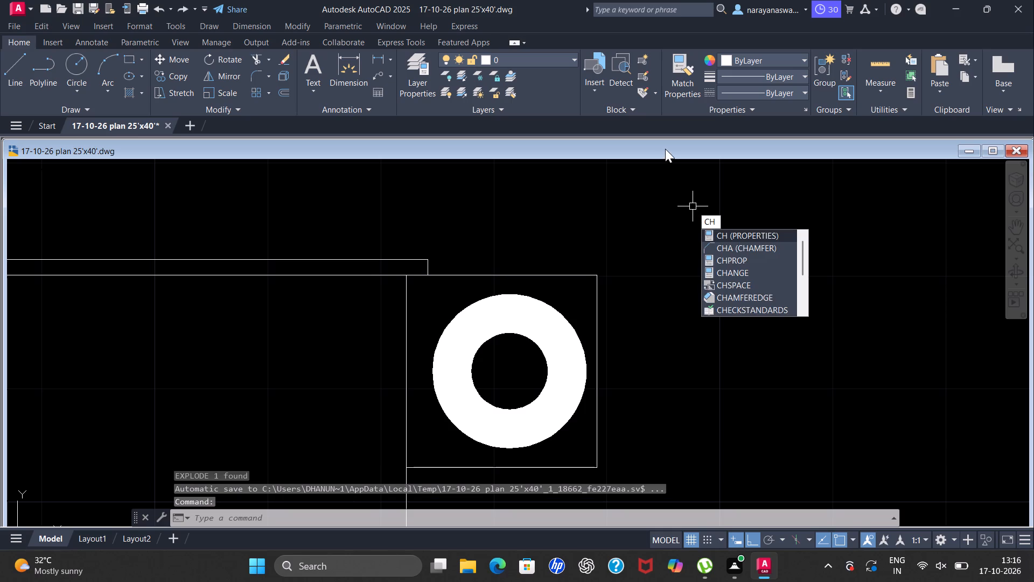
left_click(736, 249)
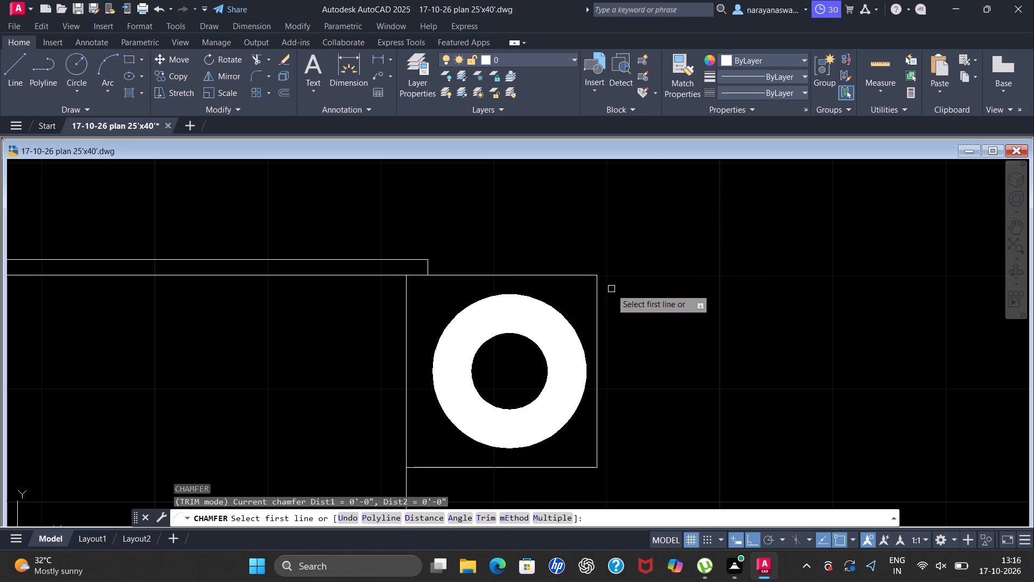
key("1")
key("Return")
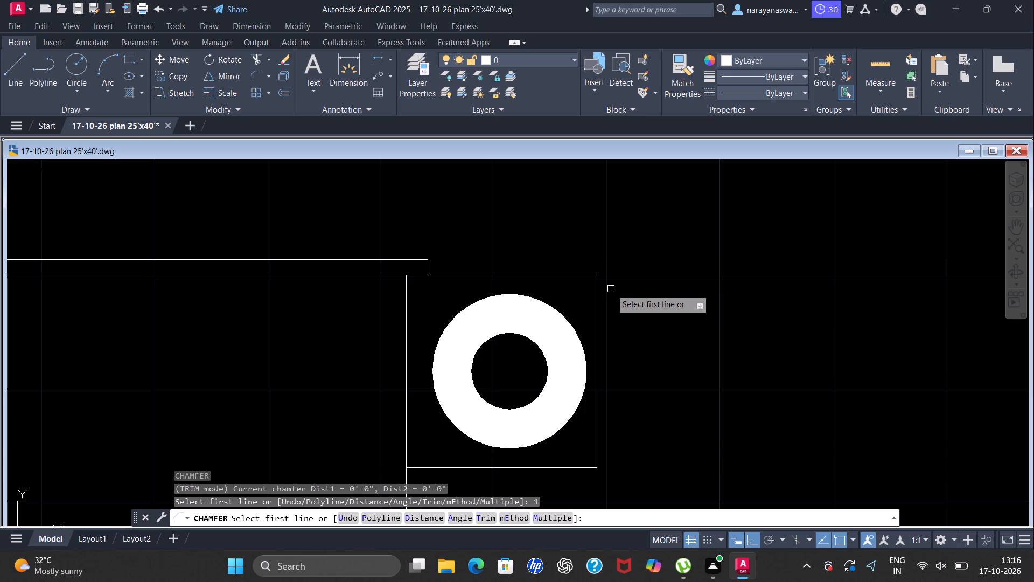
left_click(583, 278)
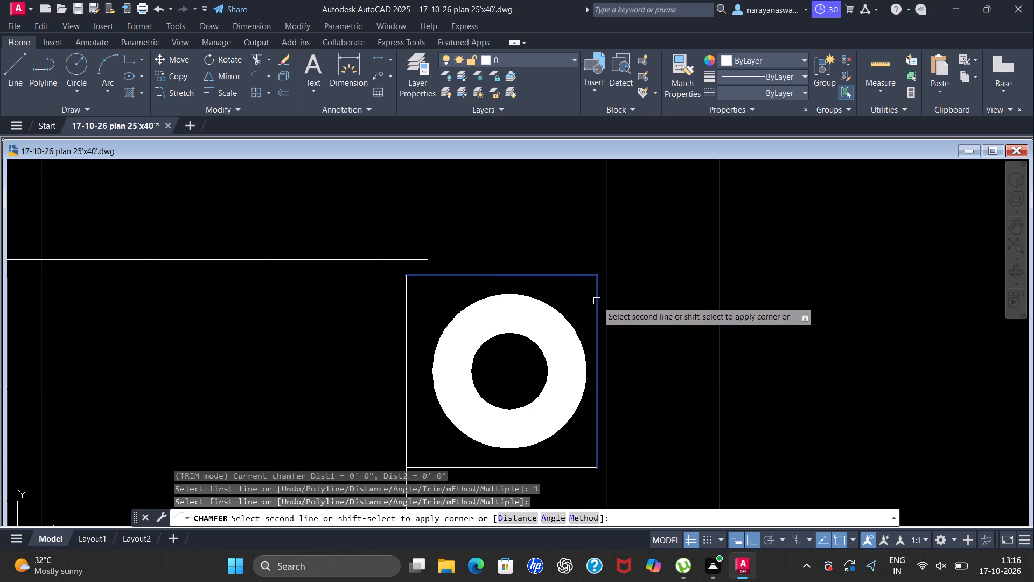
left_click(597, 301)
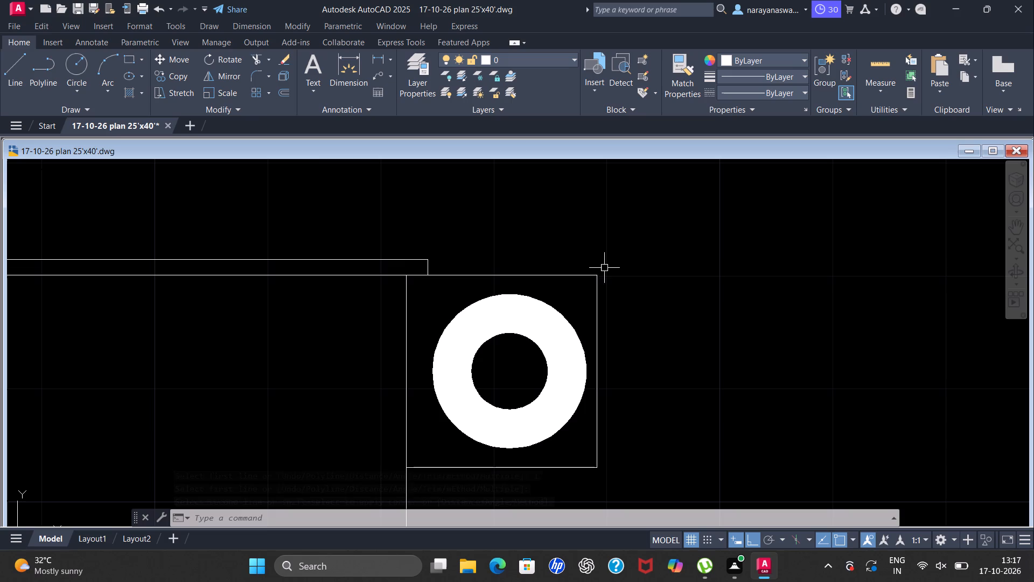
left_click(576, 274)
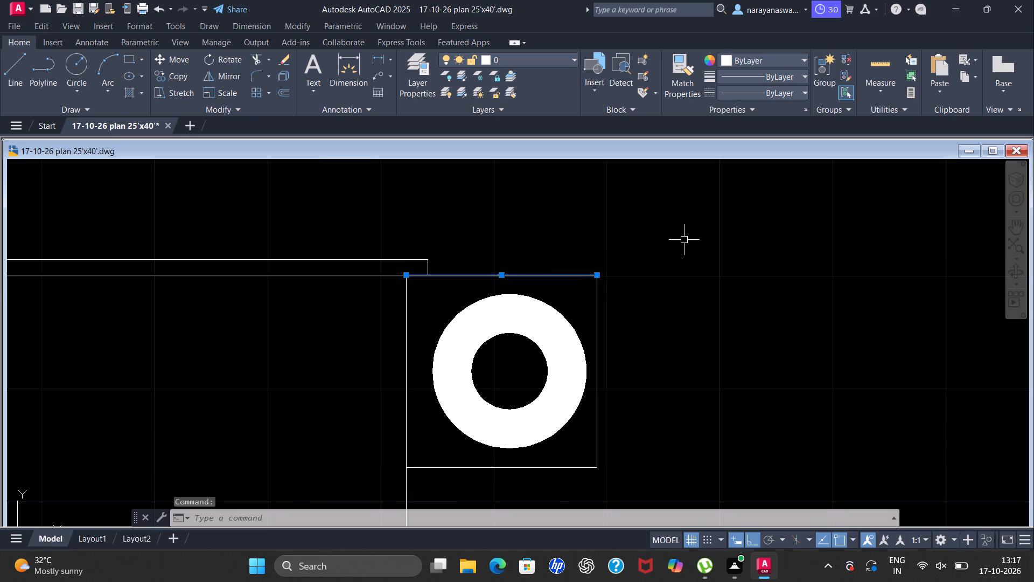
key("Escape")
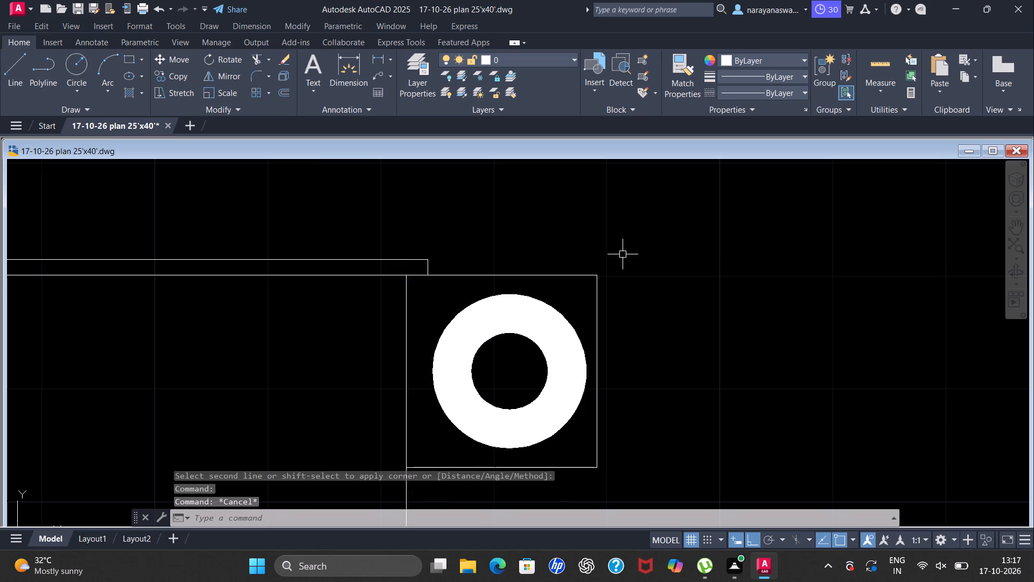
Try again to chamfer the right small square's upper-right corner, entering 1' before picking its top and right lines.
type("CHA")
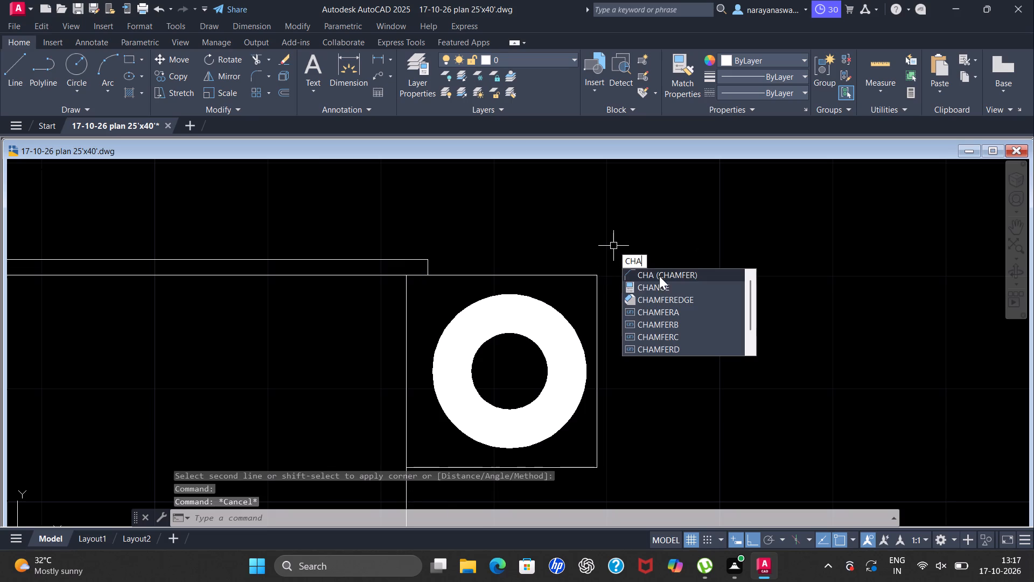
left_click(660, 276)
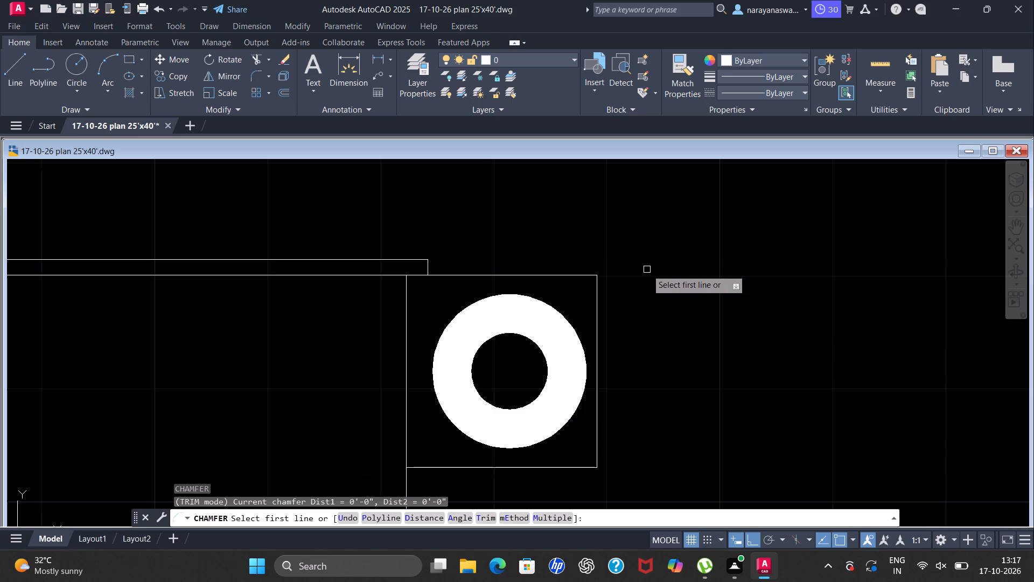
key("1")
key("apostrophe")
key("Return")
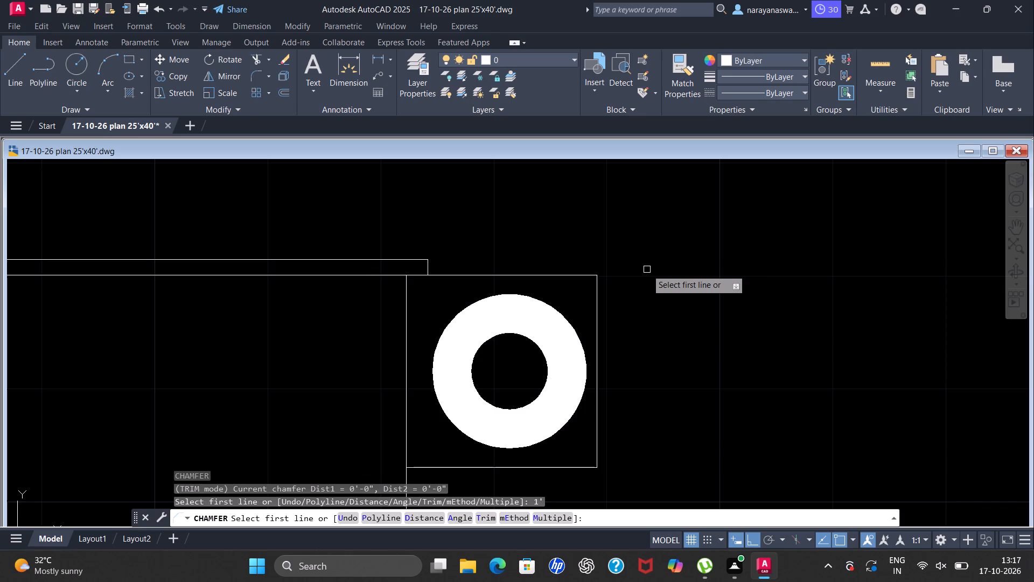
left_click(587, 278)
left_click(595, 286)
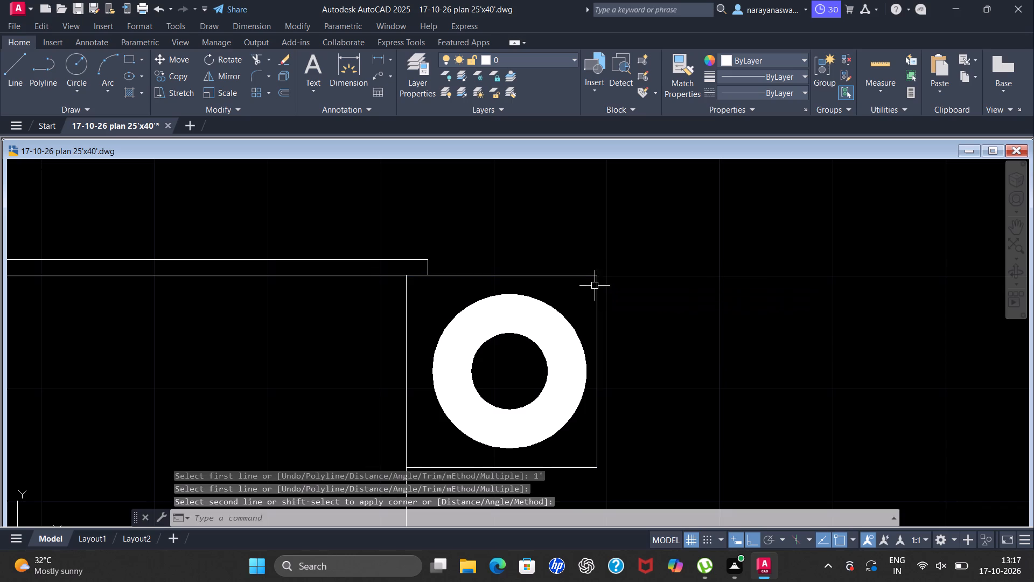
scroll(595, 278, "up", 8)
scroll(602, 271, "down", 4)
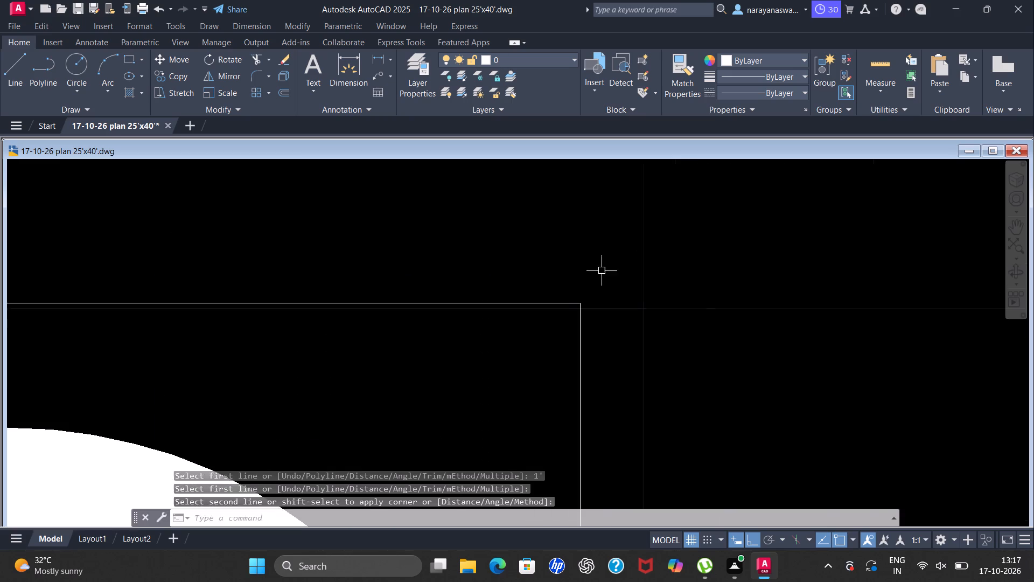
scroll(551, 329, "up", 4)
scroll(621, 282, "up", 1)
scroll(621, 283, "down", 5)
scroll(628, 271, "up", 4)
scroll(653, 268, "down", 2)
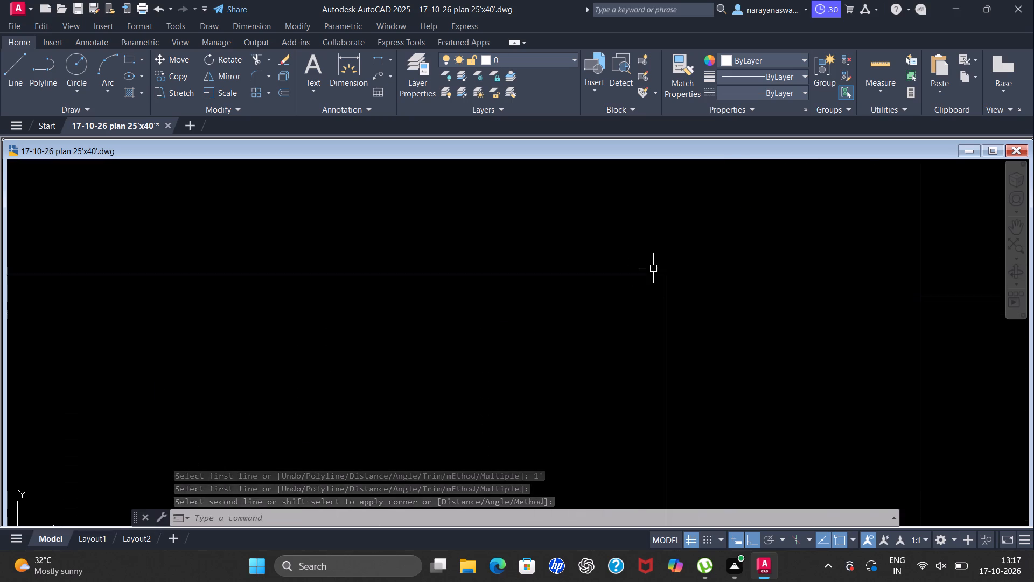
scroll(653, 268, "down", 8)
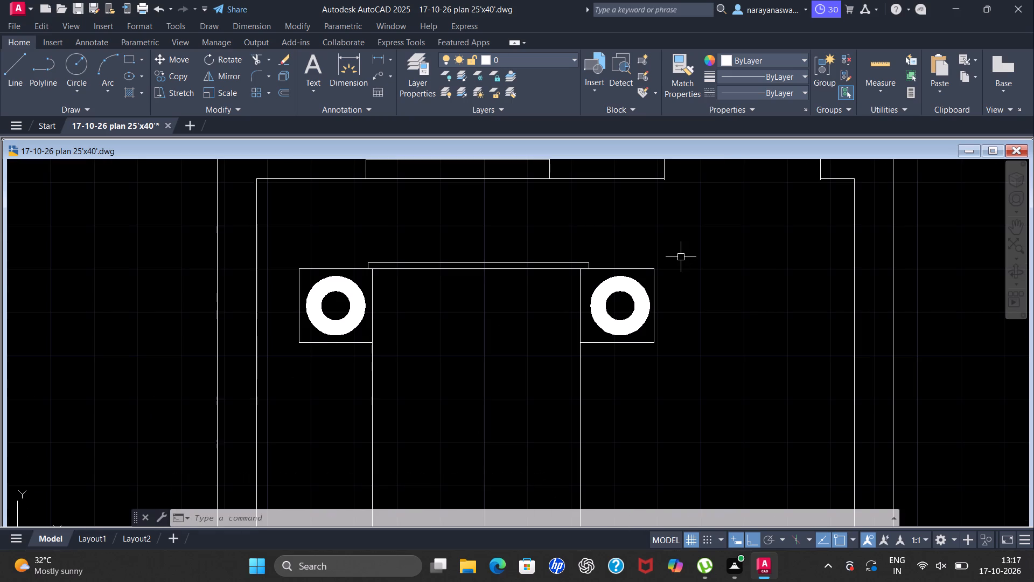
Chamfer the right small square's upper-right corner with distances of about 2" along the top line and 1" along the right line.
type("CHAM")
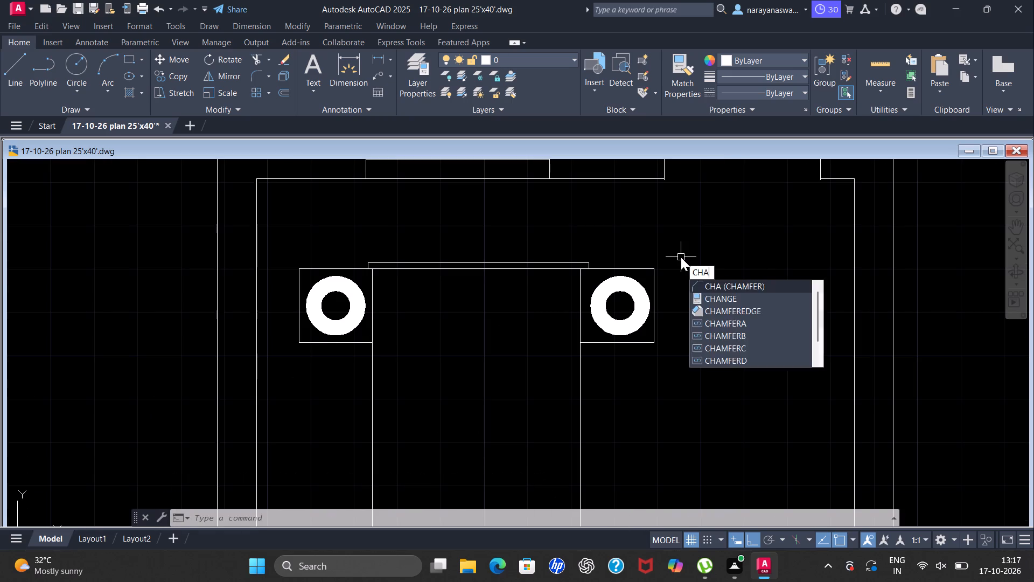
left_click(732, 282)
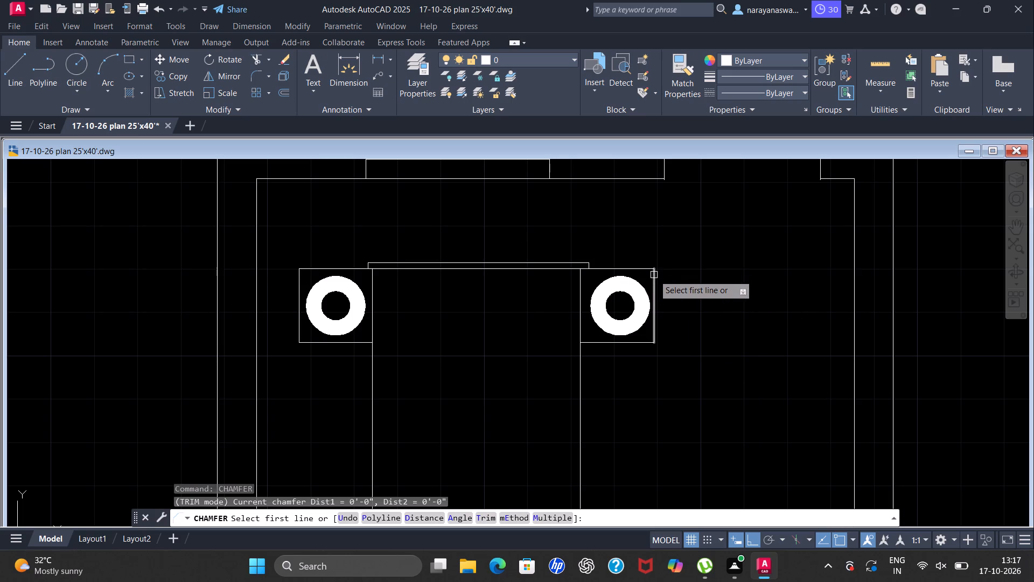
scroll(654, 275, "up", 2)
scroll(654, 275, "down", 1)
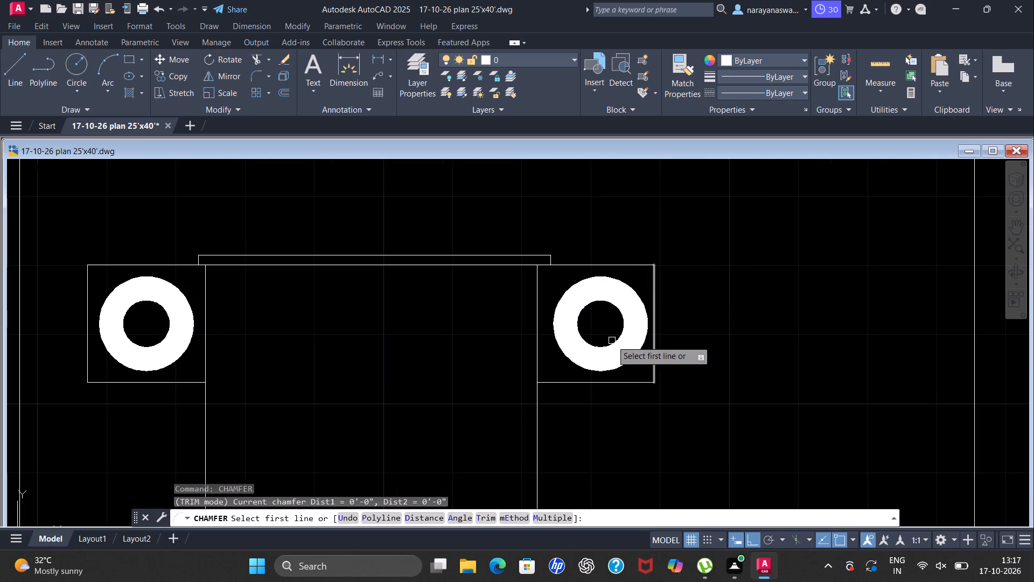
left_click(423, 516)
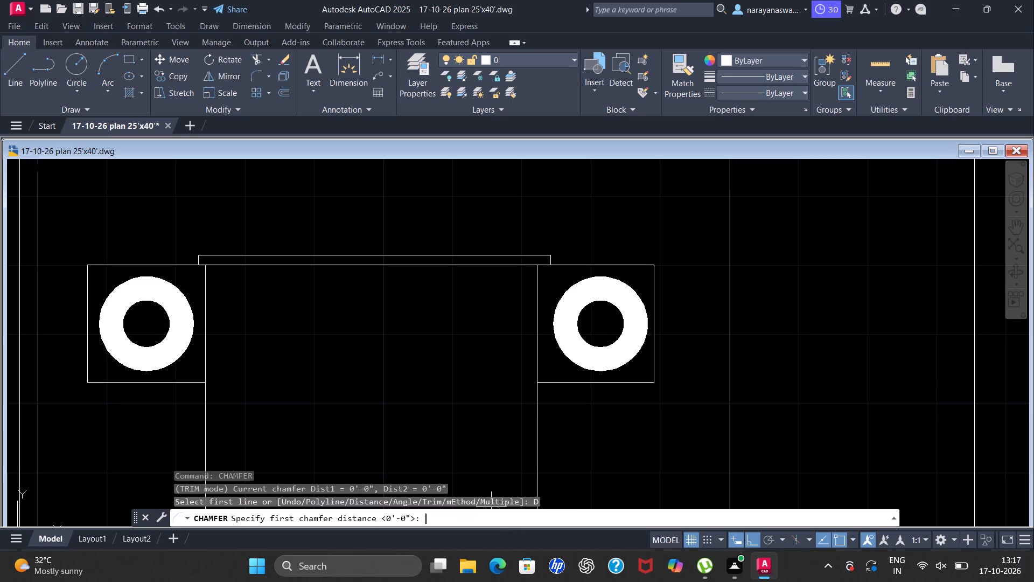
scroll(658, 308, "up", 3)
scroll(611, 249, "down", 2)
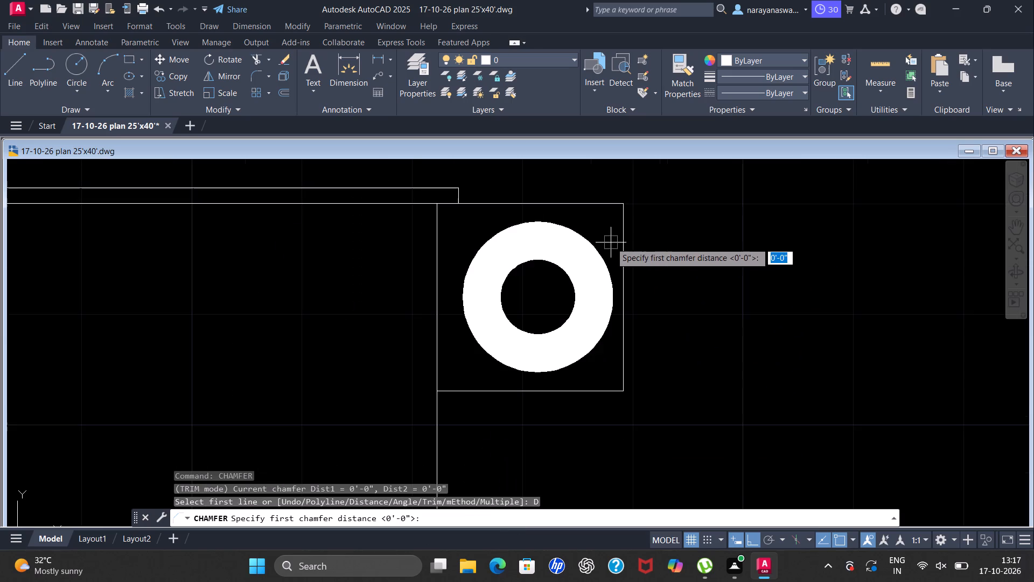
scroll(613, 208, "up", 2)
left_click(614, 198)
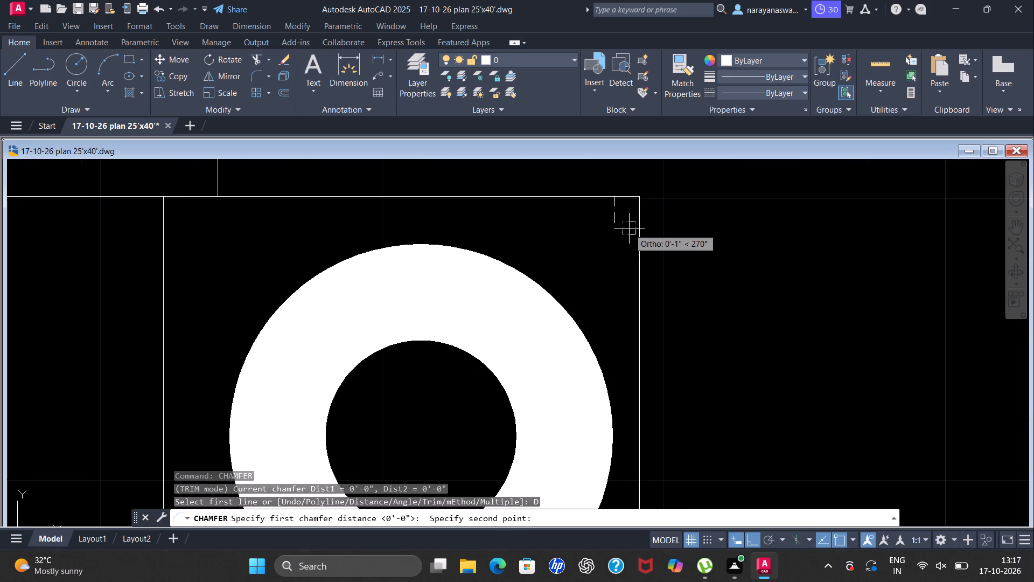
left_click(638, 239)
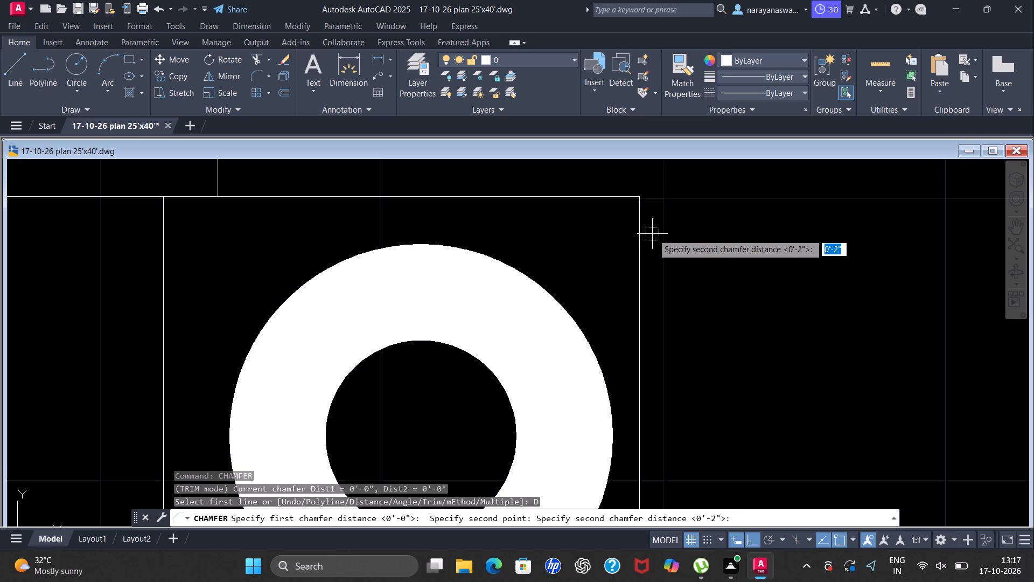
left_click(642, 240)
left_click(613, 245)
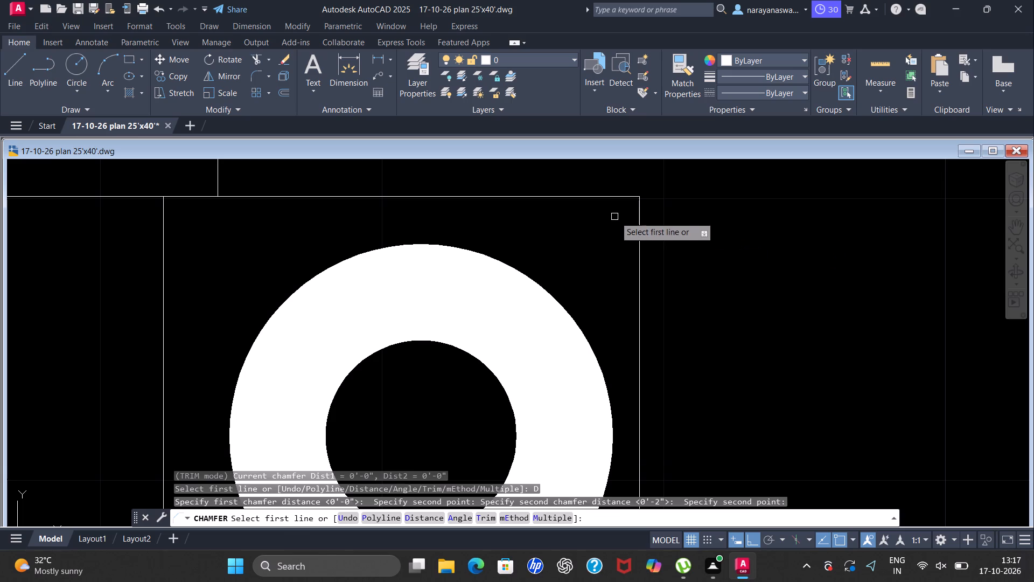
left_click(623, 198)
left_click(638, 223)
scroll(650, 189, "down", 1)
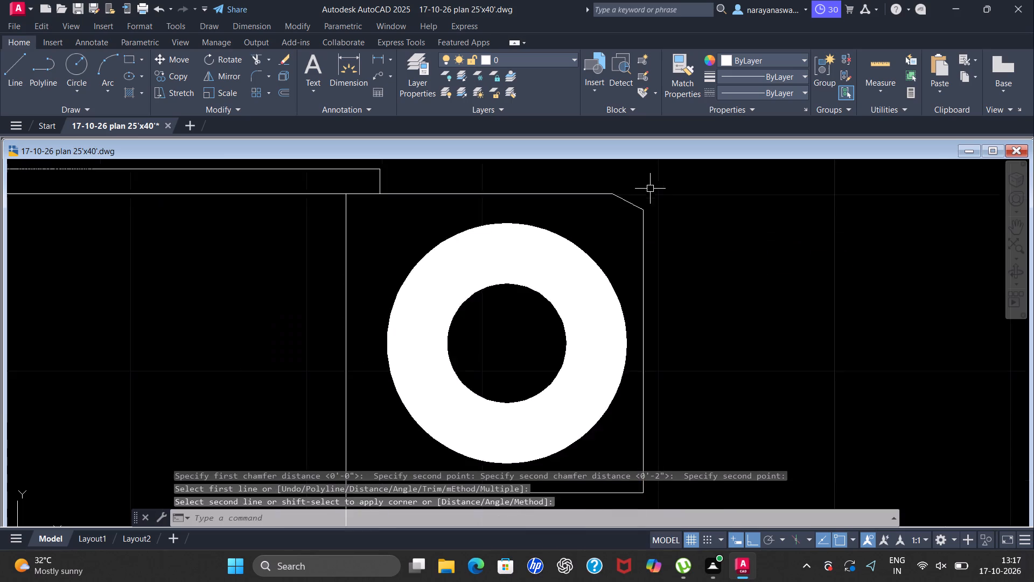
scroll(650, 189, "down", 2)
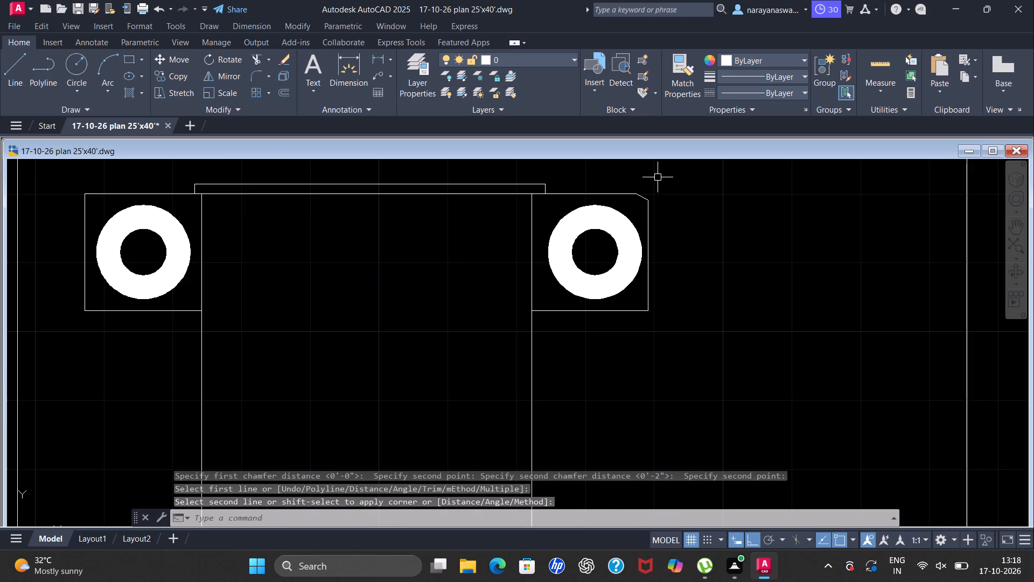
Chamfer the right small square's other three corners at 2" and 1", with 2" along the top line and along the sides at the bottom corners.
key("space")
scroll(656, 177, "up", 2)
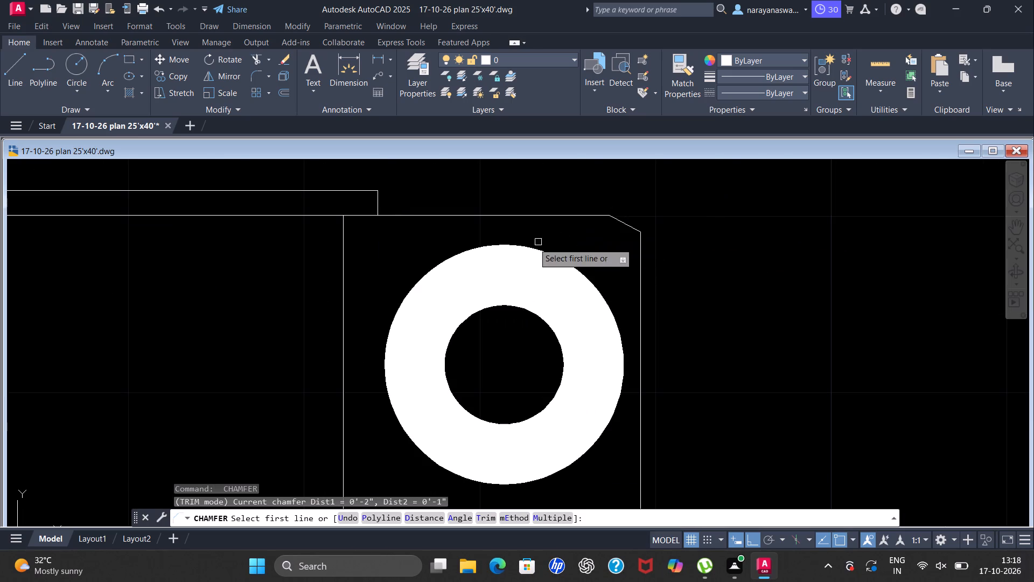
left_click(355, 216)
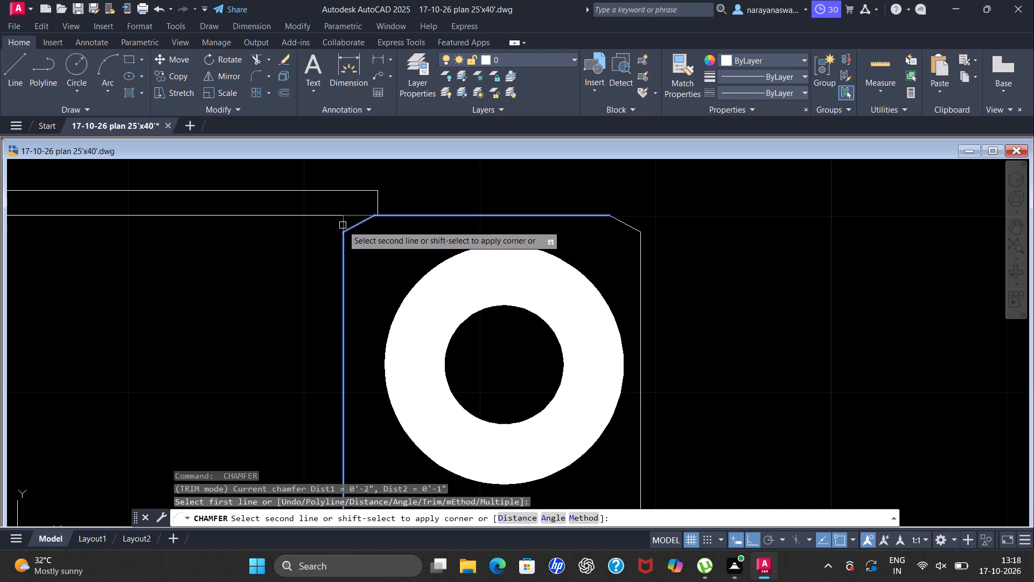
left_click(343, 225)
scroll(415, 203, "down", 2)
key("space")
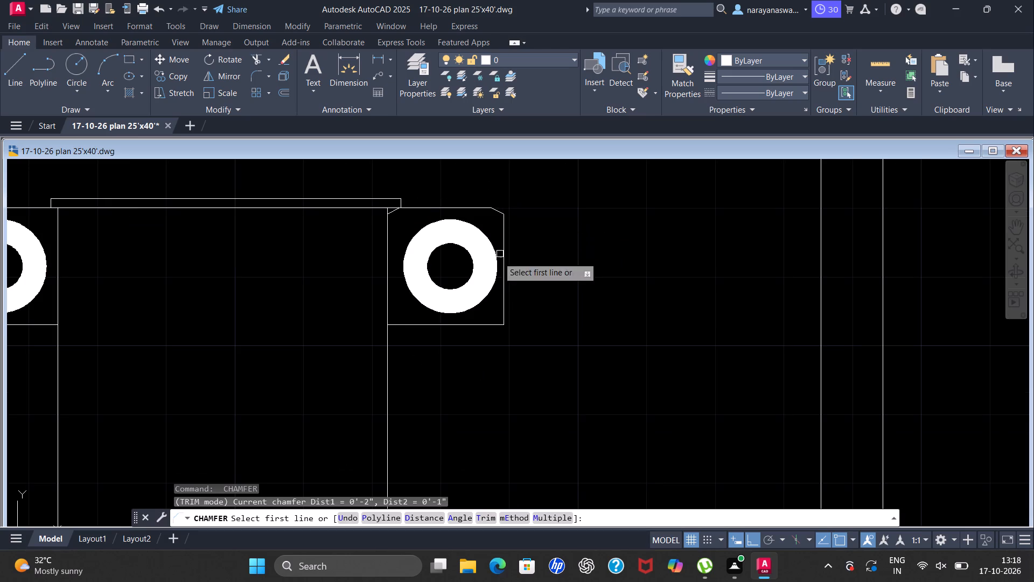
scroll(493, 307, "up", 1)
left_click(509, 323)
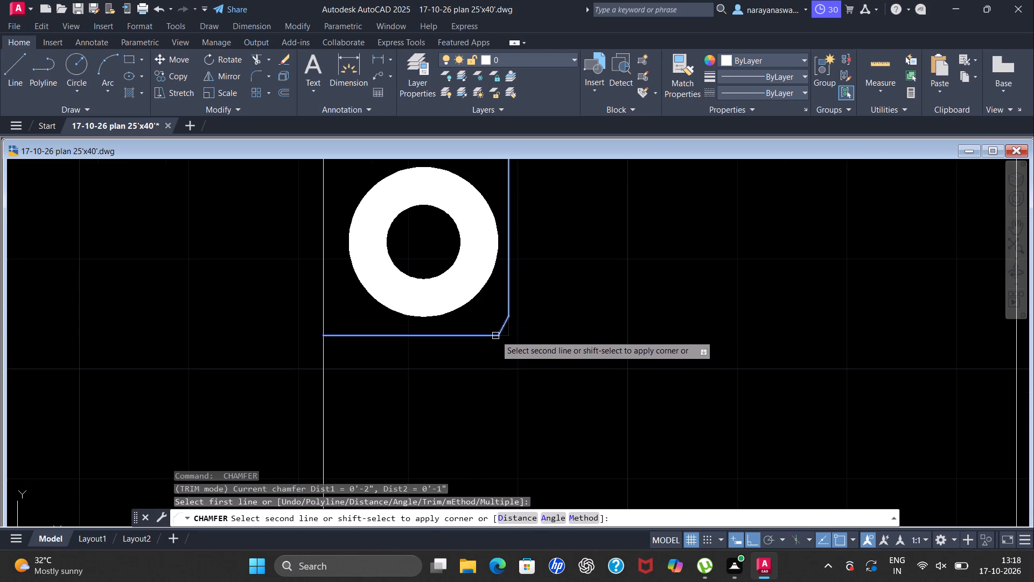
left_click(495, 335)
key("space")
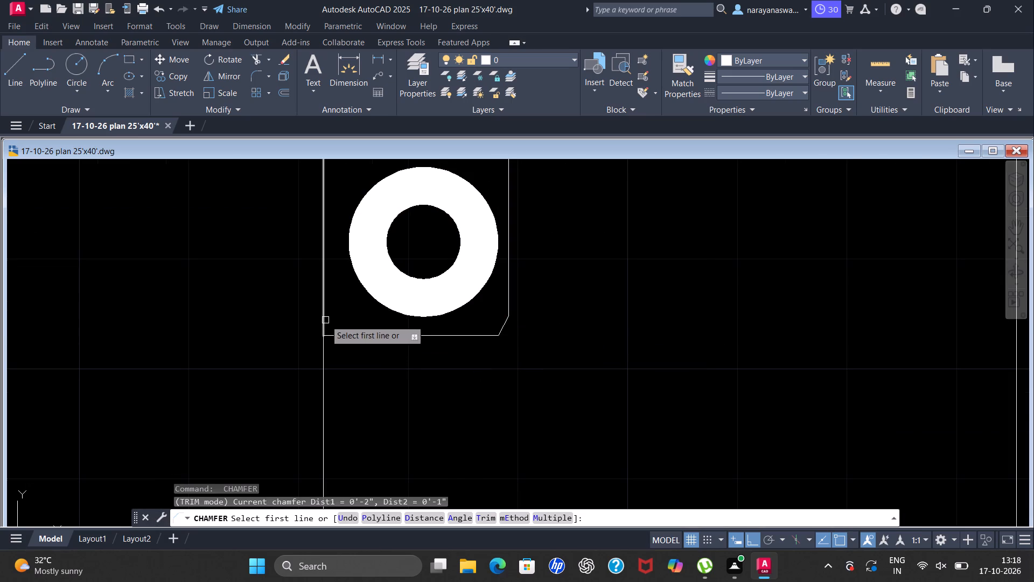
left_click(326, 320)
left_click(338, 334)
scroll(401, 329, "down", 3)
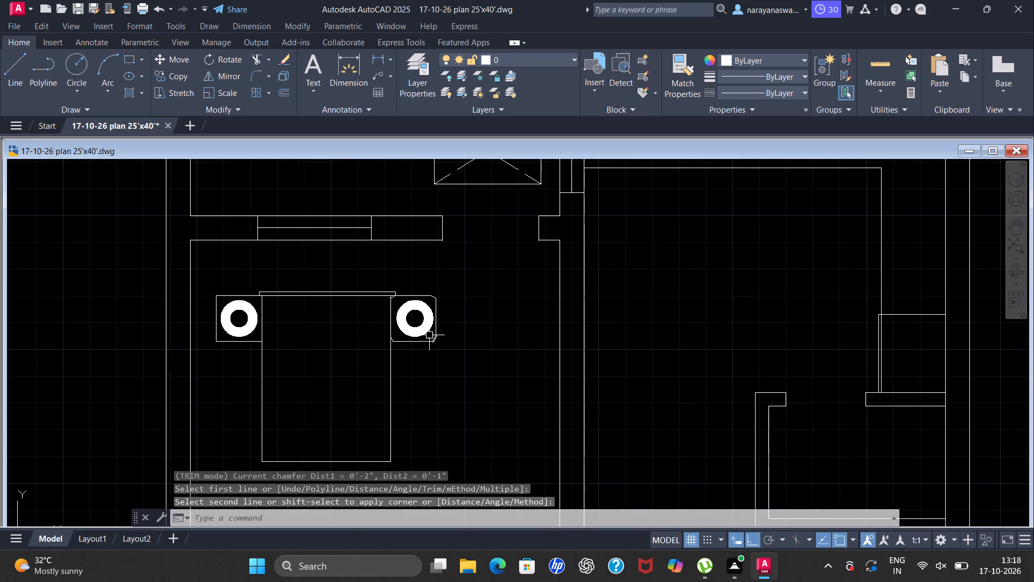
Chamfer the left small square's two top corners with distances of 2" along the top line and 1" along the sides.
key("space")
scroll(195, 301, "up", 2)
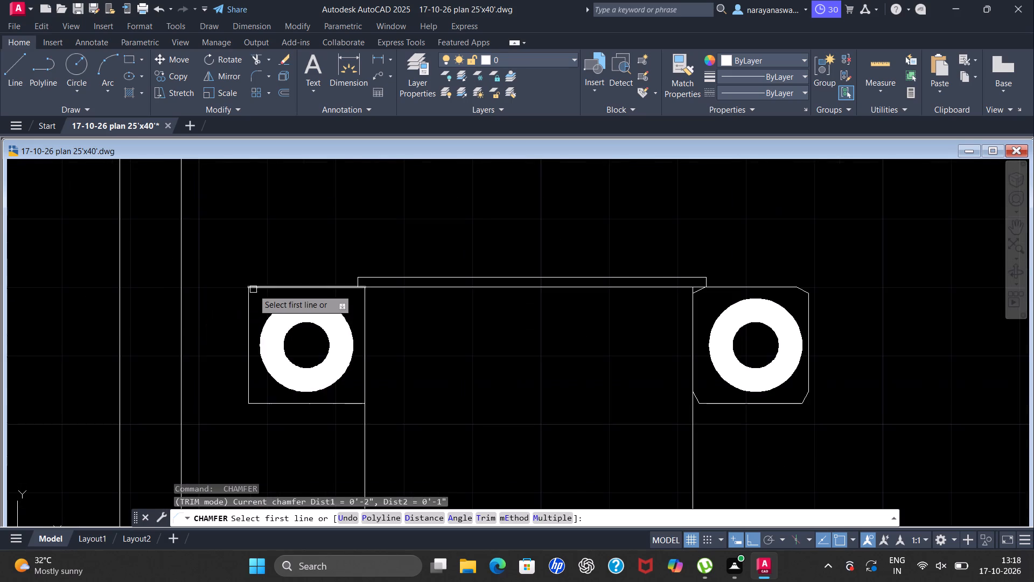
scroll(258, 288, "up", 3)
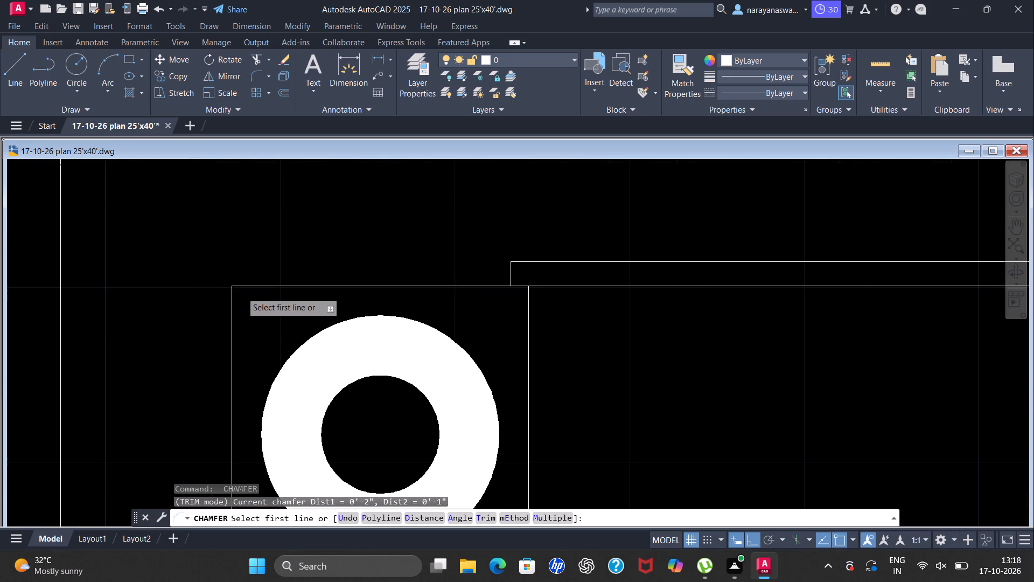
scroll(241, 292, "up", 1)
left_click(268, 275)
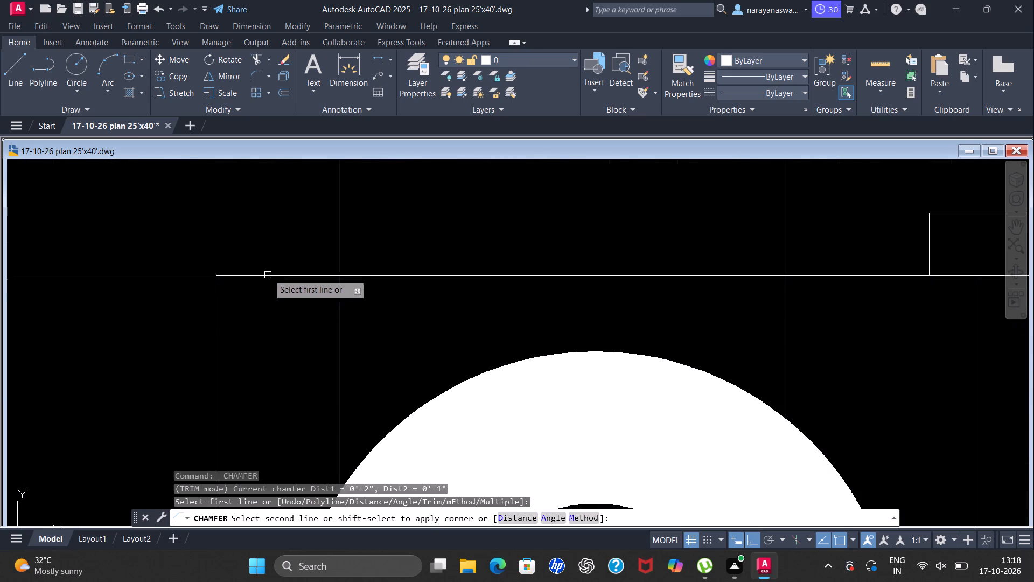
left_click(217, 324)
key("space")
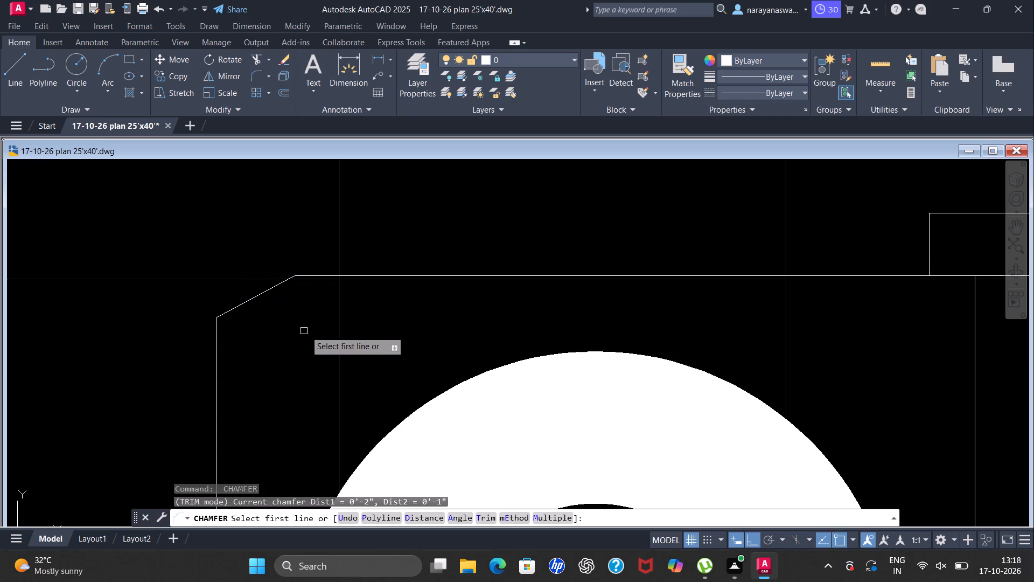
scroll(322, 327, "down", 2)
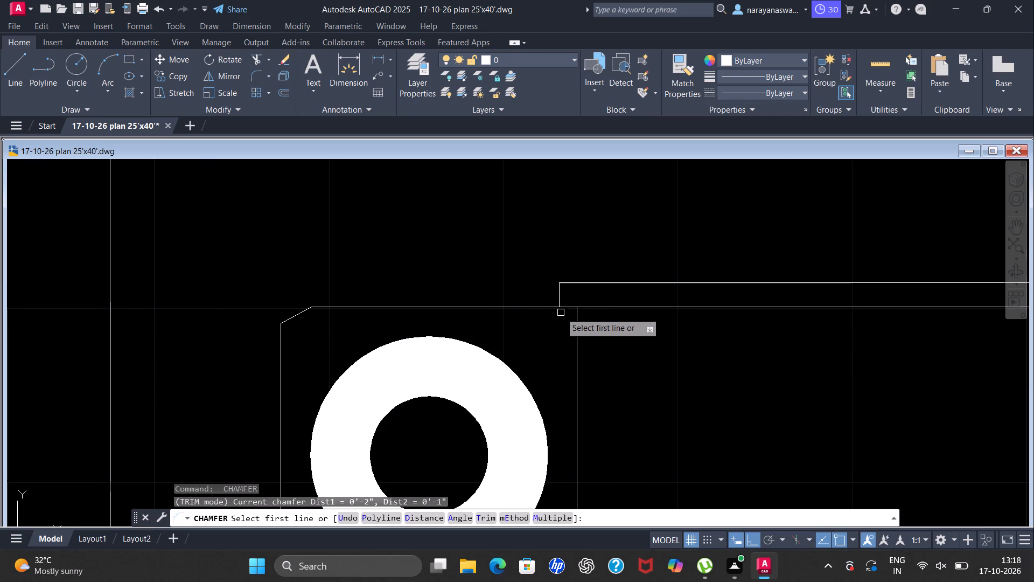
scroll(550, 311, "up", 1)
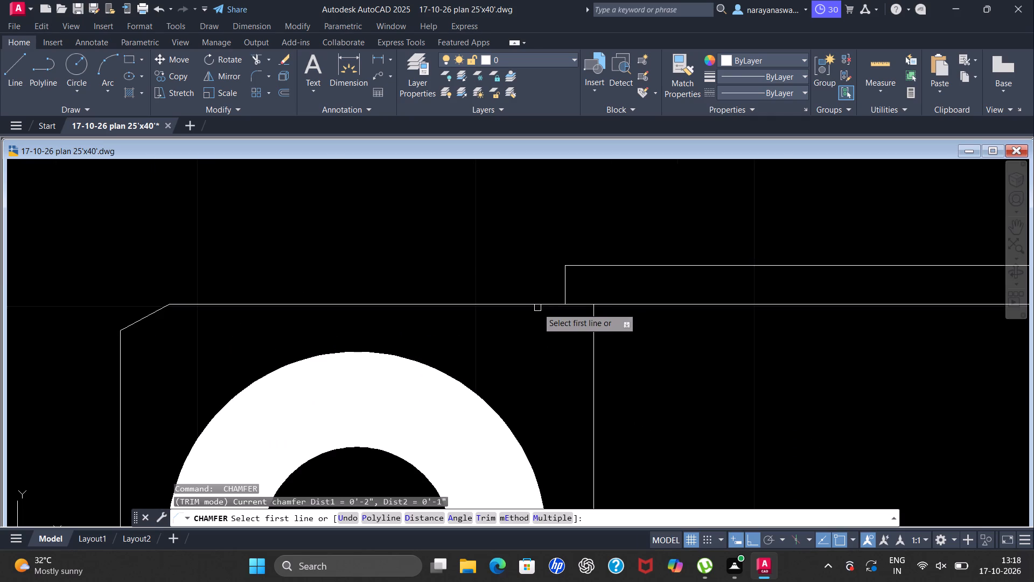
scroll(537, 308, "up", 2)
left_click(537, 301)
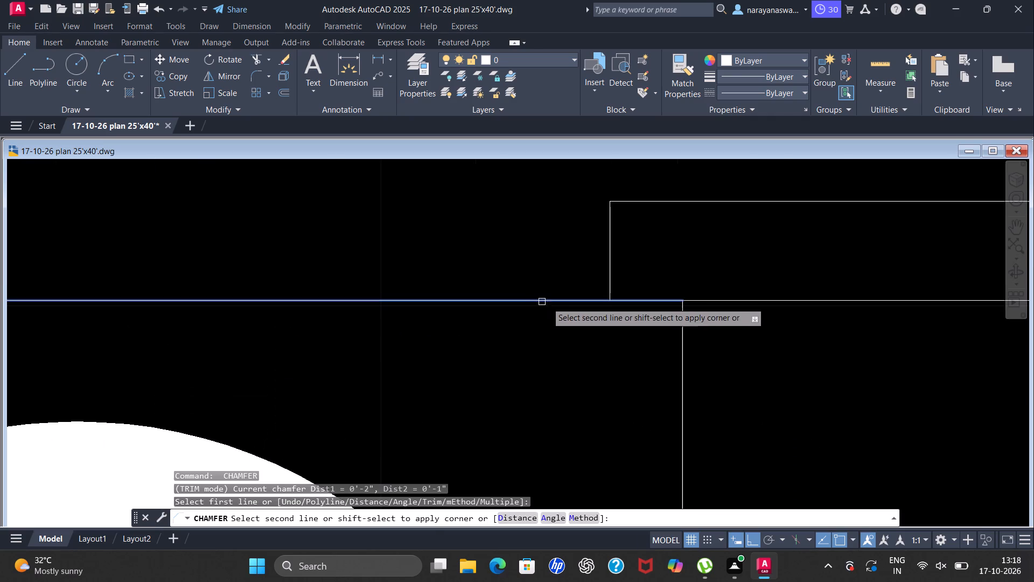
left_click(679, 384)
Chamfer the left small square's bottom corners at 2" and 1", with 2" along the left side and along the bottom line at the right corner.
scroll(625, 373, "down", 3)
scroll(515, 330, "down", 2)
key("space")
scroll(481, 425, "up", 1)
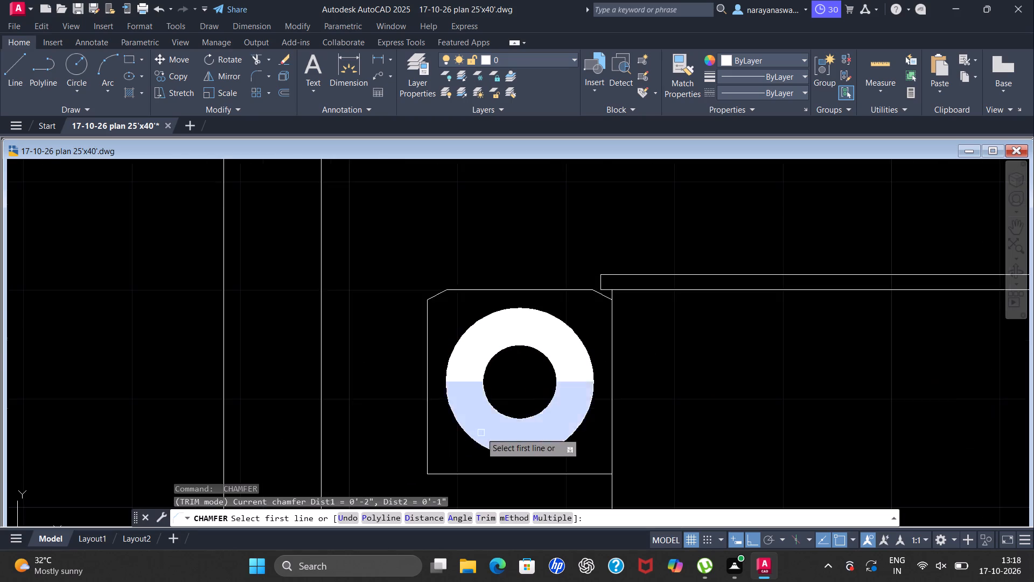
scroll(481, 433, "up", 1)
scroll(457, 372, "down", 2)
scroll(457, 440, "up", 2)
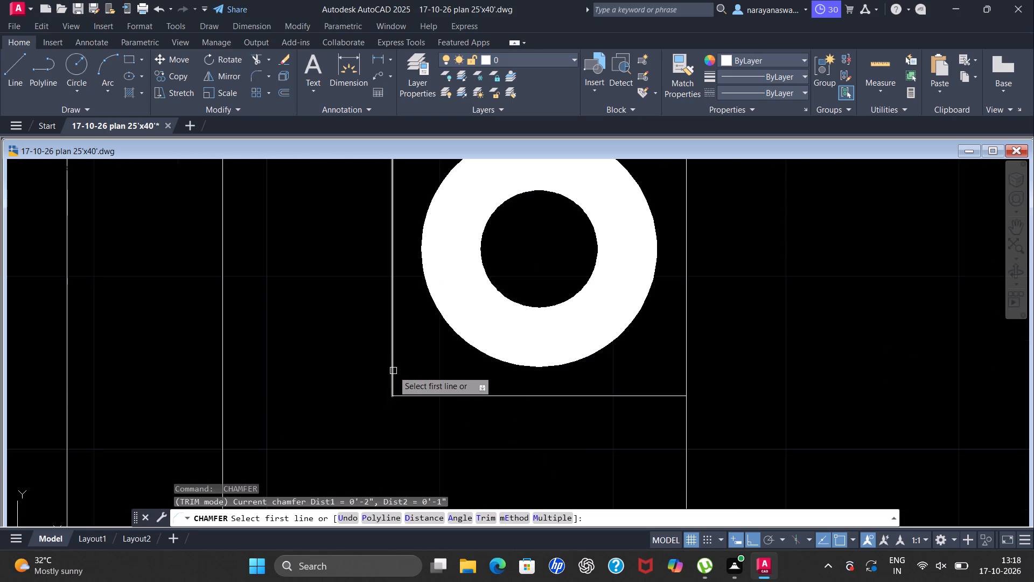
left_click(391, 372)
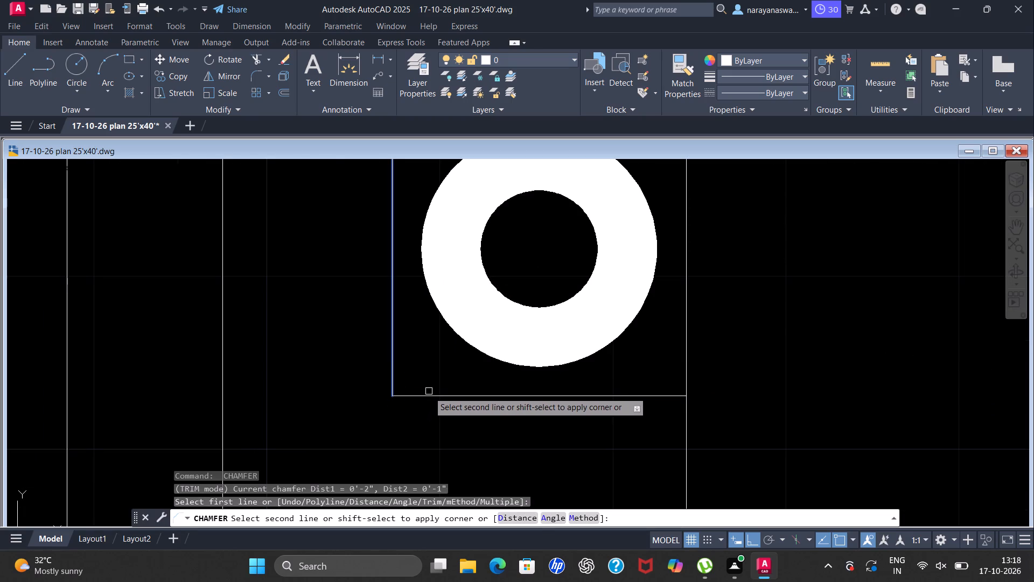
left_click(430, 398)
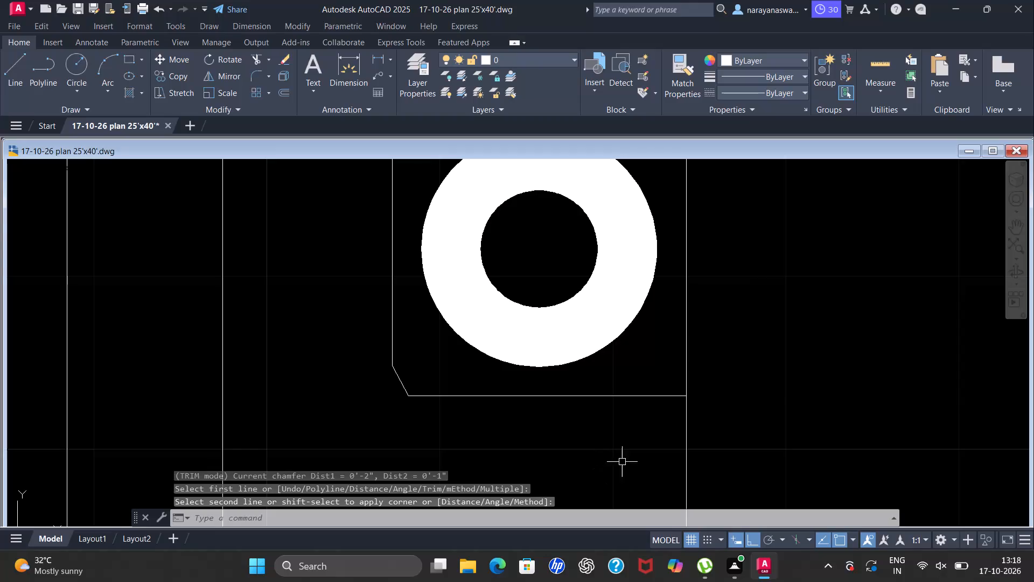
key("space")
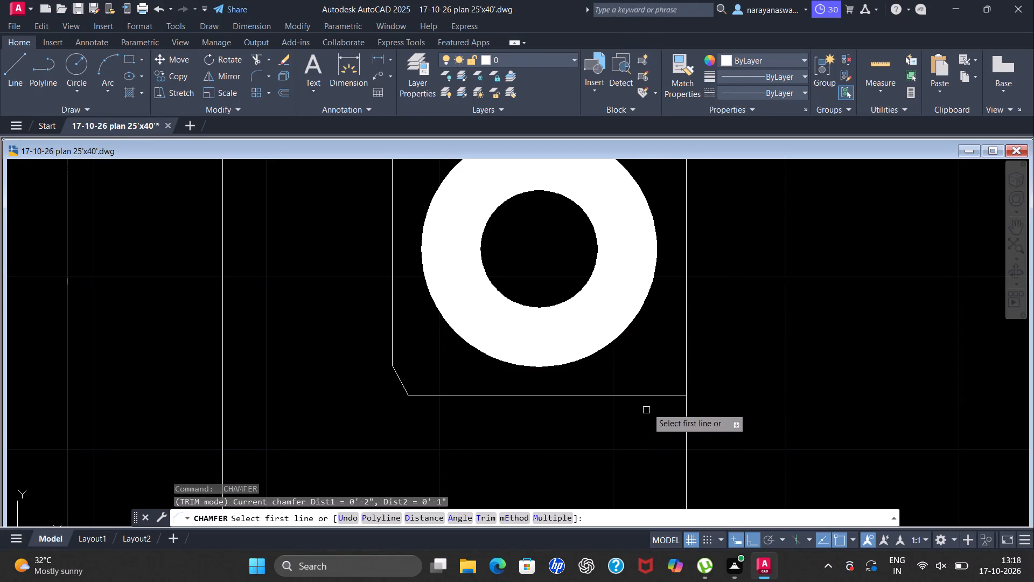
left_click(654, 396)
left_click(687, 363)
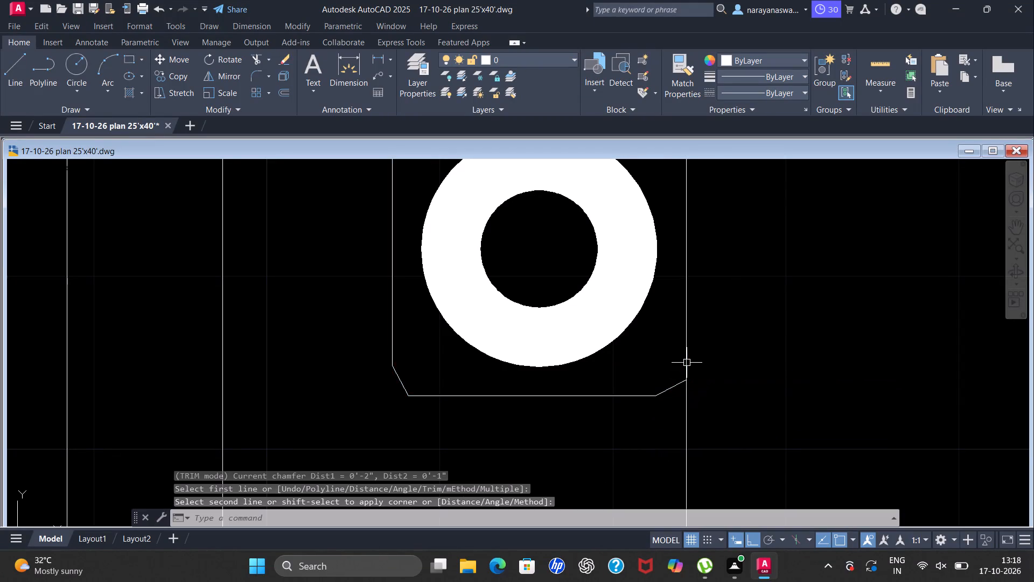
scroll(613, 361, "down", 3)
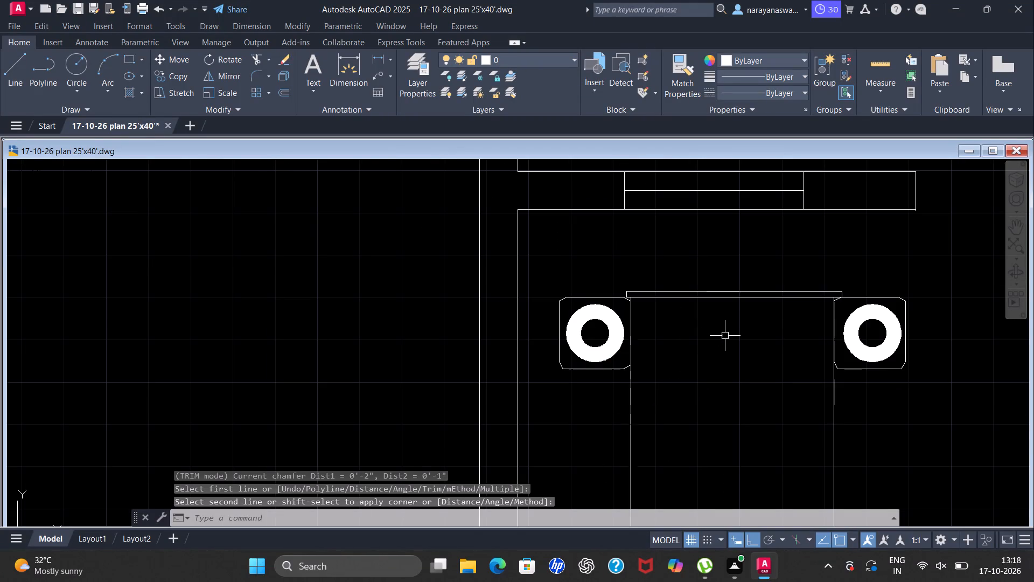
key("Escape")
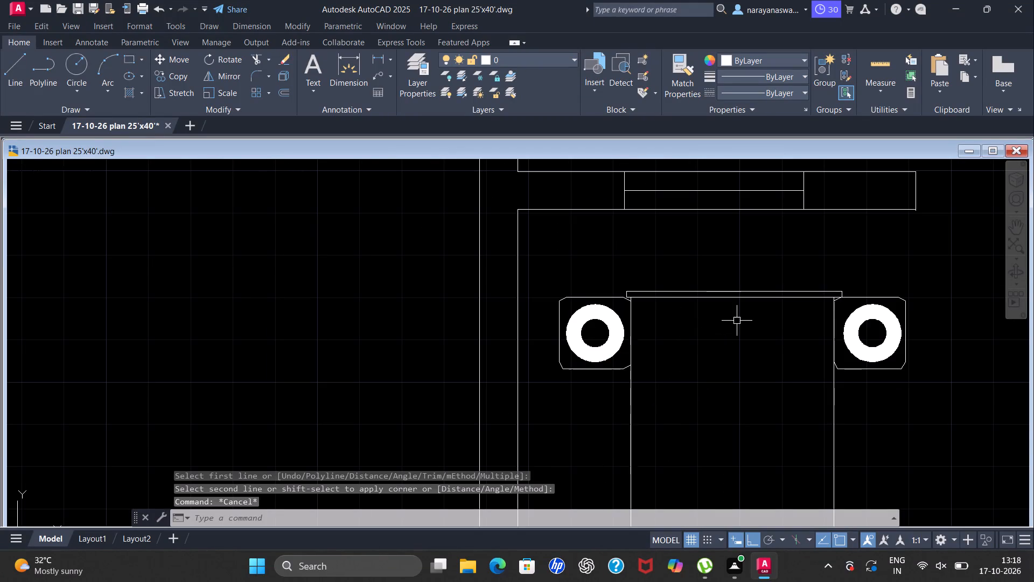
Save the drawing.
key("ctrl+s")
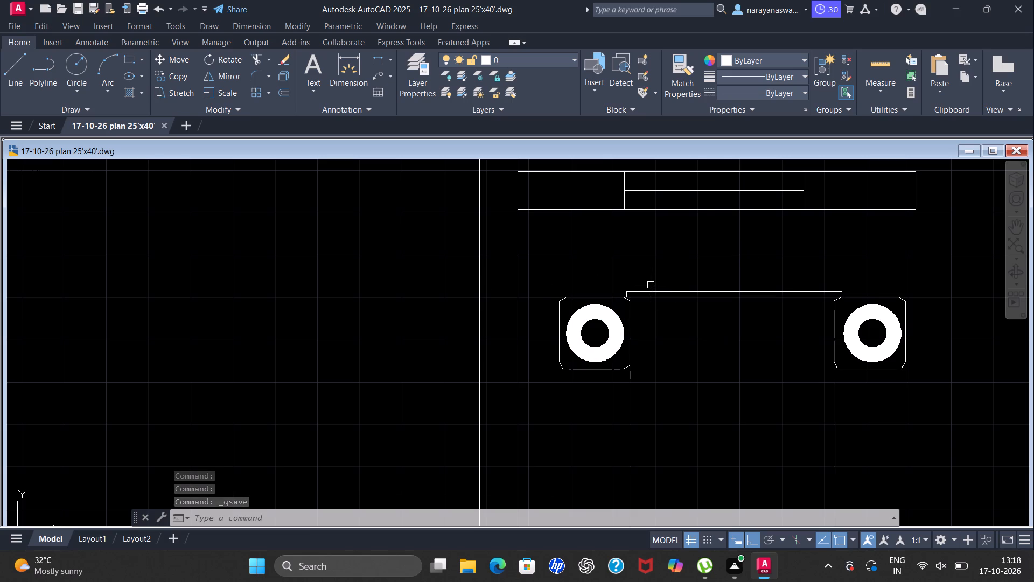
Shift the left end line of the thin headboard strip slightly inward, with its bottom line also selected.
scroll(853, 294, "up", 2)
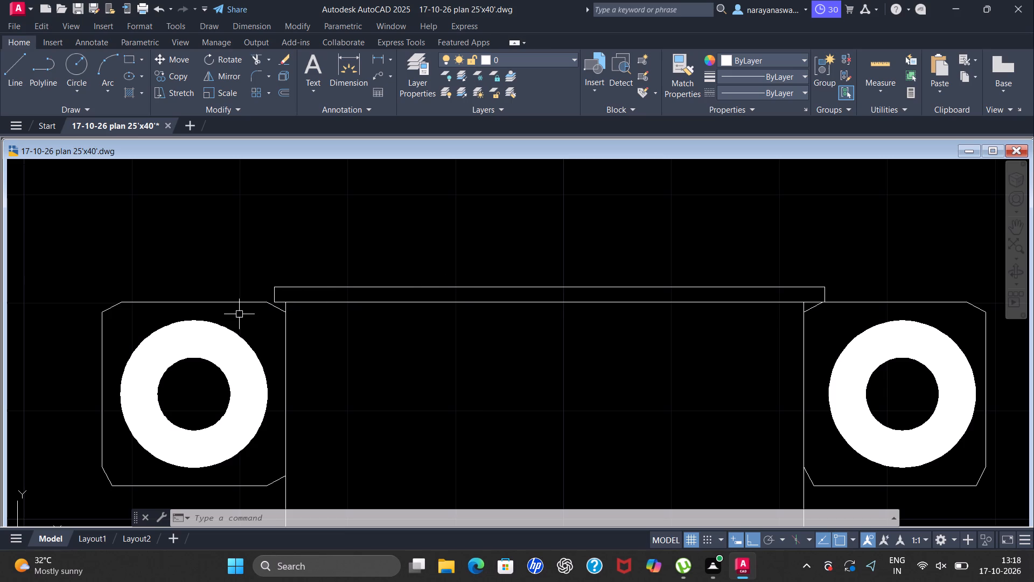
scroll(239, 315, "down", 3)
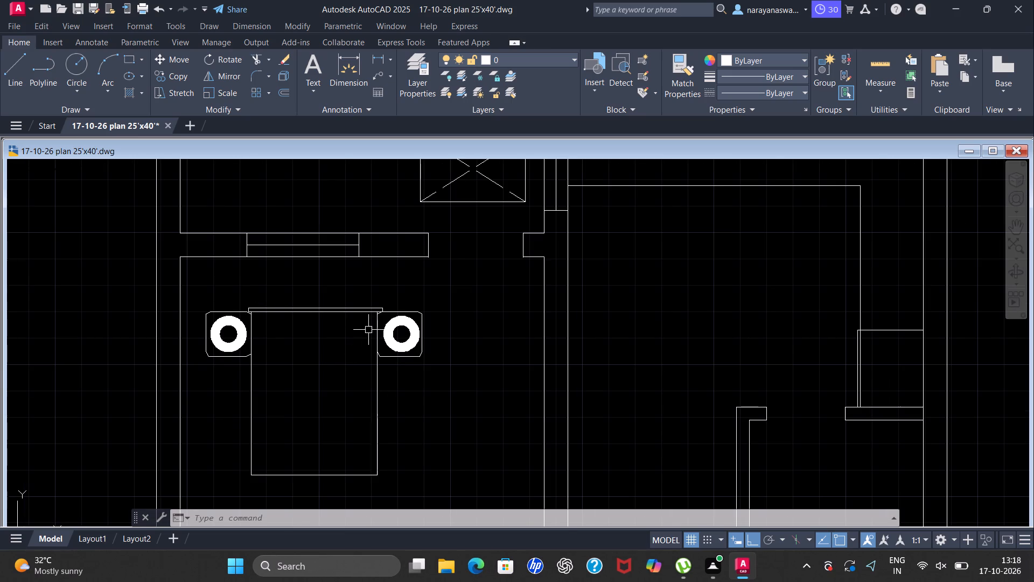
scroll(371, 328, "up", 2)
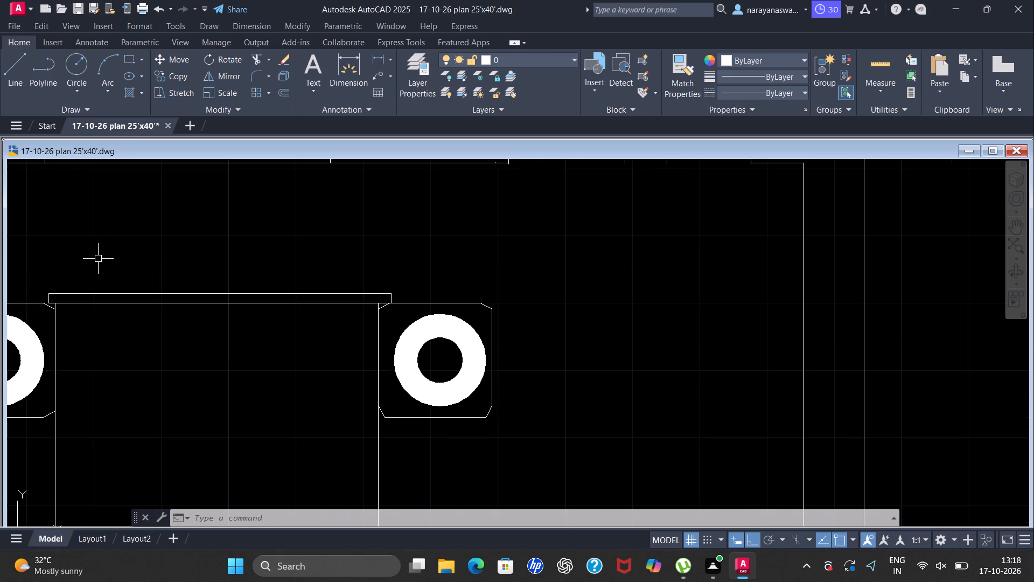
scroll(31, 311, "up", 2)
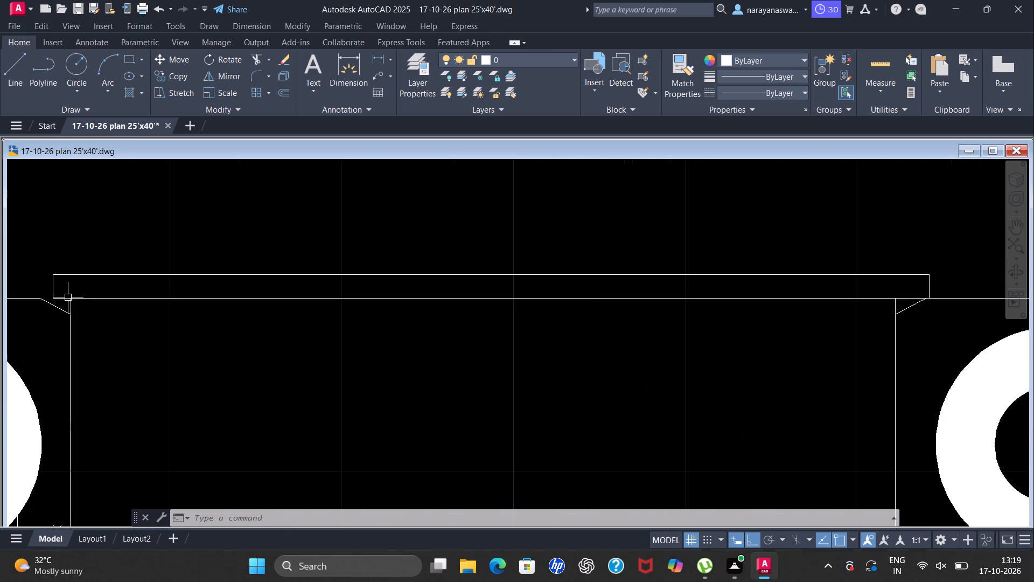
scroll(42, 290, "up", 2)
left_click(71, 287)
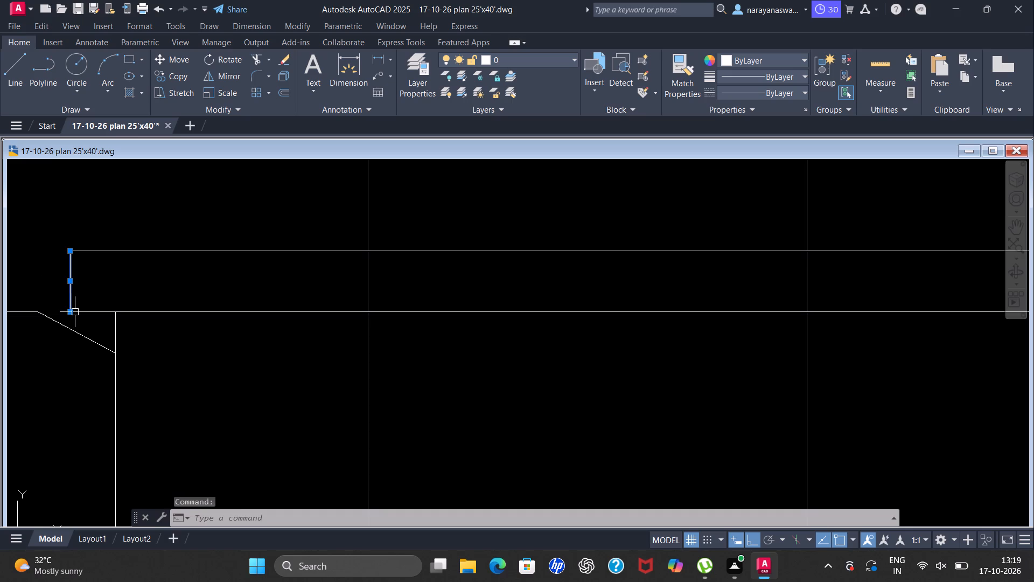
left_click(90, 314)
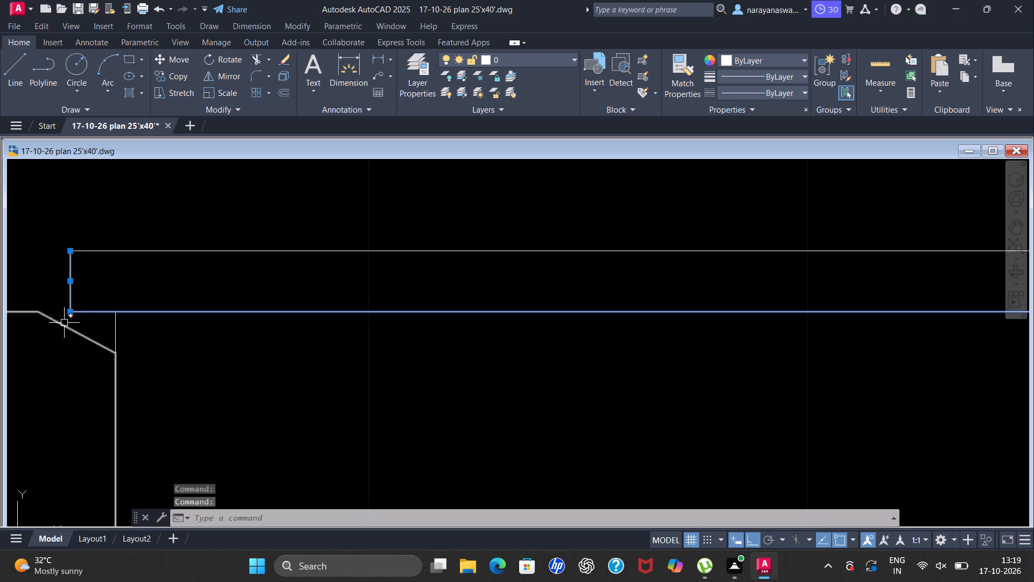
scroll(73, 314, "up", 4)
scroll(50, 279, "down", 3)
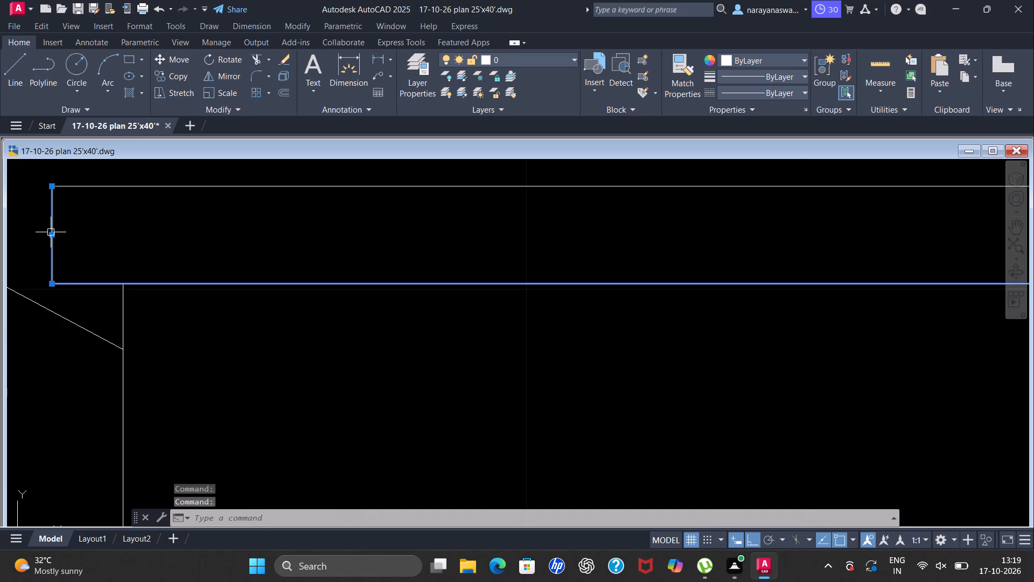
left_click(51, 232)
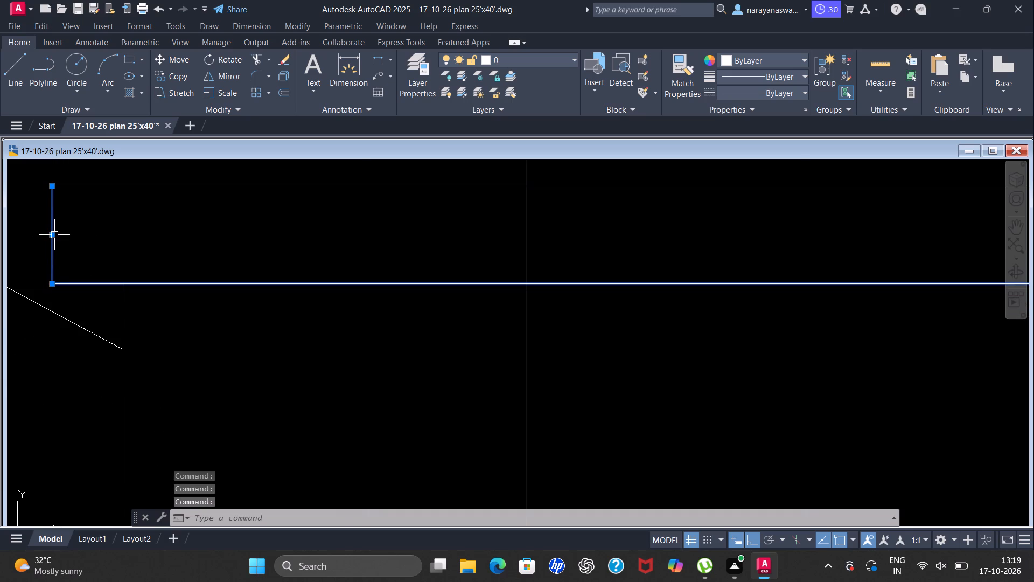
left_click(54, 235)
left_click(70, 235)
Stretch the headboard strip's bottom line at its left end to the upper end of the left square's top-right chamfer.
scroll(51, 286, "down", 1)
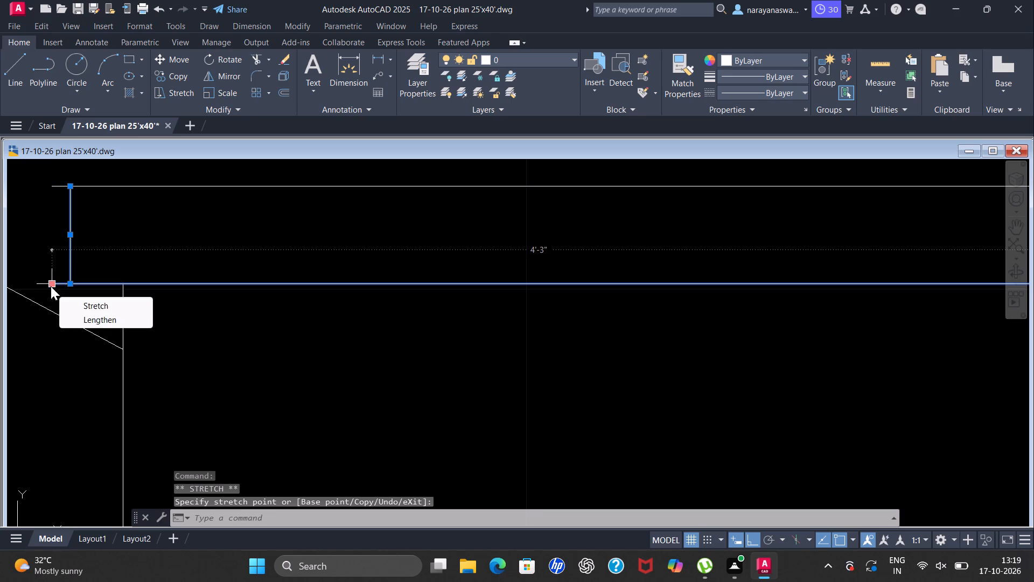
scroll(51, 286, "down", 4)
scroll(18, 245, "up", 3)
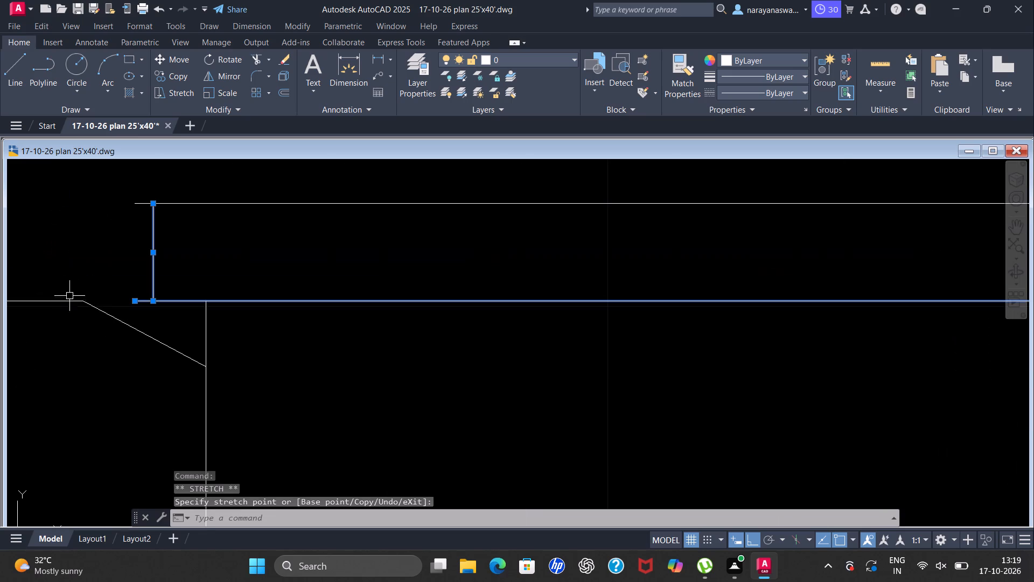
scroll(140, 305, "up", 2)
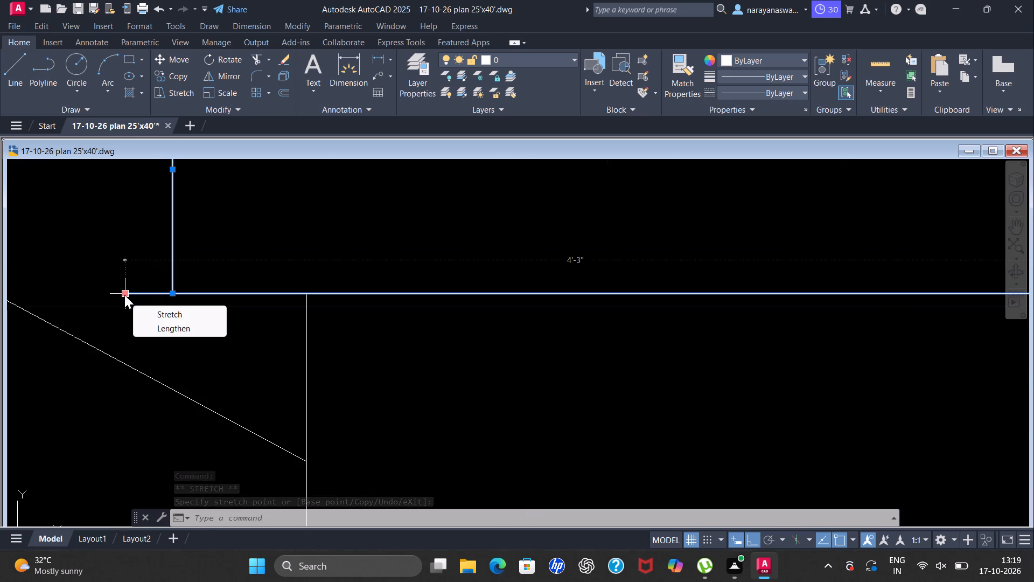
scroll(124, 295, "down", 4)
scroll(413, 275, "down", 3)
scroll(458, 266, "down", 4)
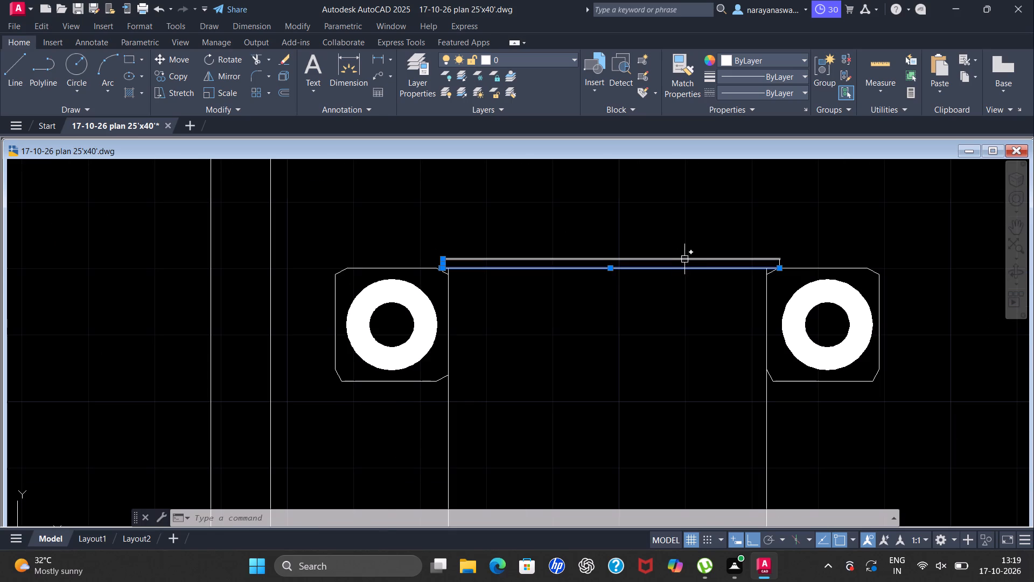
scroll(461, 258, "up", 2)
scroll(387, 274, "up", 3)
scroll(481, 321, "up", 3)
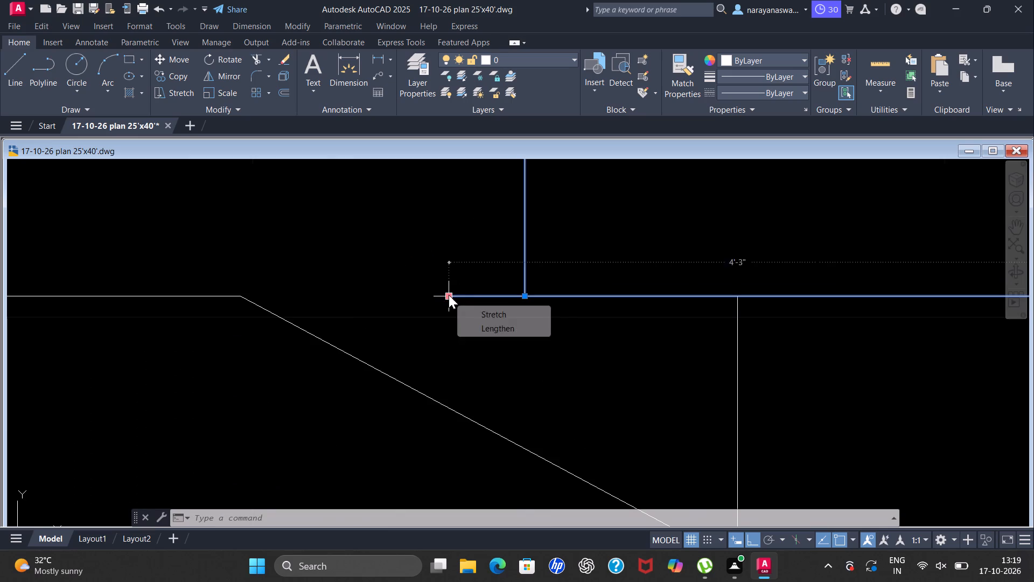
left_click(449, 295)
left_click(239, 289)
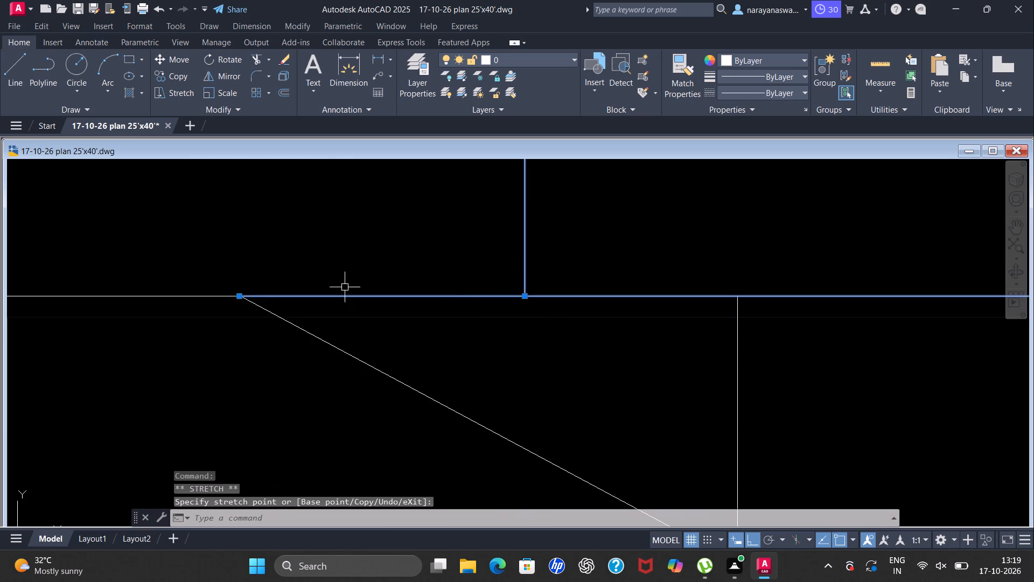
scroll(345, 287, "down", 2)
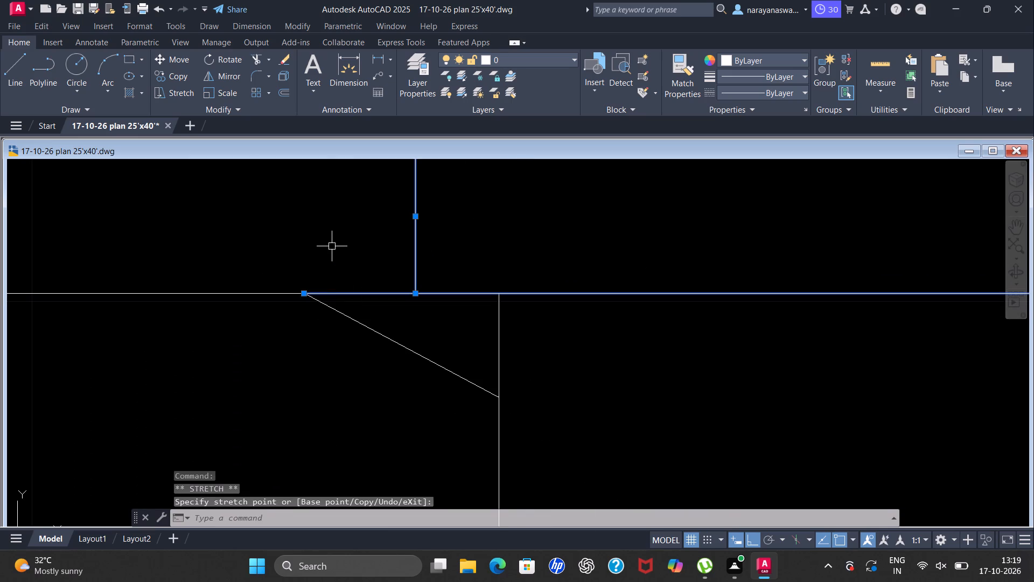
key("Escape")
Move the headboard strip's left end line about 1" outward to align with the upper end of the left square's chamfer.
scroll(347, 256, "down", 2)
scroll(367, 241, "up", 2)
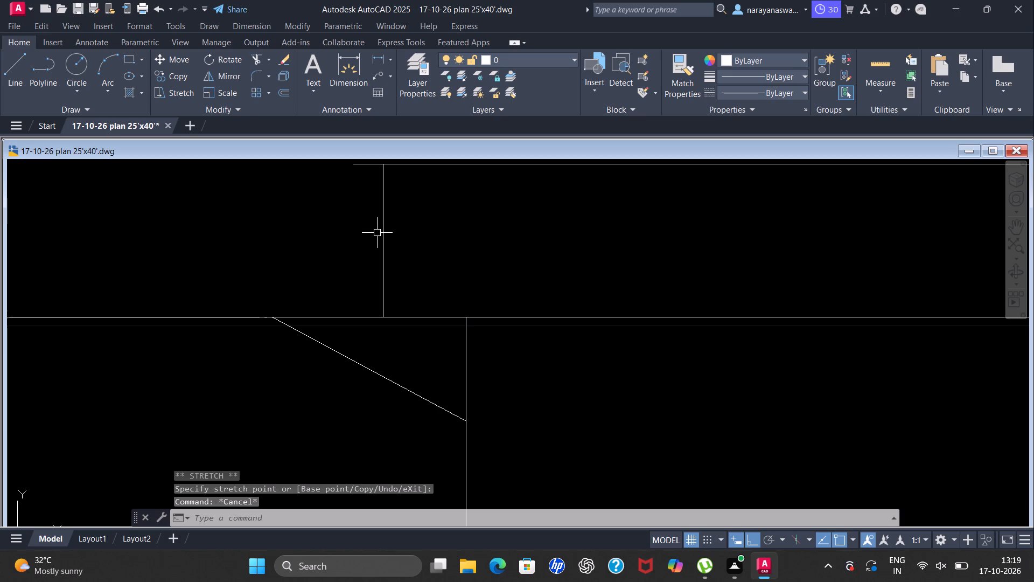
left_click(382, 231)
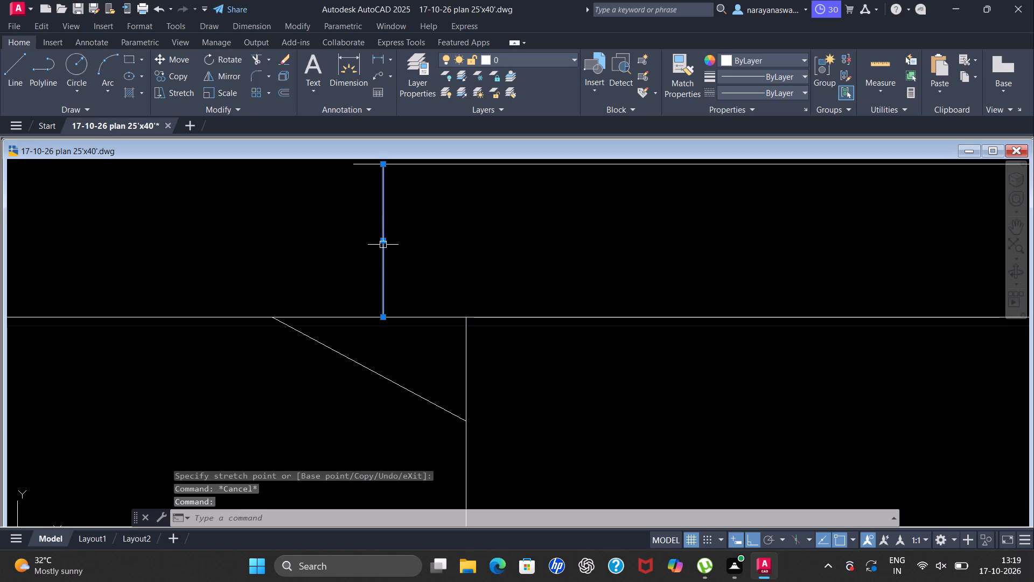
left_click(385, 242)
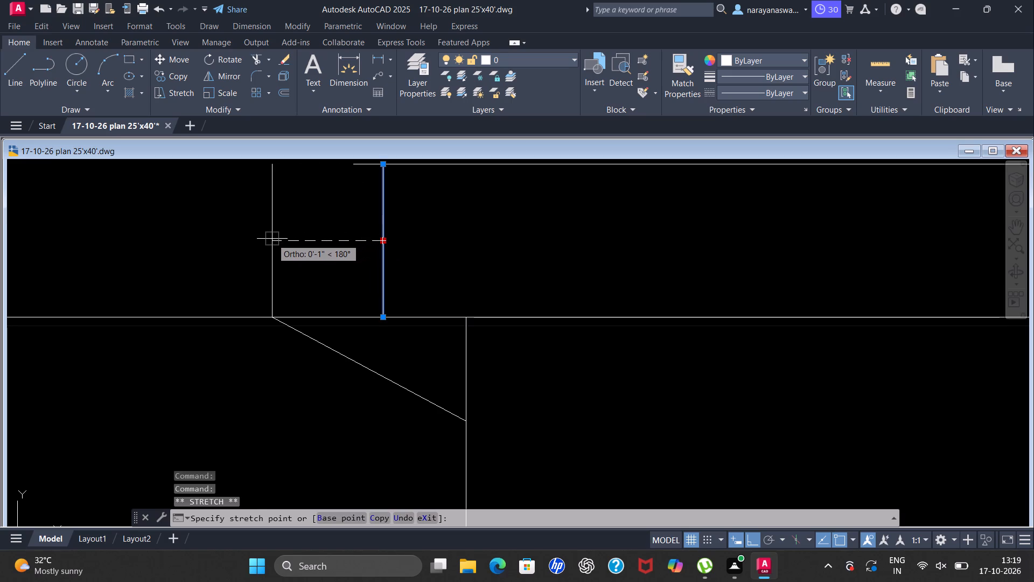
left_click(274, 237)
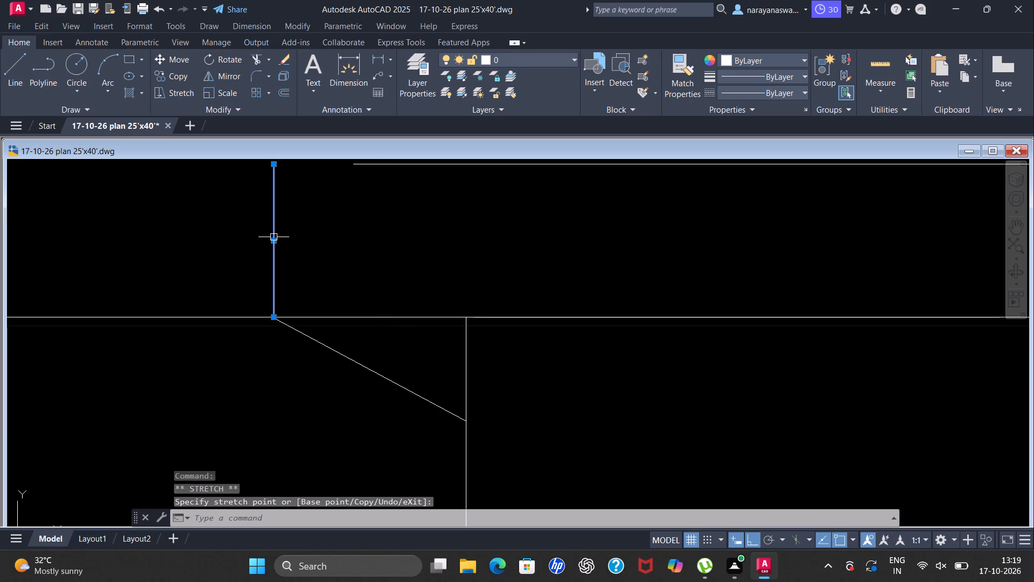
Extend the headboard strip's top line to meet its left end line.
scroll(304, 282, "down", 3)
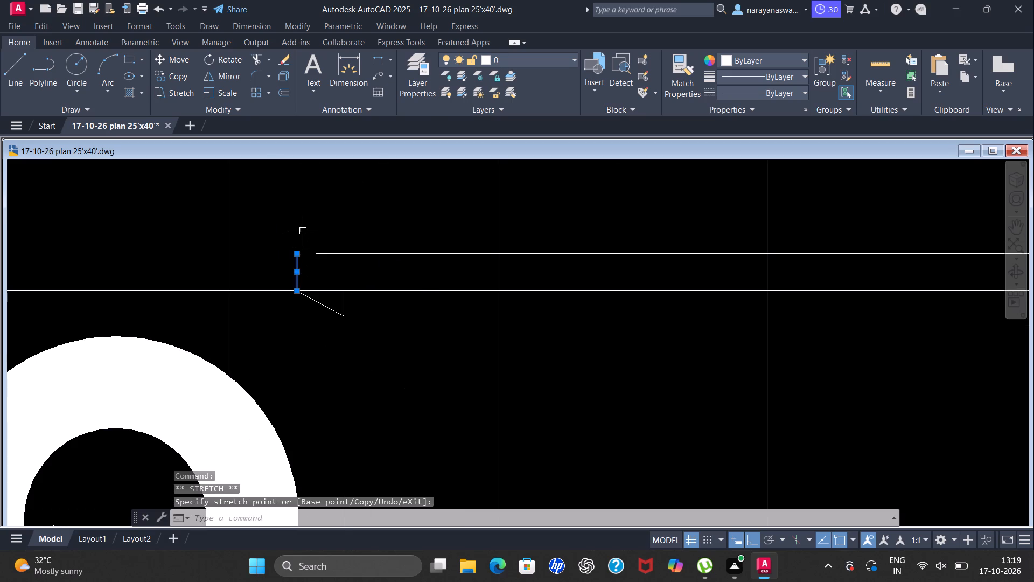
key("Escape")
scroll(326, 216, "up", 1)
scroll(301, 262, "up", 3)
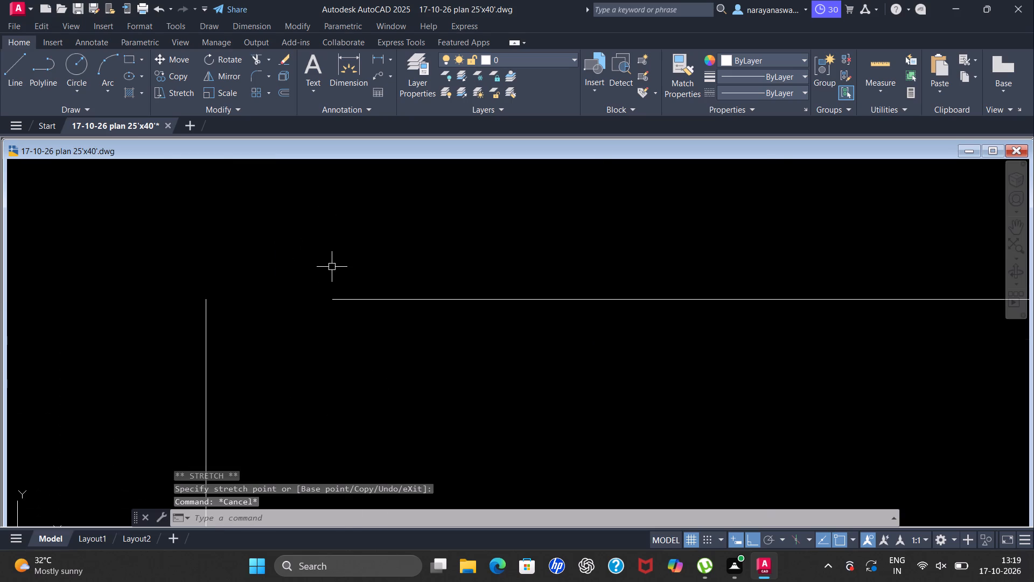
scroll(331, 289, "down", 2)
type("EX")
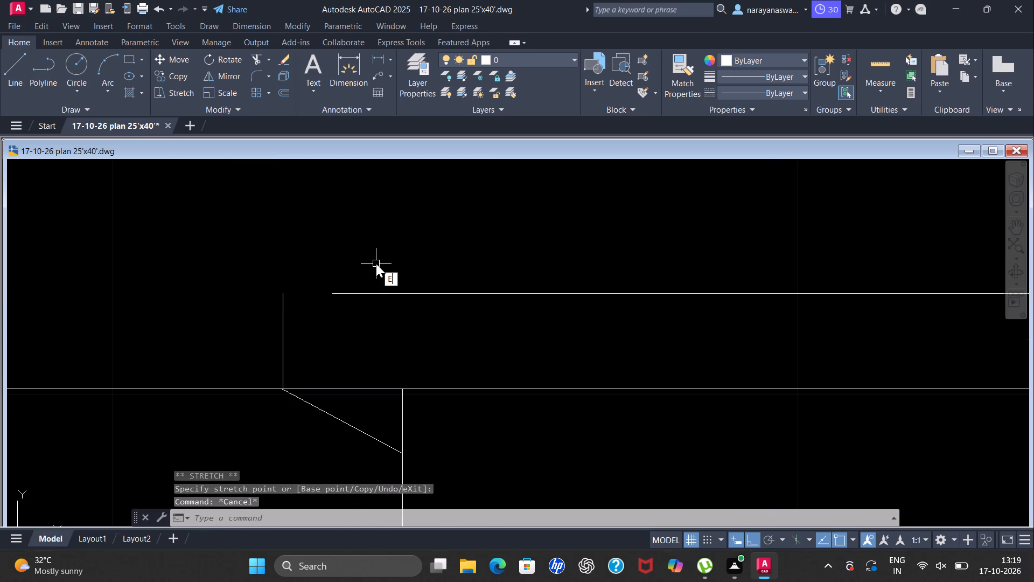
key("Return")
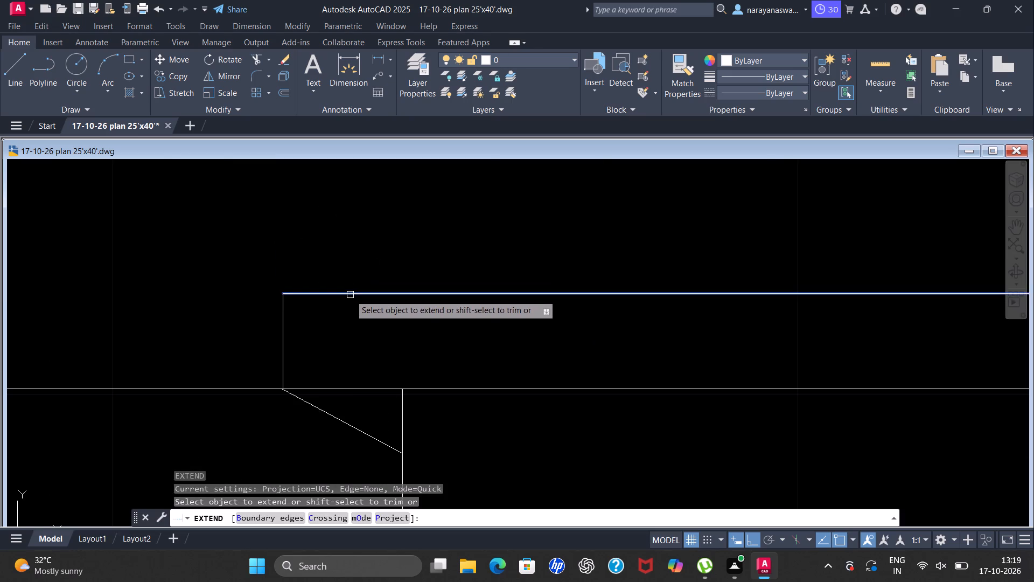
left_click(350, 295)
key("Escape")
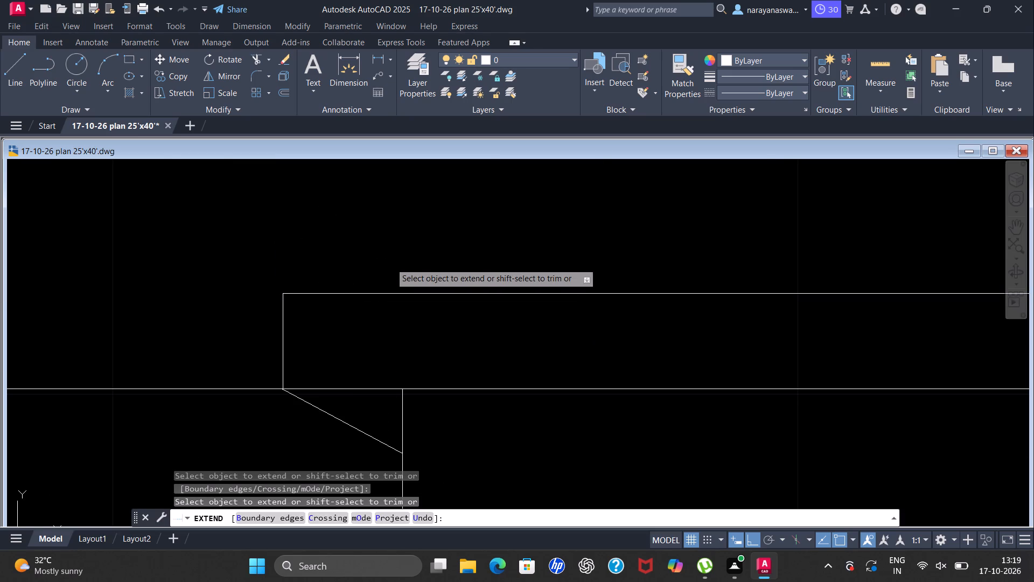
Turn off Ortho mode while trying a freehand spline on the bed just below the headboard strip.
scroll(390, 263, "down", 5)
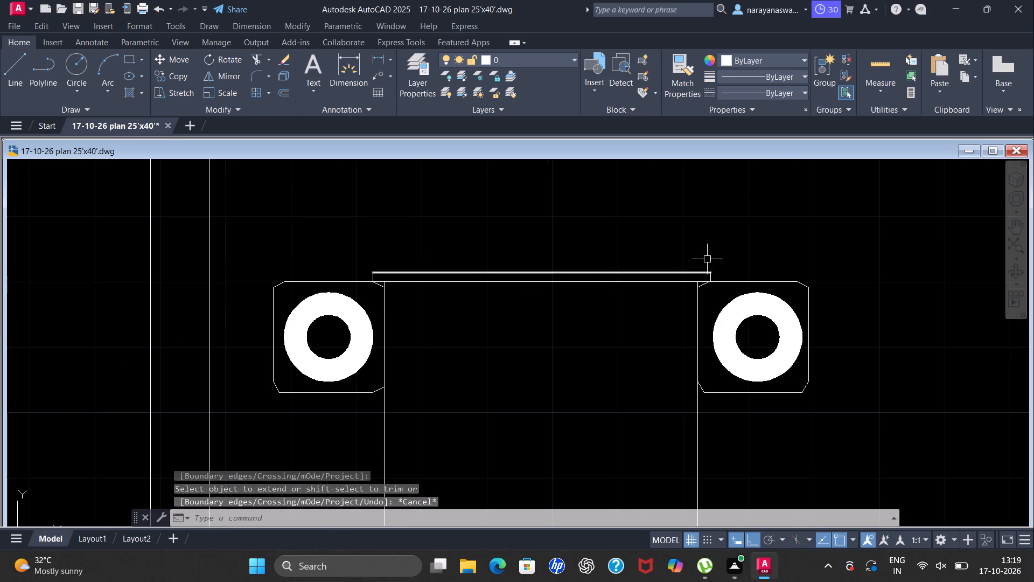
scroll(533, 293, "down", 1)
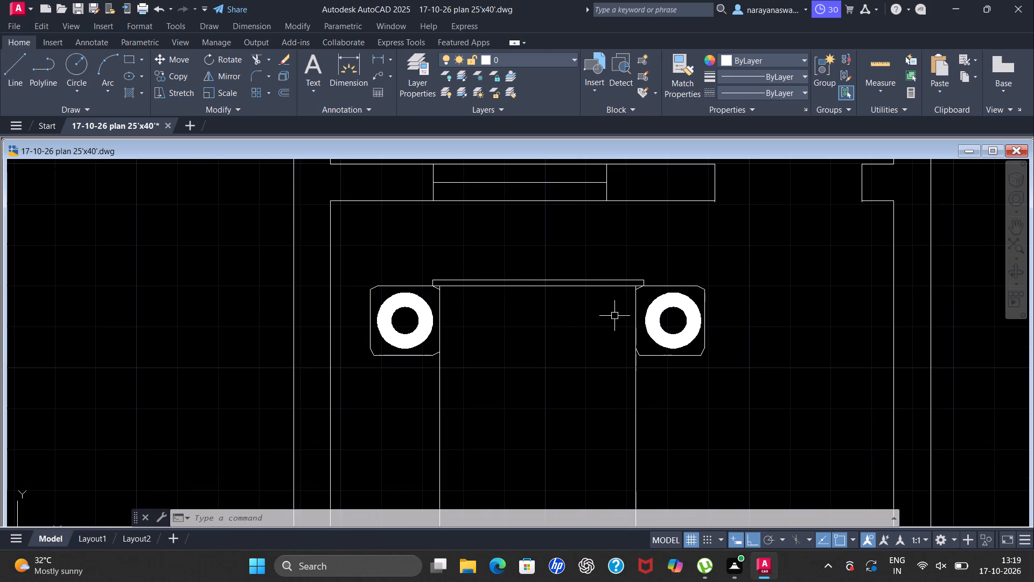
scroll(616, 322, "up", 1)
left_click(83, 109)
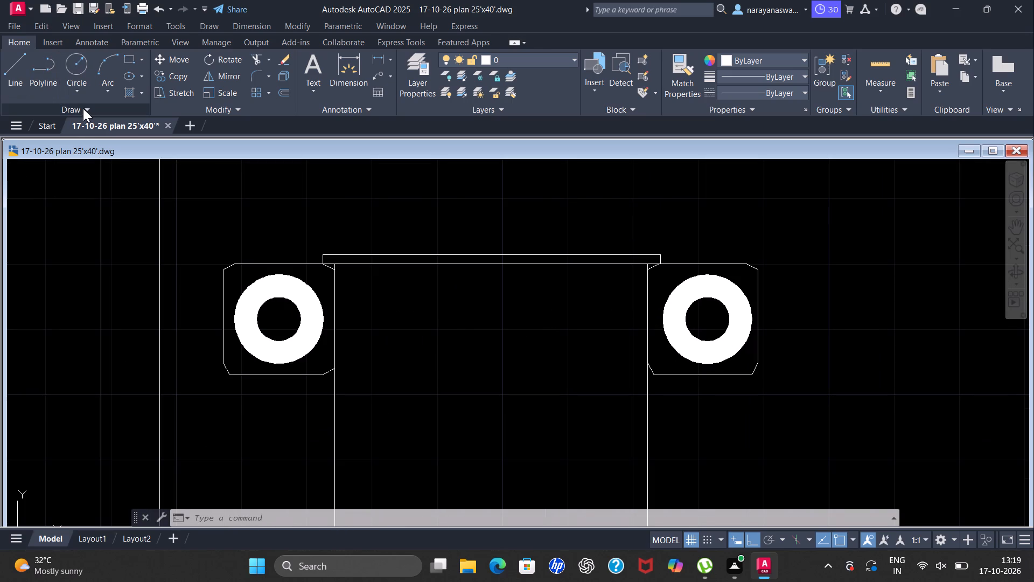
left_click(3, 120)
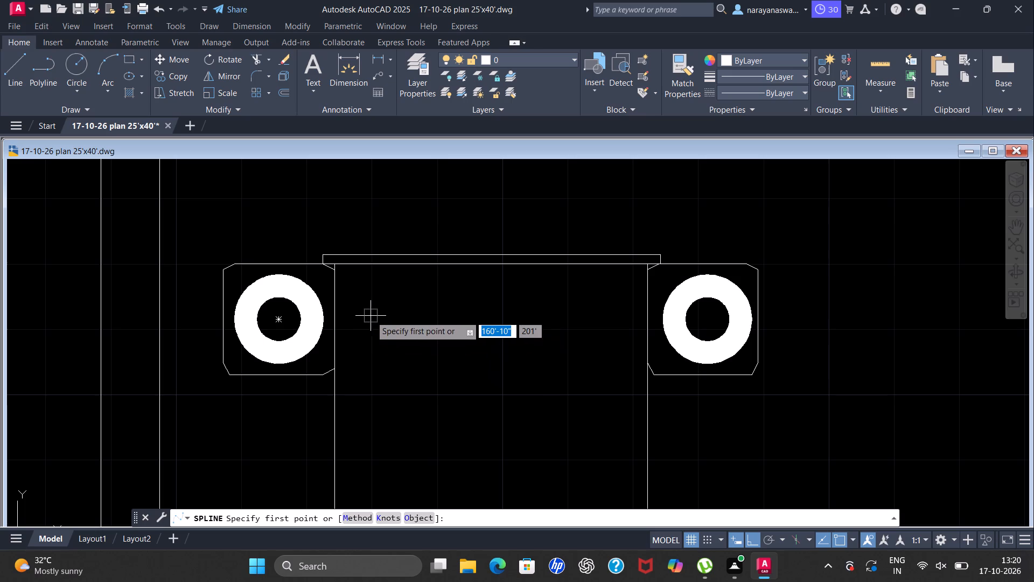
scroll(369, 307, "up", 1)
left_click(389, 301)
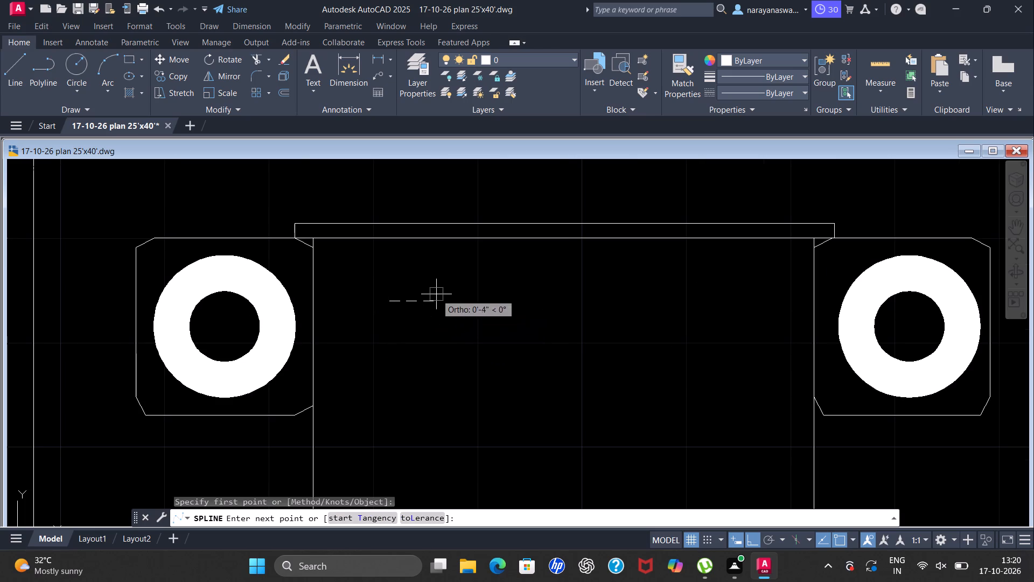
left_click(746, 537)
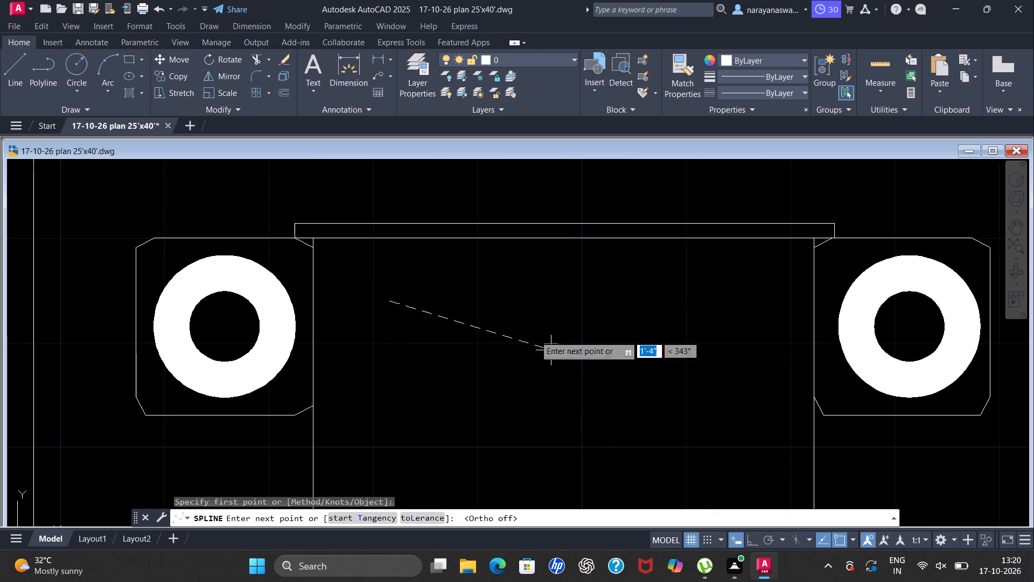
left_click(415, 314)
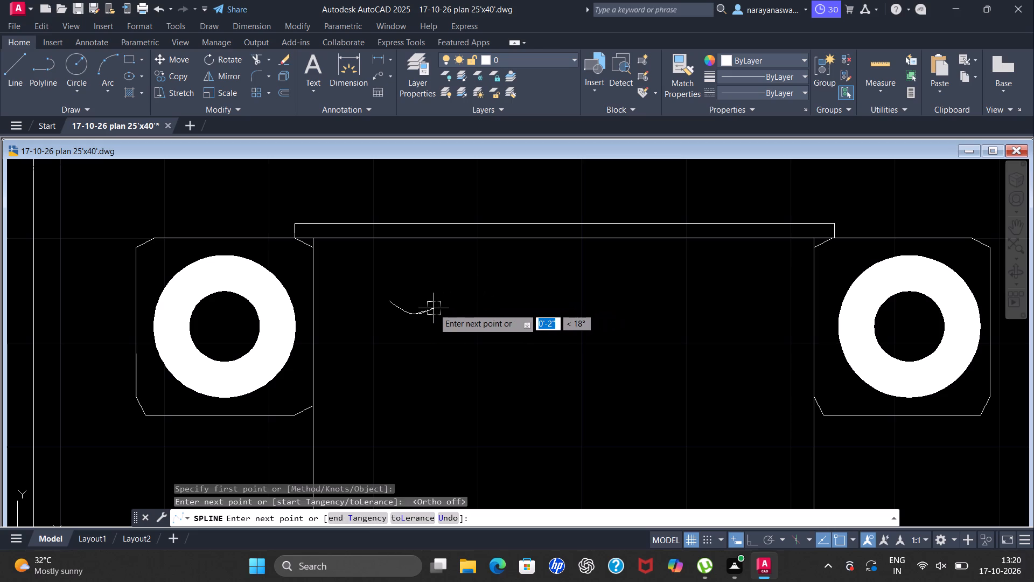
key("Escape")
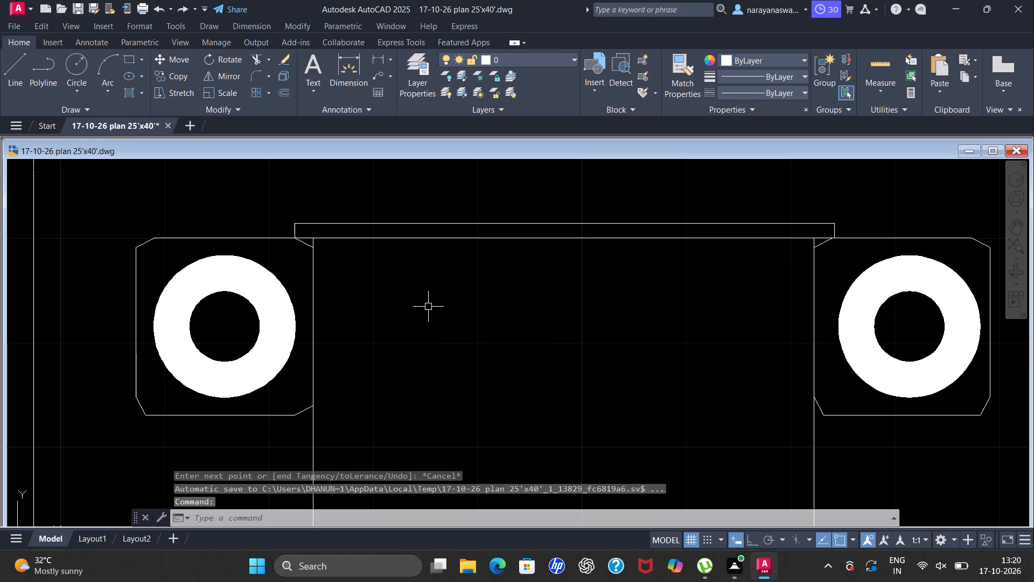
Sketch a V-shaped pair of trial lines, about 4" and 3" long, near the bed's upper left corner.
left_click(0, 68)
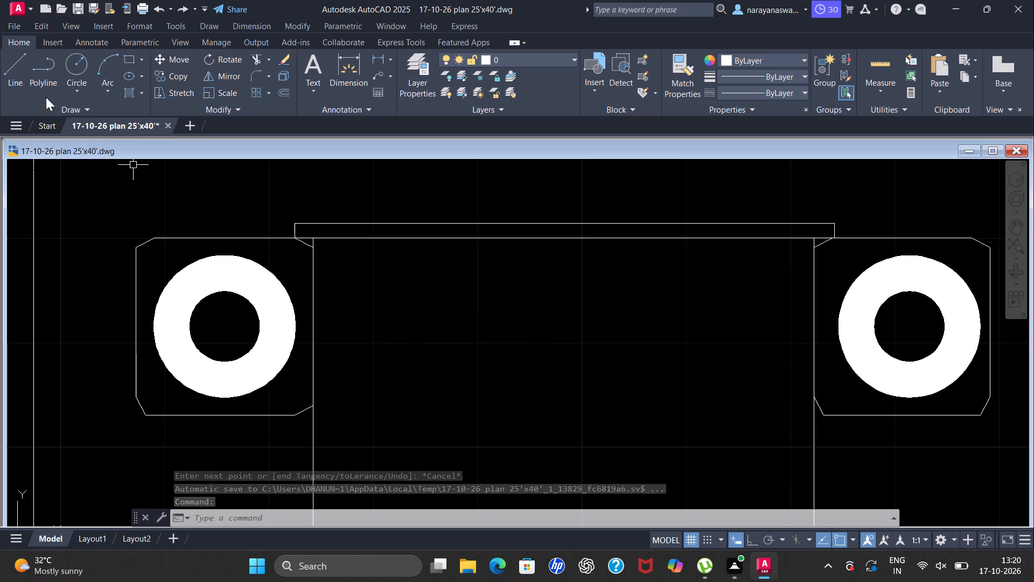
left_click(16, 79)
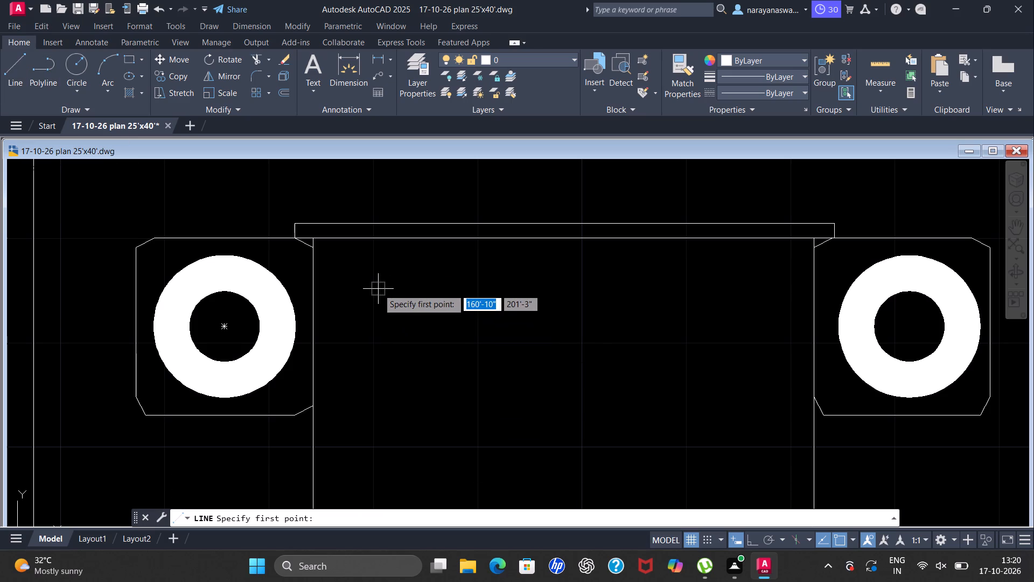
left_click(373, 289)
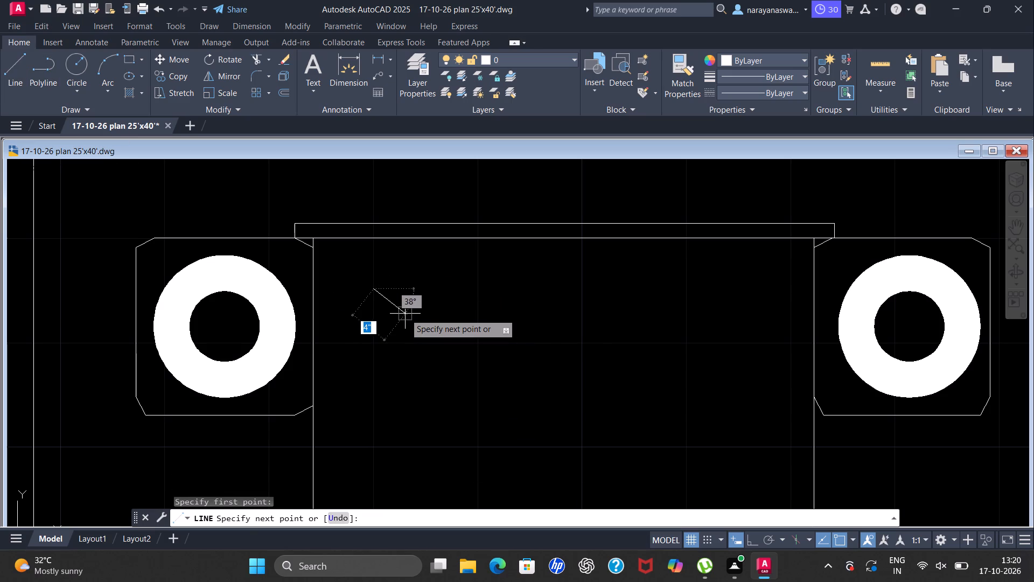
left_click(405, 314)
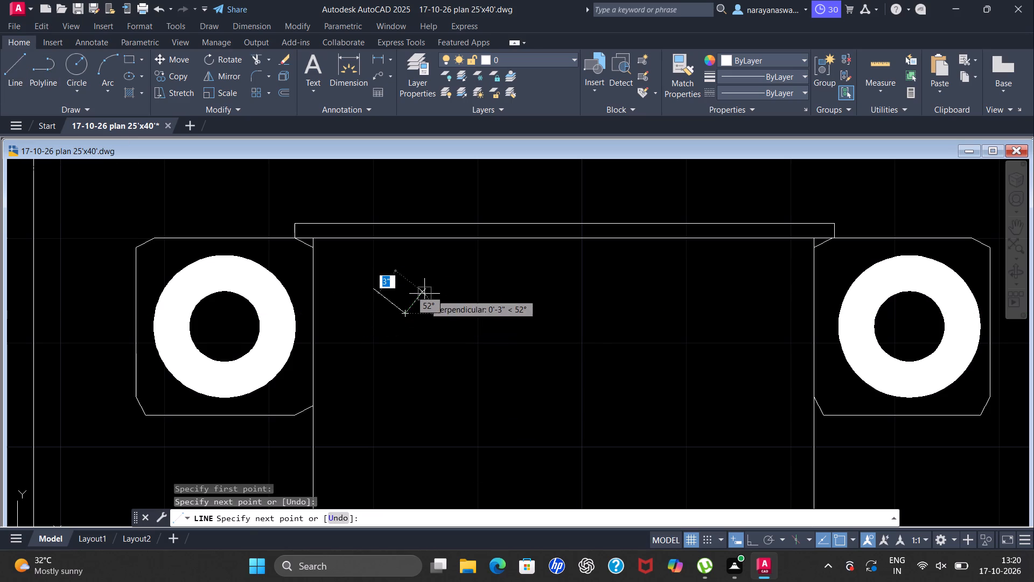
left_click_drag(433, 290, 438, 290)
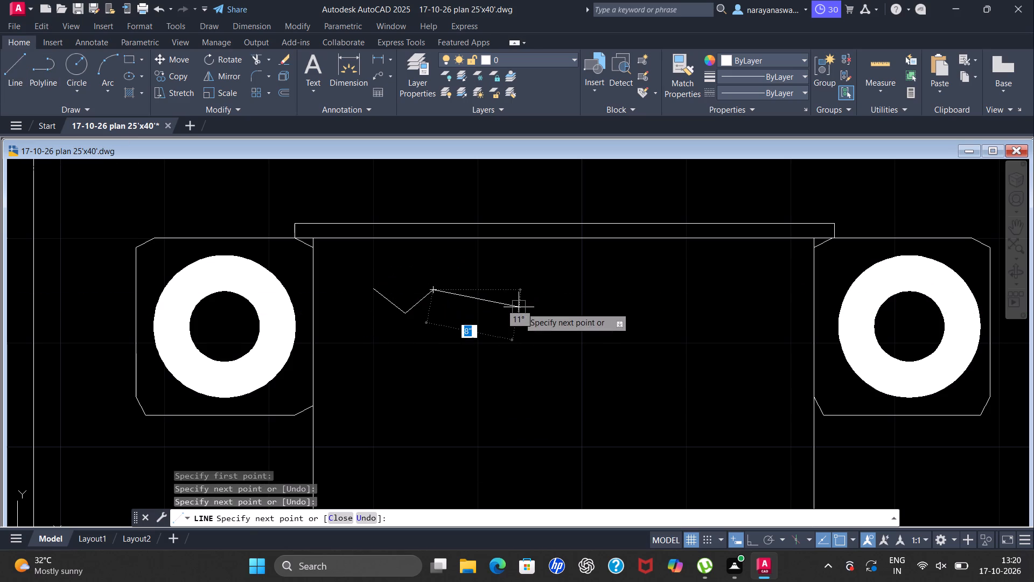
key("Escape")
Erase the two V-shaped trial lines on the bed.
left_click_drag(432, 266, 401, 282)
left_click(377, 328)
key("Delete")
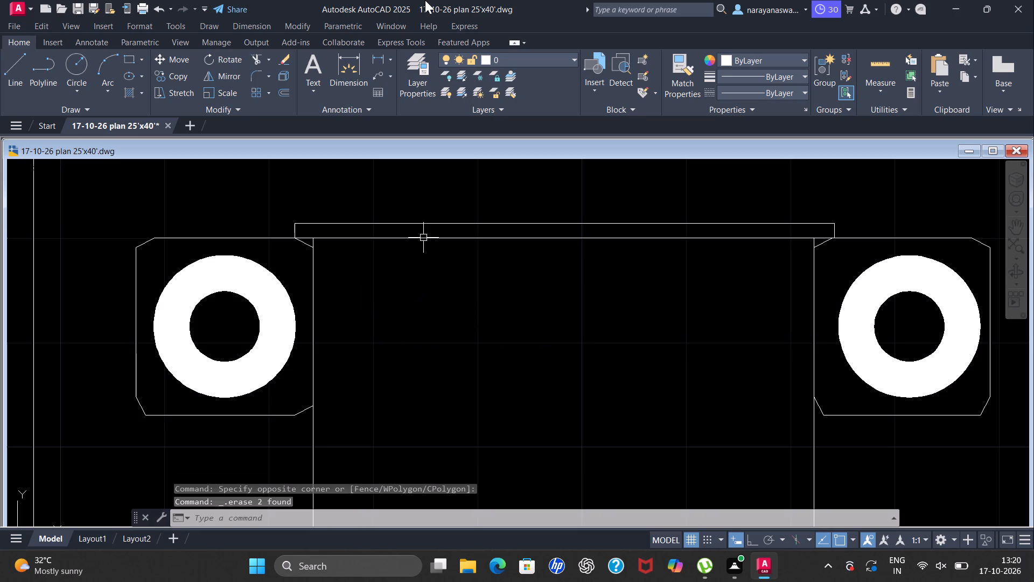
Start a fit-point spline on the bed's upper left area, tracing the wavy top edge of a pillow to its top-right corner.
left_click(57, 103)
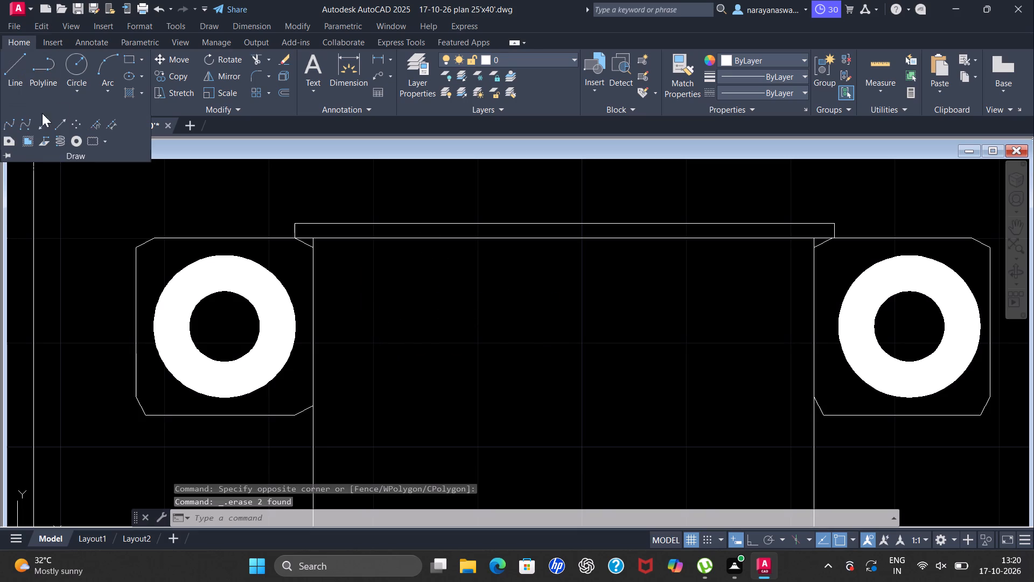
left_click(9, 123)
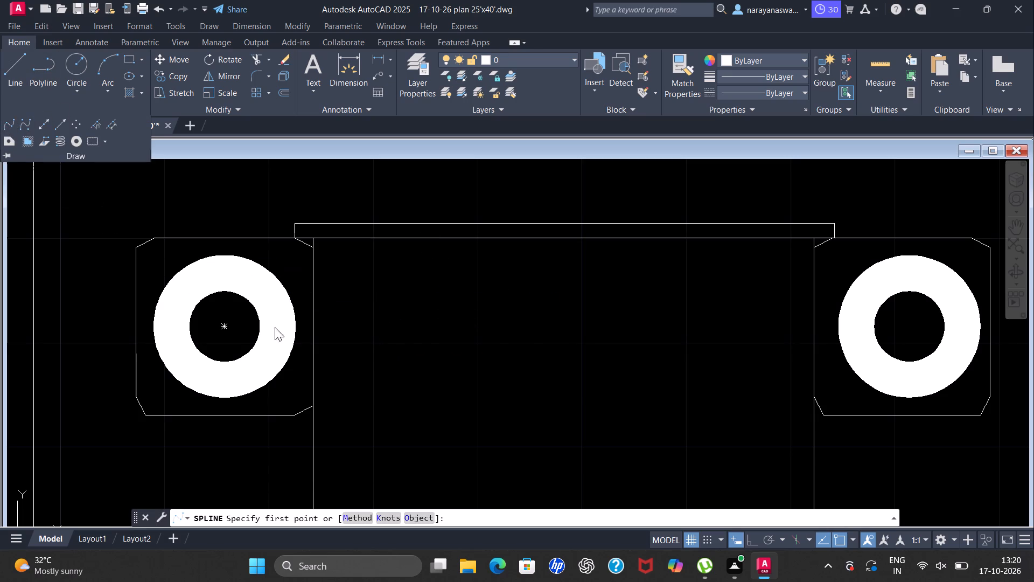
left_click(380, 293)
left_click(404, 304)
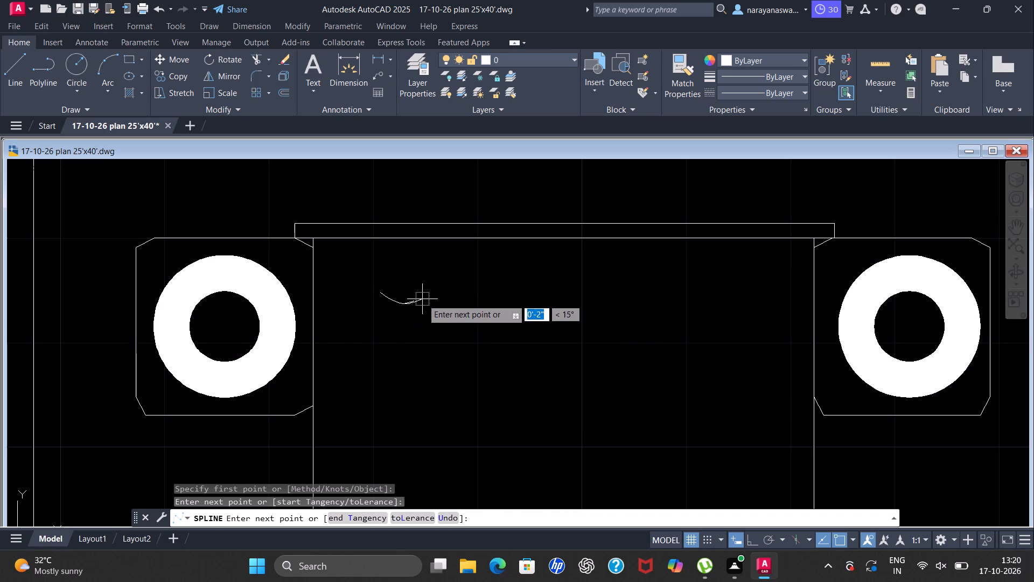
left_click(441, 287)
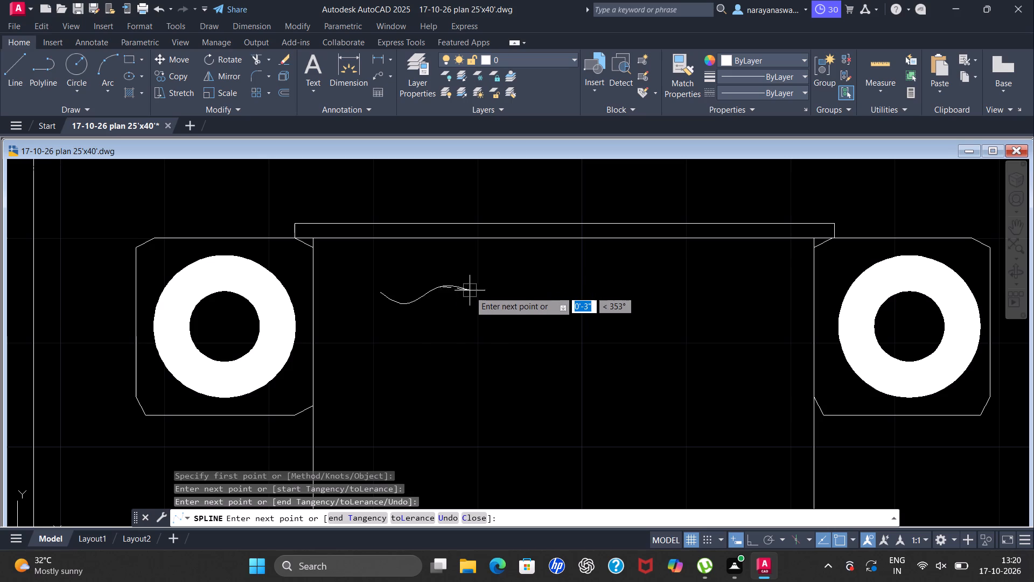
left_click(482, 302)
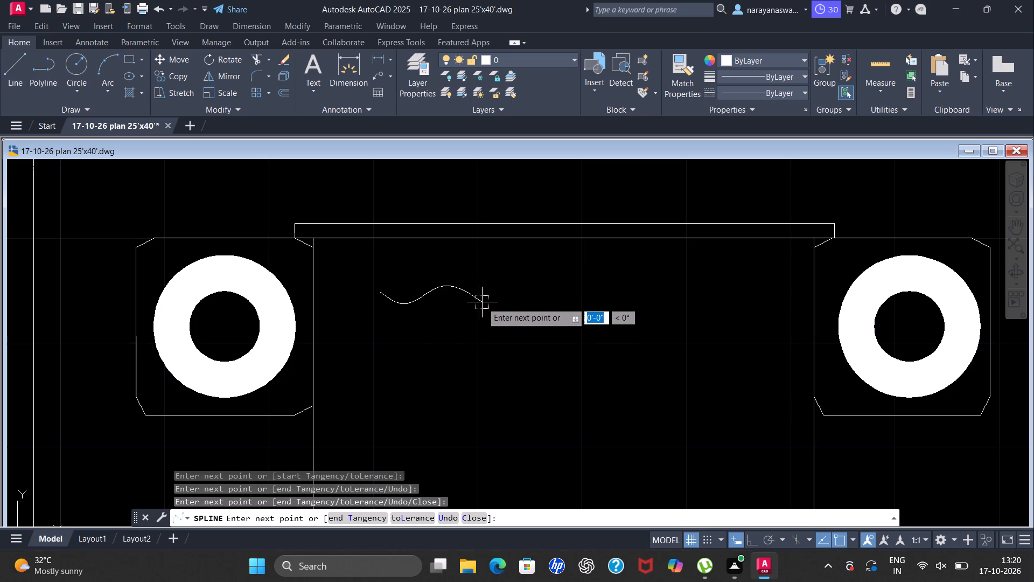
left_click(522, 289)
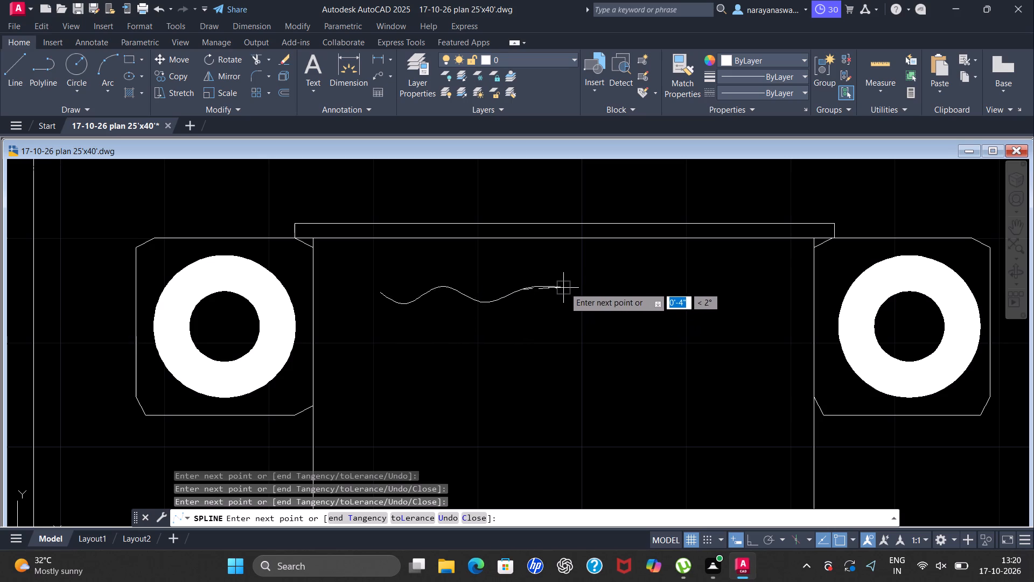
left_click(585, 283)
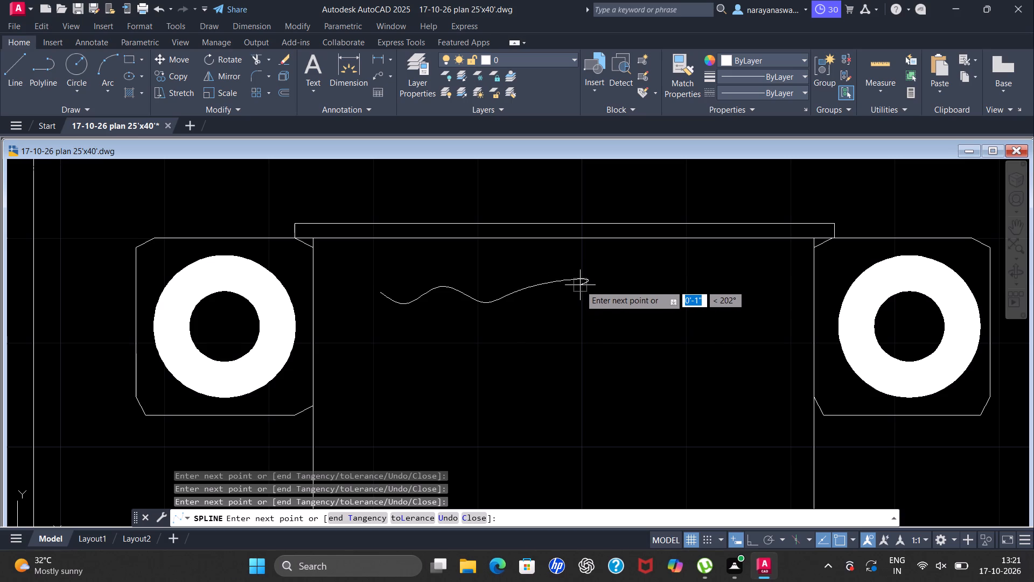
Continue the pillow spline down a curved right side, along a wavy bottom edge and up the left side to its start point.
left_click(576, 290)
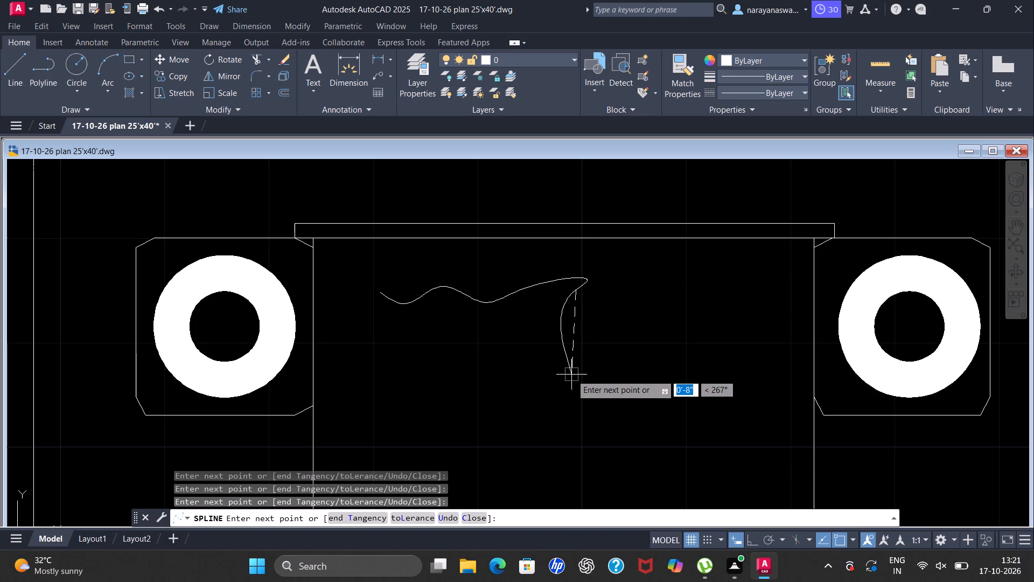
left_click(578, 329)
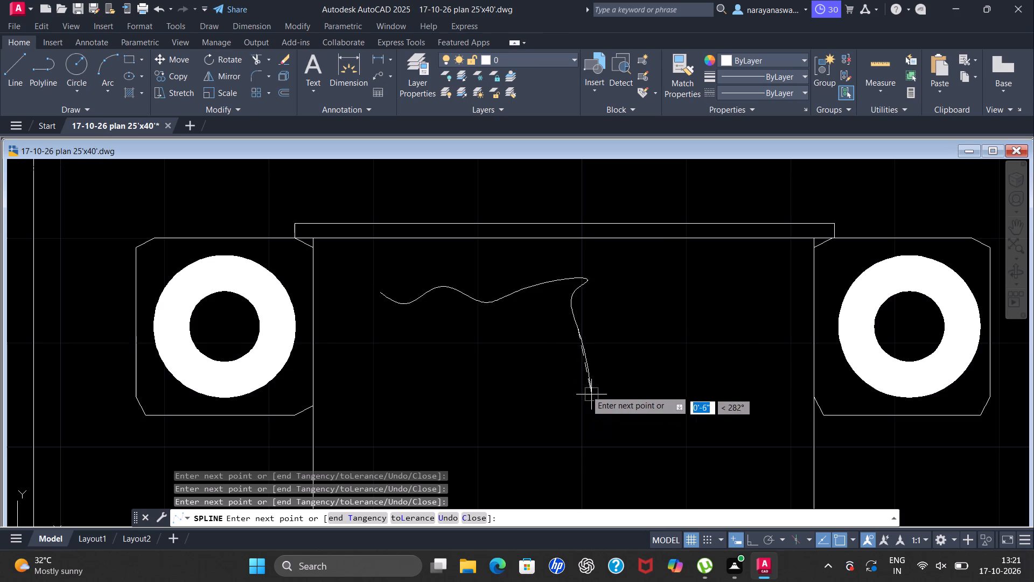
left_click(569, 381)
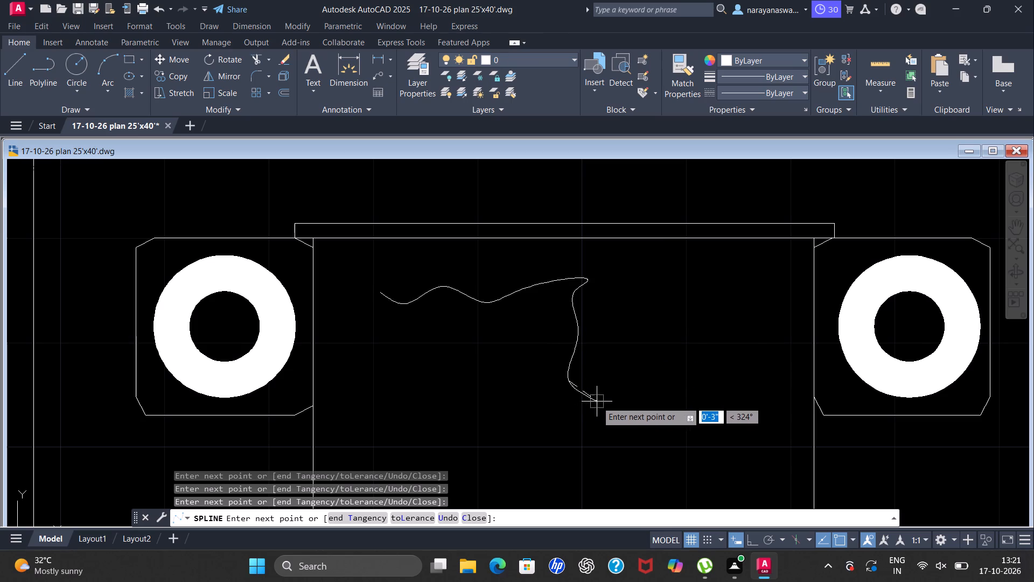
left_click(597, 401)
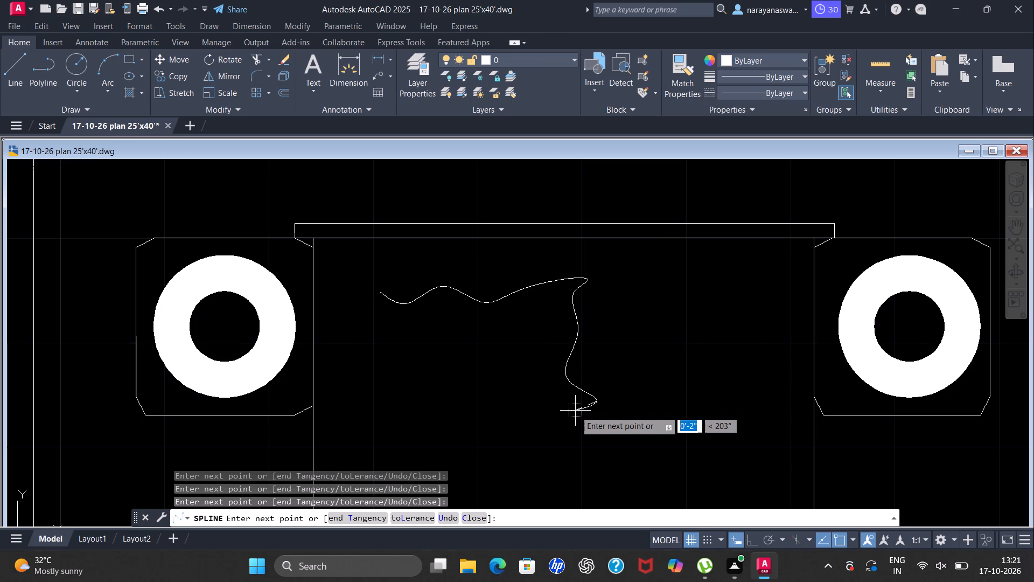
left_click(518, 396)
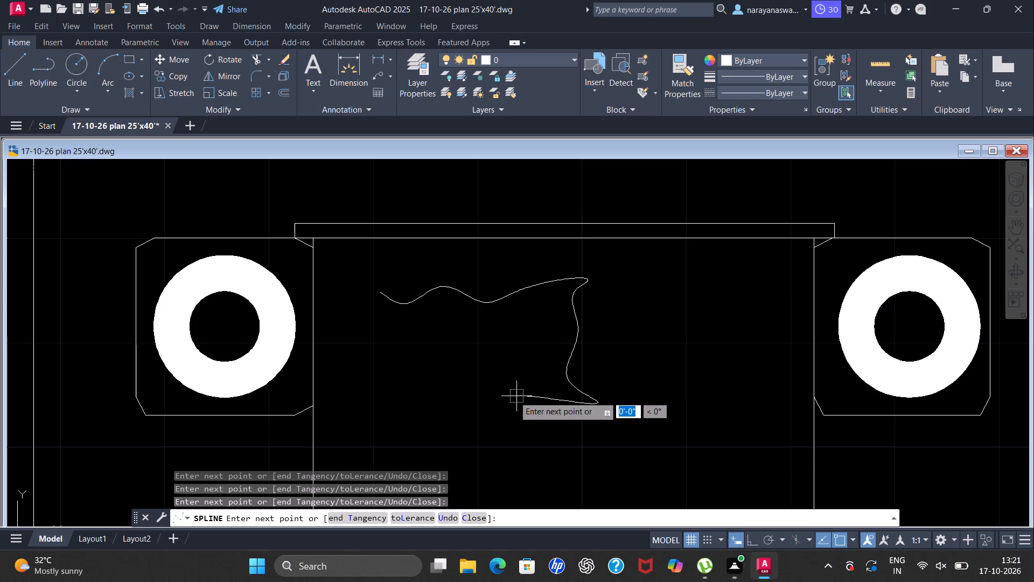
left_click(449, 410)
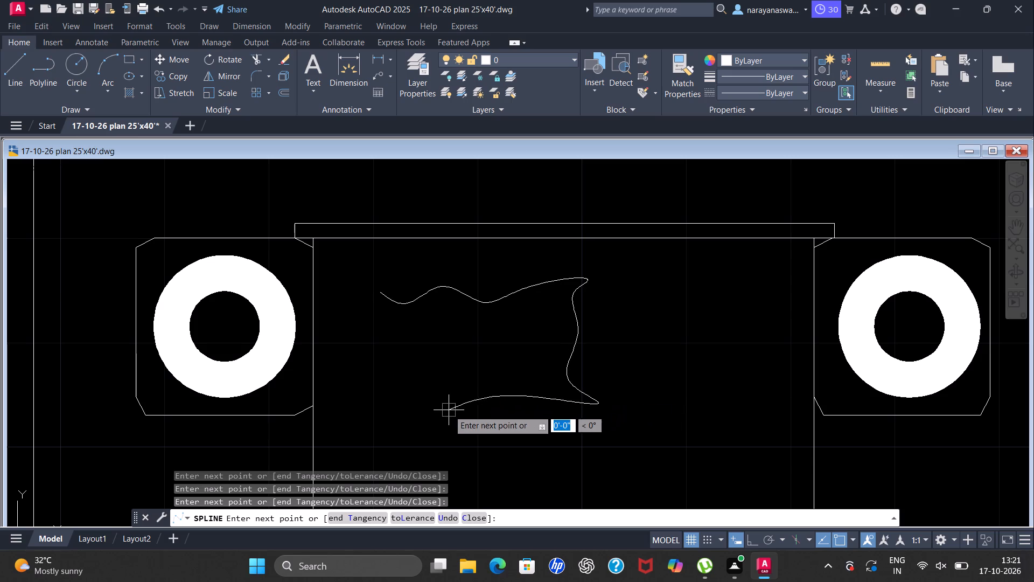
left_click(425, 398)
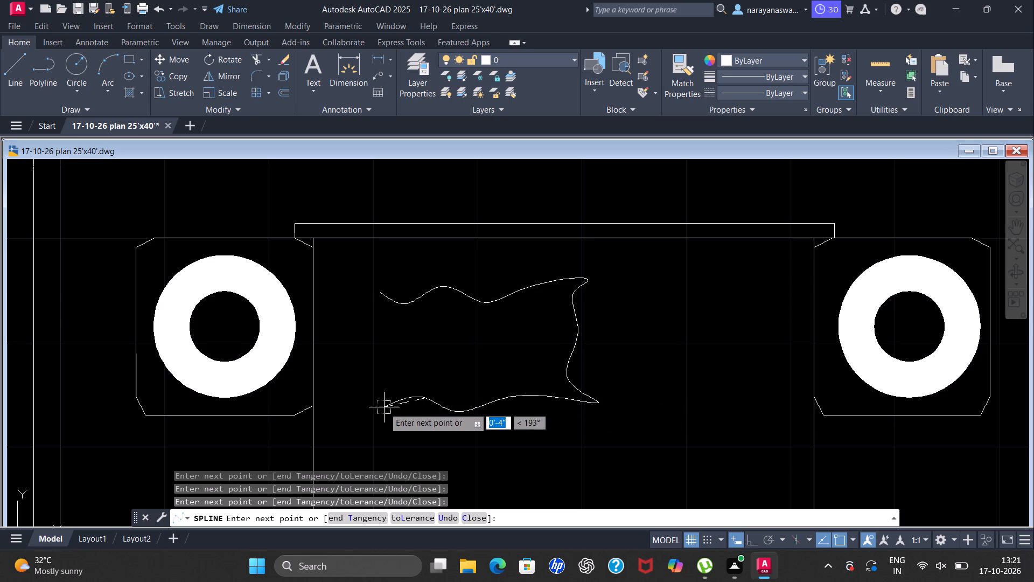
left_click(391, 415)
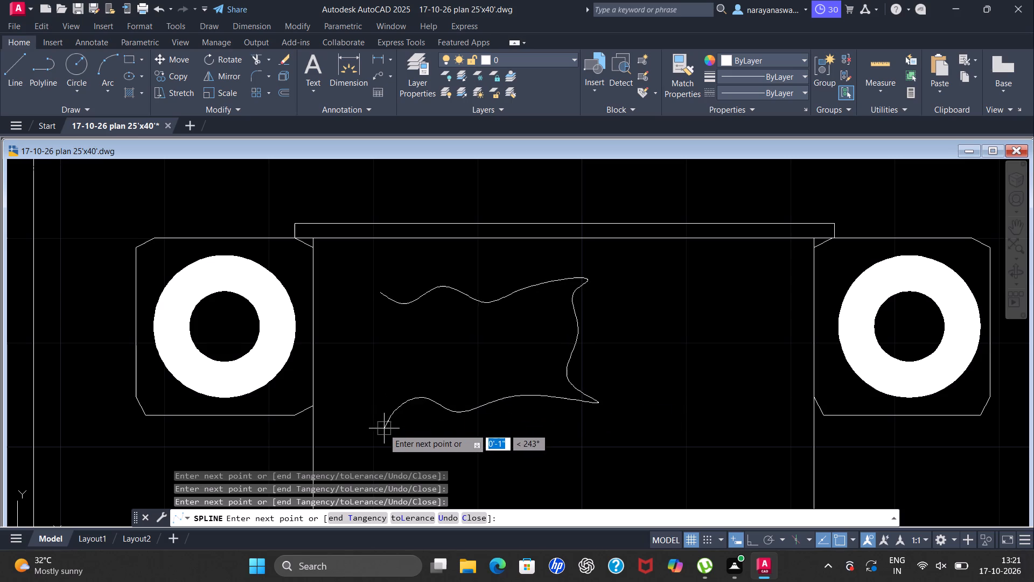
left_click(382, 427)
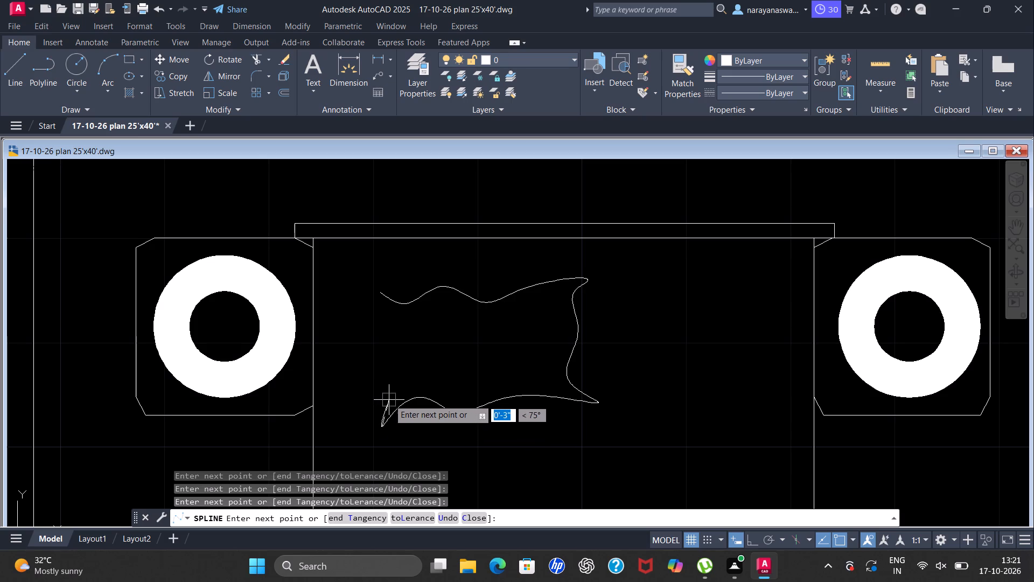
left_click(390, 398)
left_click(367, 348)
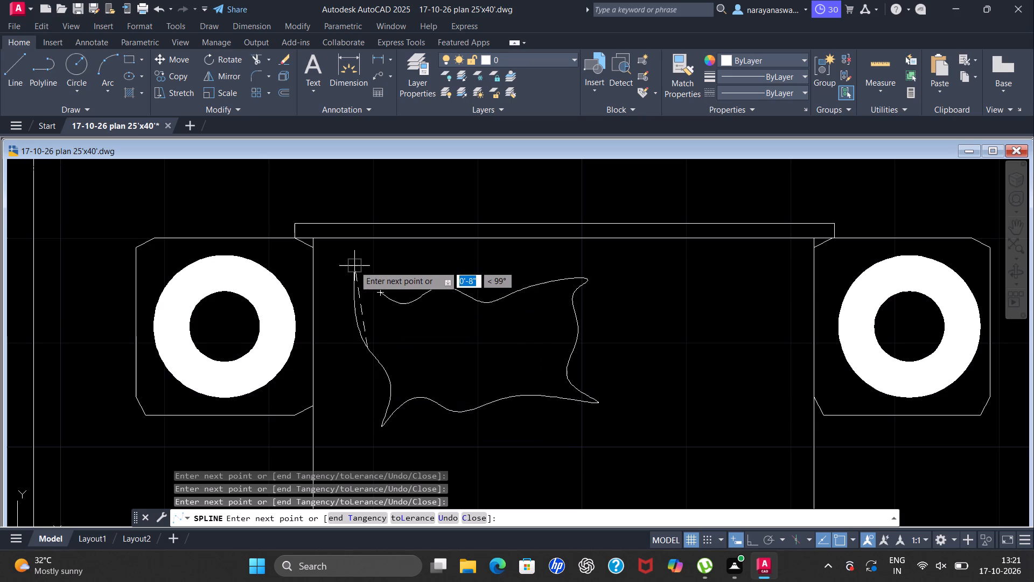
left_click(376, 296)
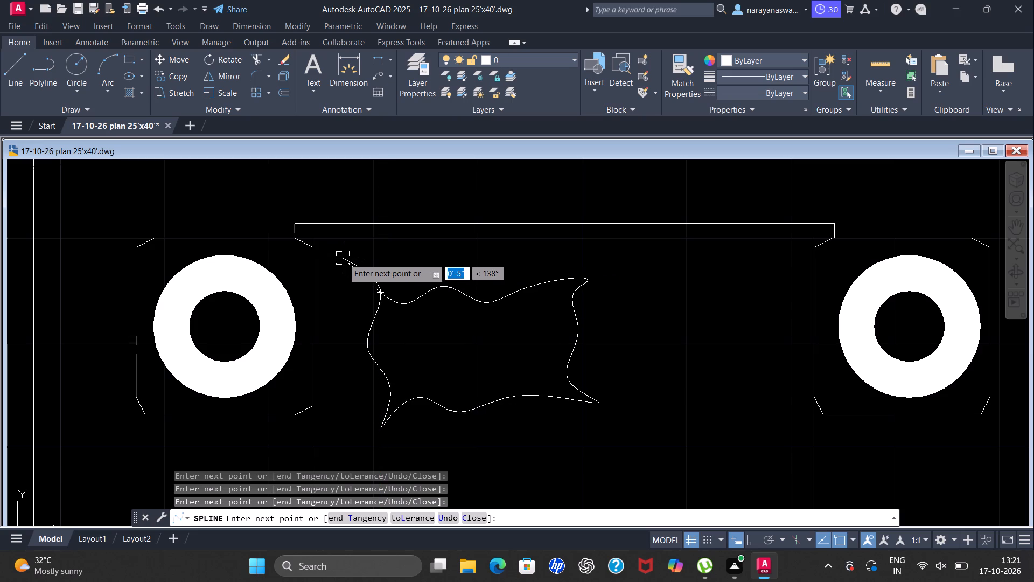
key("Return")
Scale the pillow spline down to roughly three quarters of its size about a point near its centre.
scroll(635, 382, "down", 2)
scroll(812, 237, "down", 2)
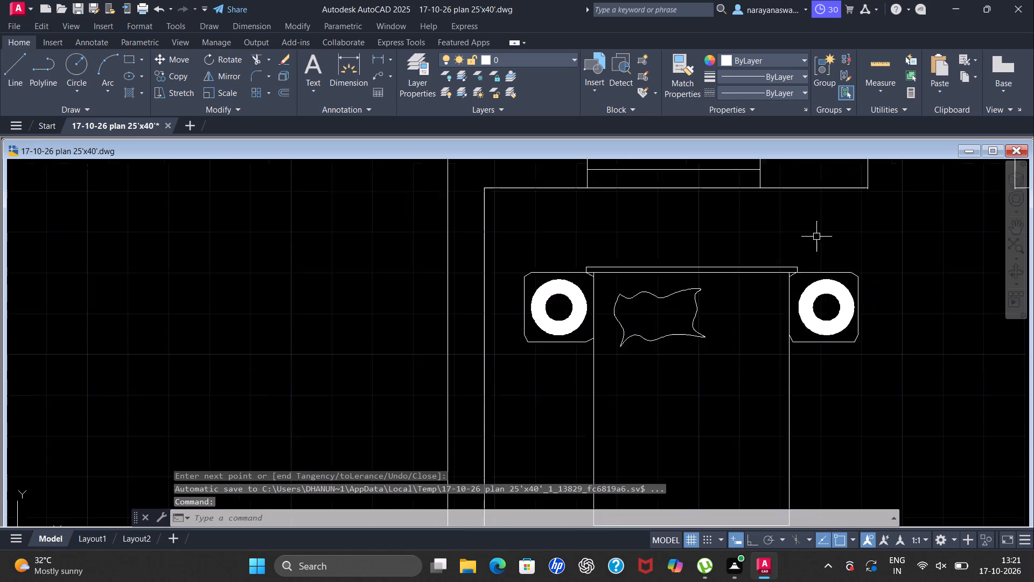
scroll(823, 236, "down", 1)
scroll(816, 266, "up", 4)
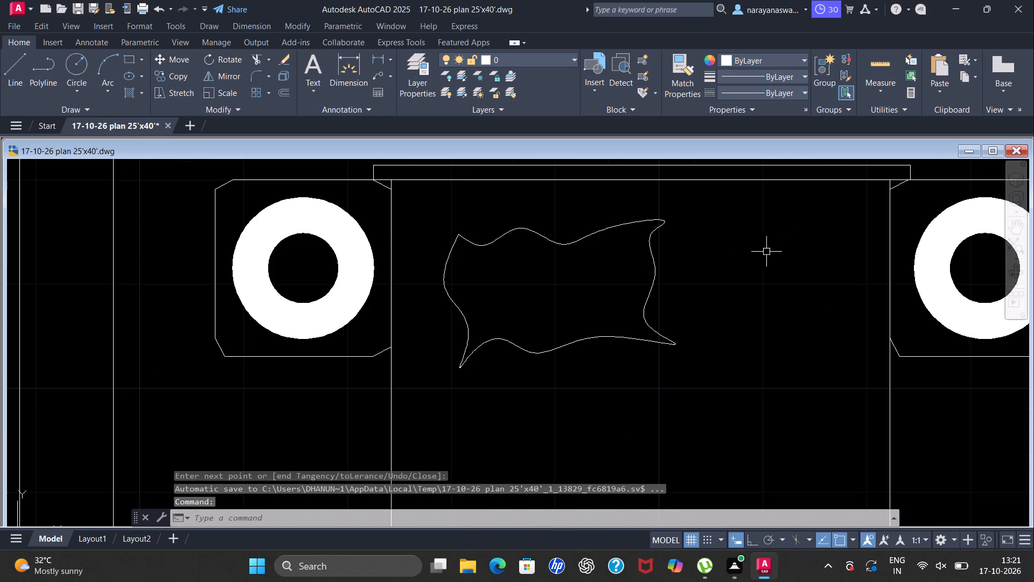
scroll(630, 282, "down", 2)
scroll(660, 265, "up", 2)
left_click_drag(624, 244, 601, 255)
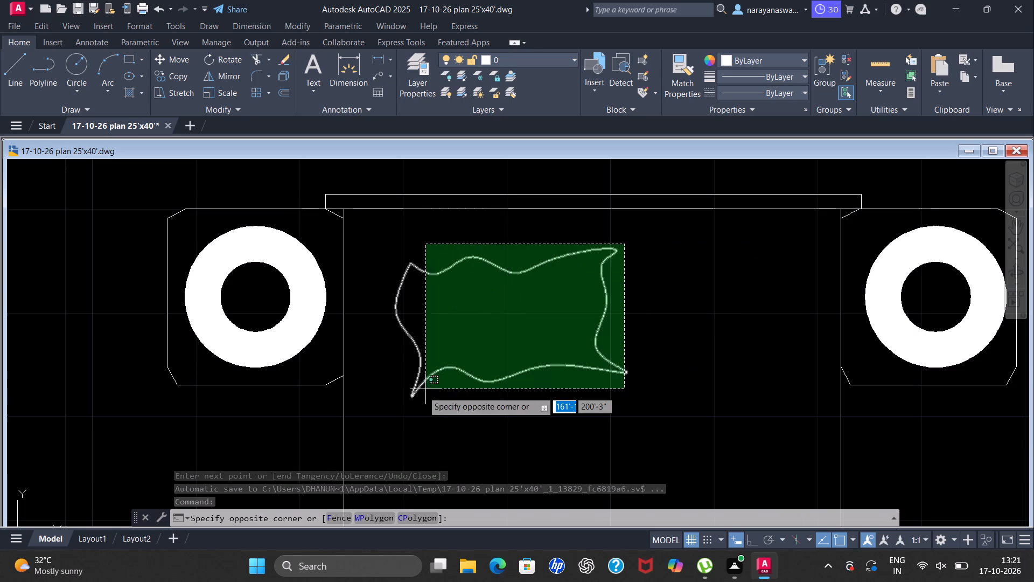
left_click(410, 399)
right_click(653, 311)
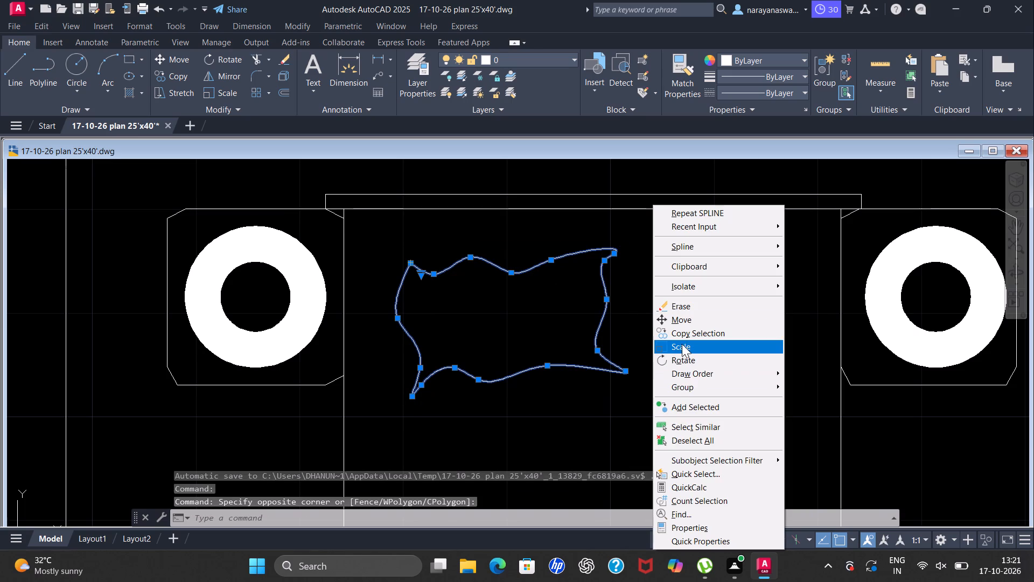
left_click(686, 348)
left_click(481, 314)
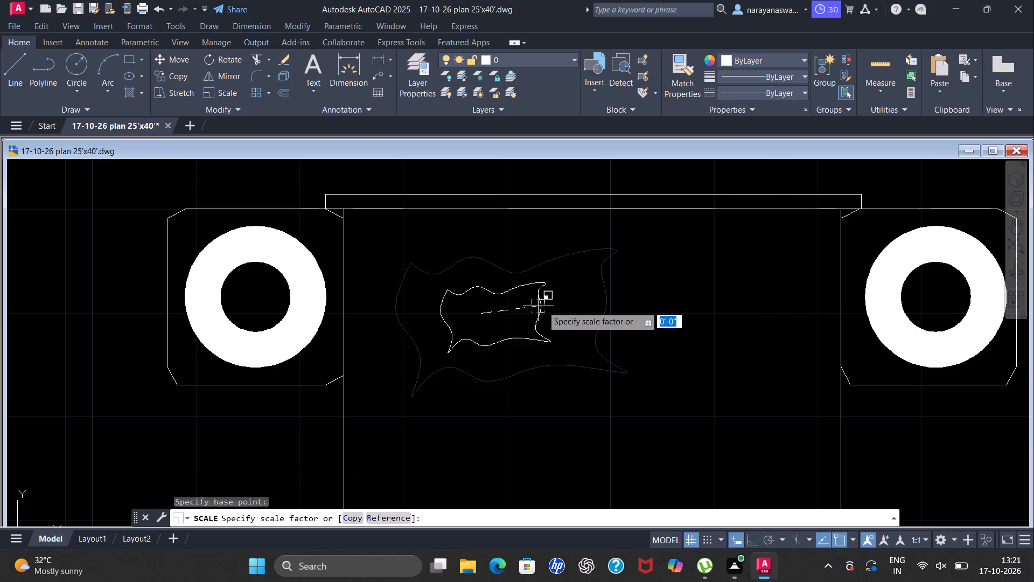
left_click(569, 308)
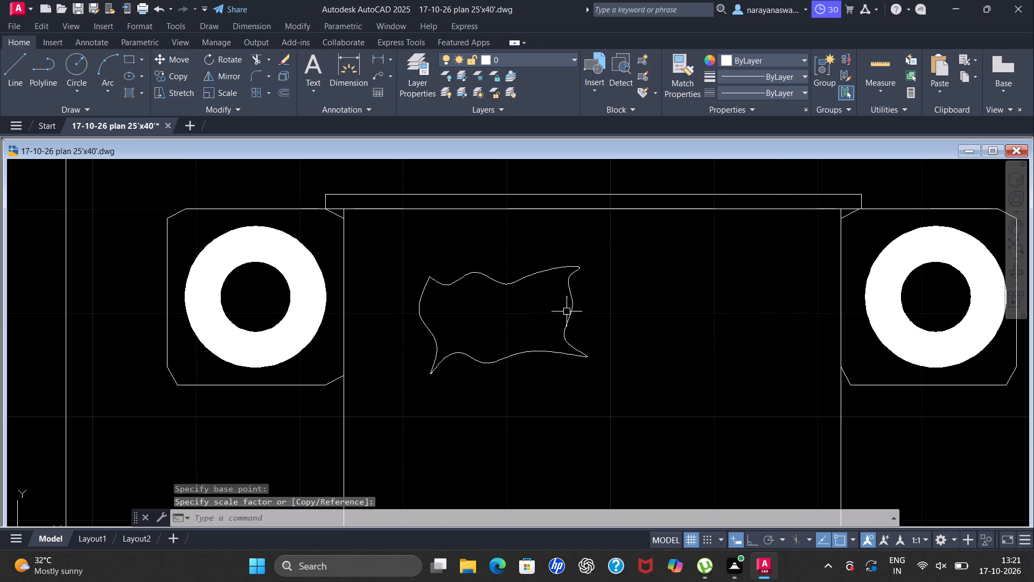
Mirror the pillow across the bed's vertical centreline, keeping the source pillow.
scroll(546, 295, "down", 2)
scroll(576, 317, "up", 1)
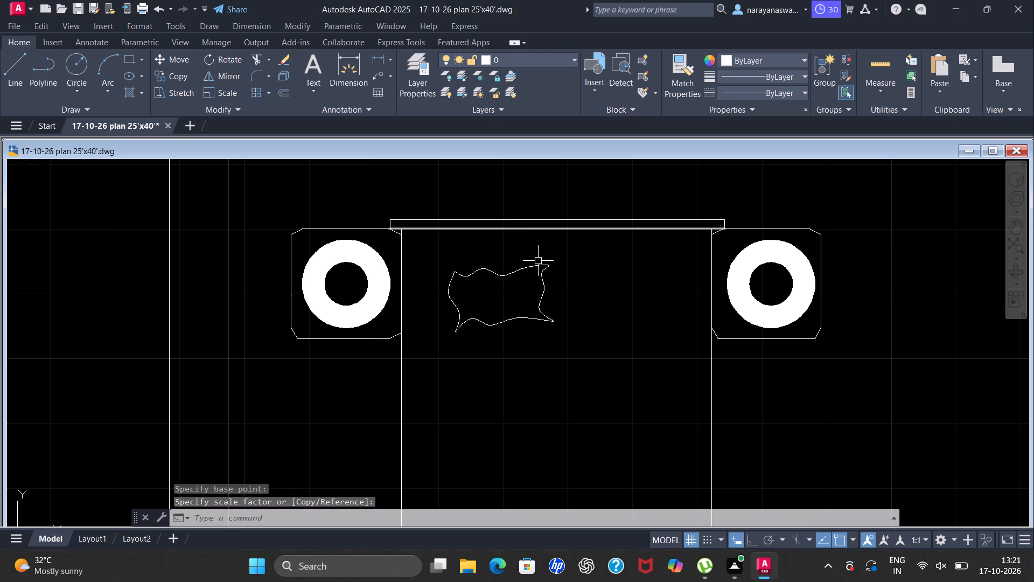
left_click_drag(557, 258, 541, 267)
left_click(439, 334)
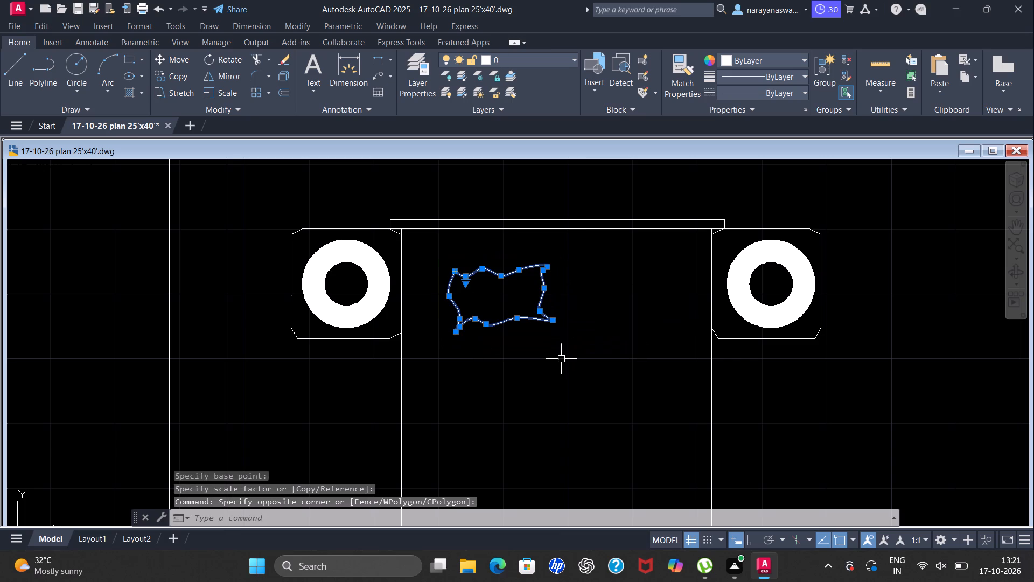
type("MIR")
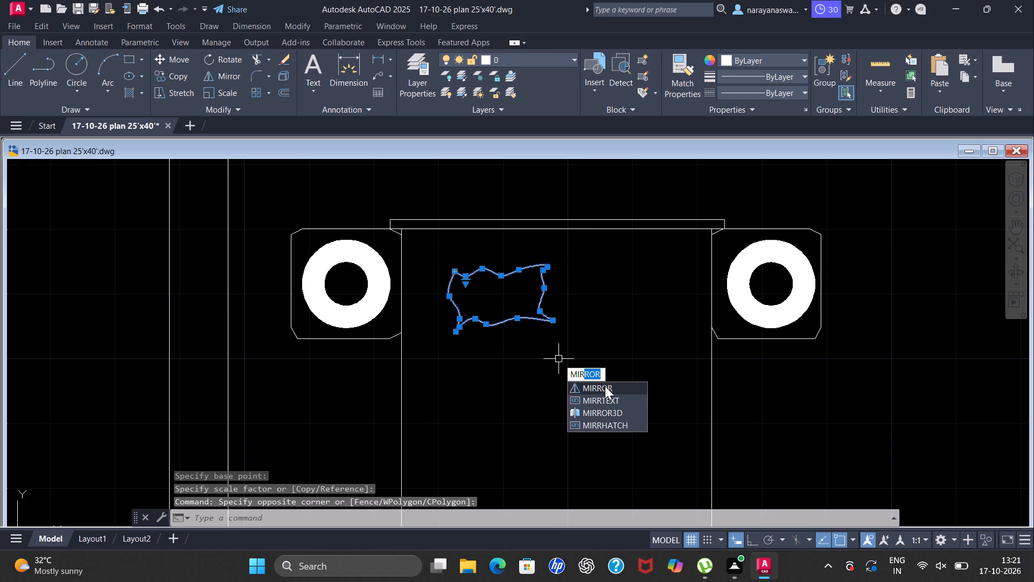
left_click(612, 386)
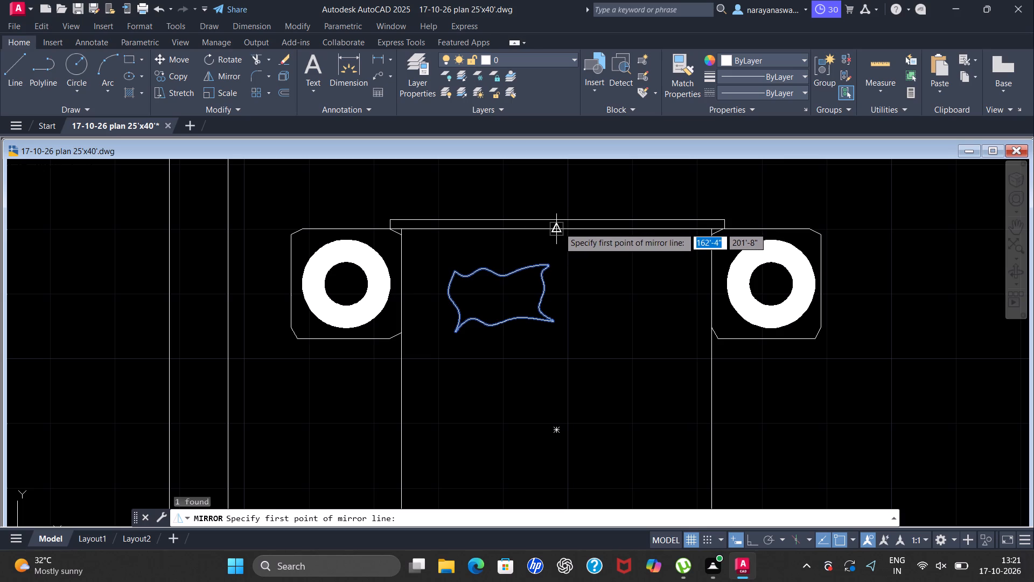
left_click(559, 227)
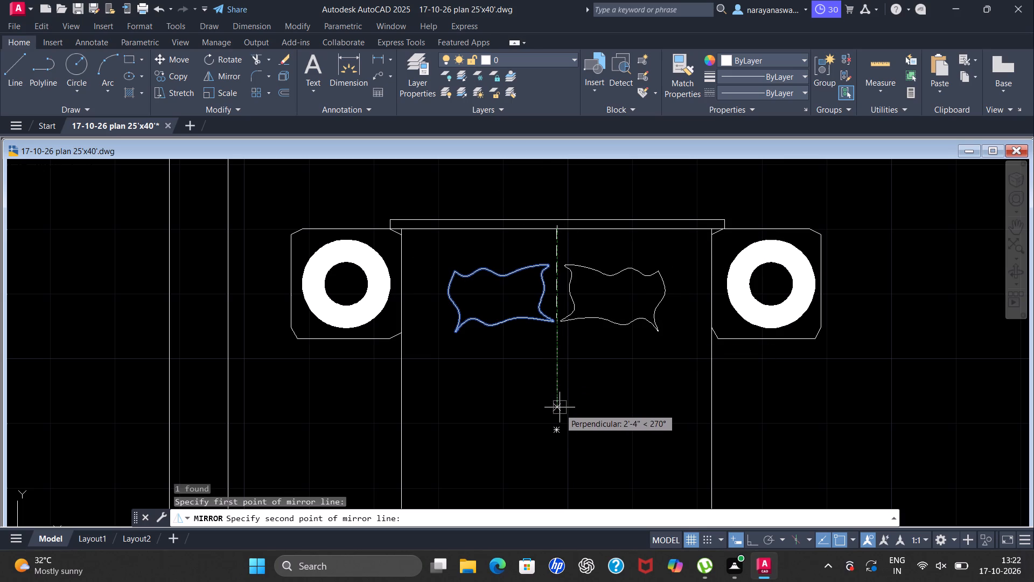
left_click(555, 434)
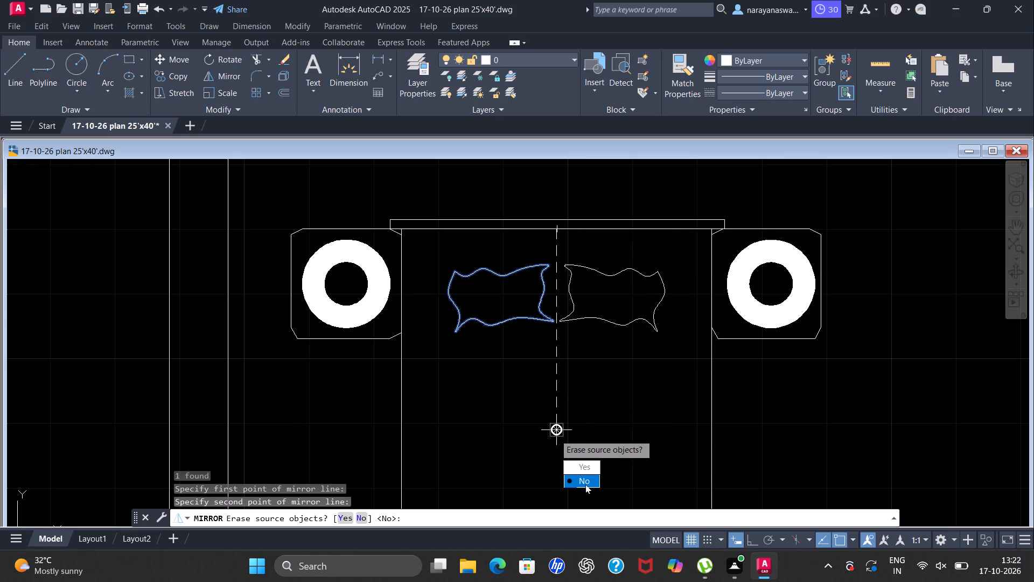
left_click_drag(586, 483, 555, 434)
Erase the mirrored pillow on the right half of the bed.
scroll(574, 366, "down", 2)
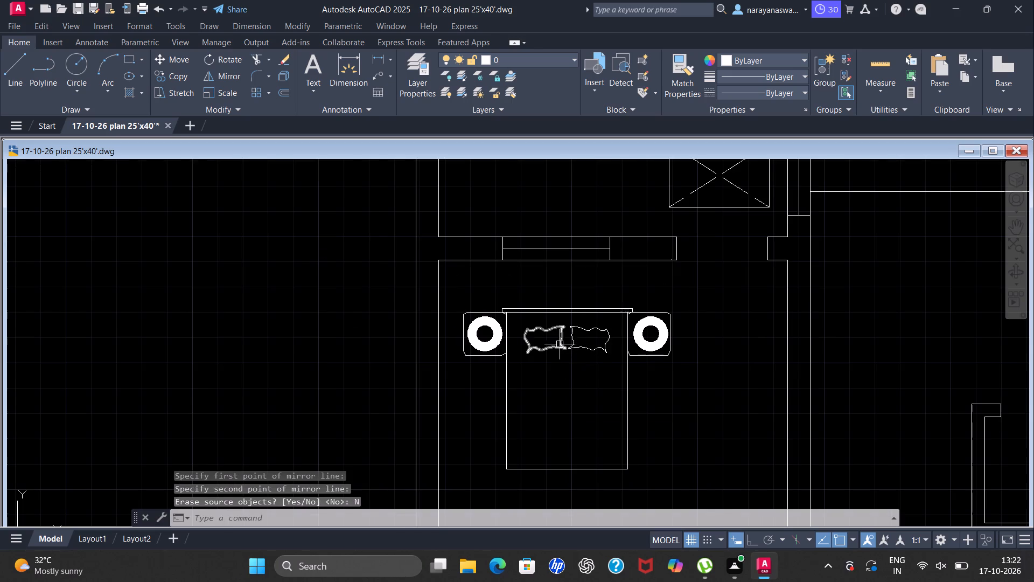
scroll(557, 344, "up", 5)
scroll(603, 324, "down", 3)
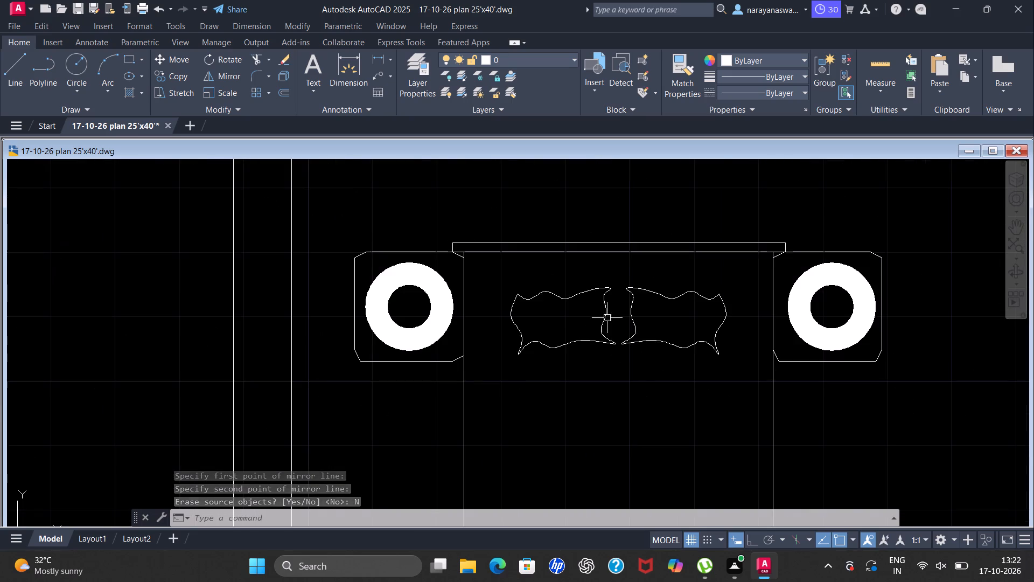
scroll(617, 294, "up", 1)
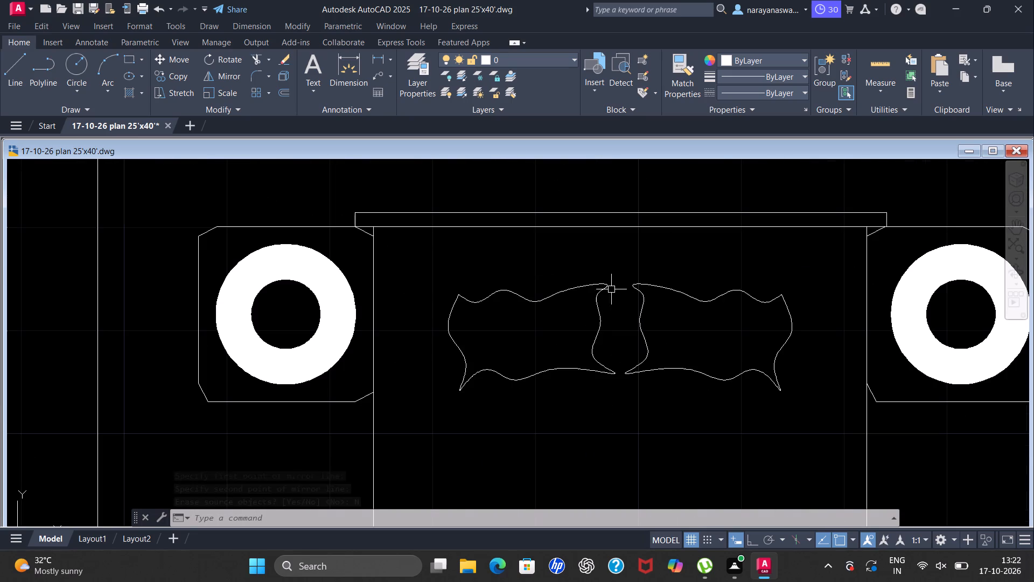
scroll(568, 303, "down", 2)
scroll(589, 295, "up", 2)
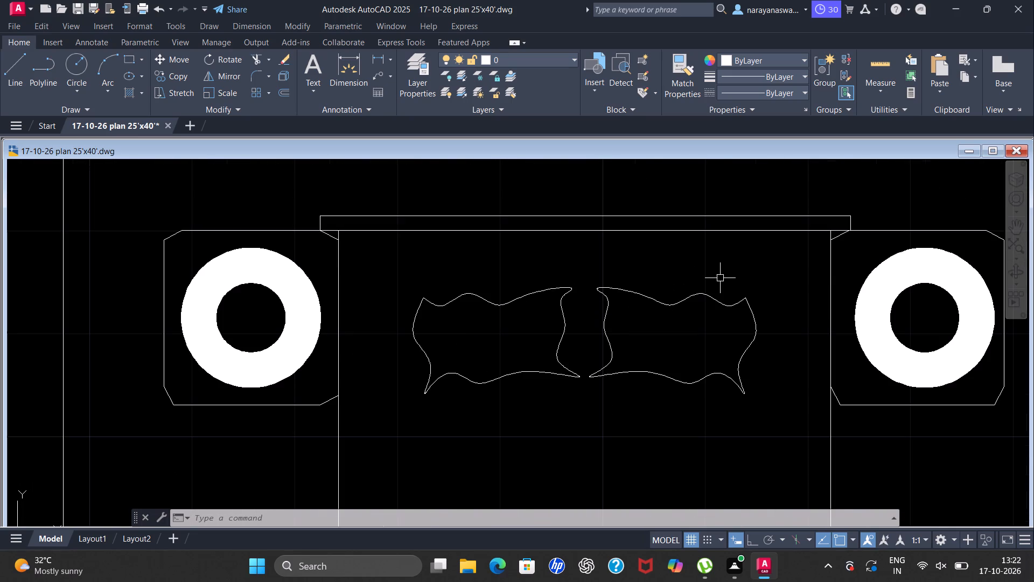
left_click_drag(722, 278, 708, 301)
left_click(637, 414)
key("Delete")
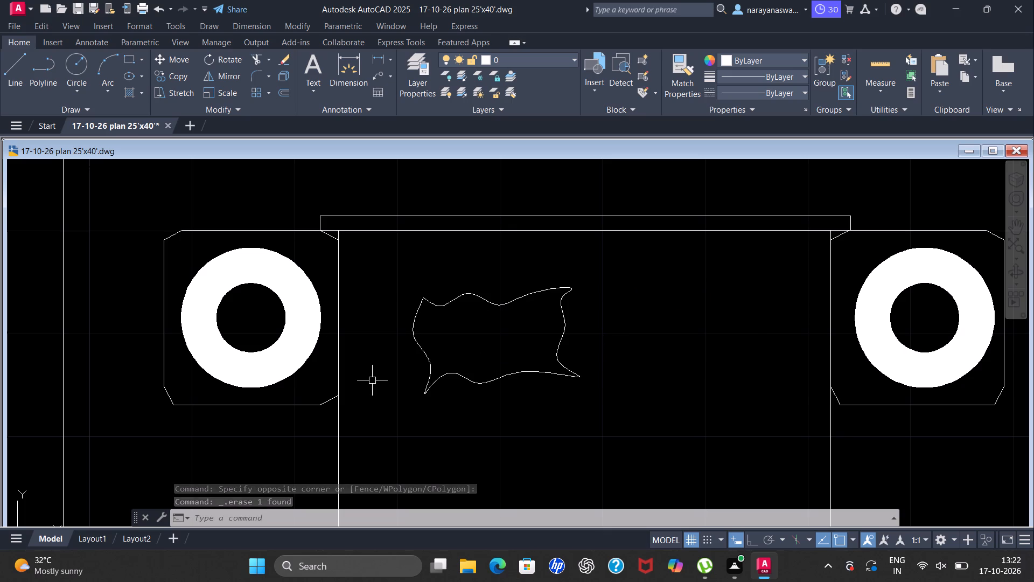
Move the remaining pillow slightly left and up, closer to the bed's upper left corner.
scroll(368, 379, "down", 1)
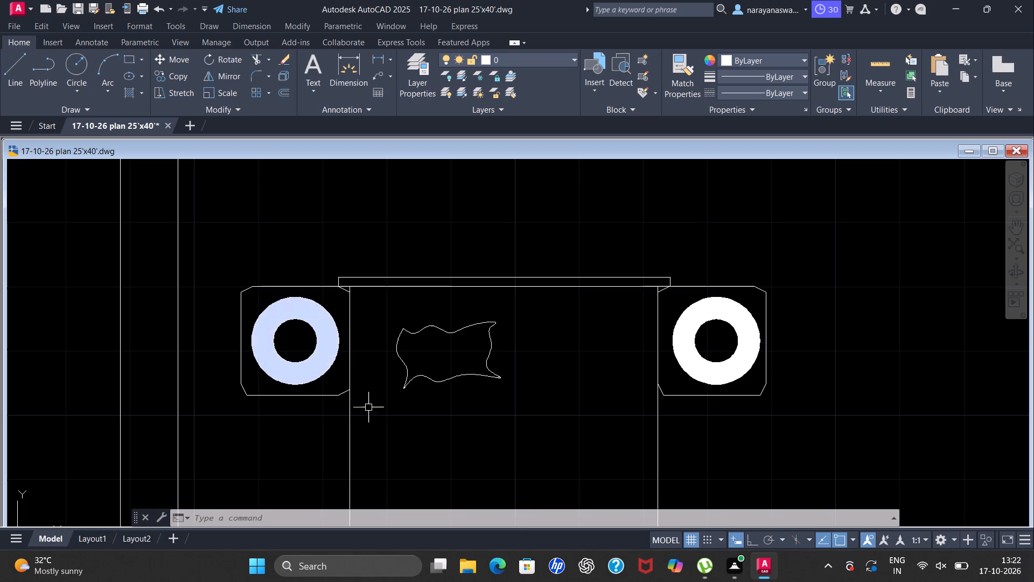
scroll(382, 401, "up", 1)
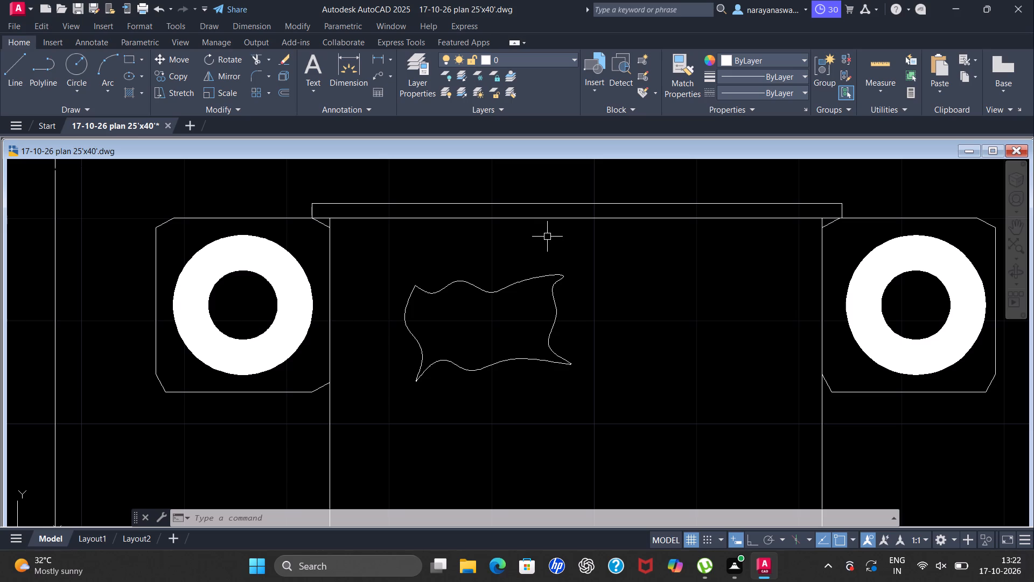
left_click(578, 261)
left_click(400, 397)
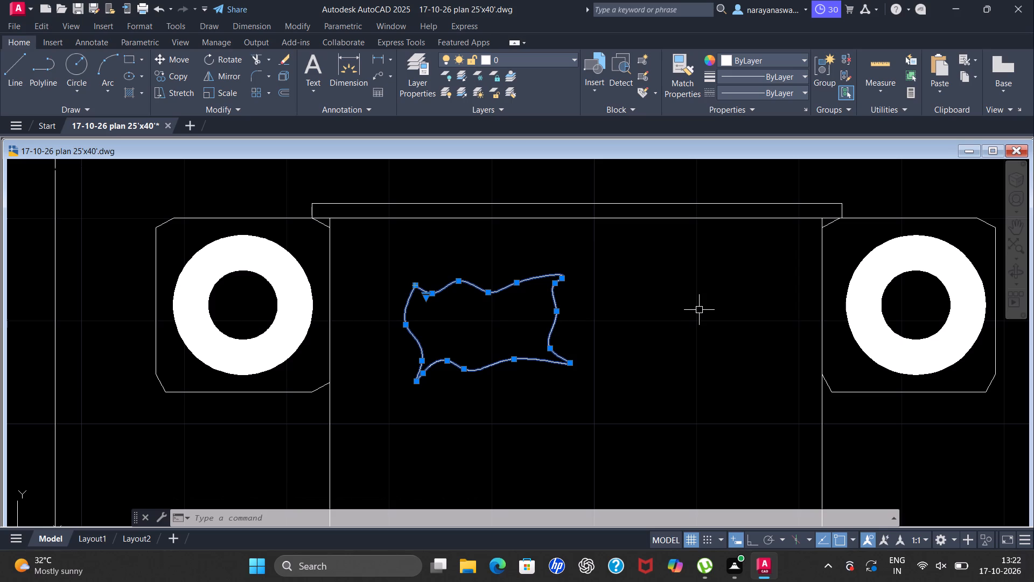
right_click(639, 330)
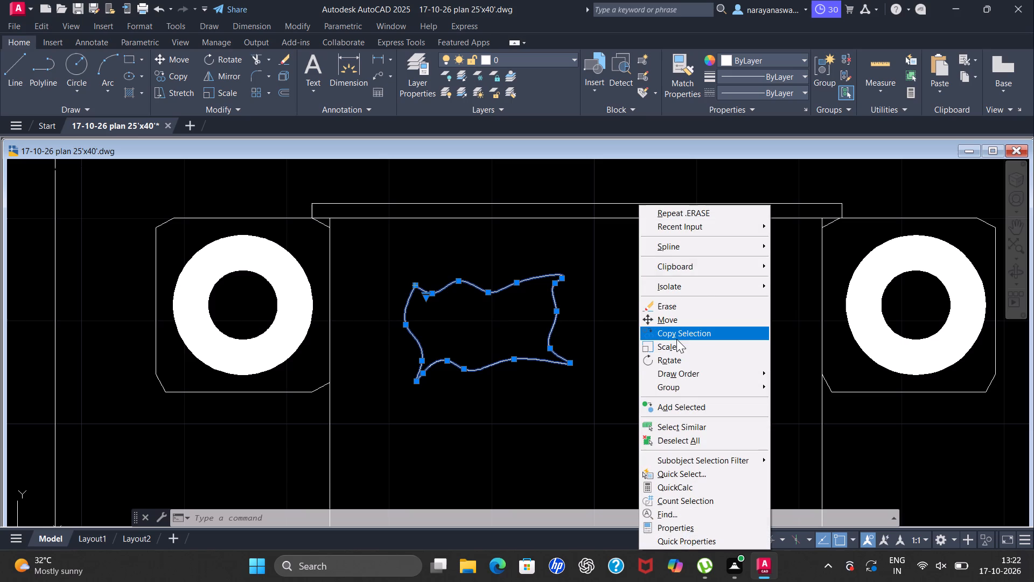
left_click(682, 316)
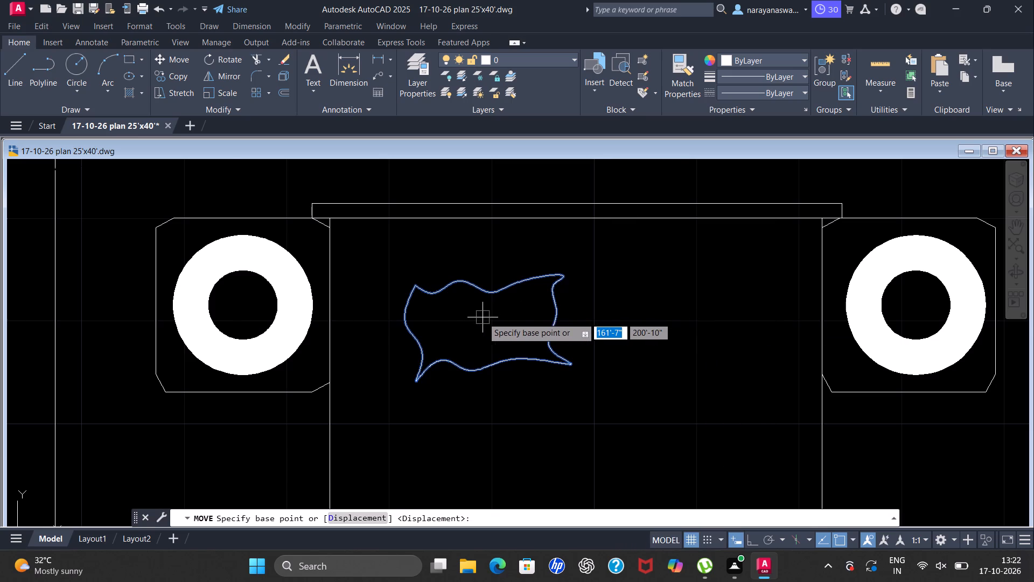
scroll(483, 317, "down", 1)
left_click(484, 317)
left_click(457, 306)
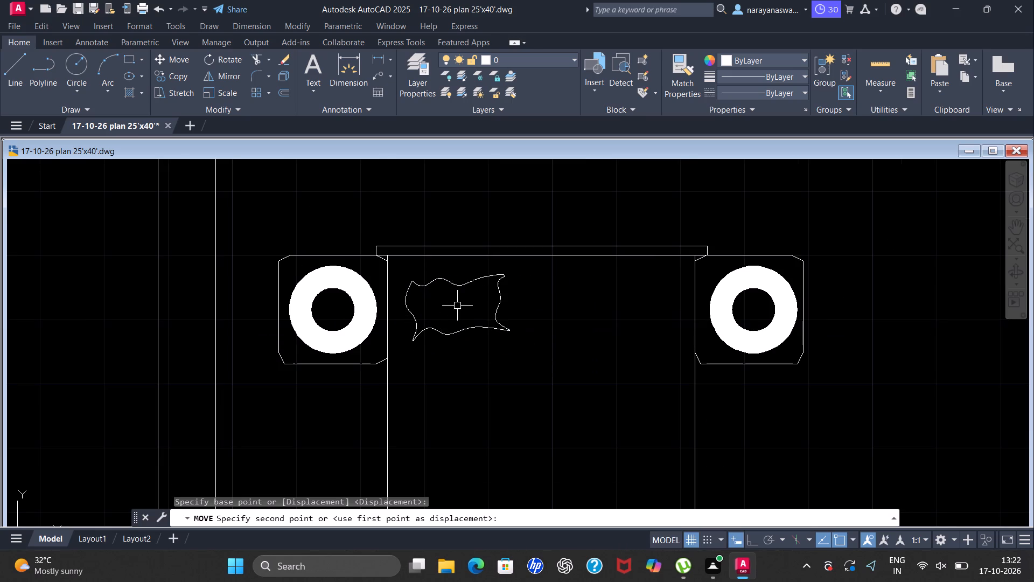
scroll(474, 313, "down", 2)
scroll(474, 303, "up", 3)
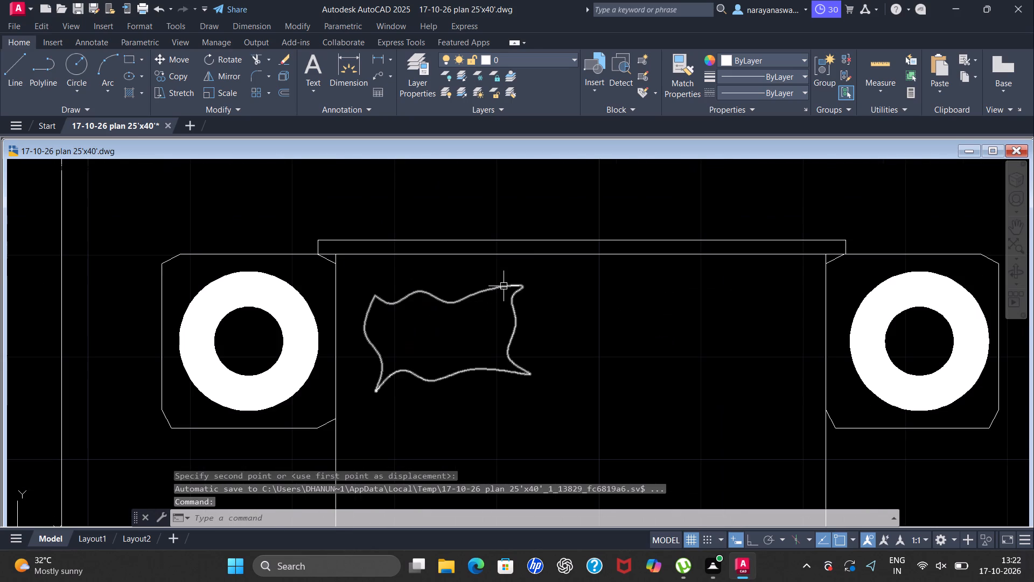
Mirror the pillow across the bed's approximate vertical centreline to the right half, keeping the source pillow.
left_click(527, 281)
left_click(392, 392)
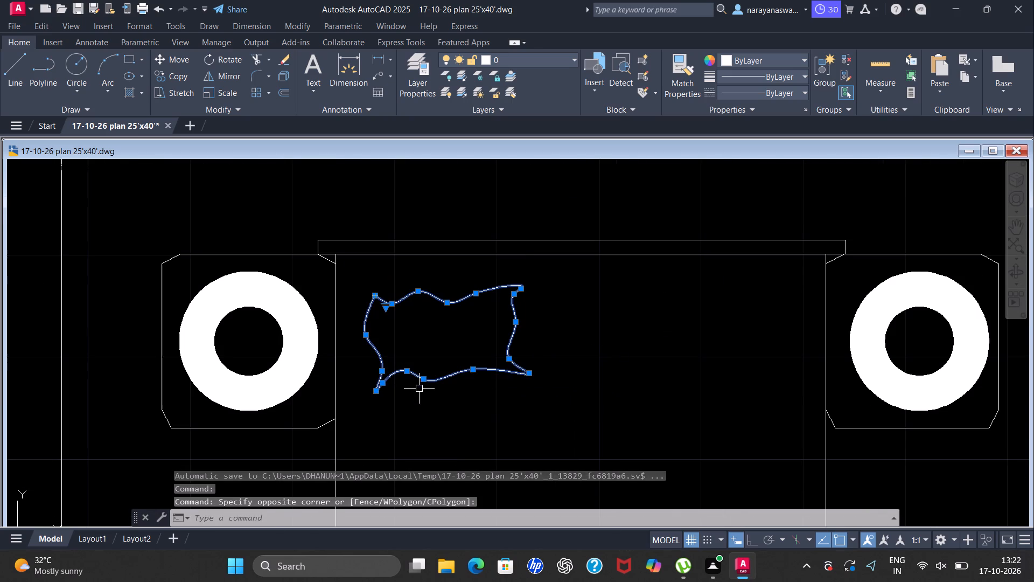
right_click(595, 329)
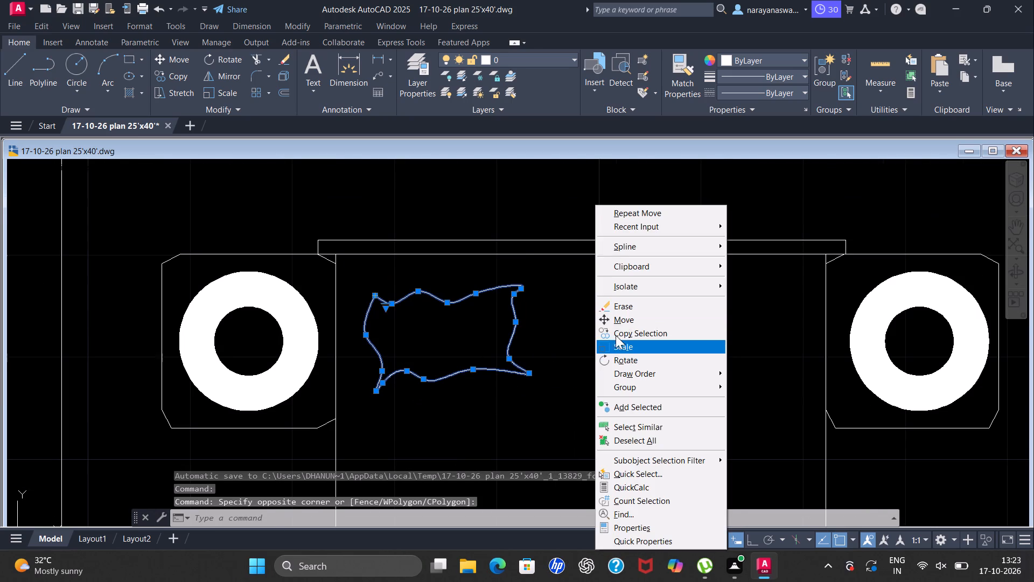
key("Escape")
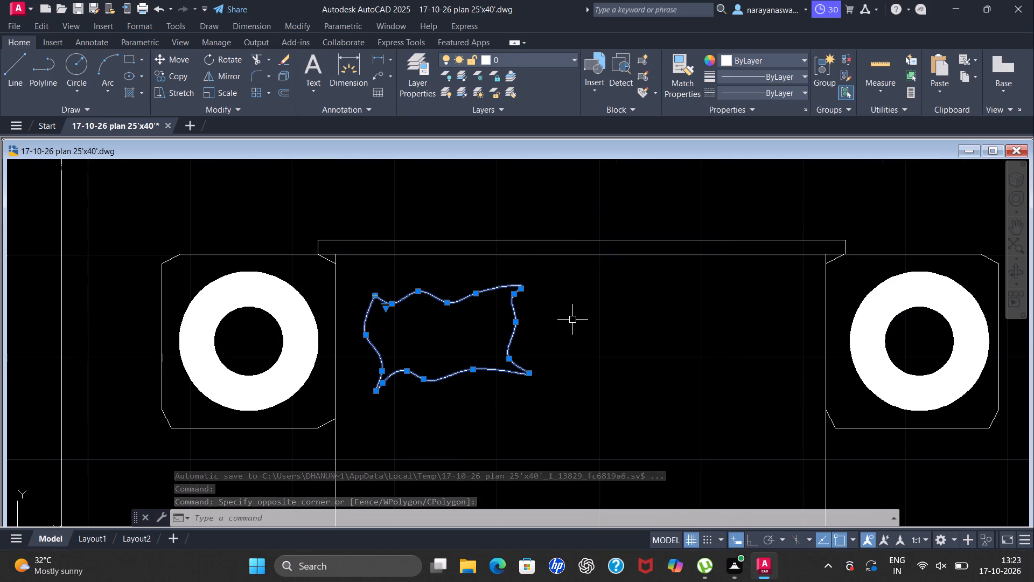
type("MIR")
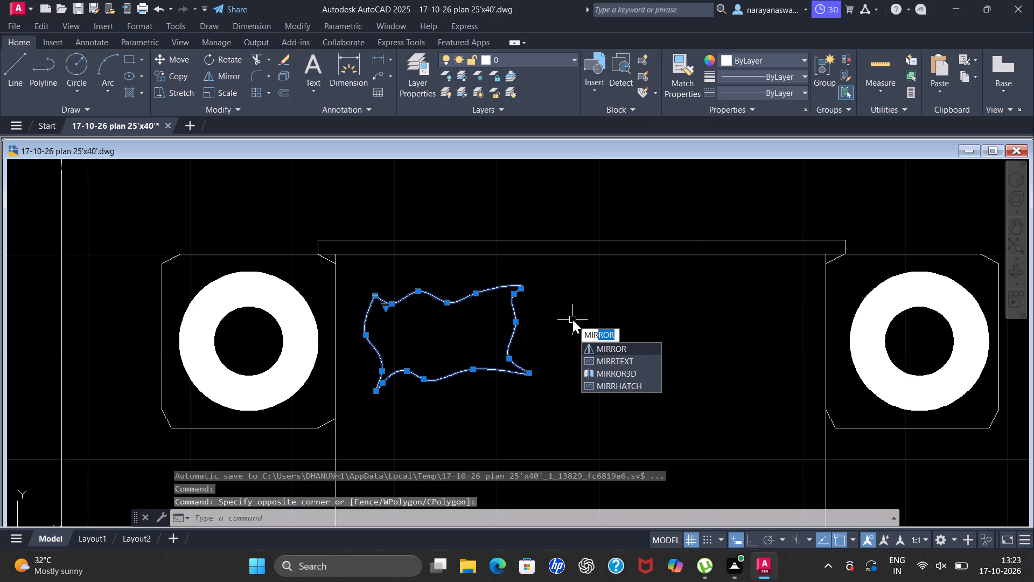
left_click(605, 344)
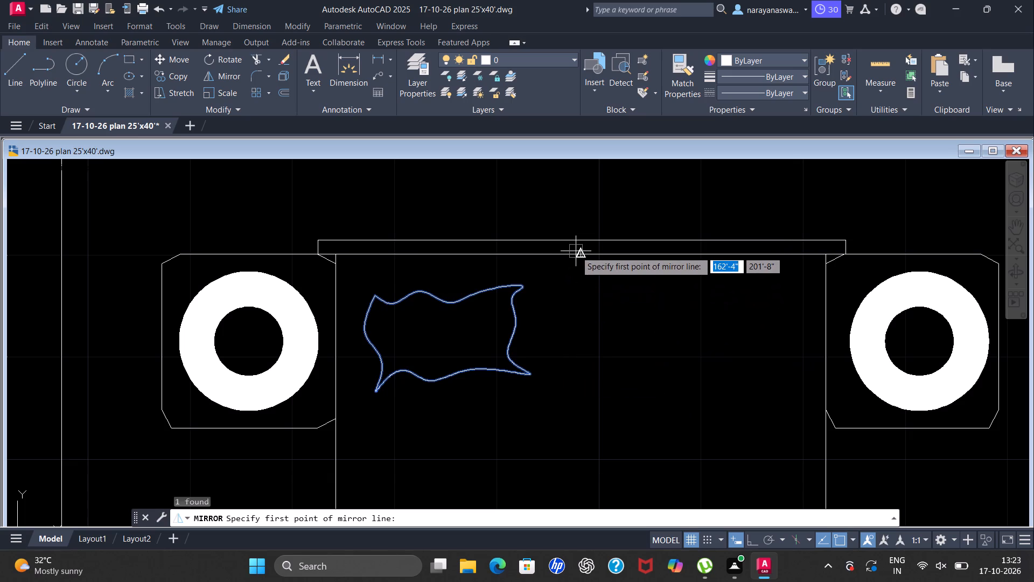
left_click(578, 252)
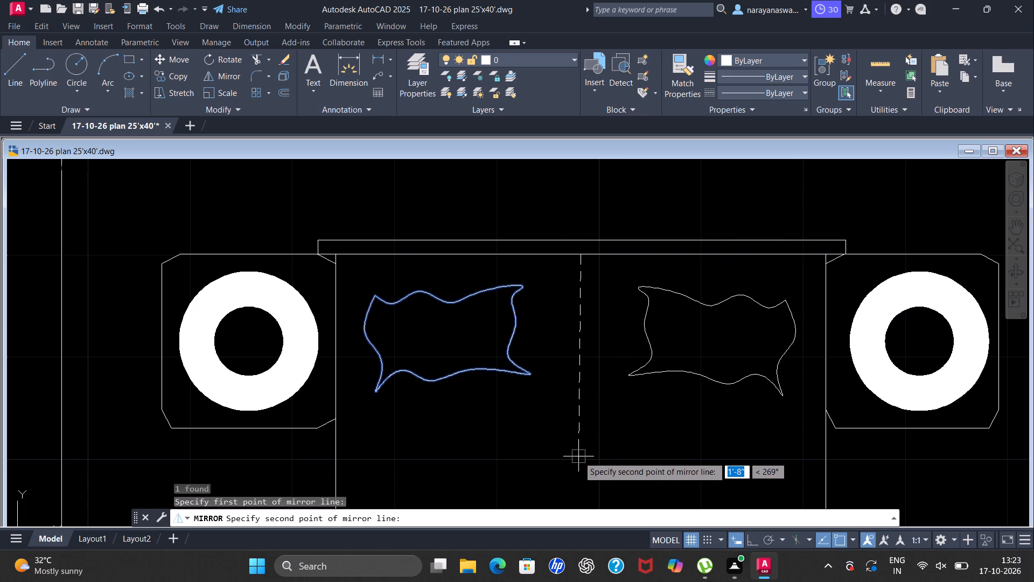
left_click(578, 456)
left_click_drag(605, 505, 578, 456)
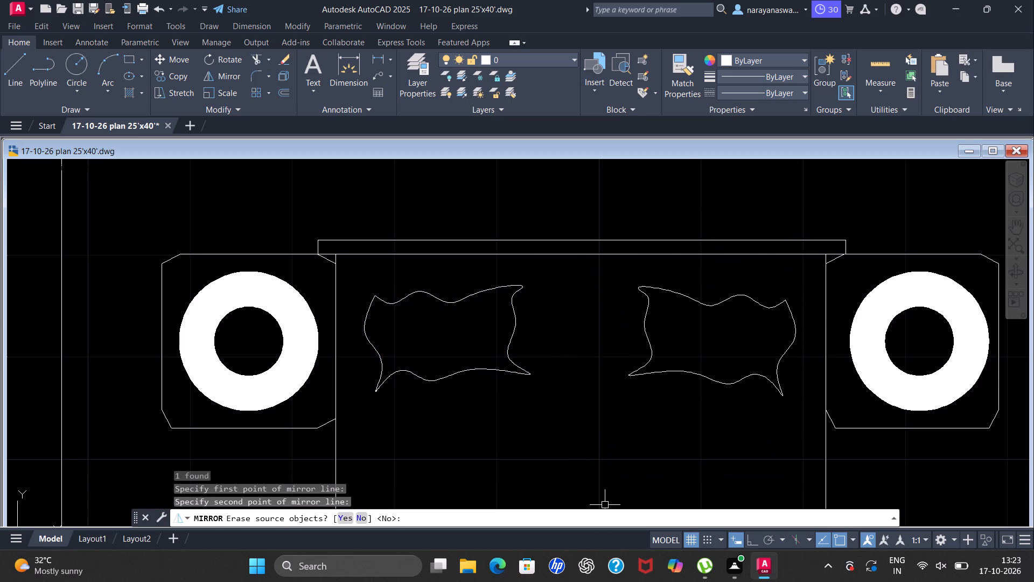
scroll(576, 361, "down", 3)
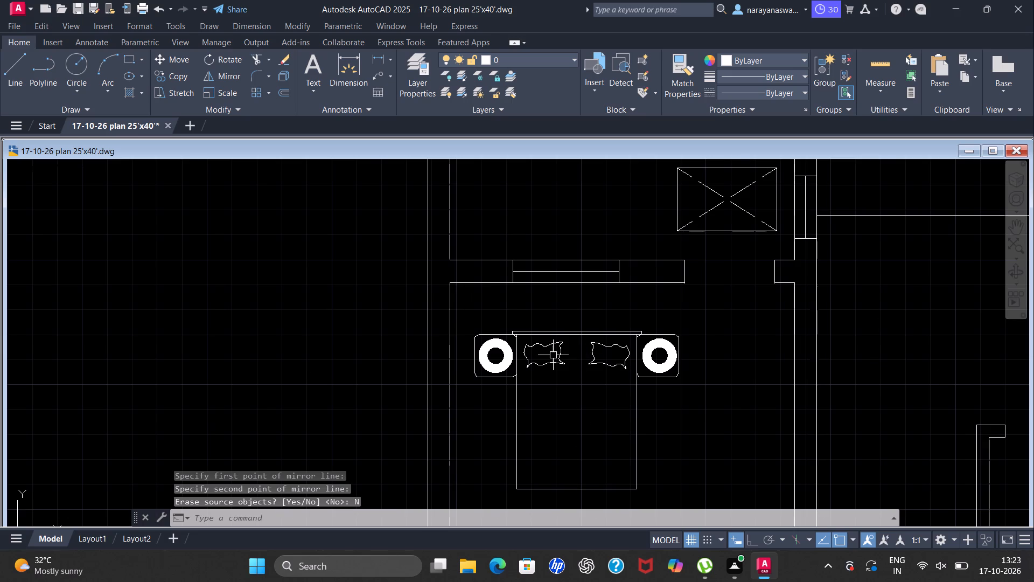
scroll(584, 336, "up", 2)
scroll(583, 337, "down", 2)
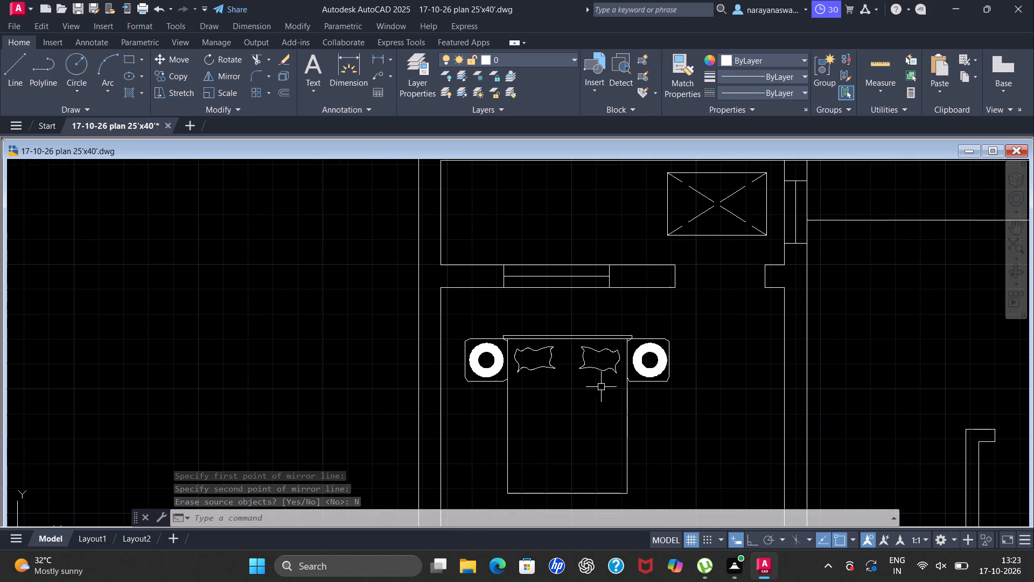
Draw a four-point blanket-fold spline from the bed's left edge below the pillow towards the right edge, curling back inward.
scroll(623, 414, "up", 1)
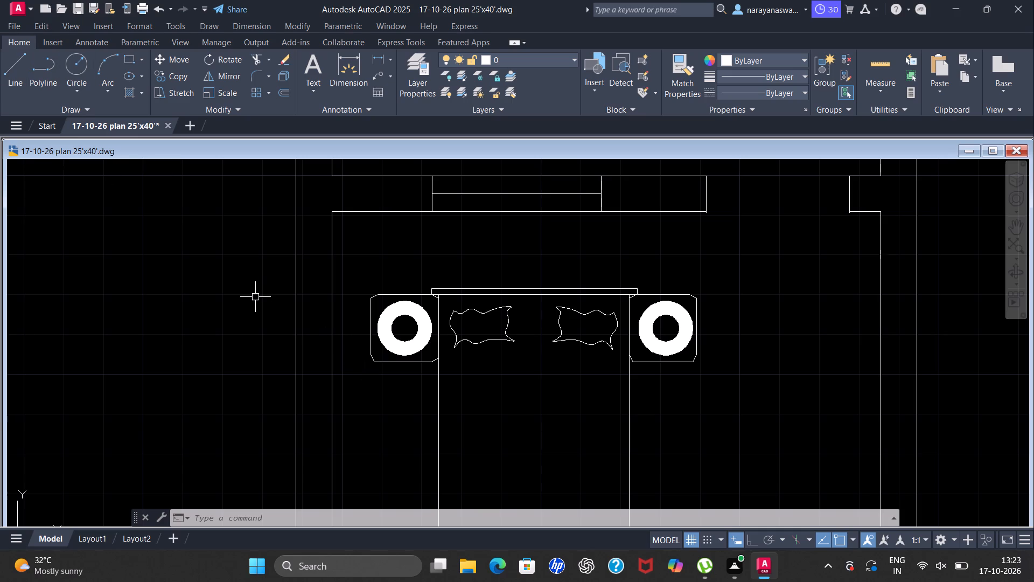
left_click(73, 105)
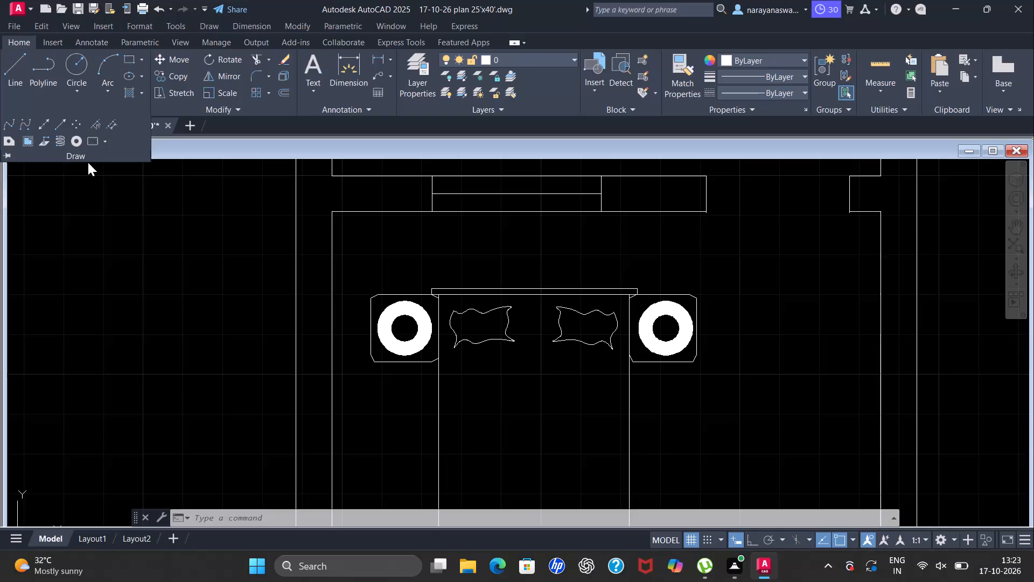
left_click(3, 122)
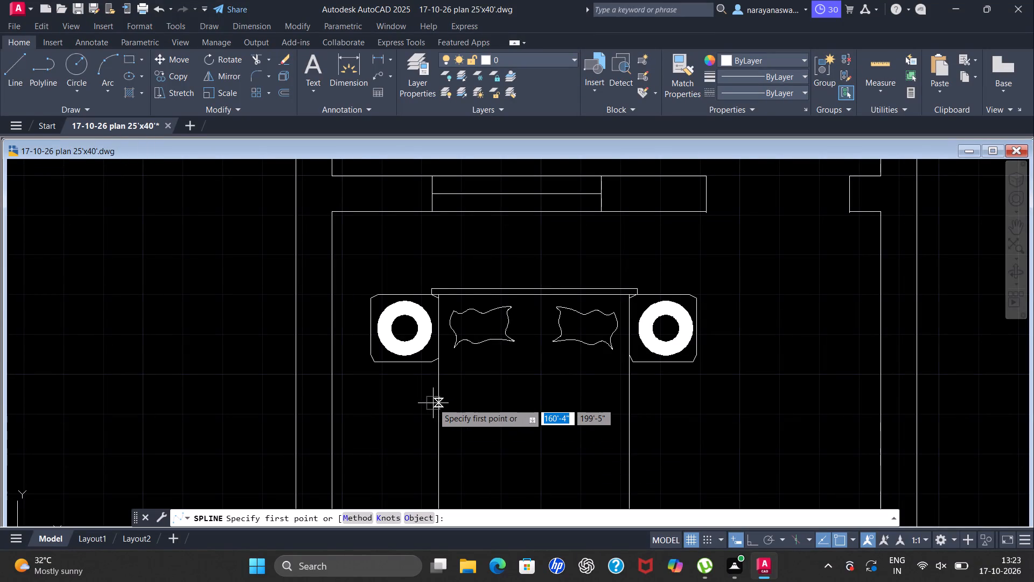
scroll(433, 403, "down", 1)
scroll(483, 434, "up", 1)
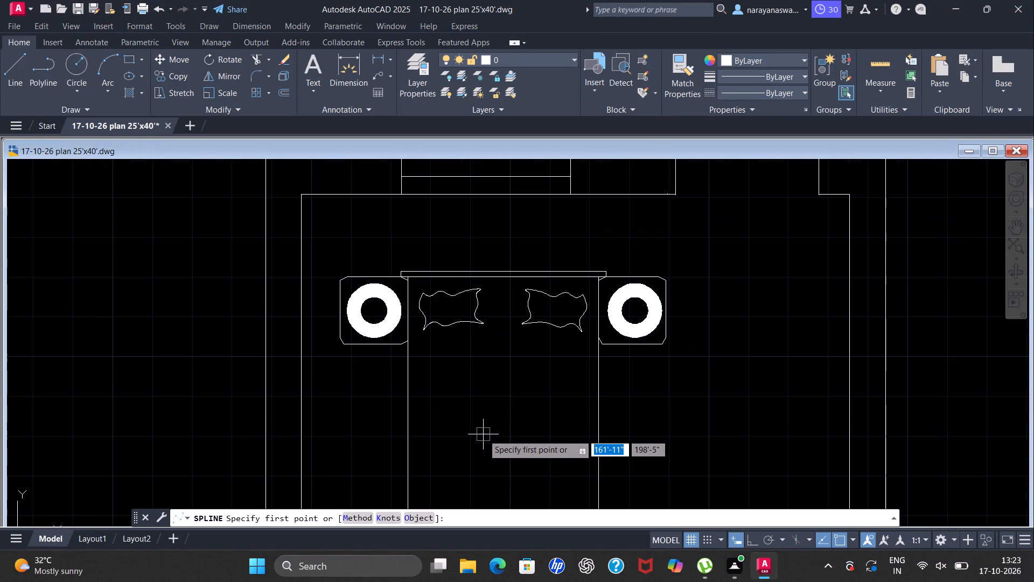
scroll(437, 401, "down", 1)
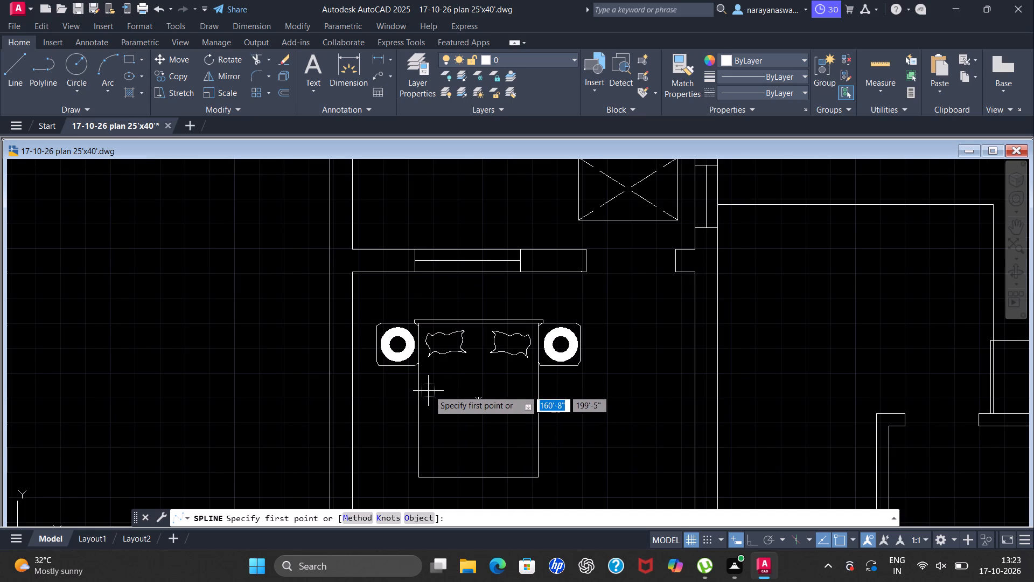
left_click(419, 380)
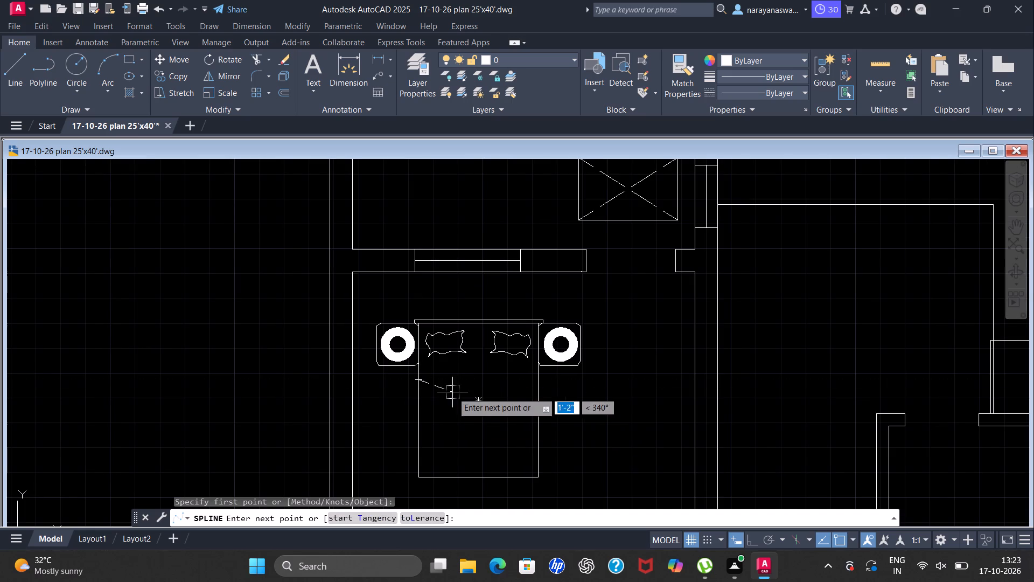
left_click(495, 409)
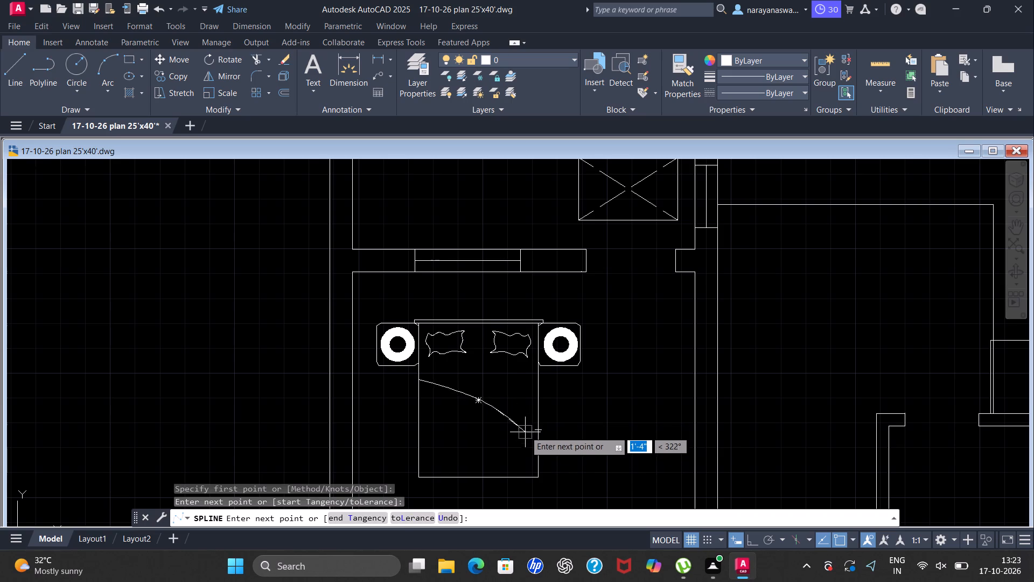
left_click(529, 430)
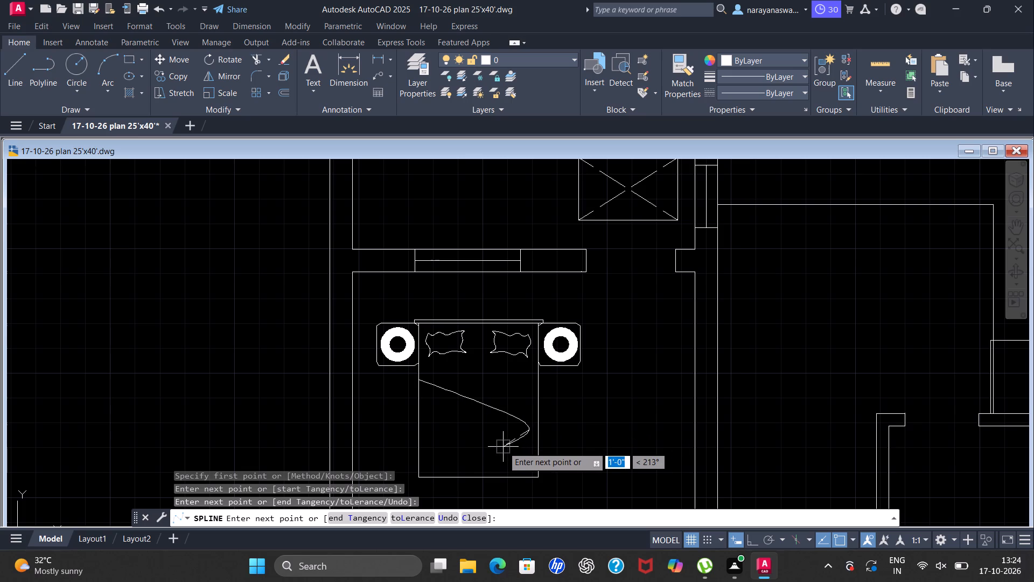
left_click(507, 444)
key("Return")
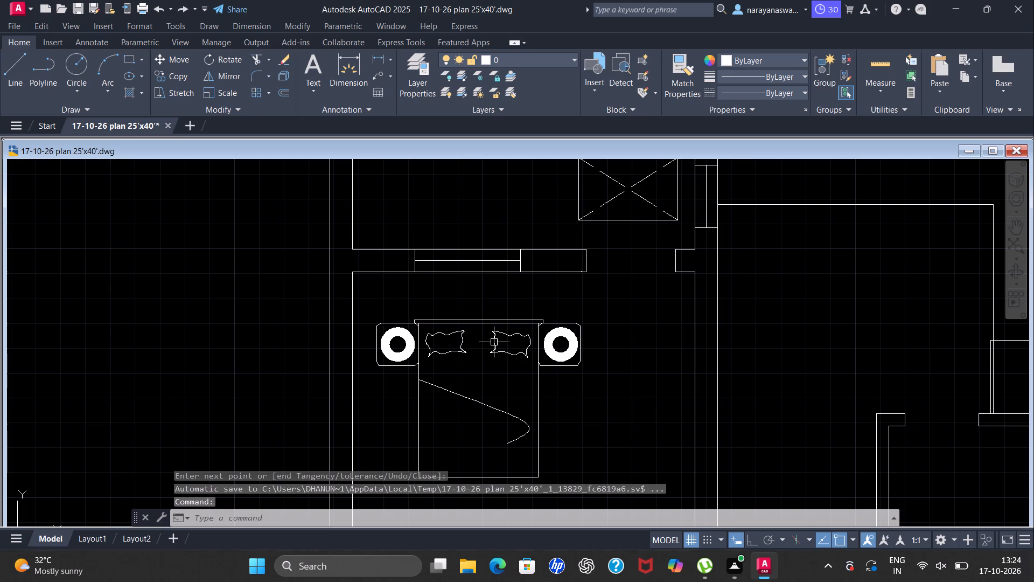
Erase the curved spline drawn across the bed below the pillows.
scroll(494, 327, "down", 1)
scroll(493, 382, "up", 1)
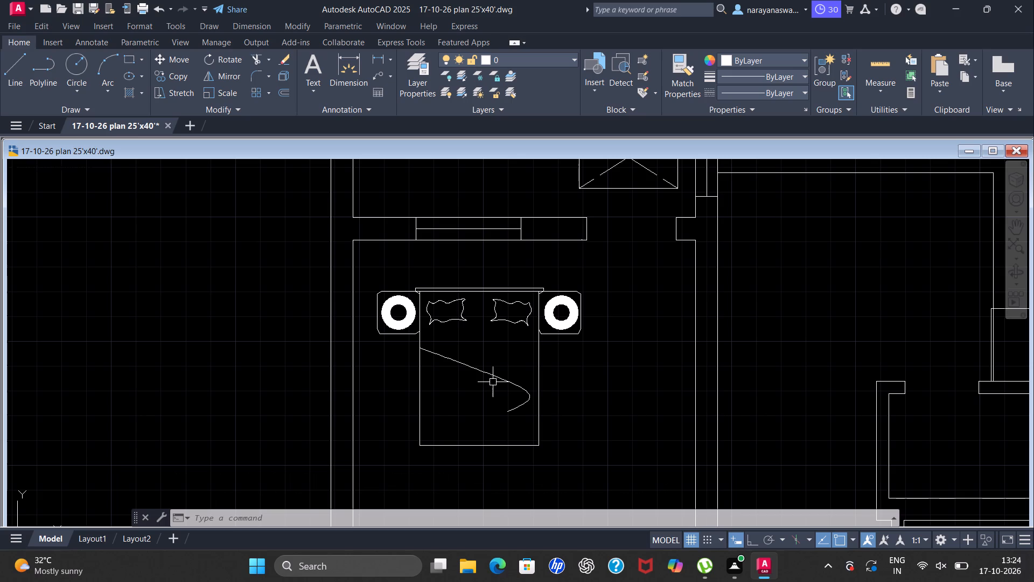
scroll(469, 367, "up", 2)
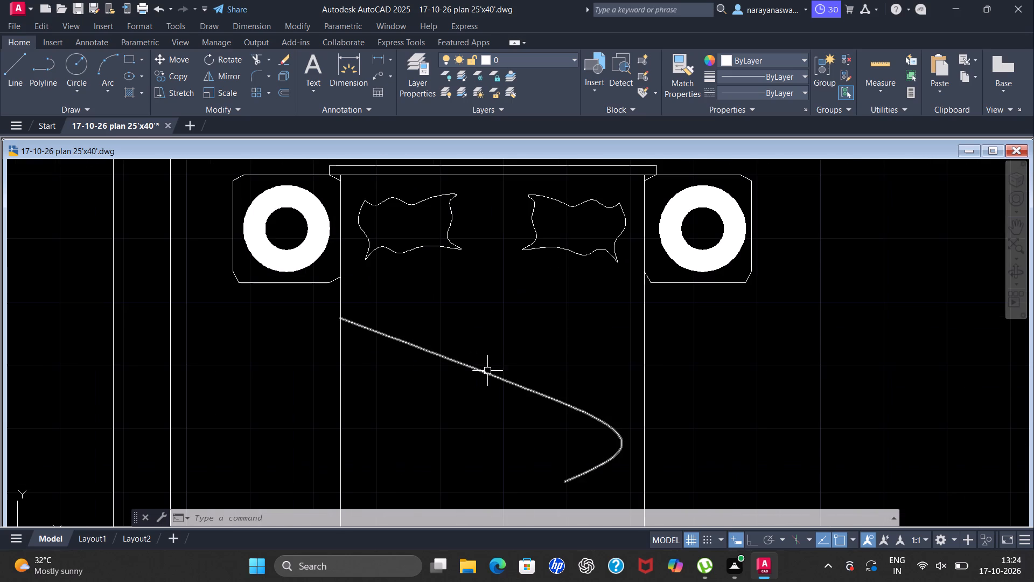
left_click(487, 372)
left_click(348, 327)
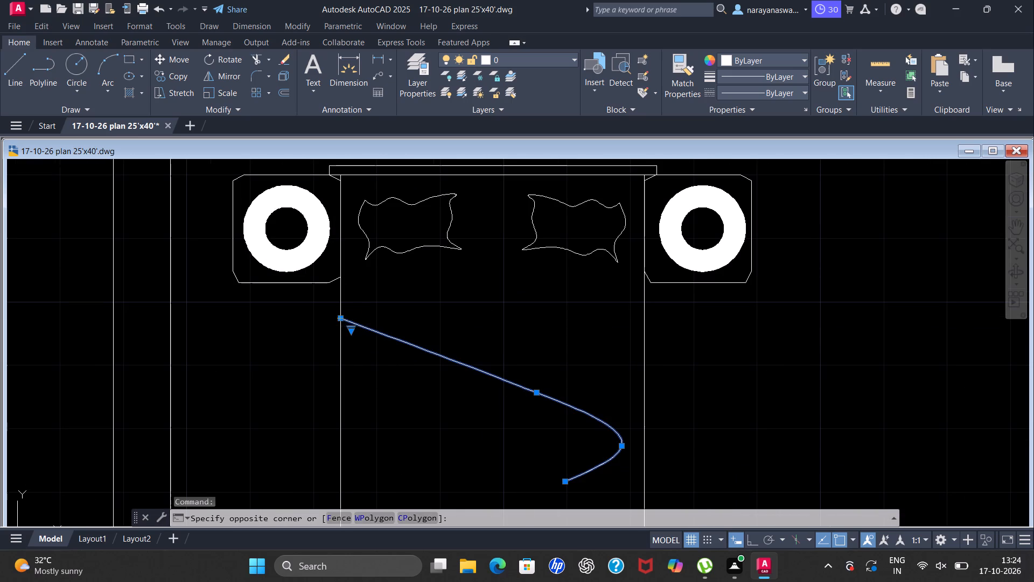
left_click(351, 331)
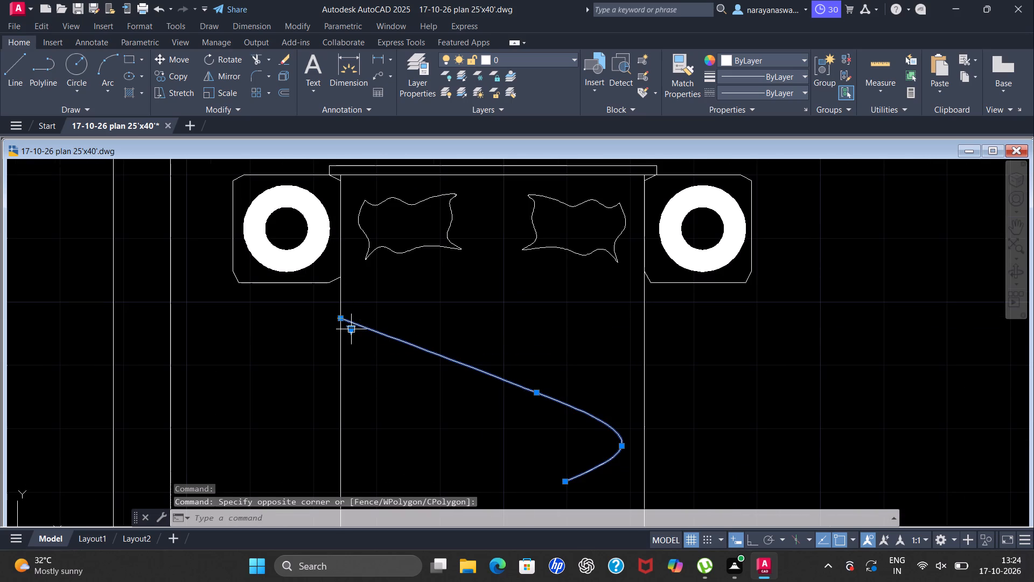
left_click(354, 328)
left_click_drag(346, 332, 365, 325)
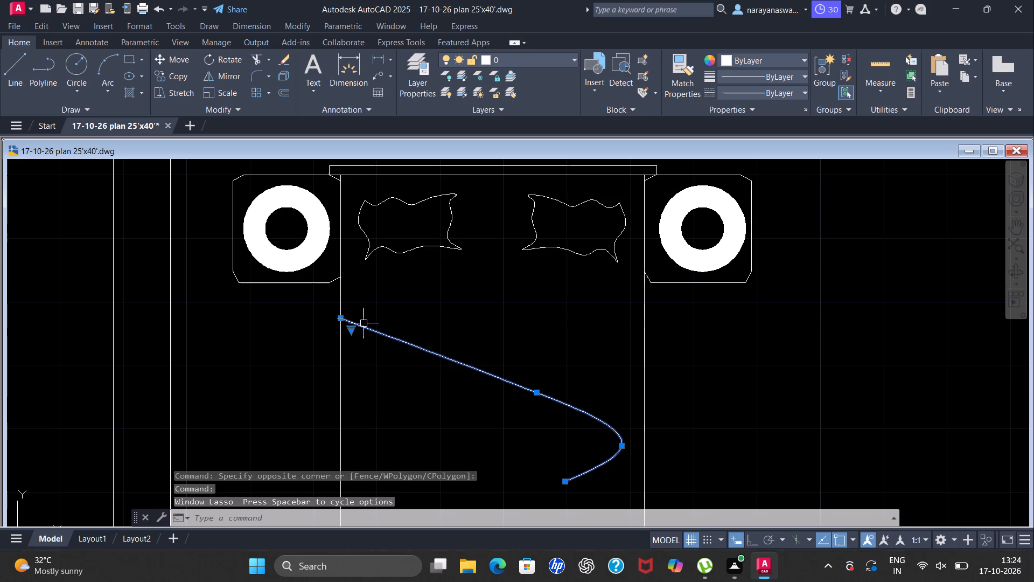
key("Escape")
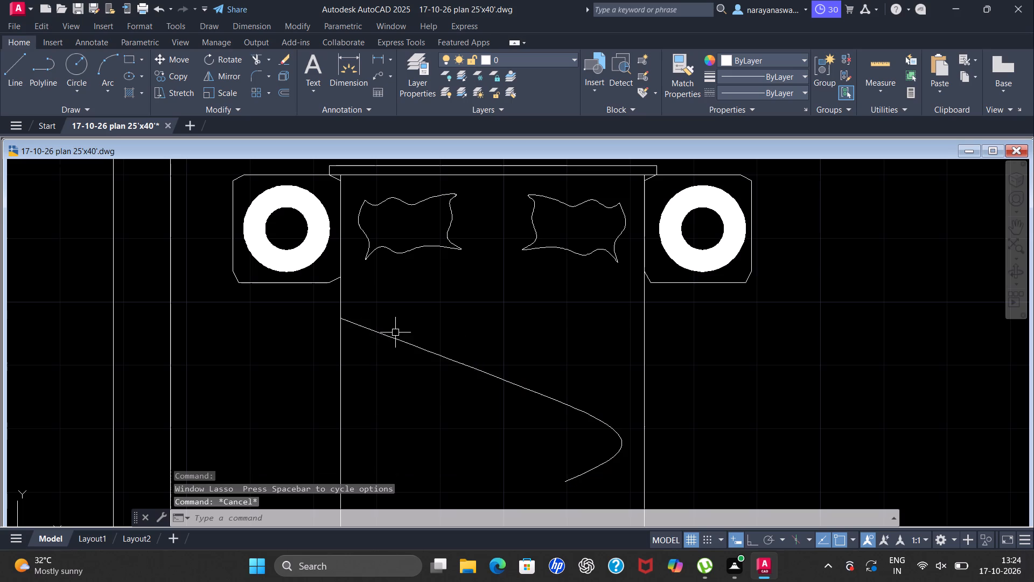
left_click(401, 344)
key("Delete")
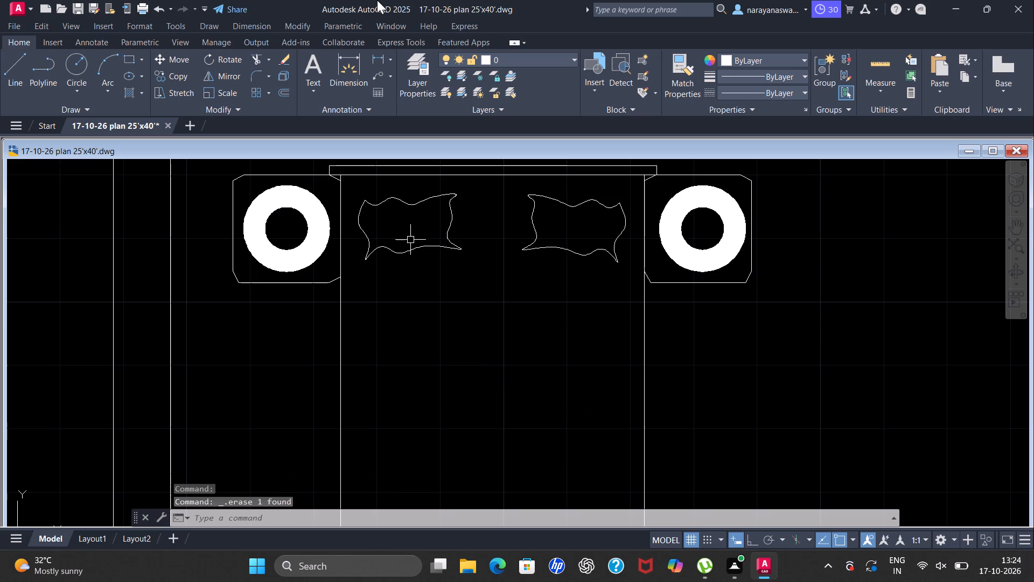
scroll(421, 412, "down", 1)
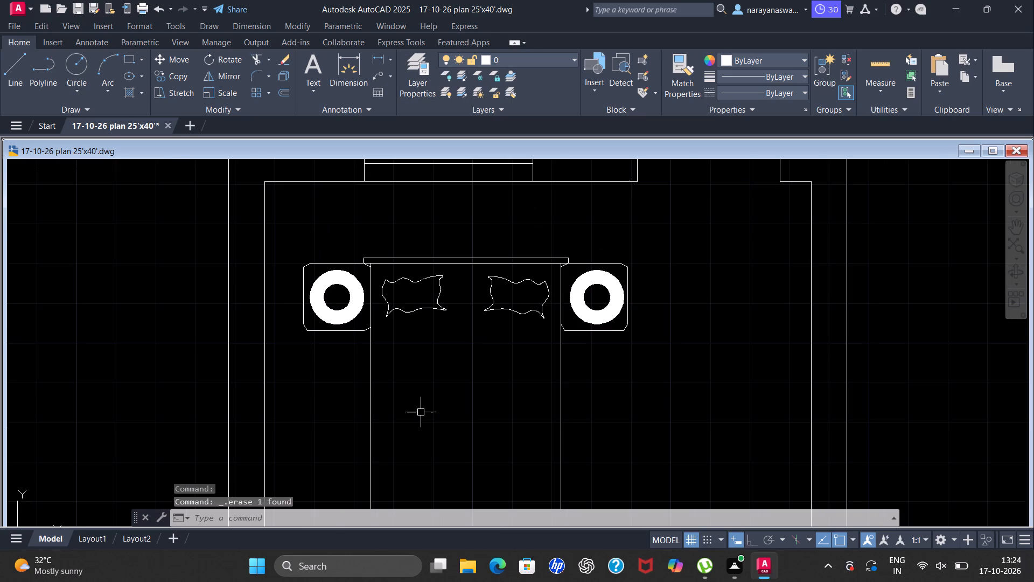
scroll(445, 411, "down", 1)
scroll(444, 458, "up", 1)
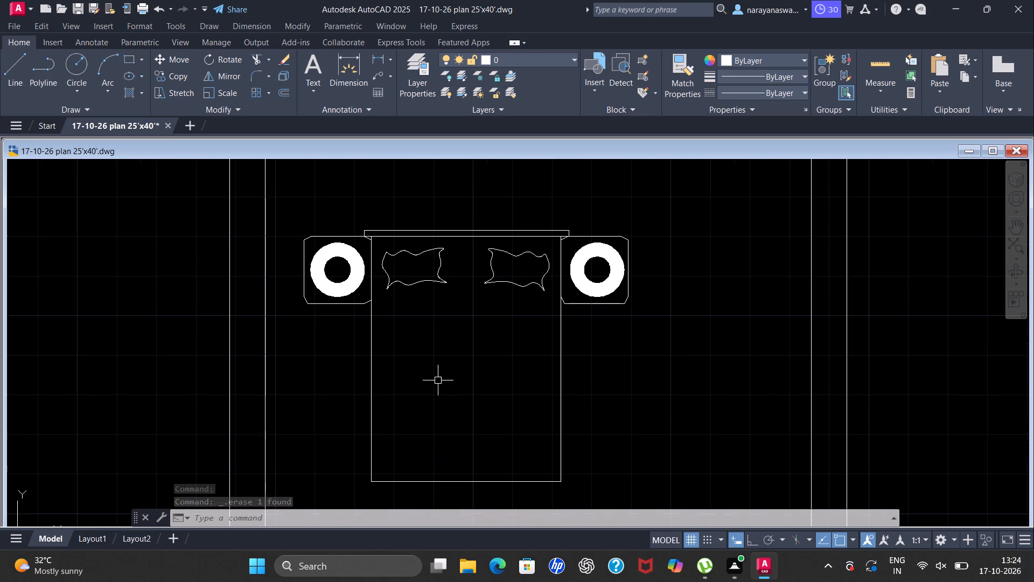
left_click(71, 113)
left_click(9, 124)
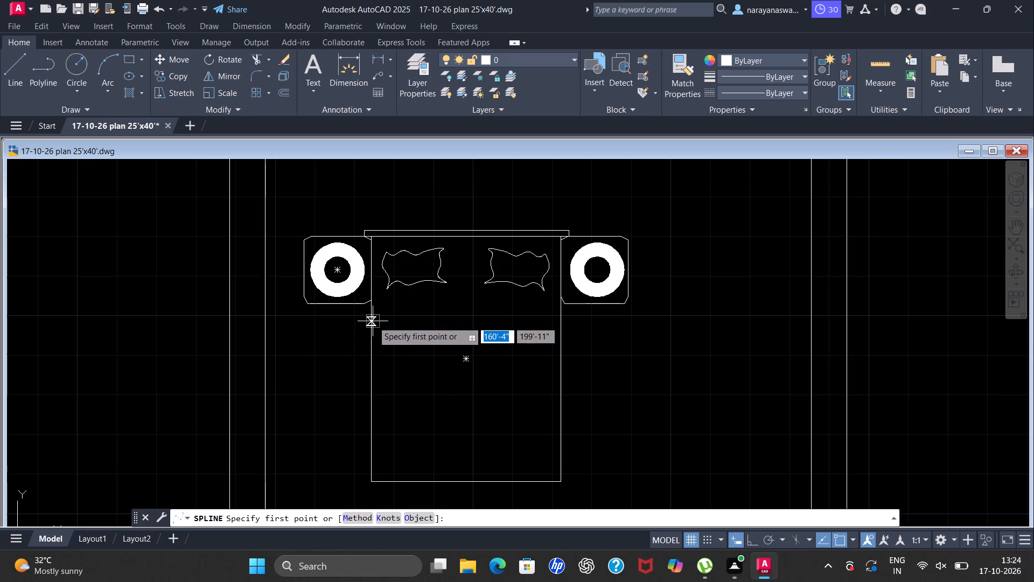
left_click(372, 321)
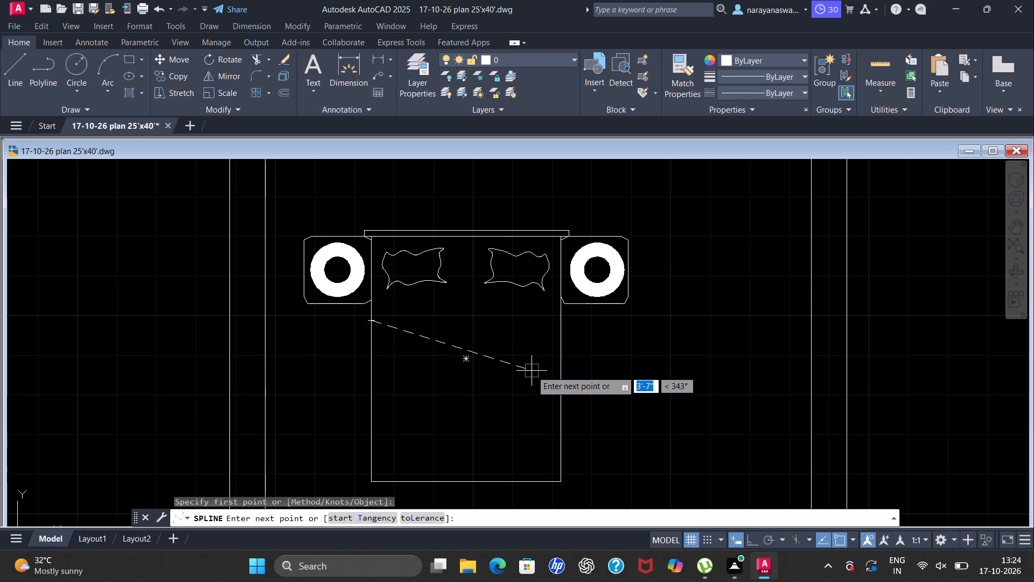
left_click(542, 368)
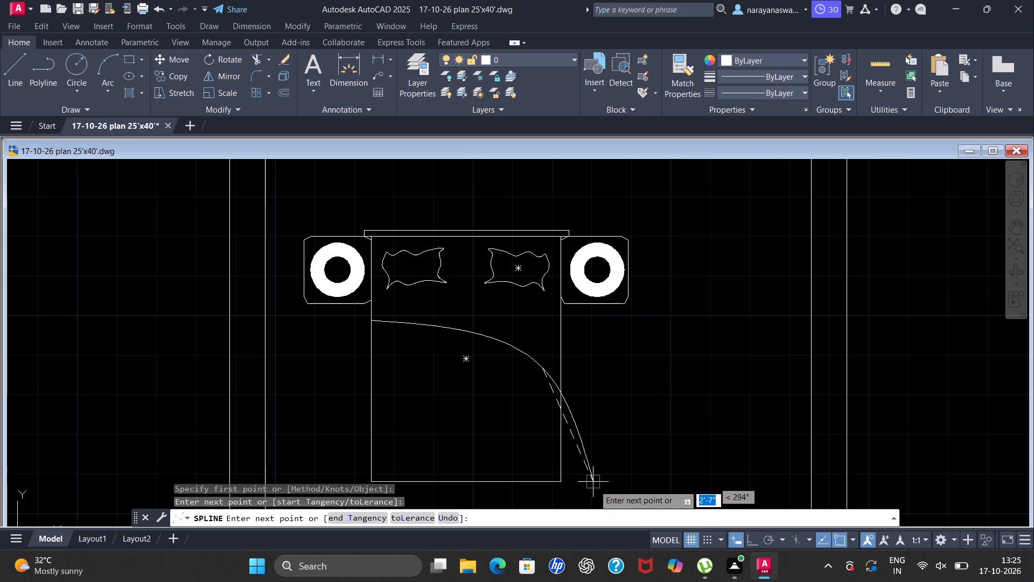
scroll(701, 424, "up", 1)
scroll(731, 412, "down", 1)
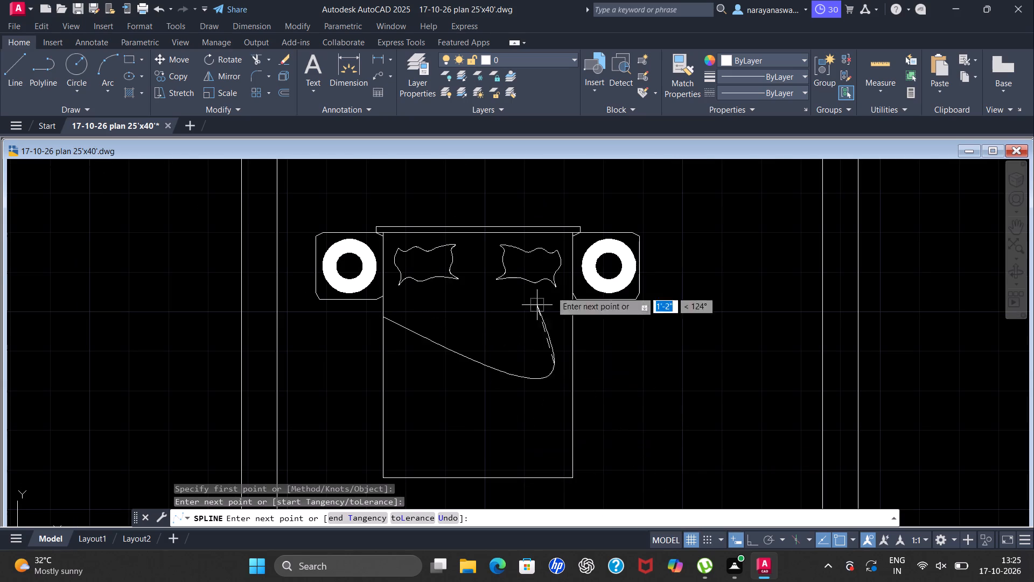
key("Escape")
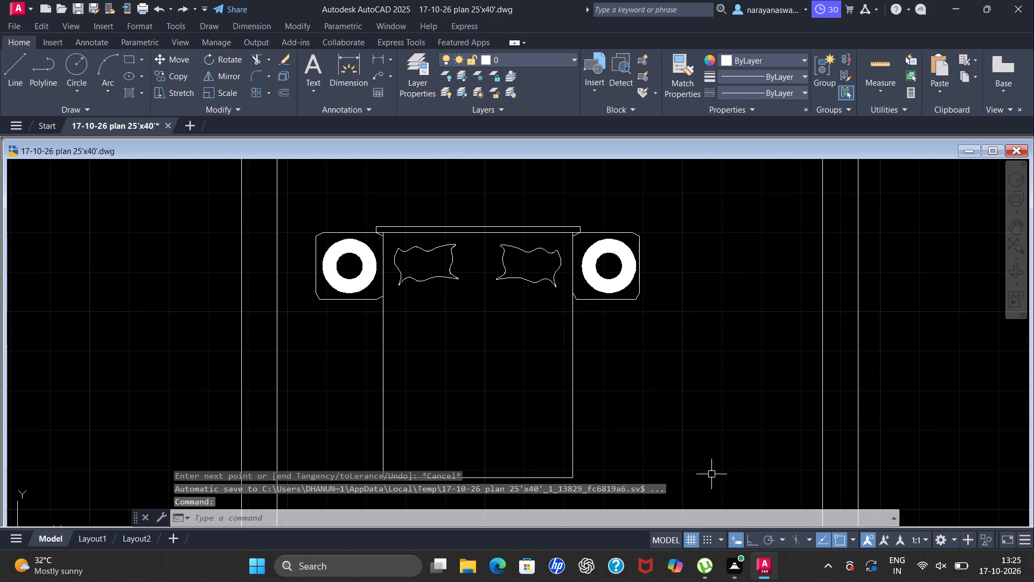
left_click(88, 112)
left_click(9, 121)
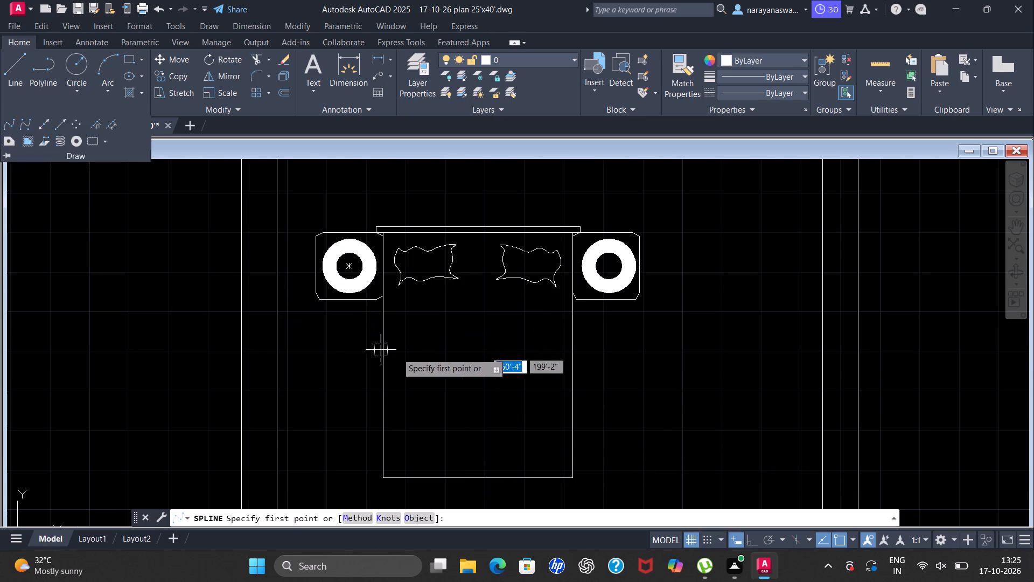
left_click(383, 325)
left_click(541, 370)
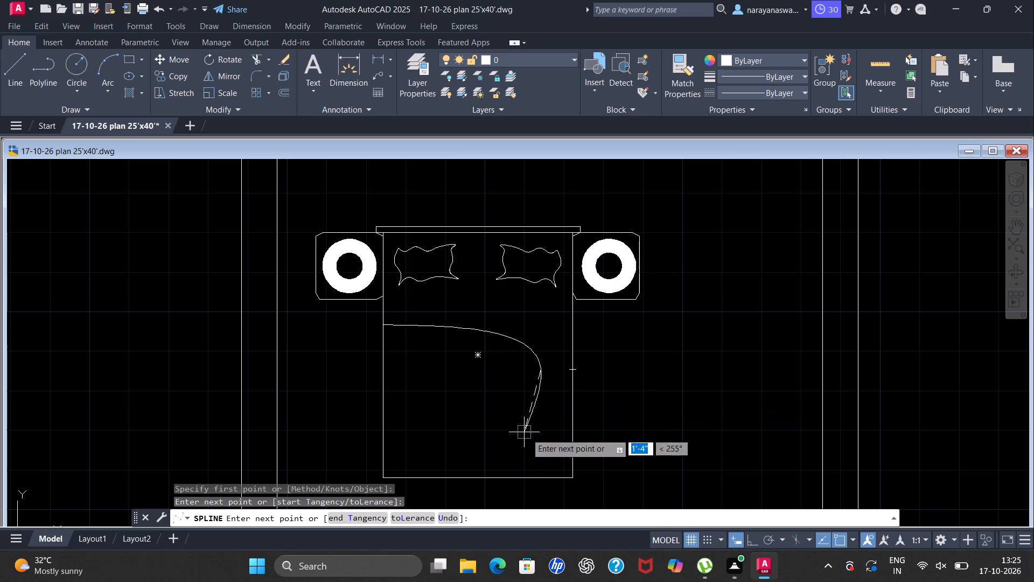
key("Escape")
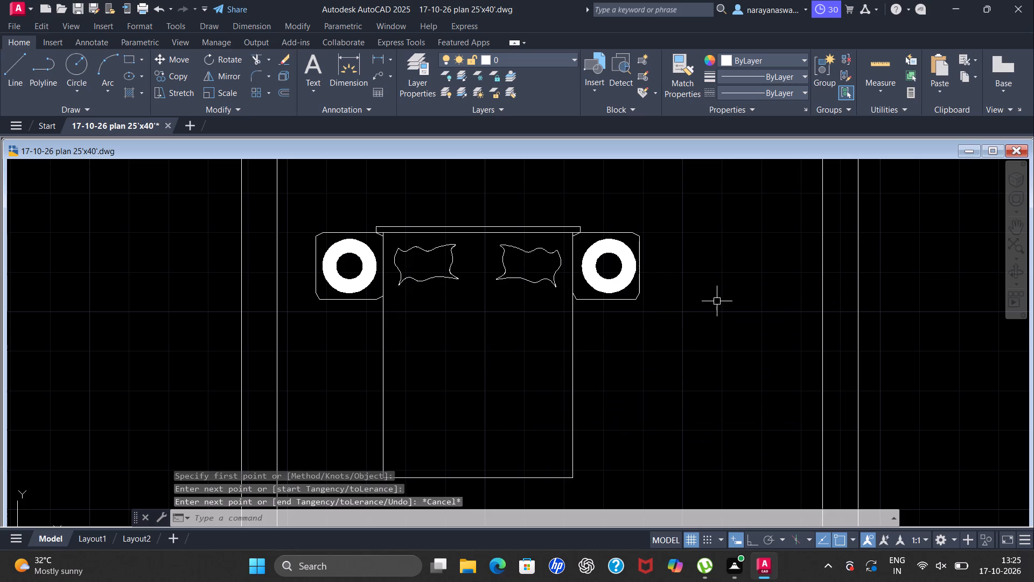
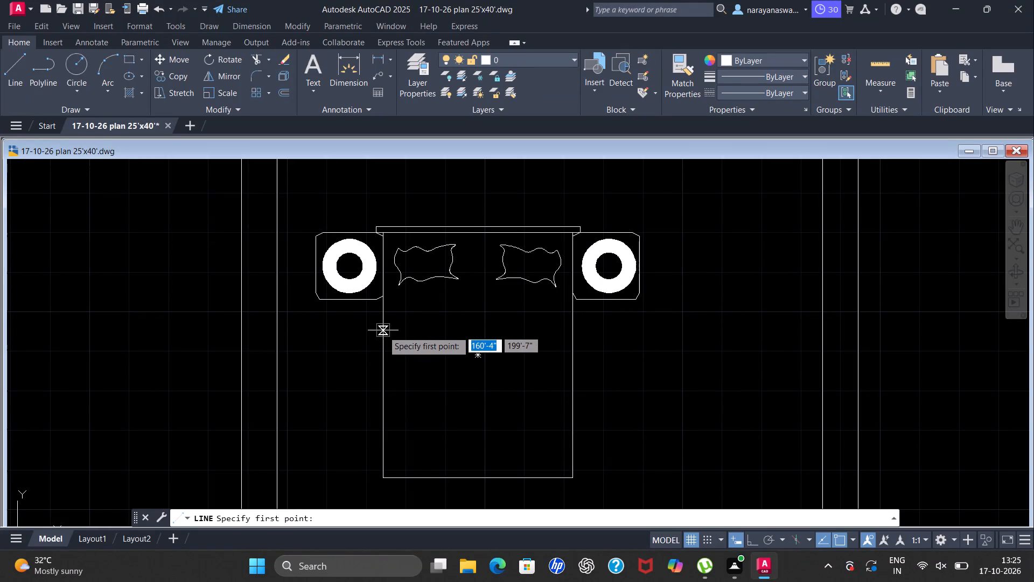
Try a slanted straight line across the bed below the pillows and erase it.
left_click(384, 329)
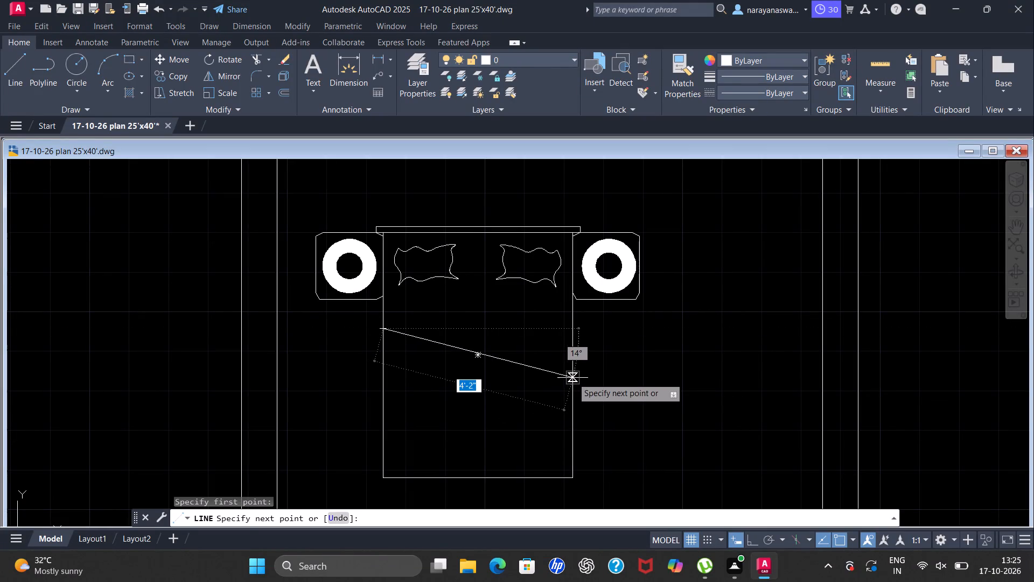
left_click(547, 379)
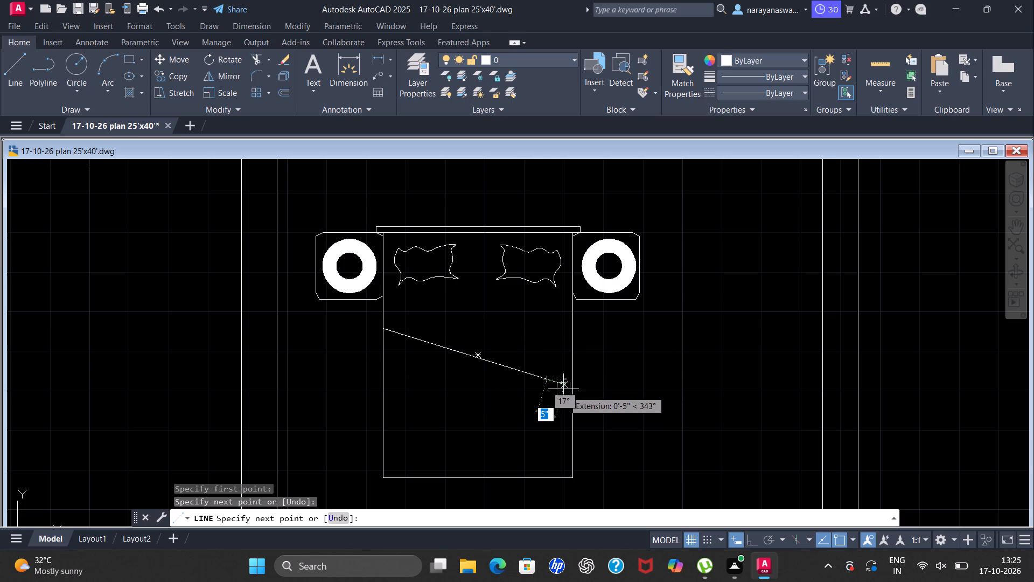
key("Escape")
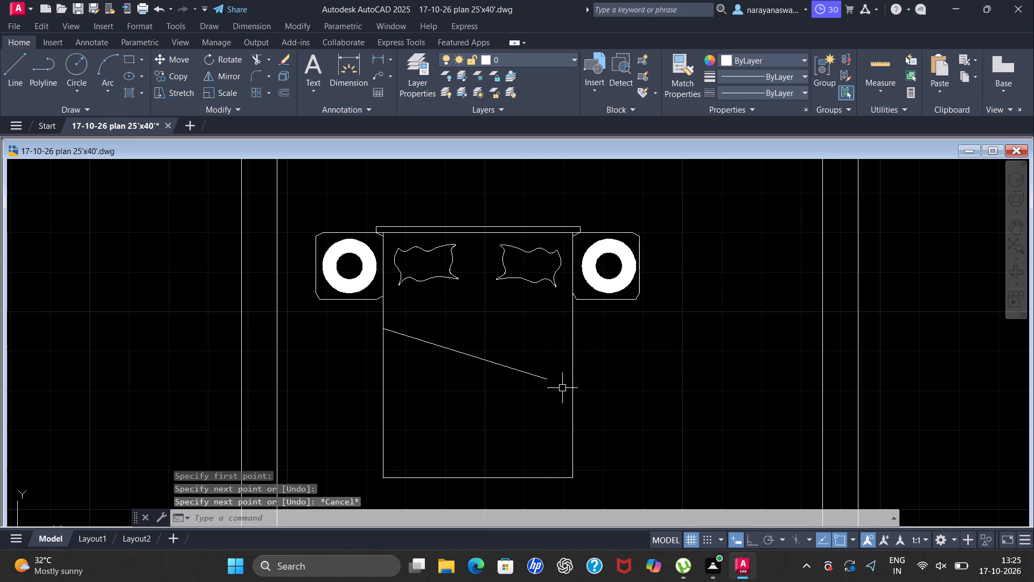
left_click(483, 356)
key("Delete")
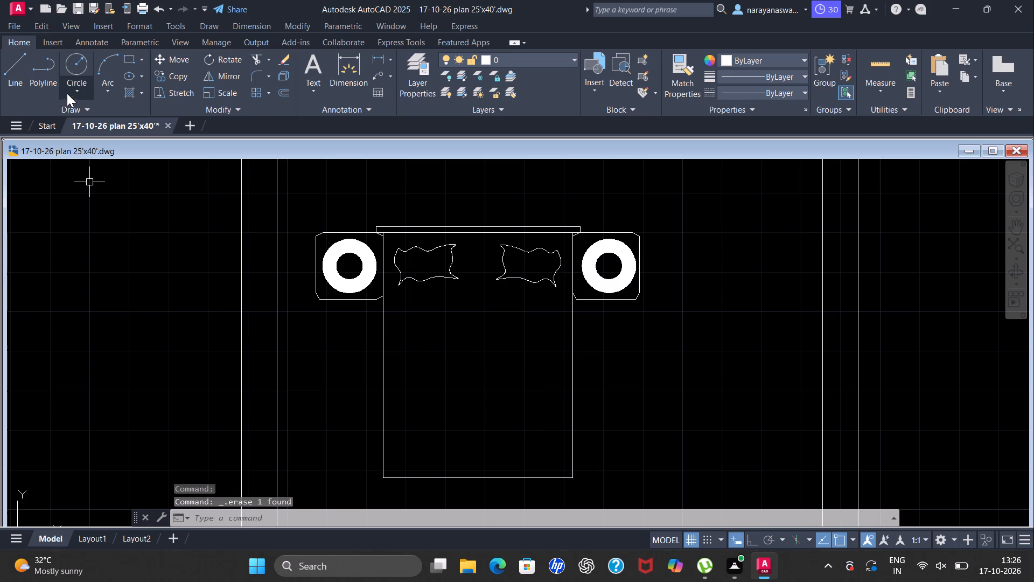
Draw a control-vertex spline sloping down from the bed's left edge below the pillows to its right edge.
left_click(78, 107)
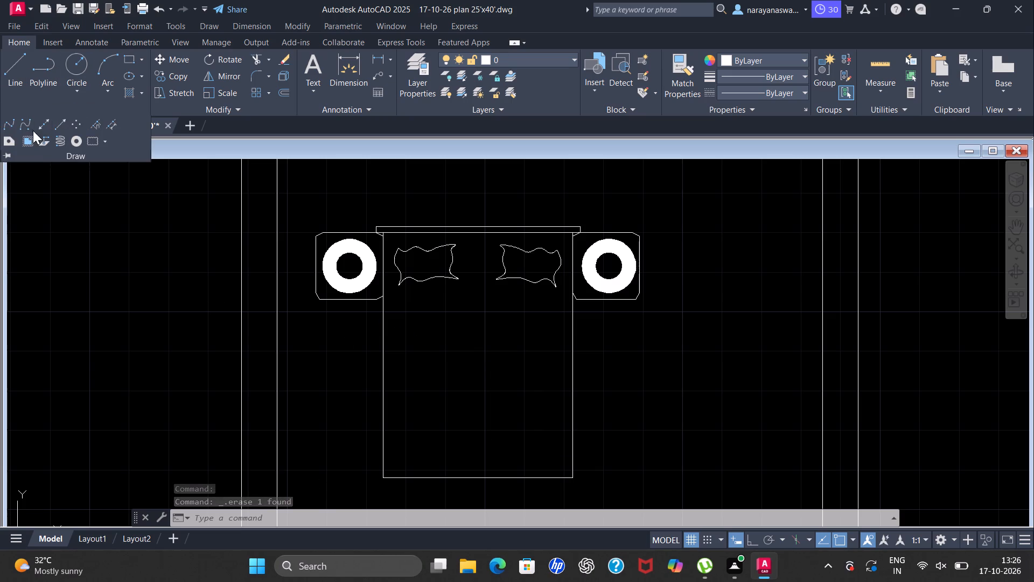
left_click(23, 123)
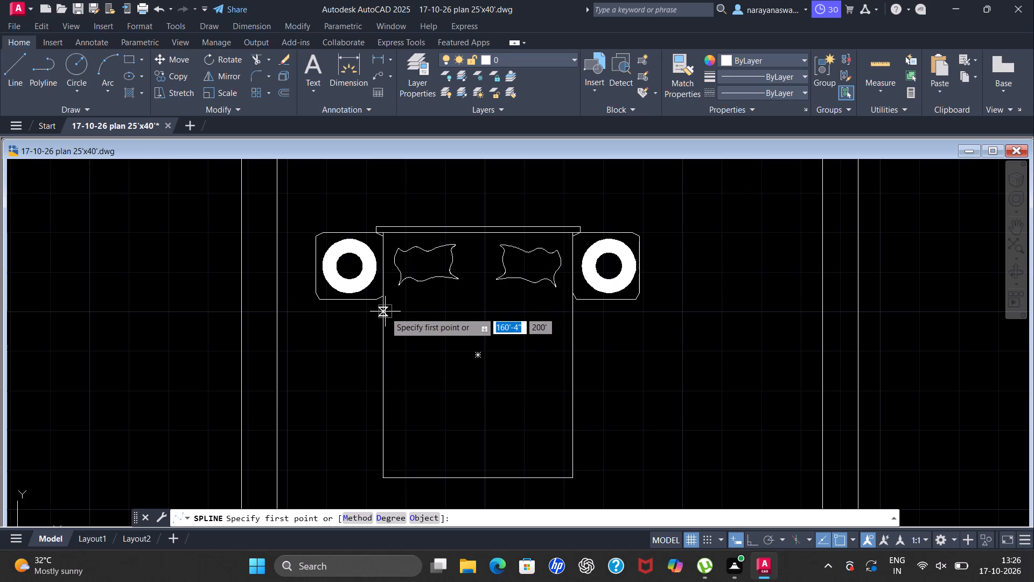
left_click_drag(382, 319, 389, 318)
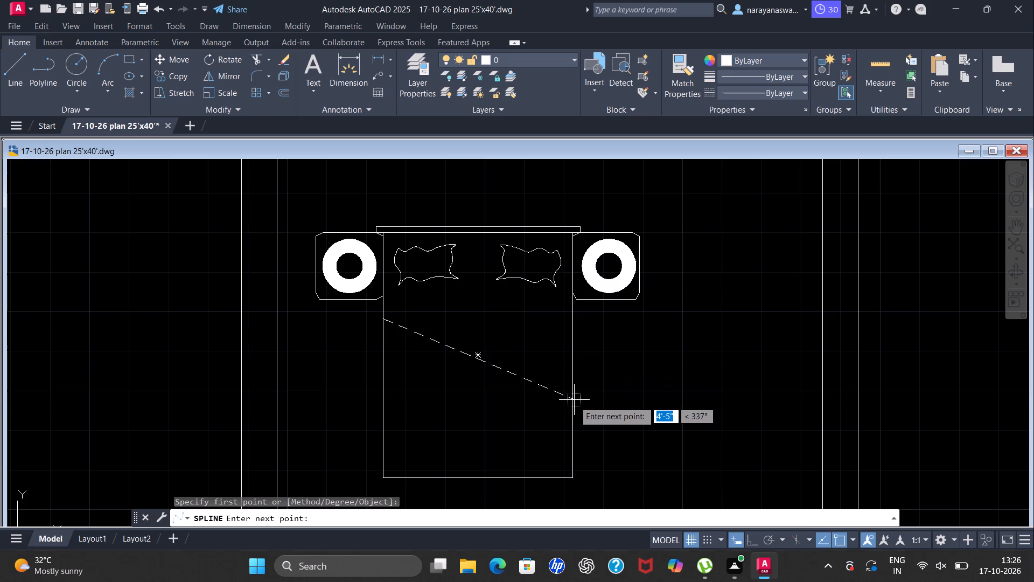
left_click(574, 370)
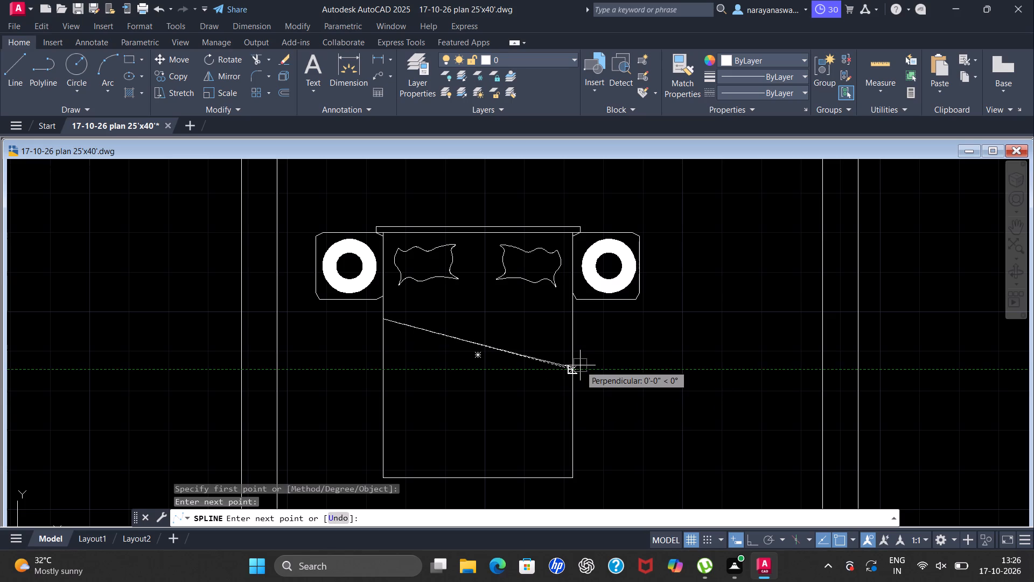
key("Return")
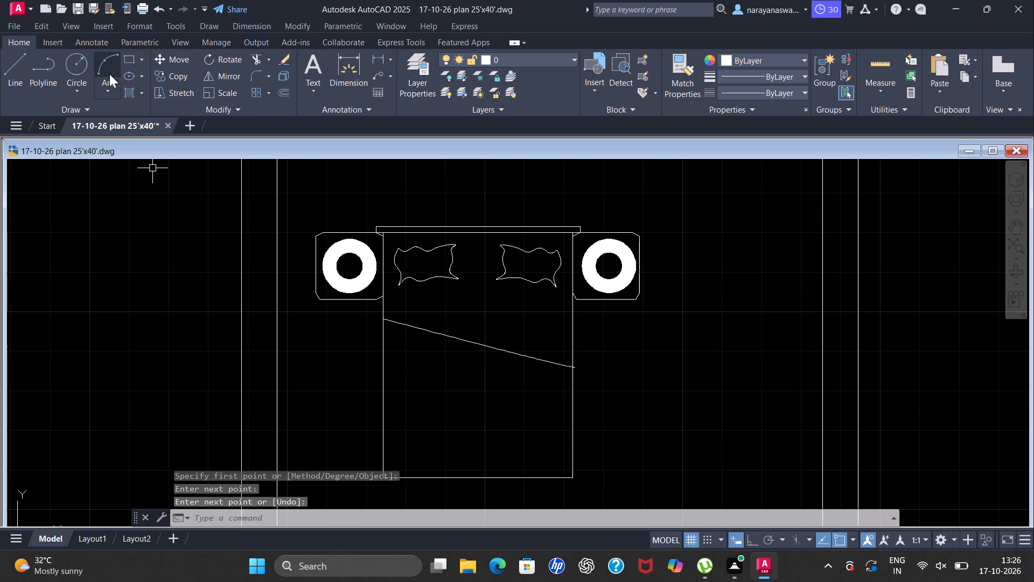
Draw a three-point arc from the spline's right end, curving inward about 11" to the second point and about 6" further down.
left_click(102, 56)
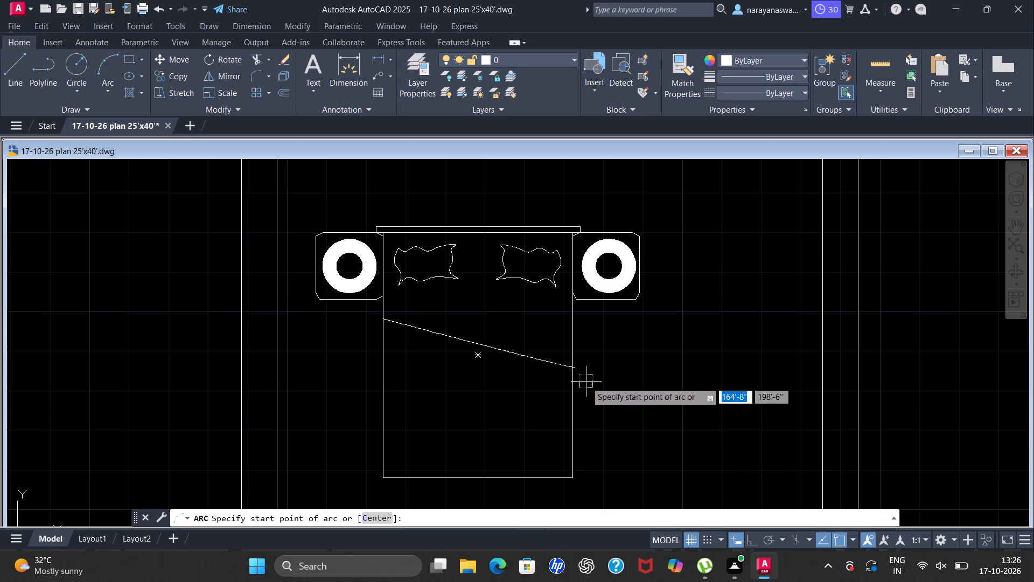
left_click(575, 369)
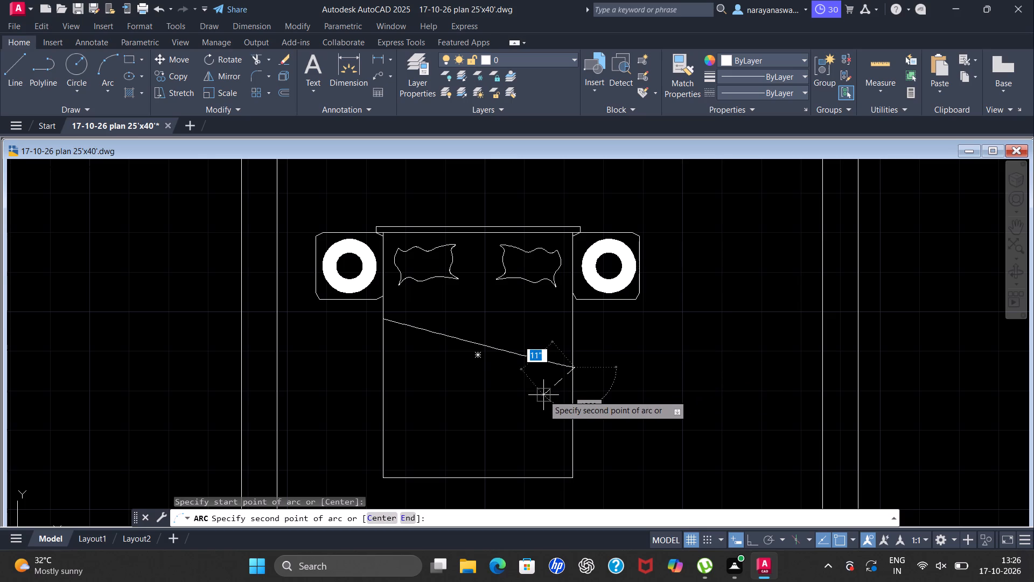
left_click(546, 394)
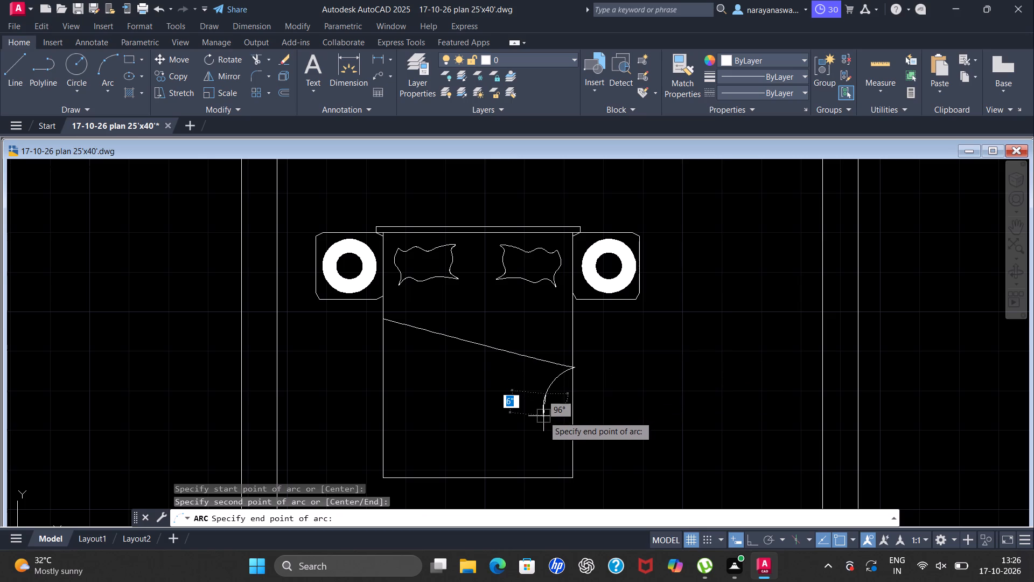
left_click(543, 416)
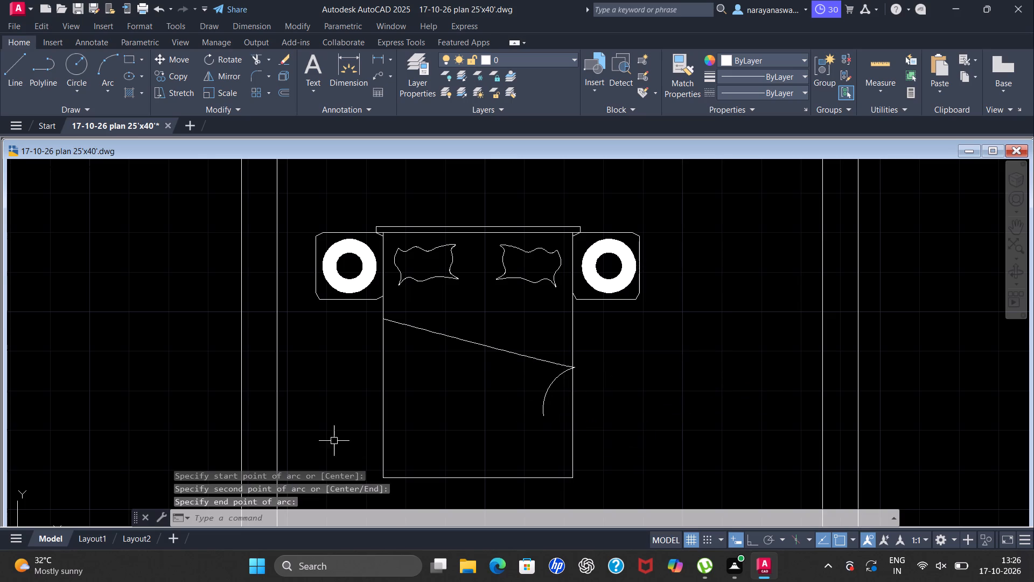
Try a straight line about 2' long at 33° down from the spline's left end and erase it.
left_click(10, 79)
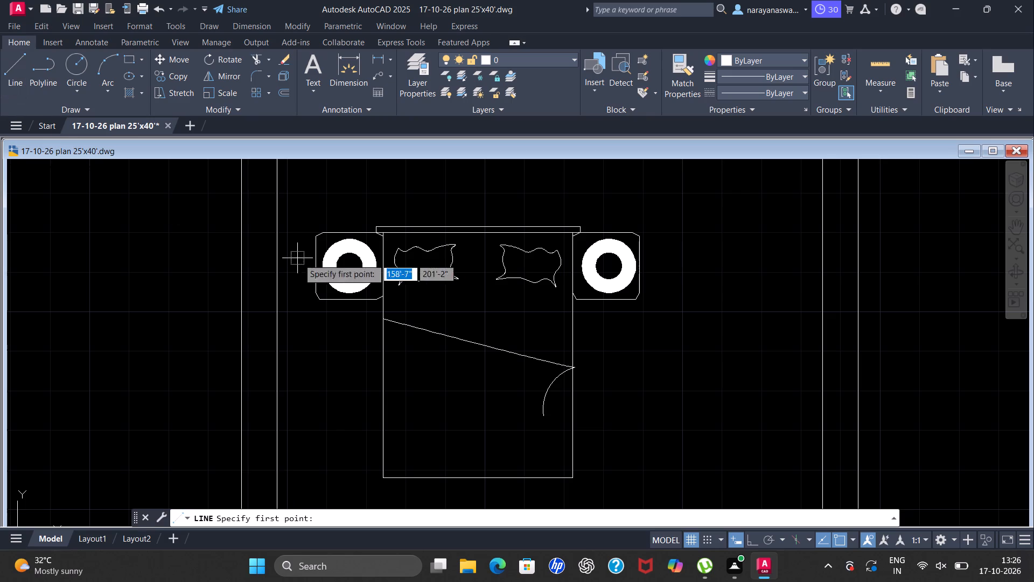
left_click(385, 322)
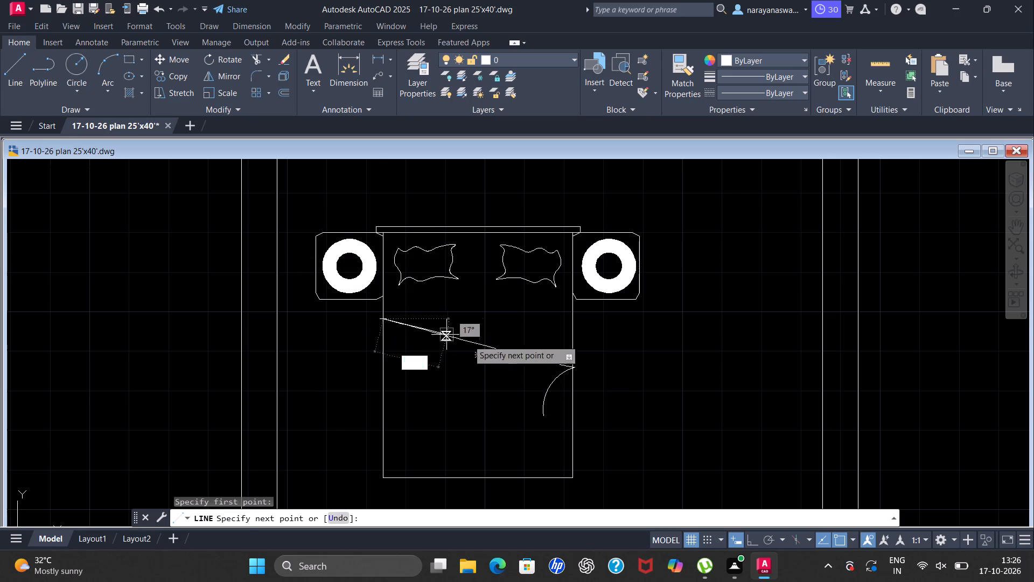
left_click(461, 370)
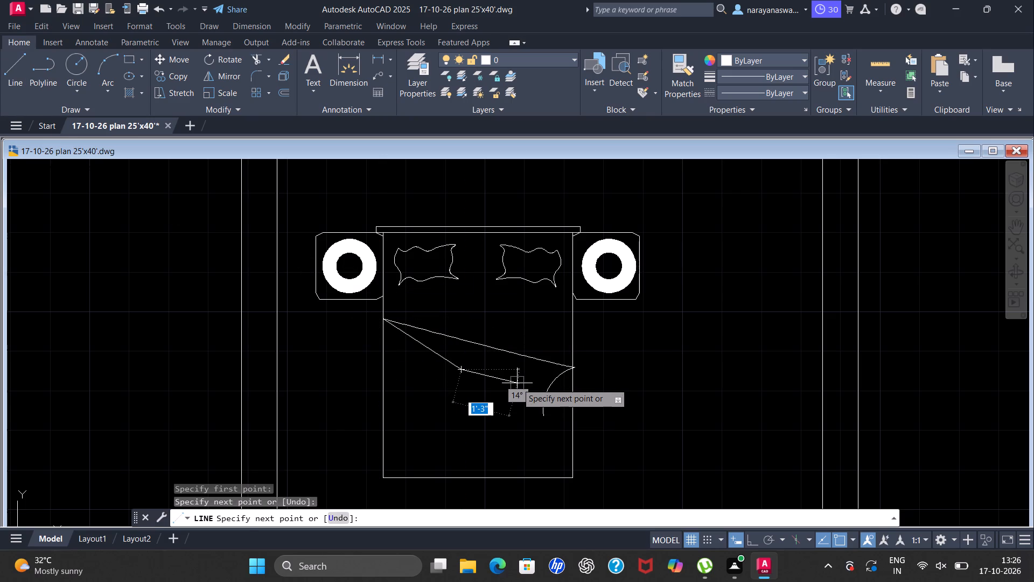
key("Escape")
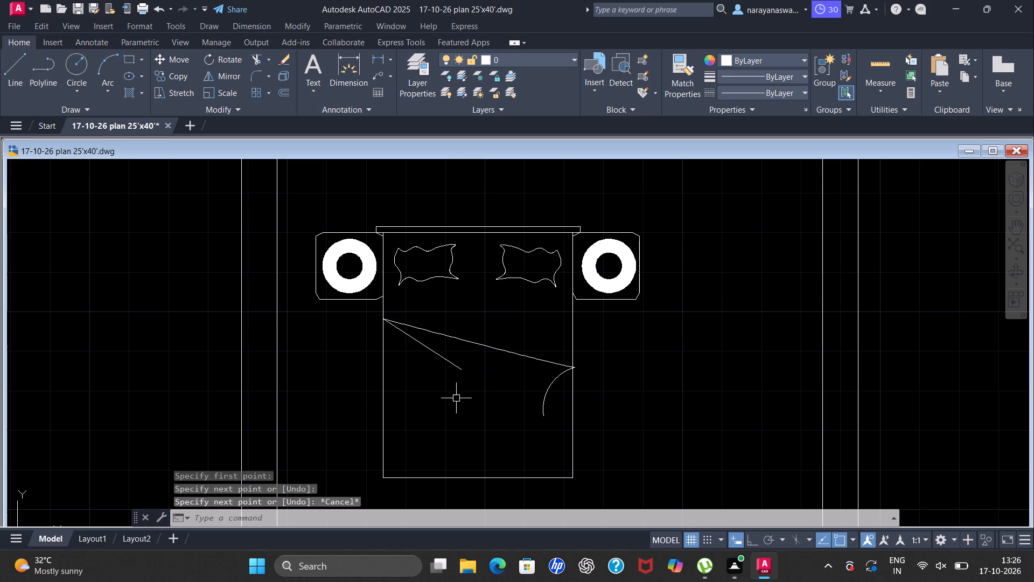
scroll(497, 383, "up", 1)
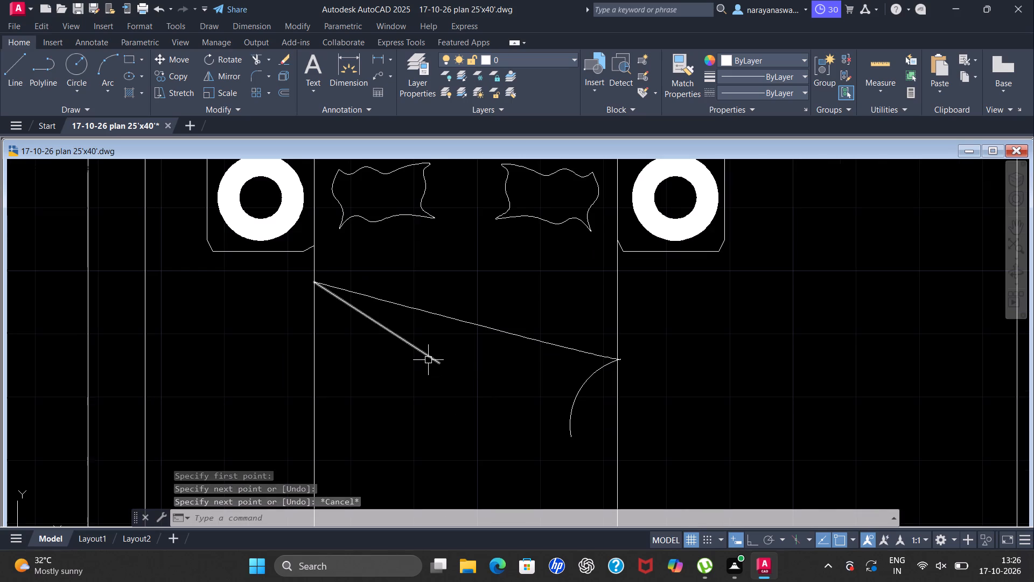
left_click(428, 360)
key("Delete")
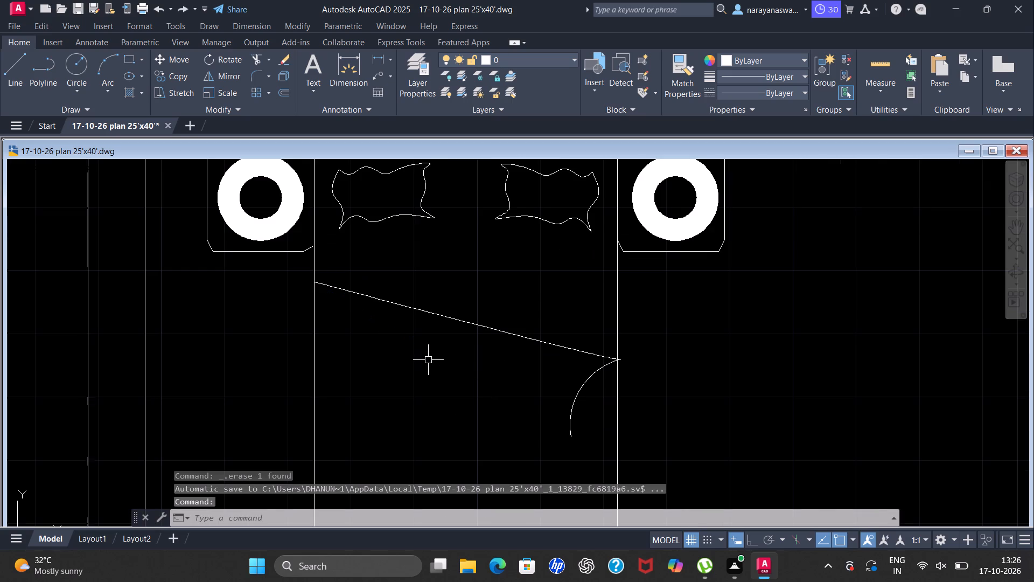
Draw a fit-point spline from the first spline's left end through the arc's lower end, extending about 4" past it.
left_click(88, 102)
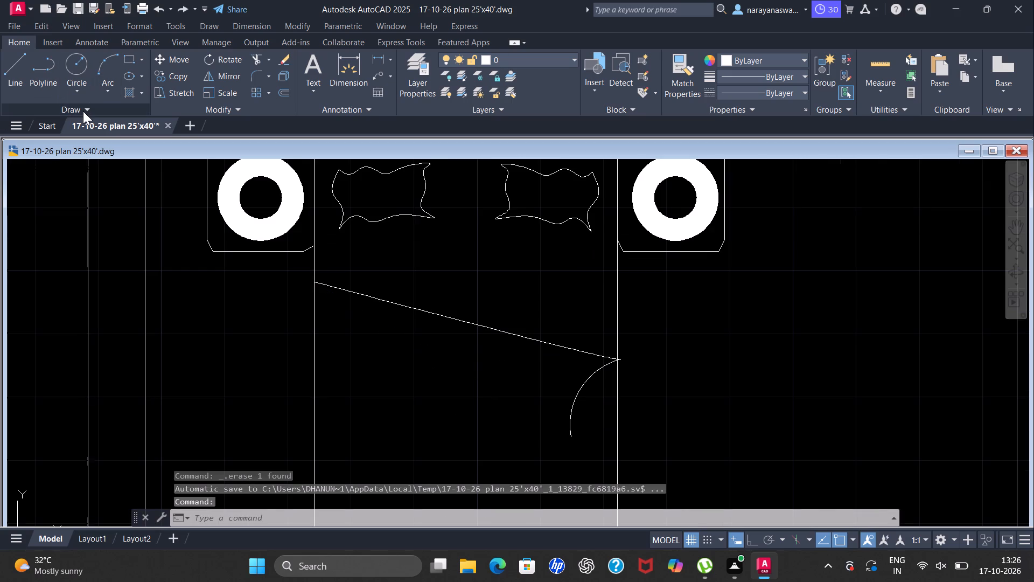
left_click(84, 108)
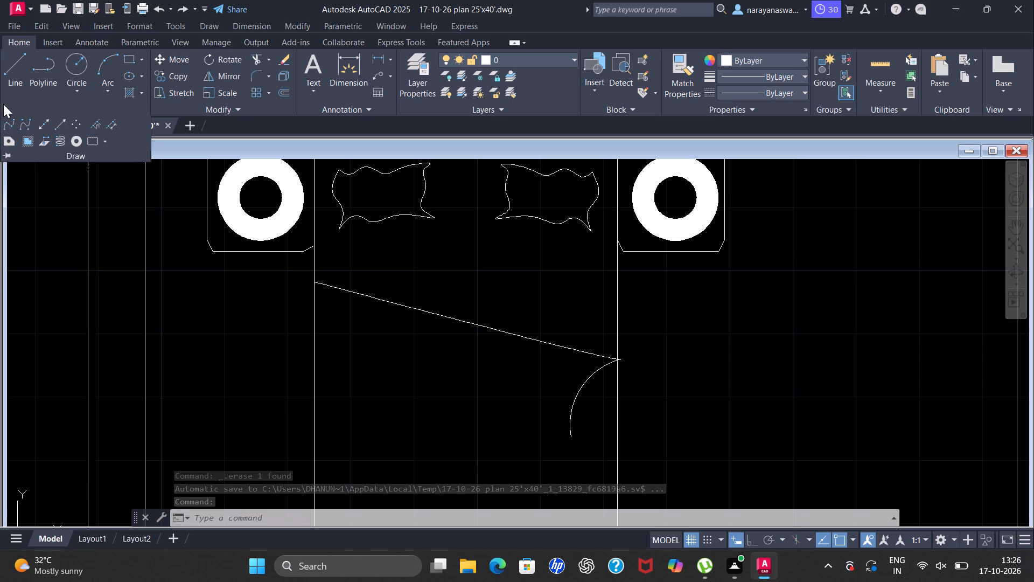
left_click(8, 120)
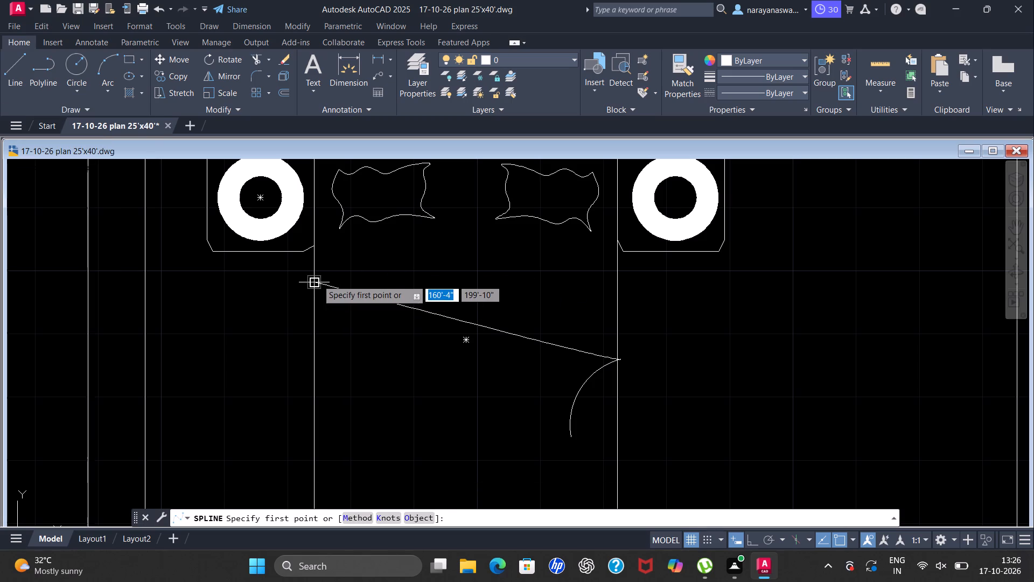
left_click(317, 281)
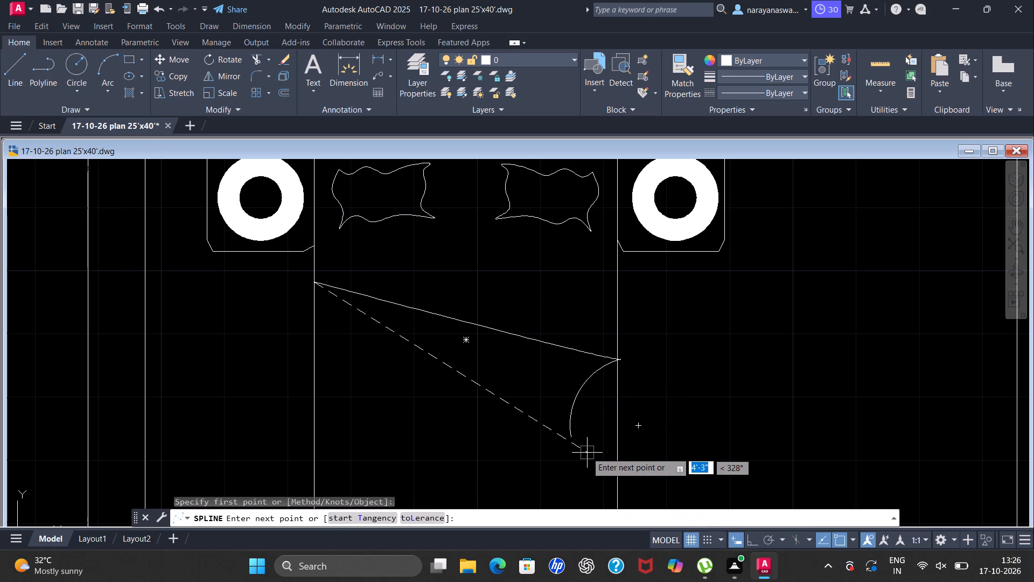
left_click(572, 440)
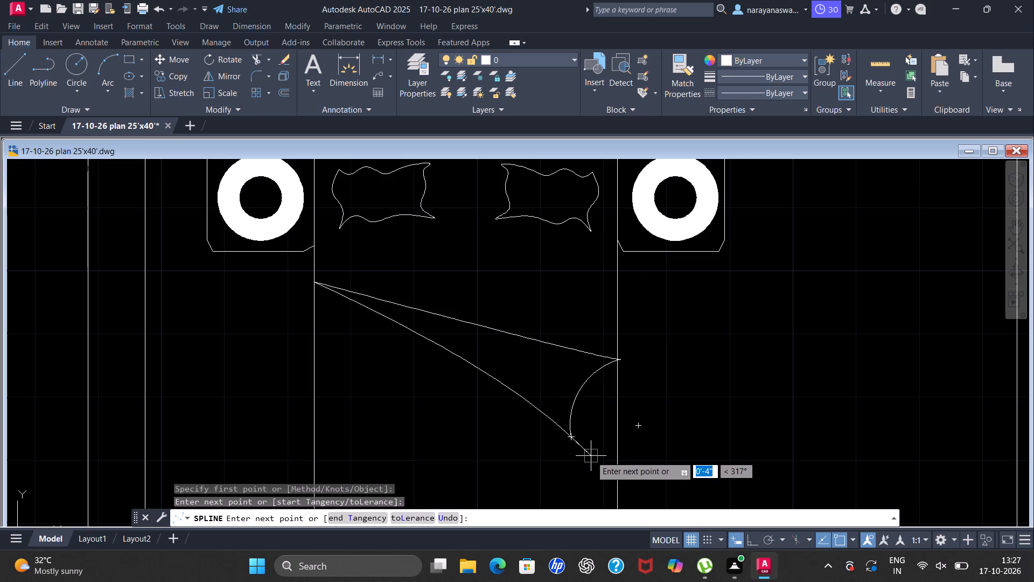
left_click(593, 454)
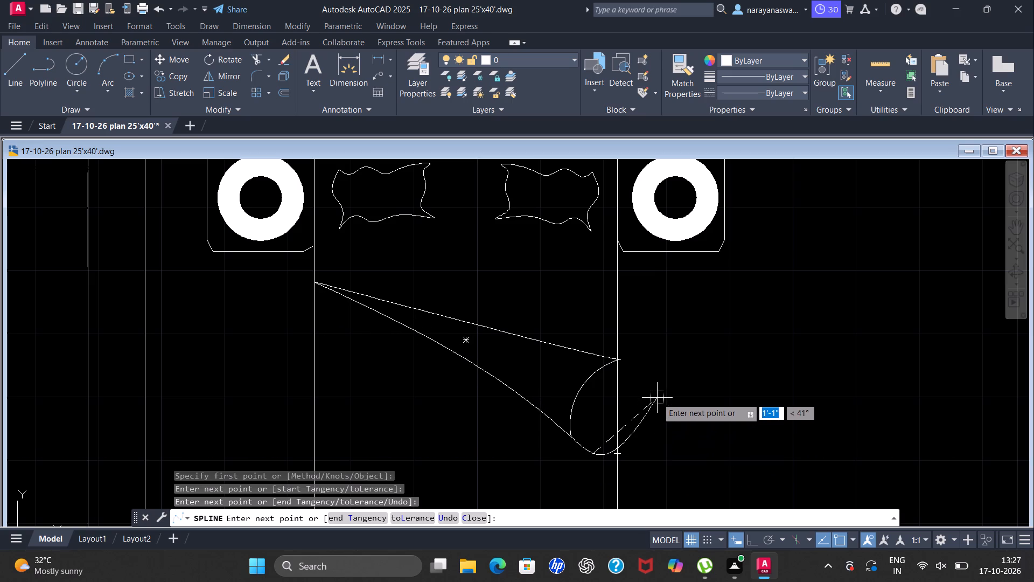
key("Return")
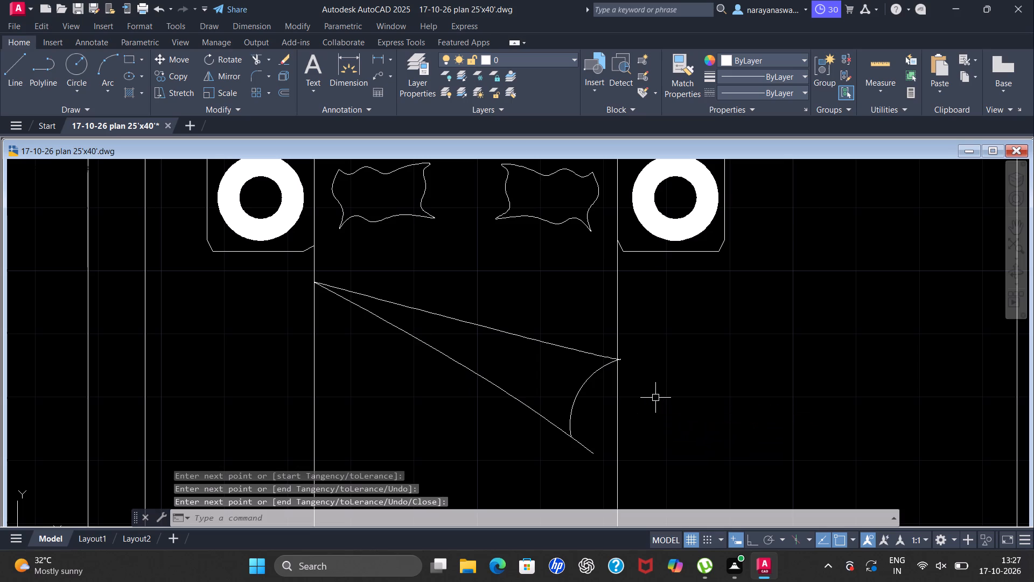
Trim the lower spline's short overhang beyond the arc's lower end.
scroll(497, 371, "down", 3)
scroll(506, 379, "up", 2)
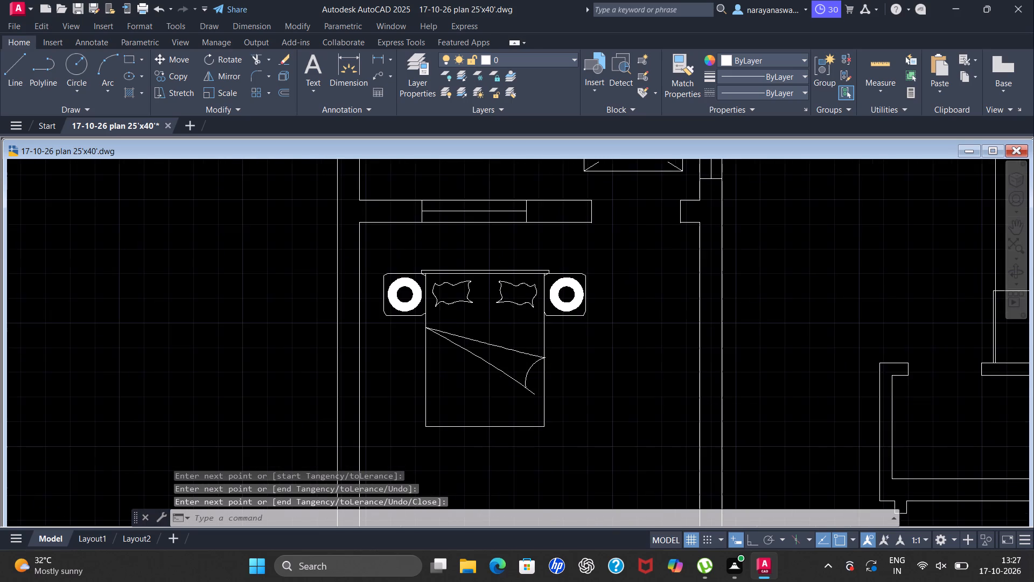
type("TR")
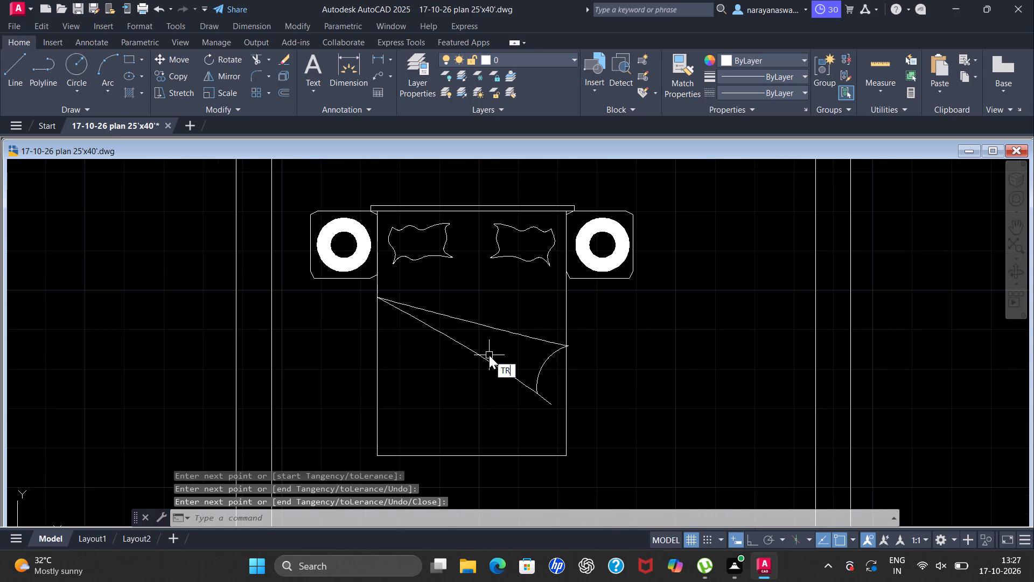
key("Return")
scroll(533, 413, "up", 2)
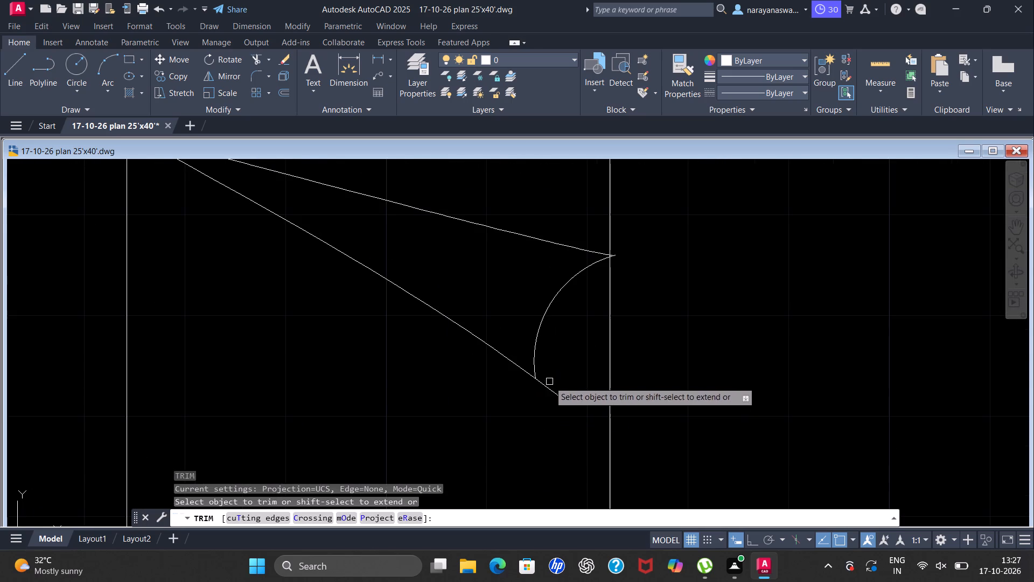
left_click_drag(550, 382, 549, 392)
key("Escape")
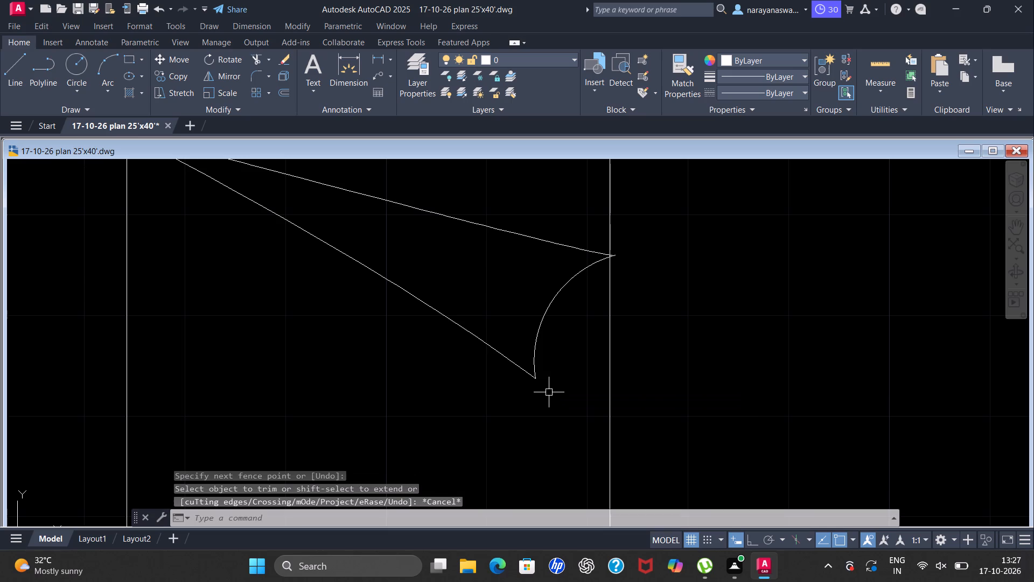
Save the drawing.
key("ctrl+s")
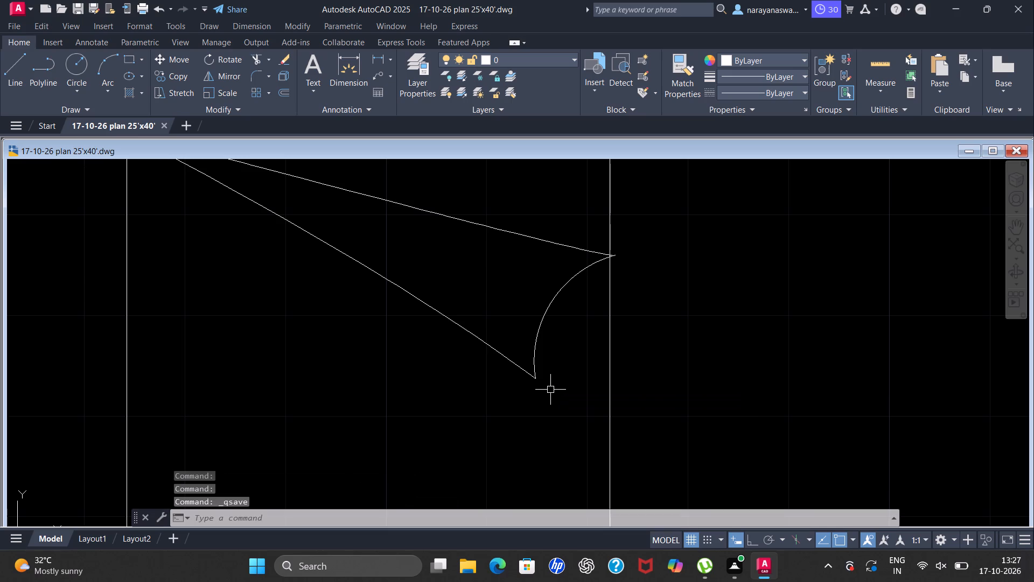
Start a zigzag line at the splines' shared left end, drawing four teeth about 5" wide along the upper spline's top side.
scroll(500, 335, "down", 2)
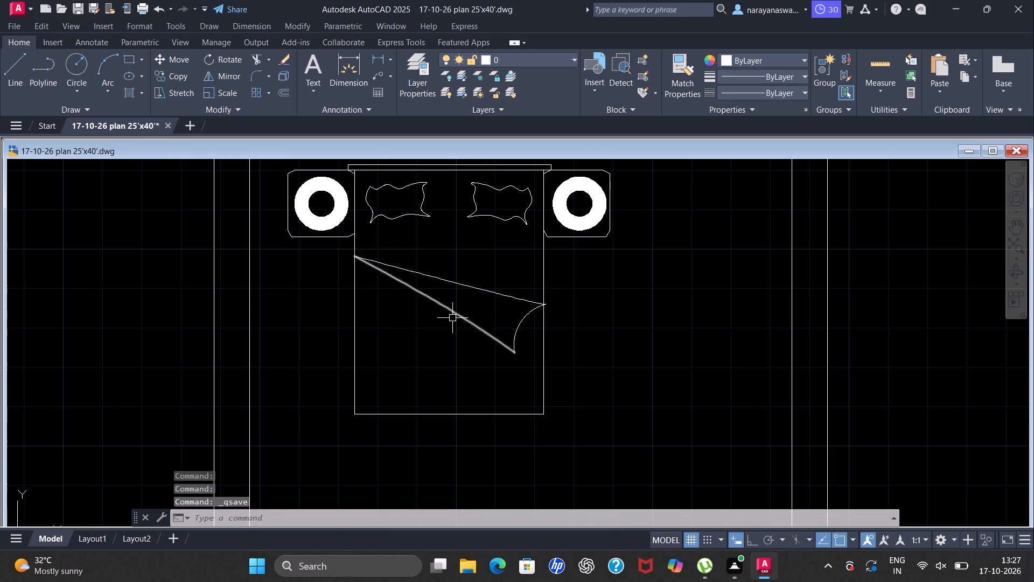
scroll(378, 242, "up", 2)
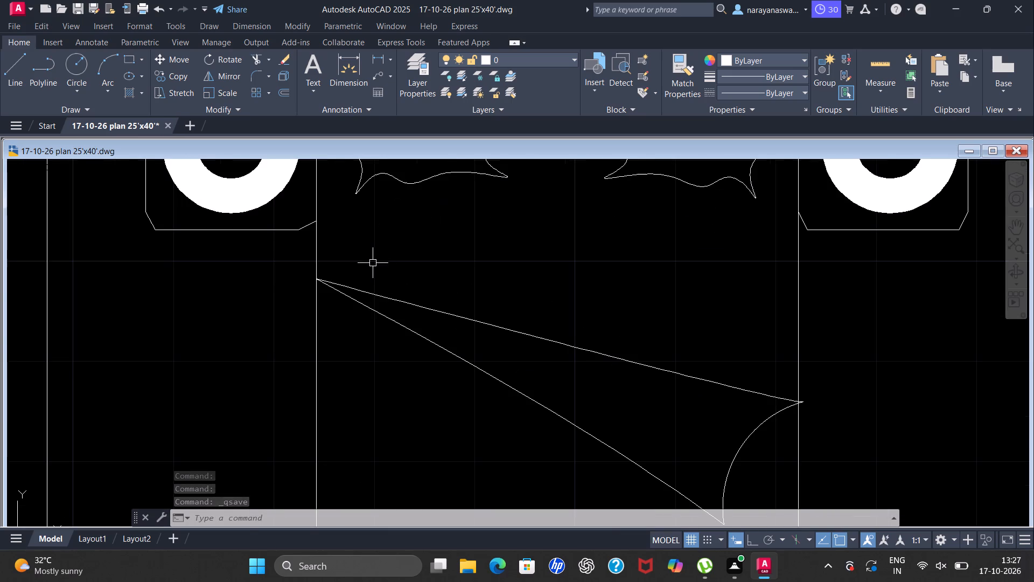
scroll(291, 244, "down", 2)
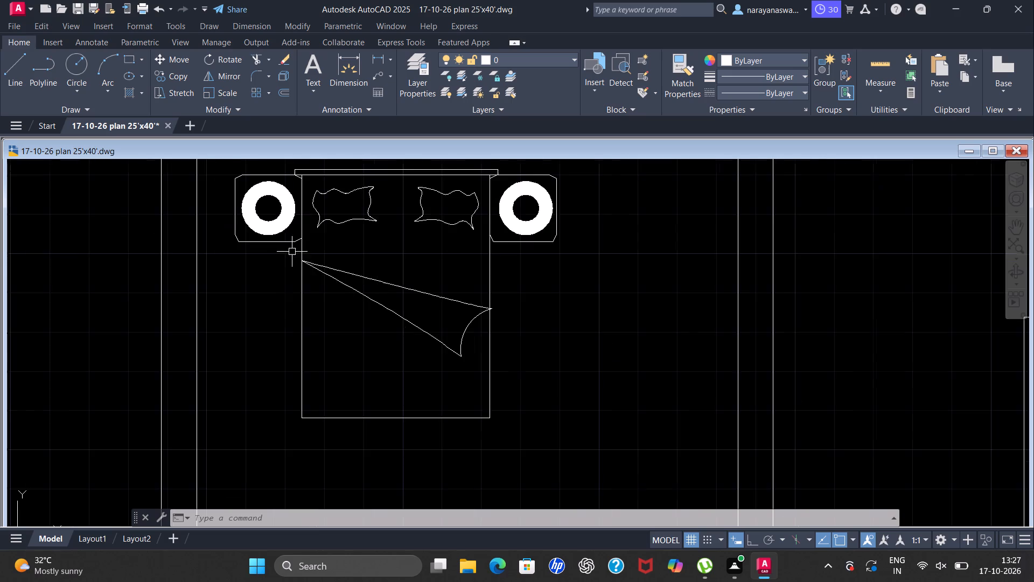
scroll(327, 248, "up", 2)
left_click(0, 80)
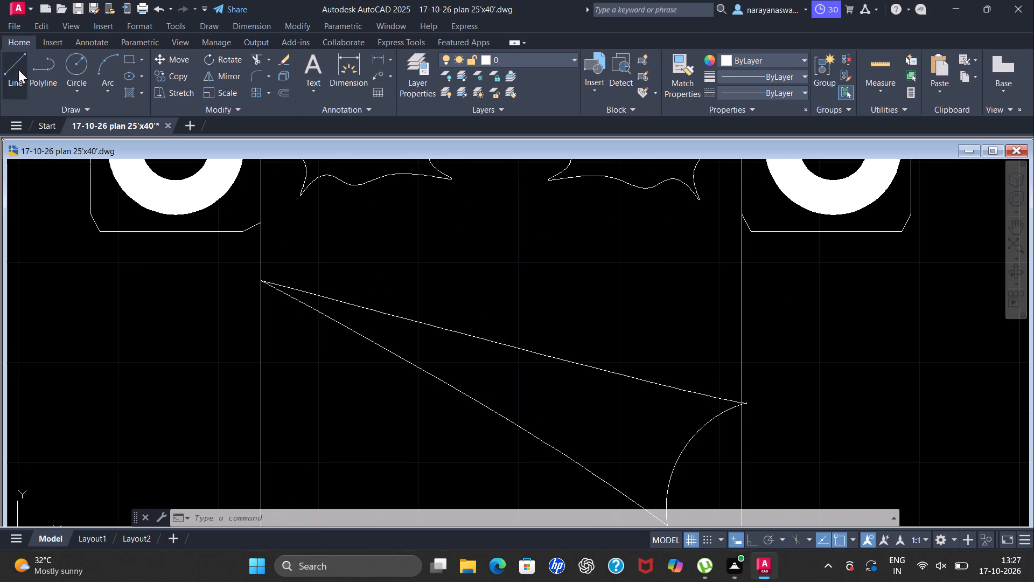
left_click(13, 73)
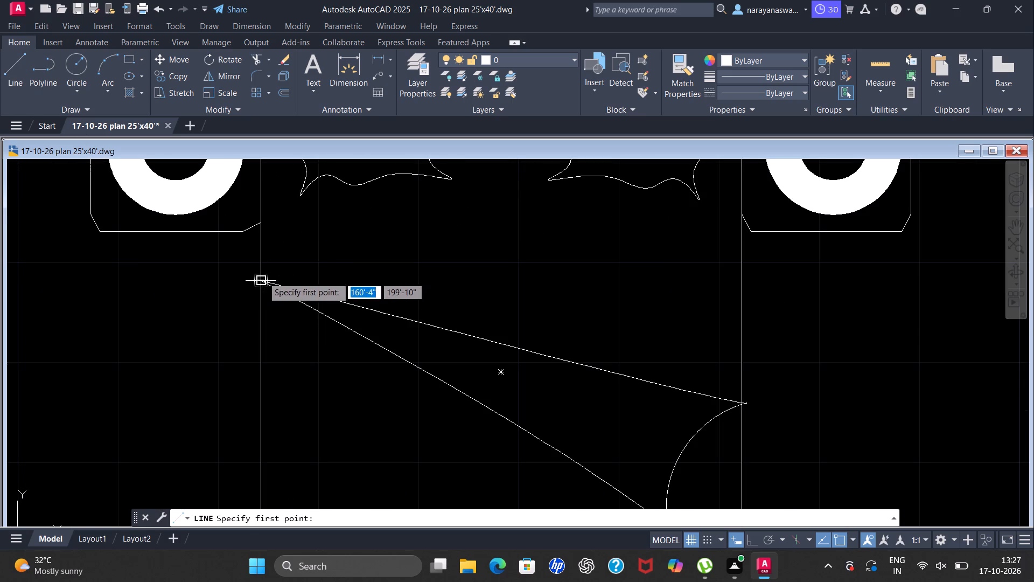
left_click_drag(263, 277, 283, 273)
left_click(306, 268)
left_click_drag(311, 286, 331, 267)
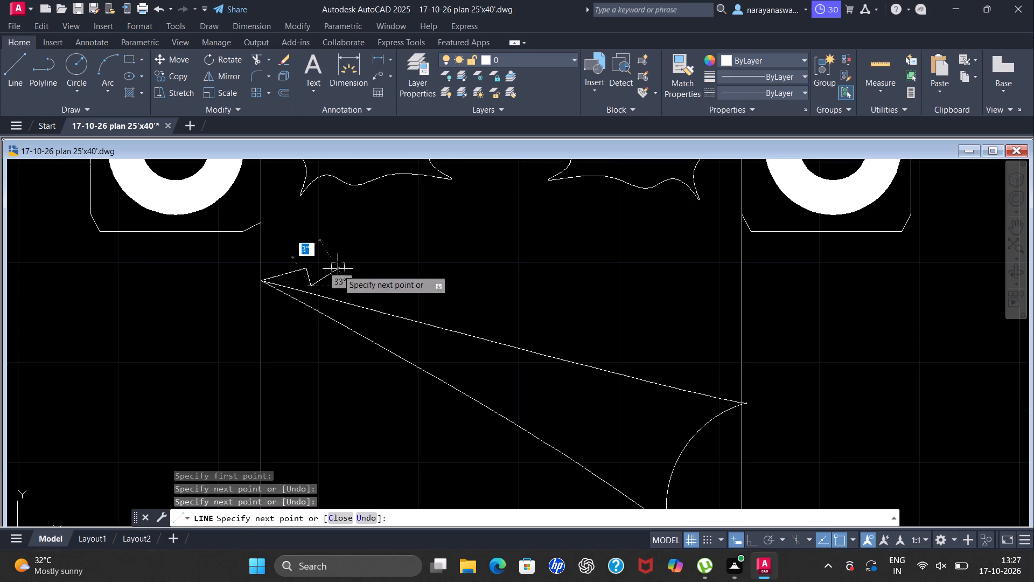
left_click(354, 272)
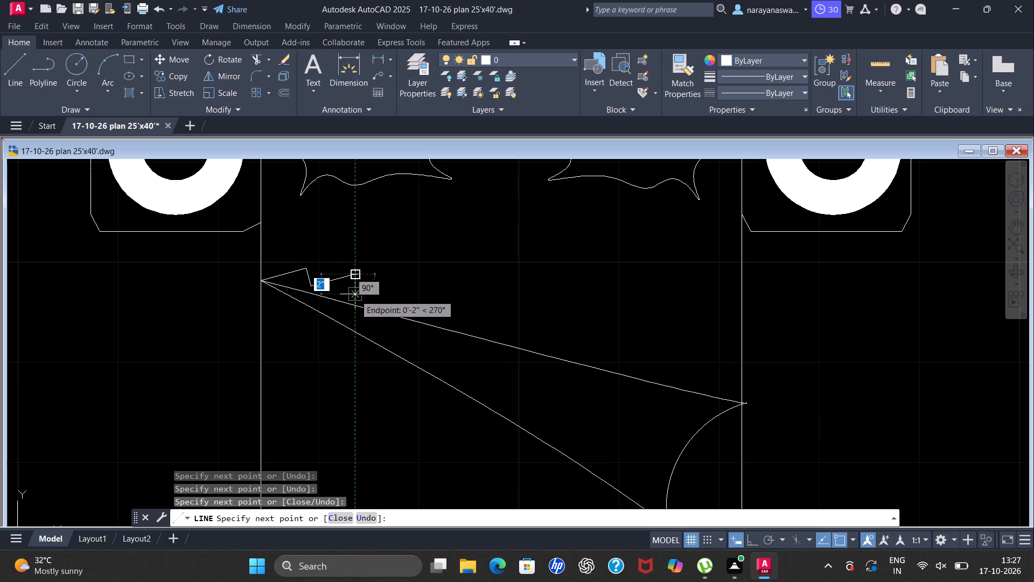
left_click(346, 299)
left_click(400, 286)
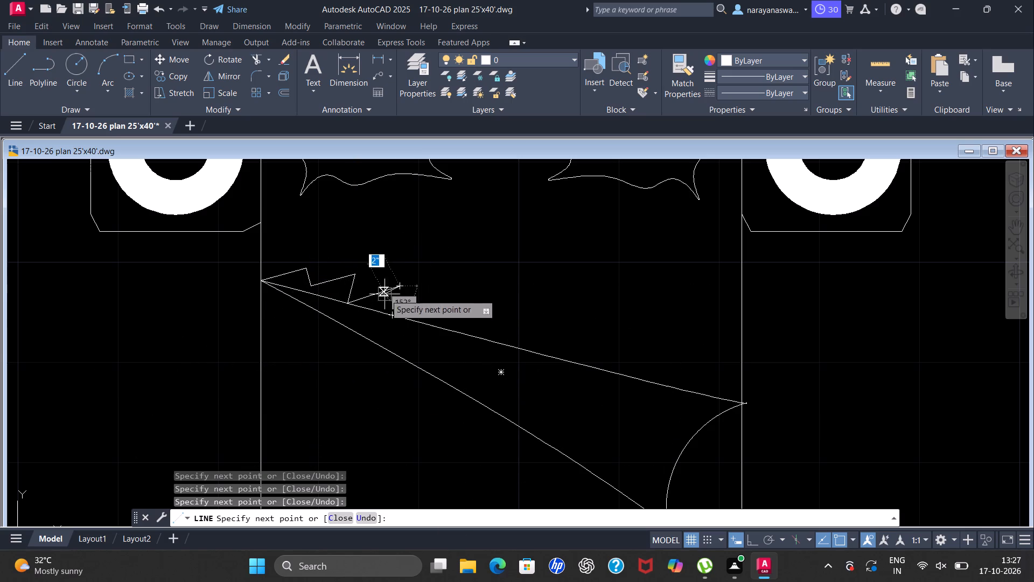
left_click(397, 310)
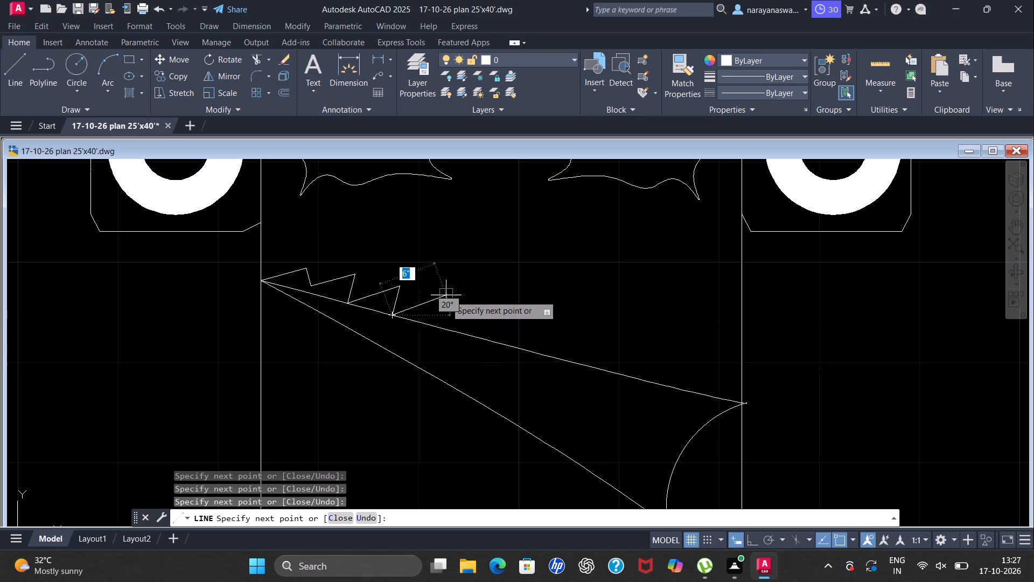
left_click(448, 300)
left_click(440, 327)
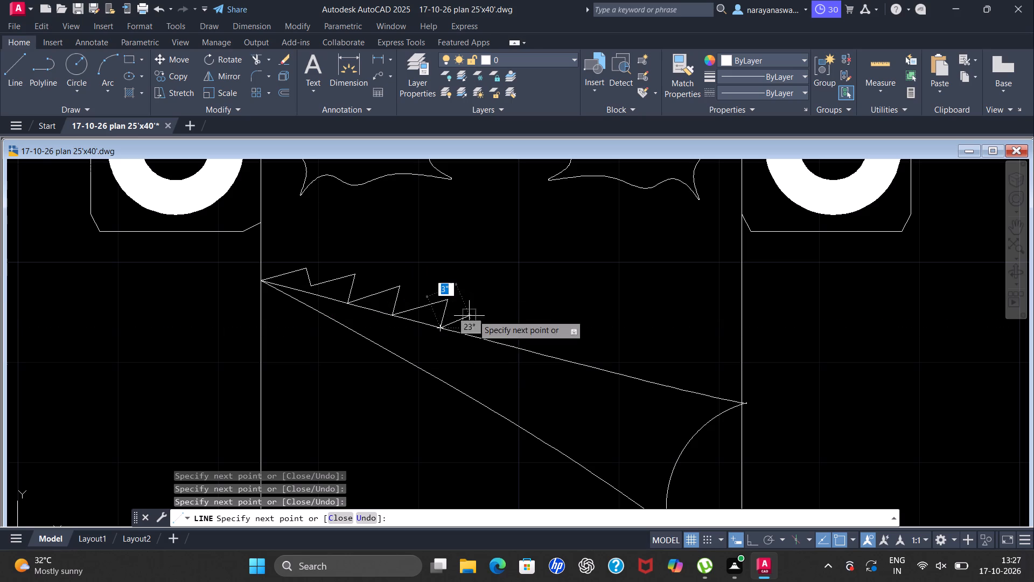
Continue the zigzag line along the upper spline with four more teeth about 5" wide, returning to the spline each time.
left_click(491, 318)
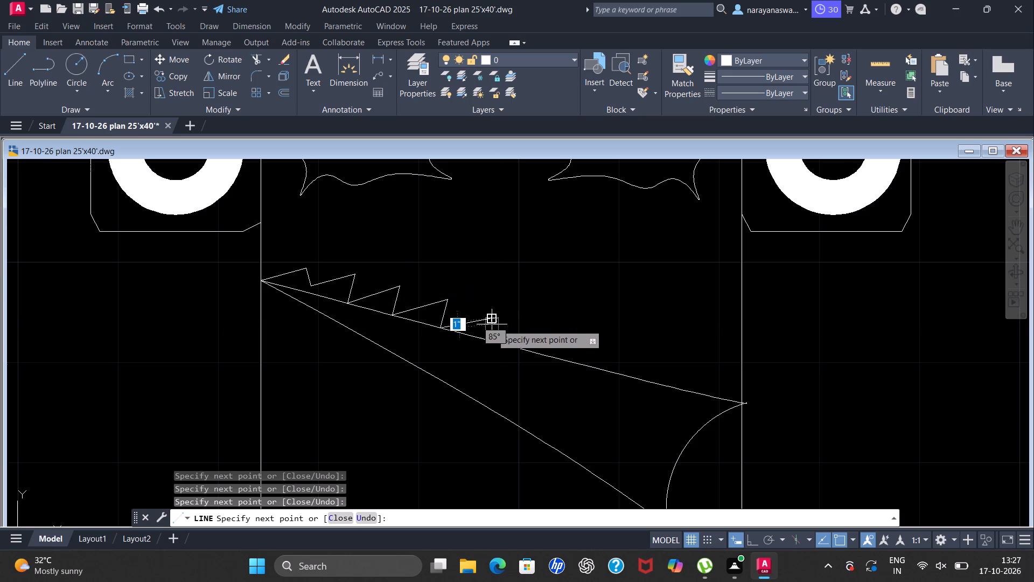
left_click_drag(483, 339, 493, 336)
left_click(543, 332)
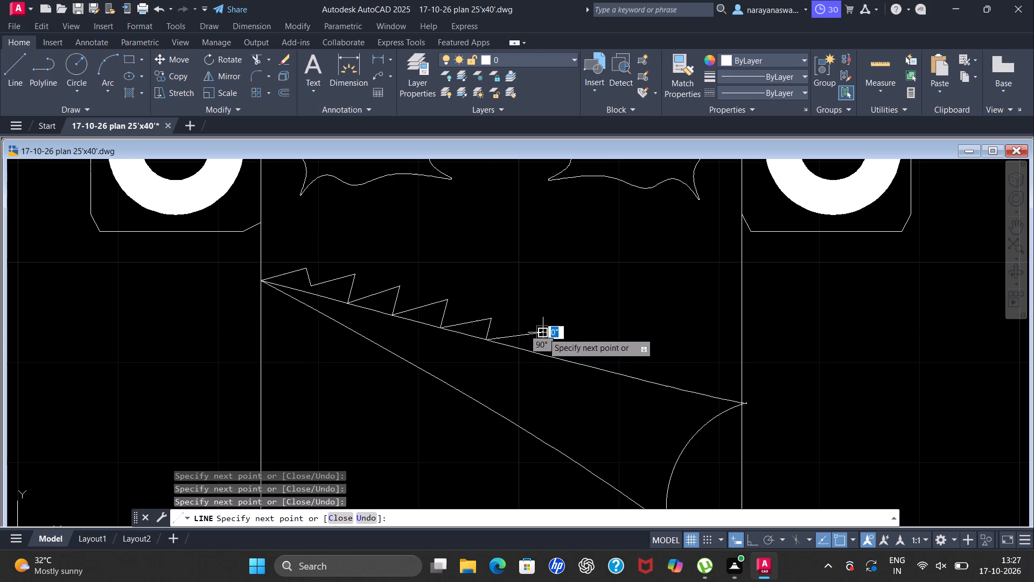
left_click(535, 350)
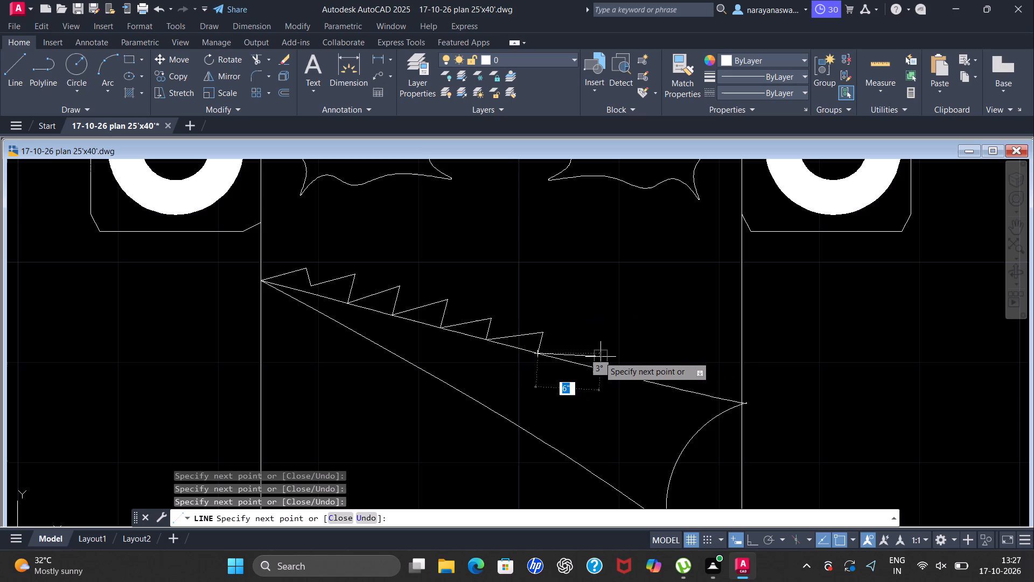
left_click(591, 349)
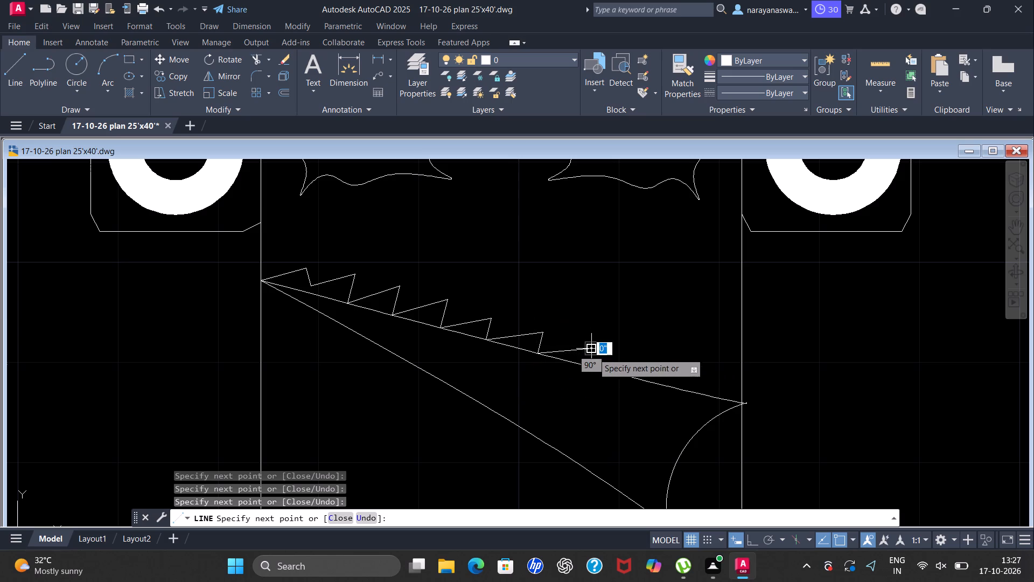
left_click(589, 369)
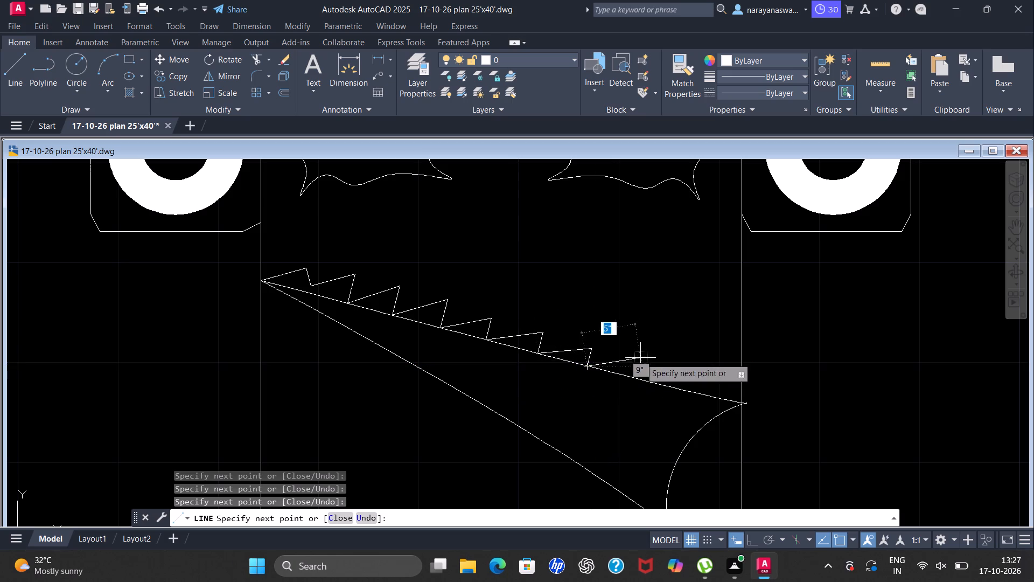
left_click(638, 359)
left_click(638, 377)
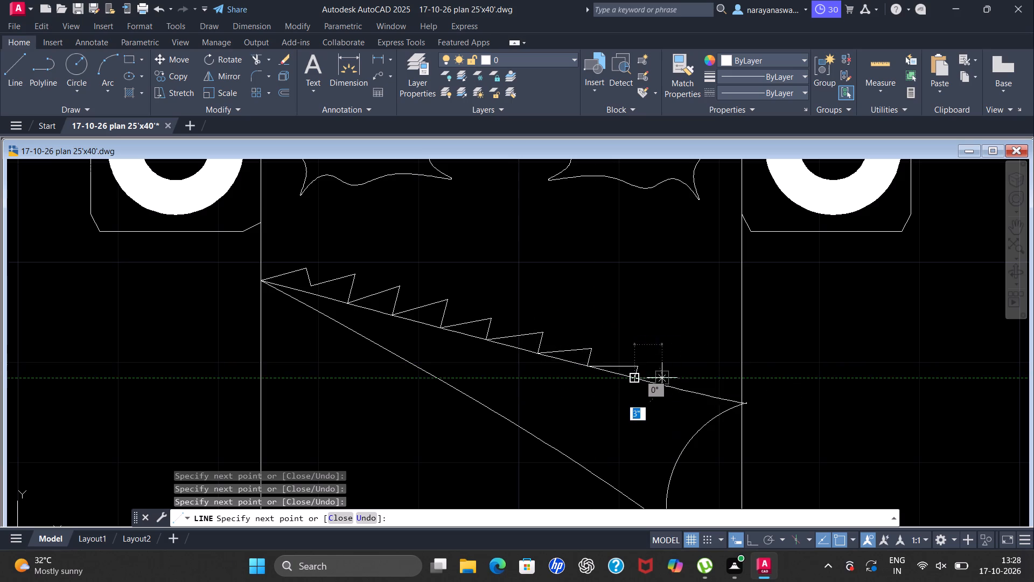
Finish the zigzag line with three progressively smaller teeth, ending on the upper spline just before the bed's right edge.
left_click(685, 375)
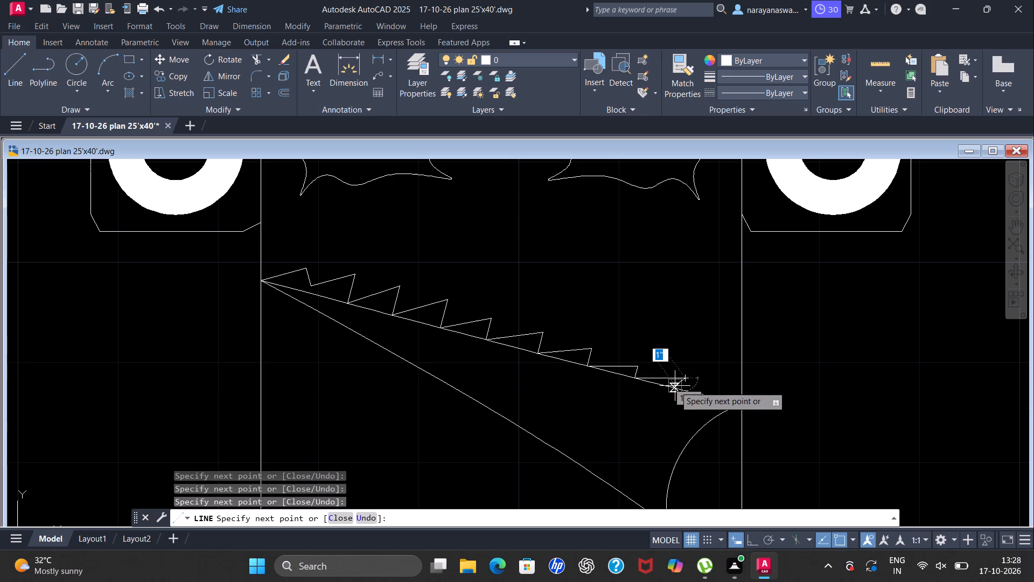
scroll(675, 386, "up", 3)
left_click(669, 401)
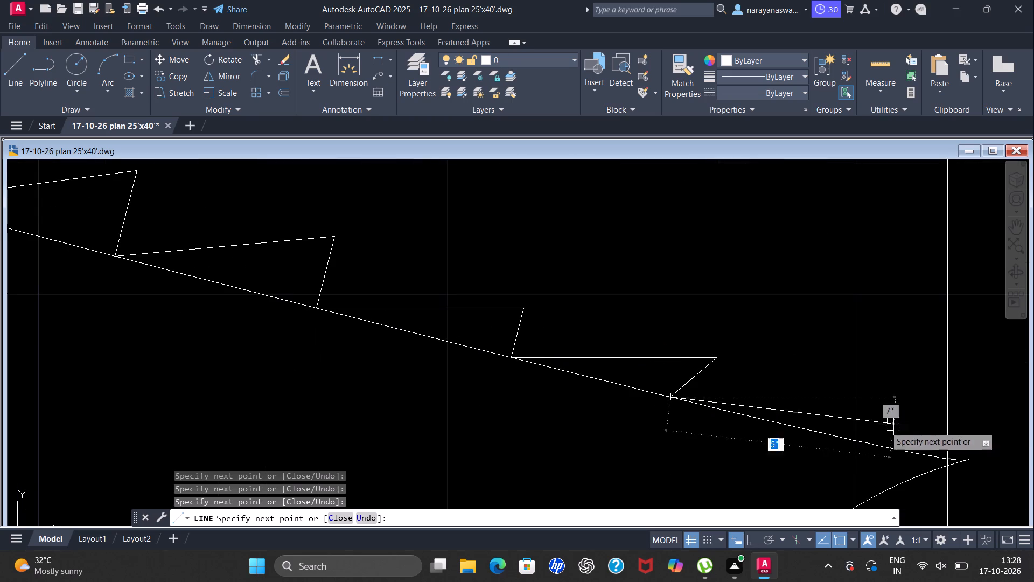
left_click(781, 405)
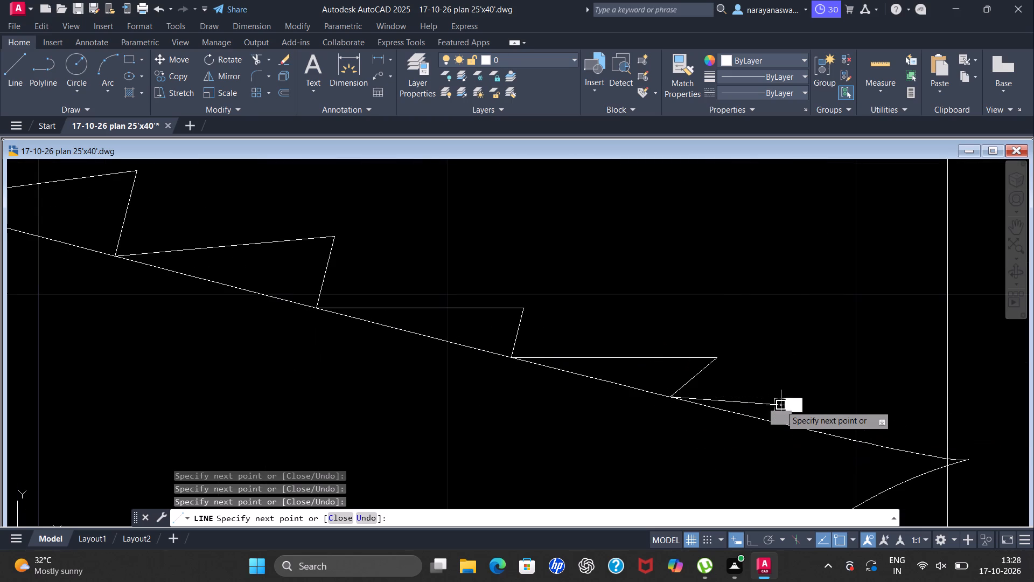
left_click(771, 424)
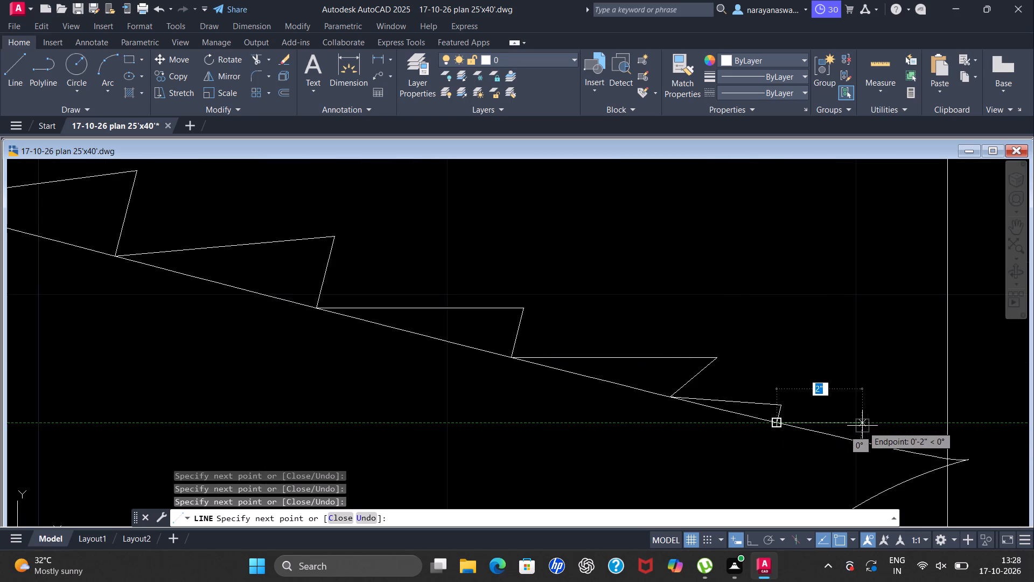
left_click(887, 433)
left_click(858, 447)
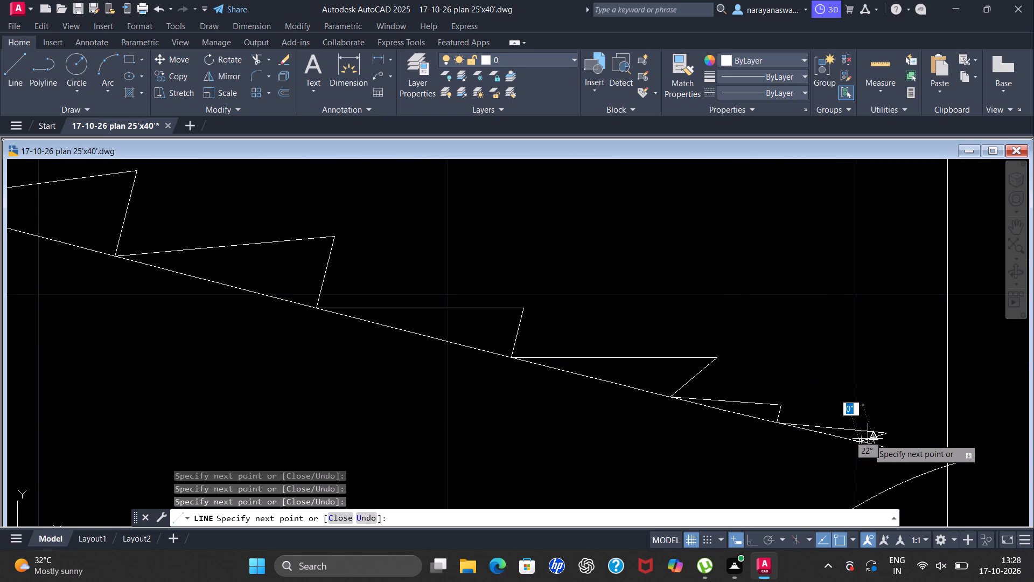
key("Escape")
Save the drawing.
key("ctrl+s")
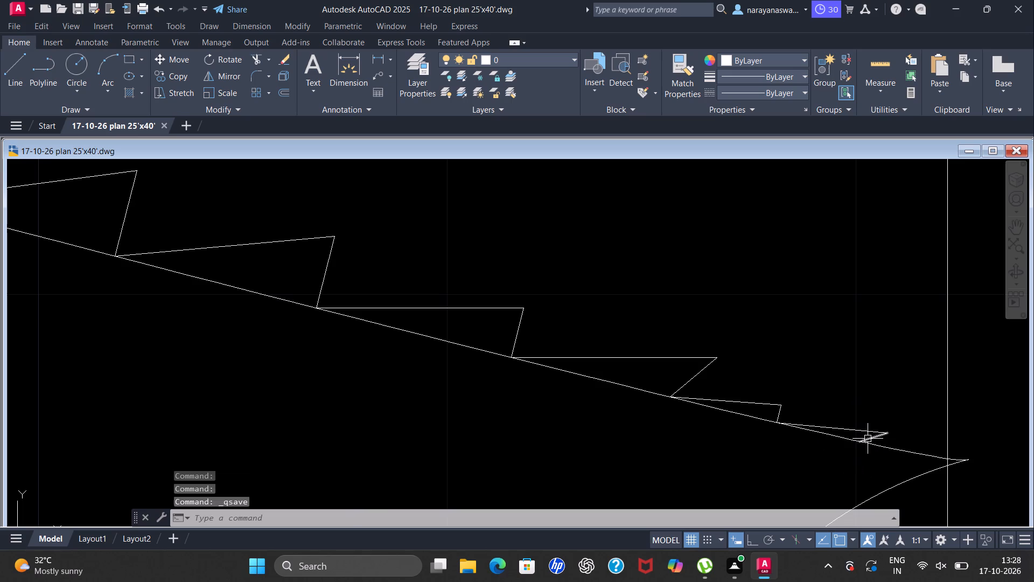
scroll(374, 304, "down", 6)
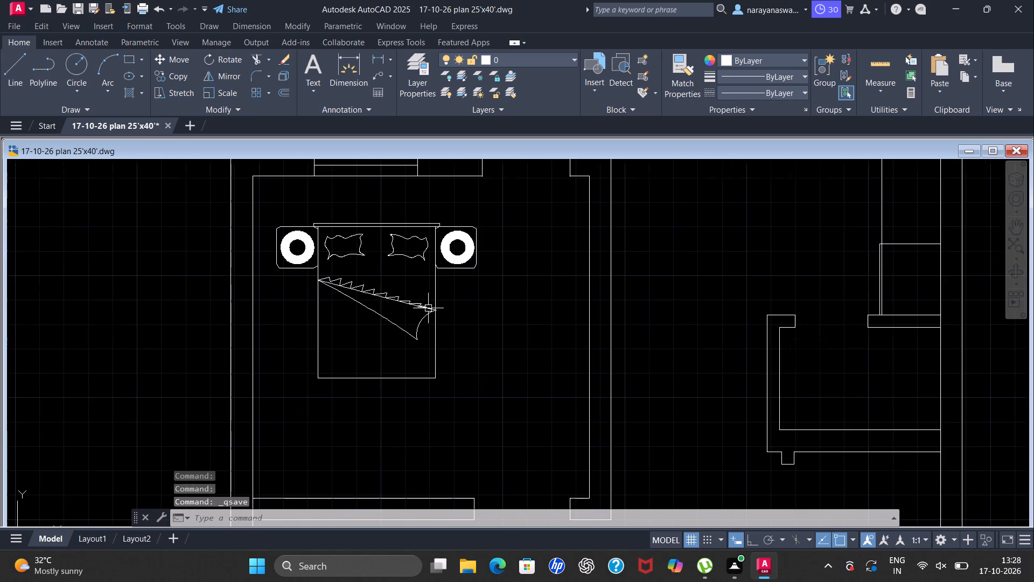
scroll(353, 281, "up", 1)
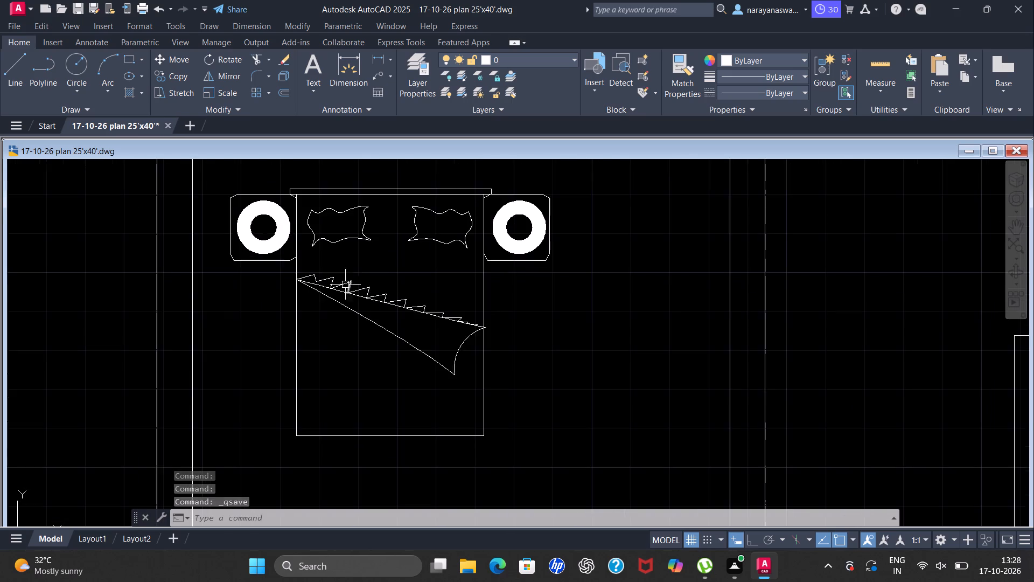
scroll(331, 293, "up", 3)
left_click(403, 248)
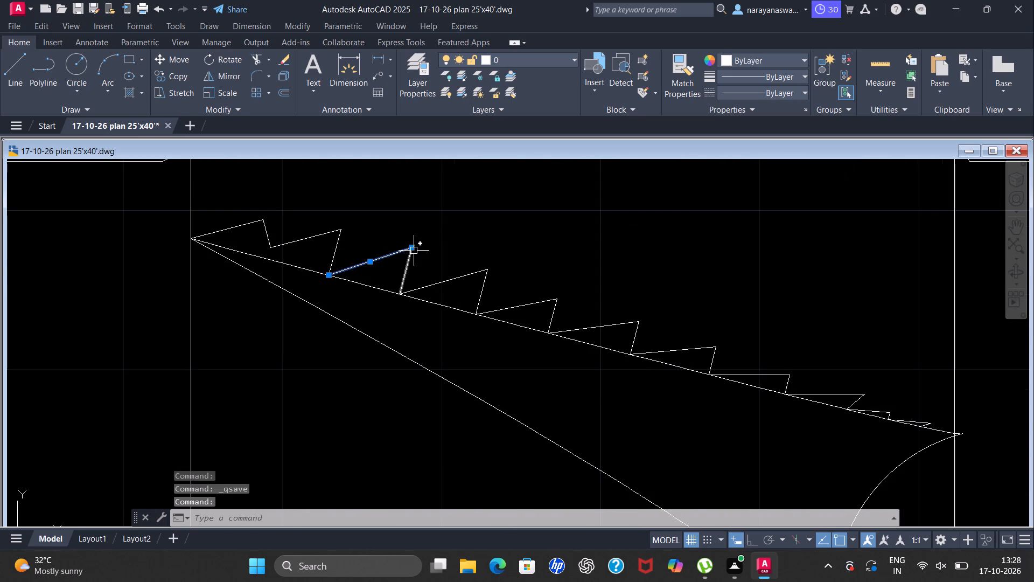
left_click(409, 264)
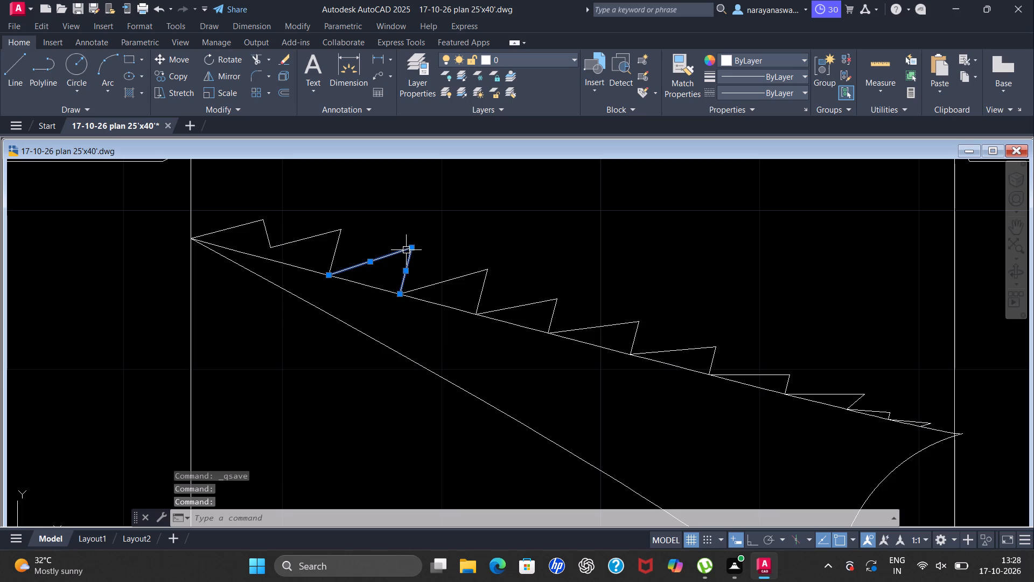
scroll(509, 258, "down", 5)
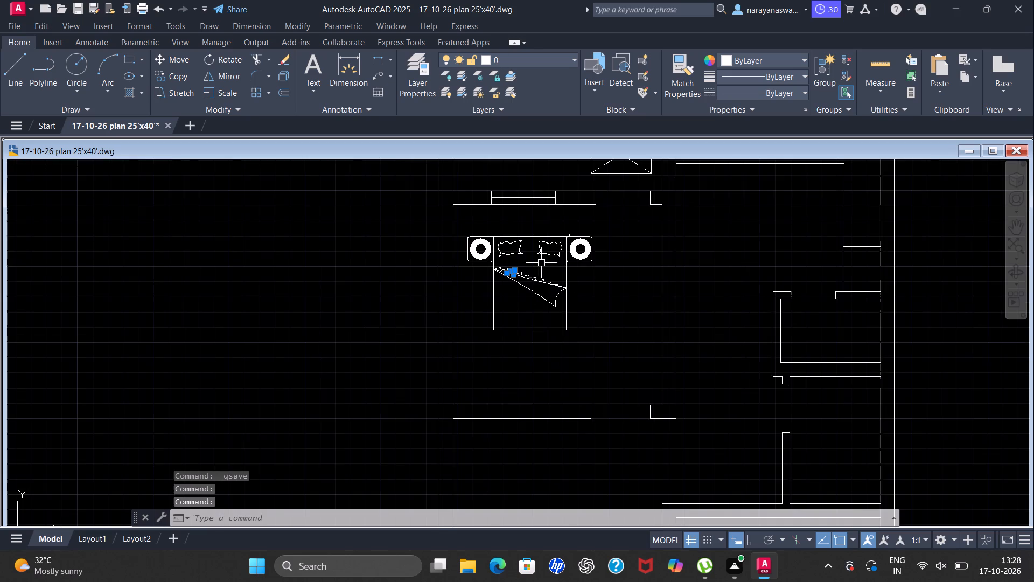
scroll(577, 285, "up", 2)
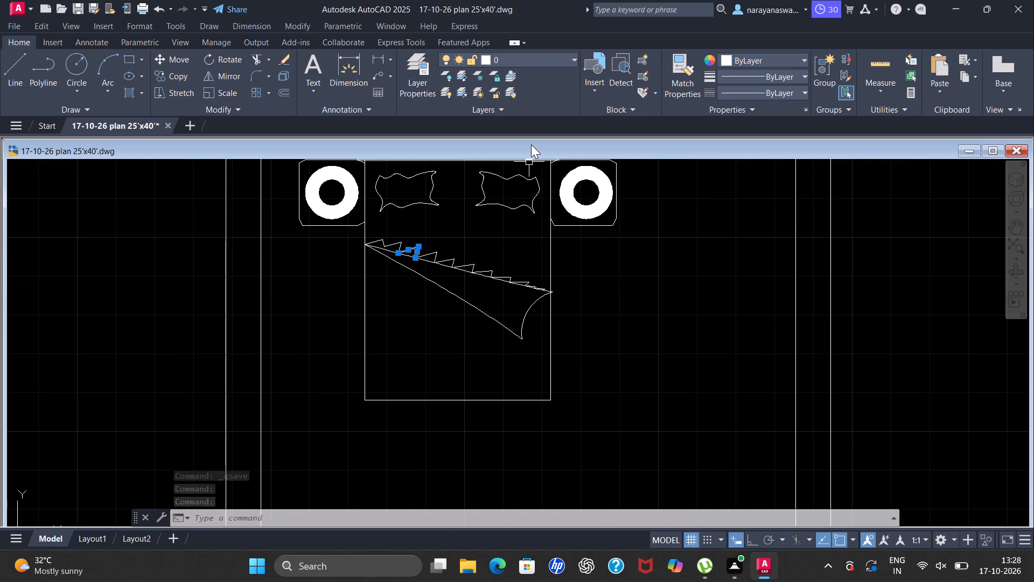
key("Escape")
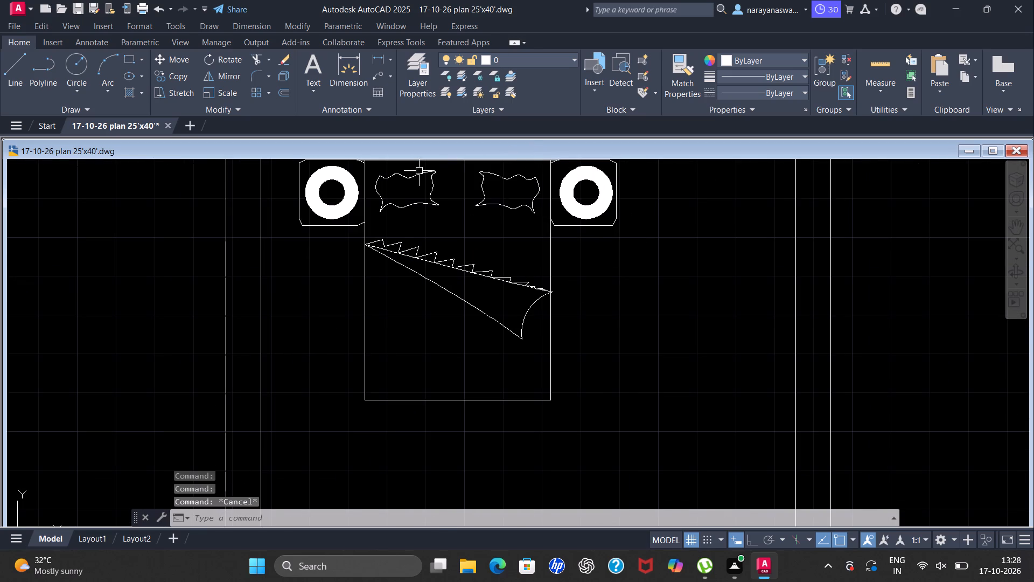
With Ortho on, draw a vertical line from the lower spline, near its left end, down to the bed's bottom edge.
scroll(444, 265, "down", 1)
scroll(402, 258, "up", 2)
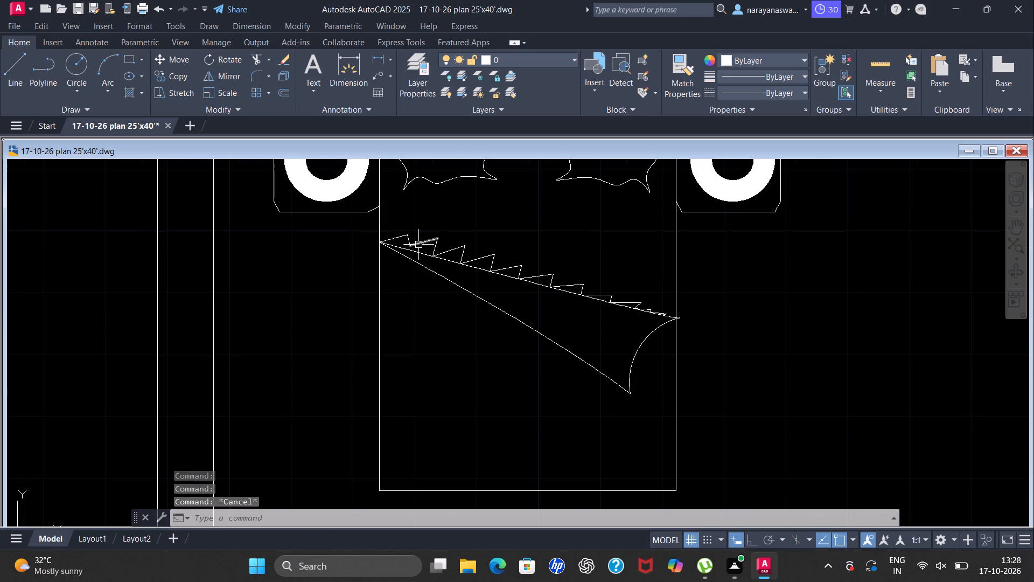
scroll(389, 260, "down", 2)
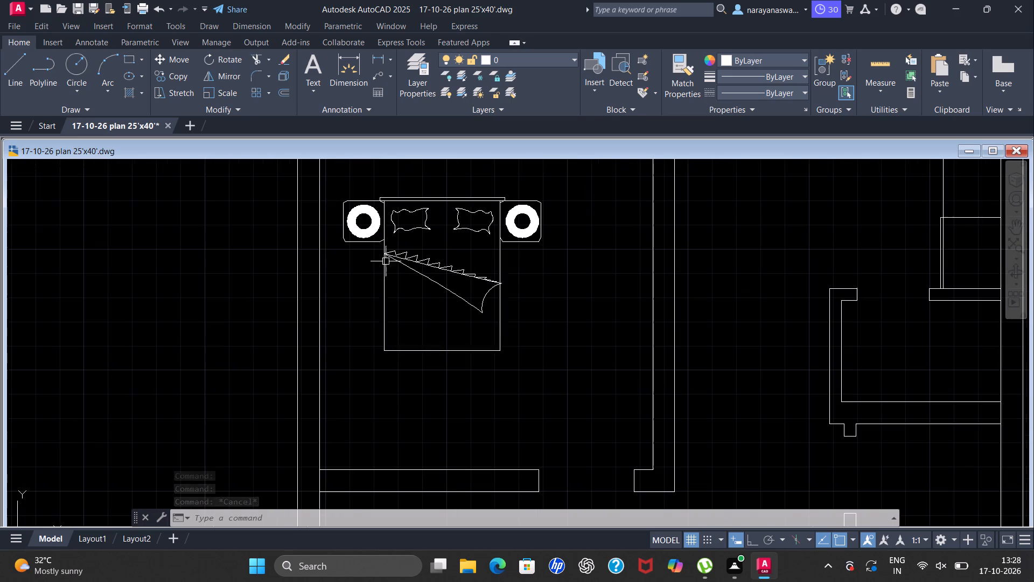
scroll(457, 264, "up", 1)
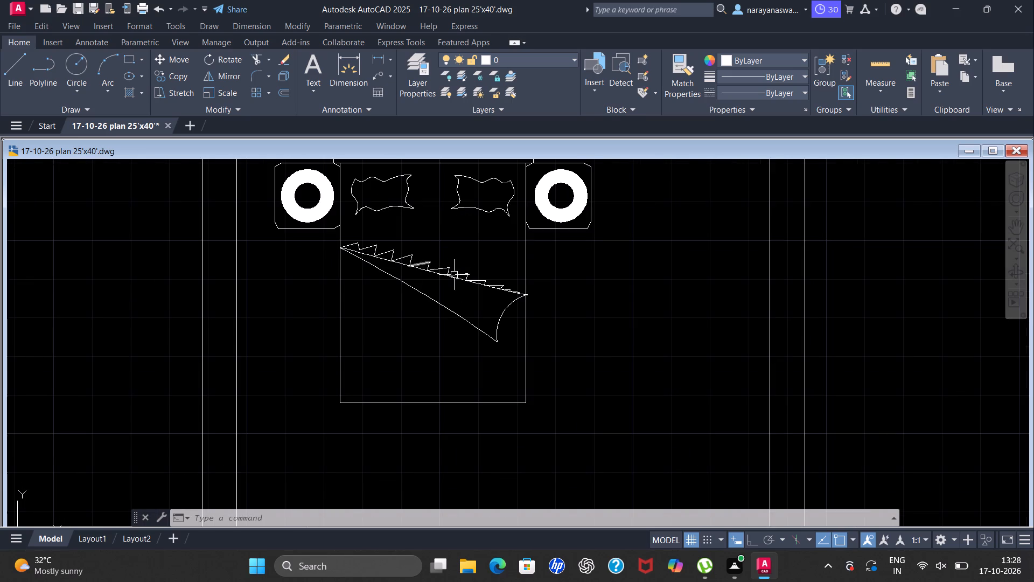
scroll(439, 263, "up", 2)
scroll(420, 239, "down", 1)
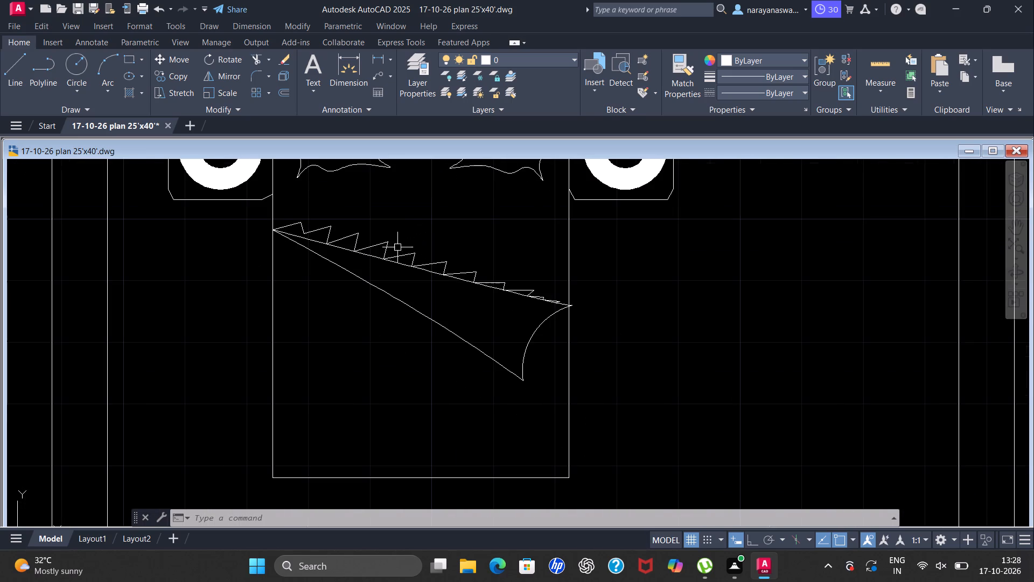
left_click(12, 68)
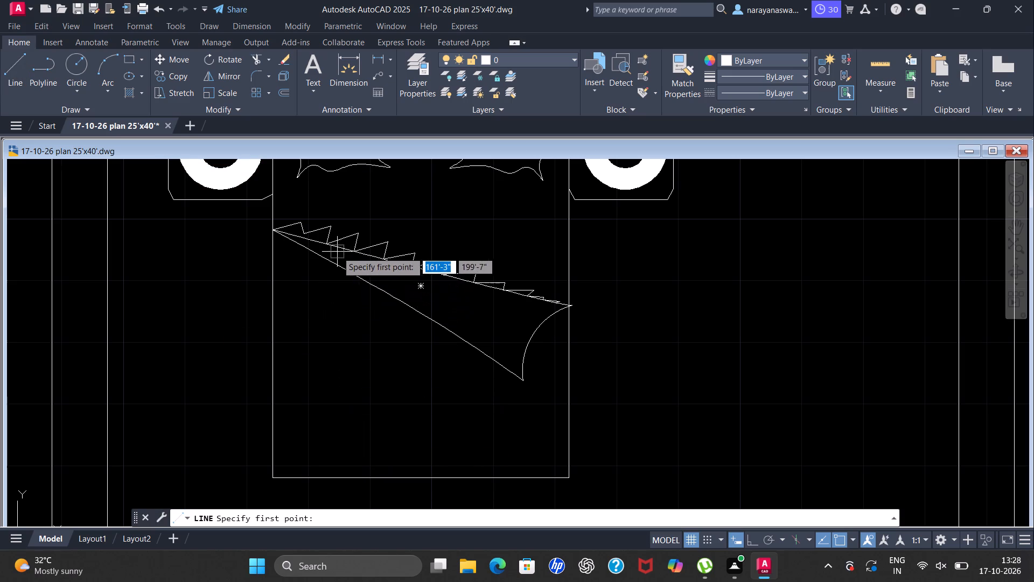
left_click(336, 261)
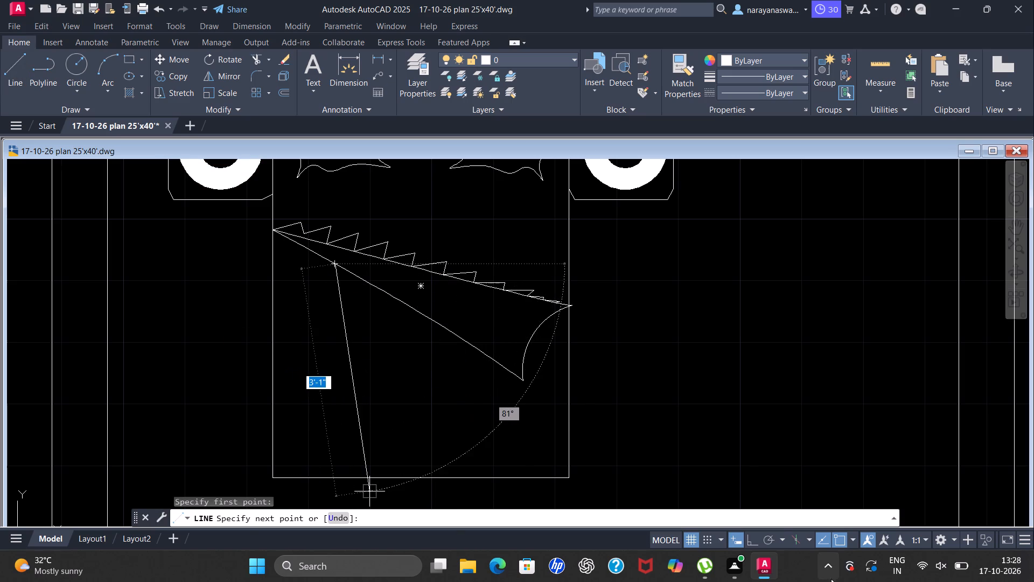
left_click(745, 538)
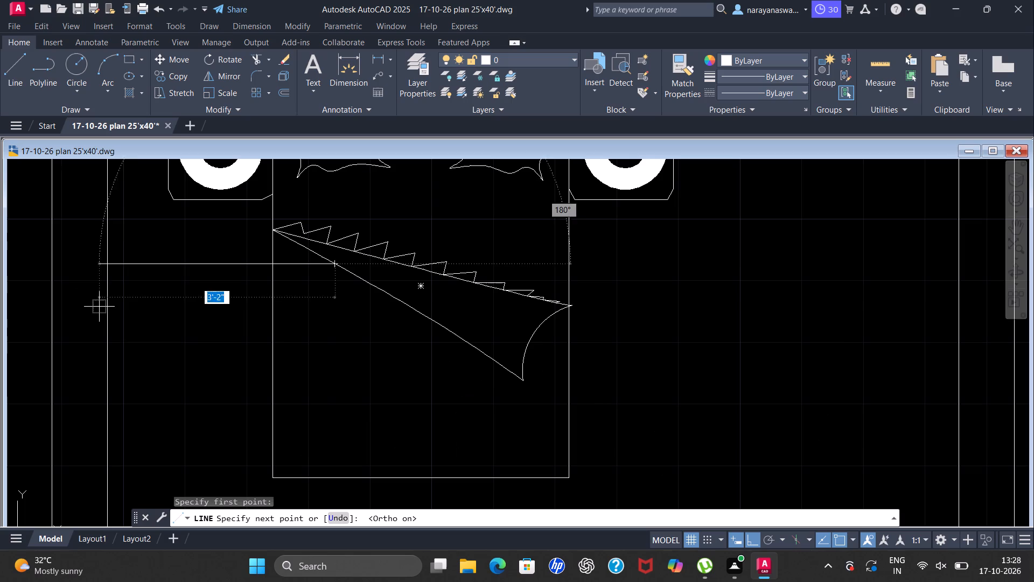
left_click(338, 481)
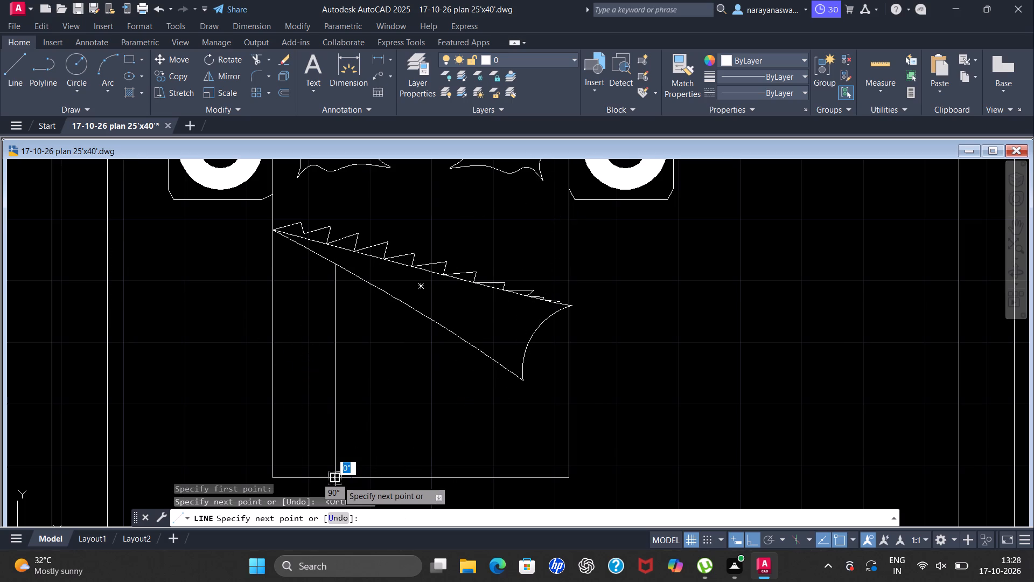
key("Escape")
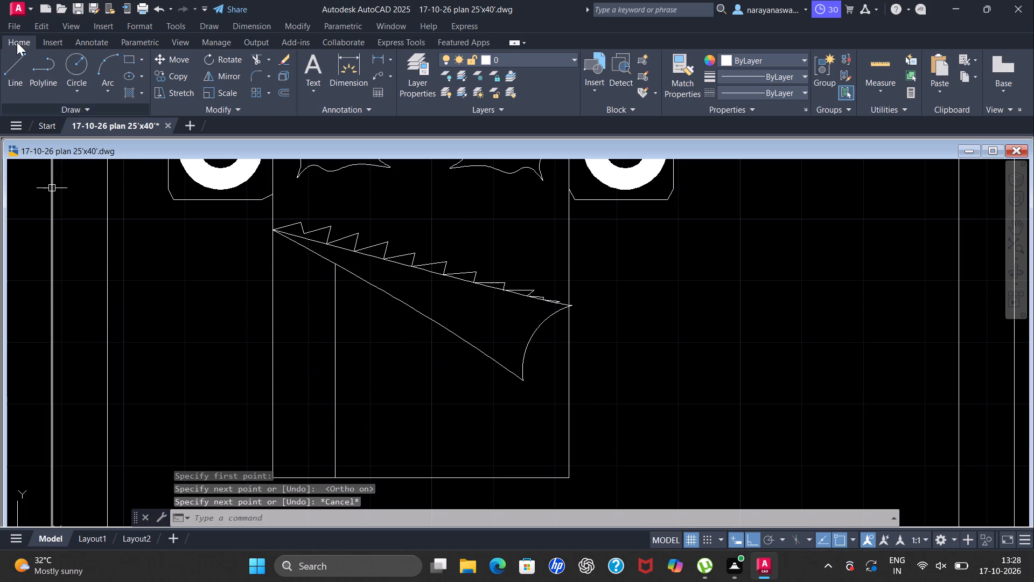
Copy the vertical line as an array of 7 items, fitted between its midpoint and the bed's right edge.
left_click(337, 385)
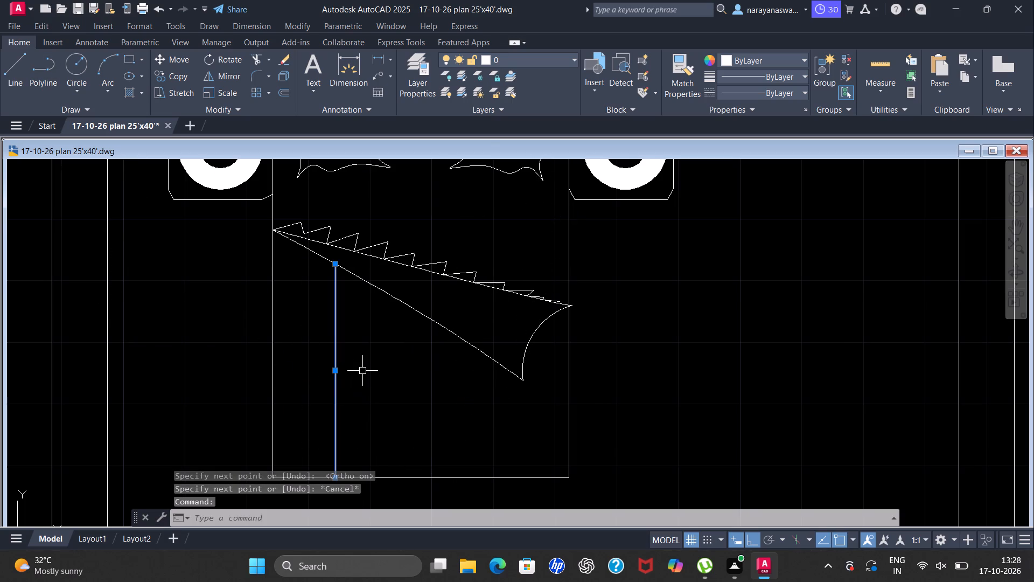
right_click(362, 371)
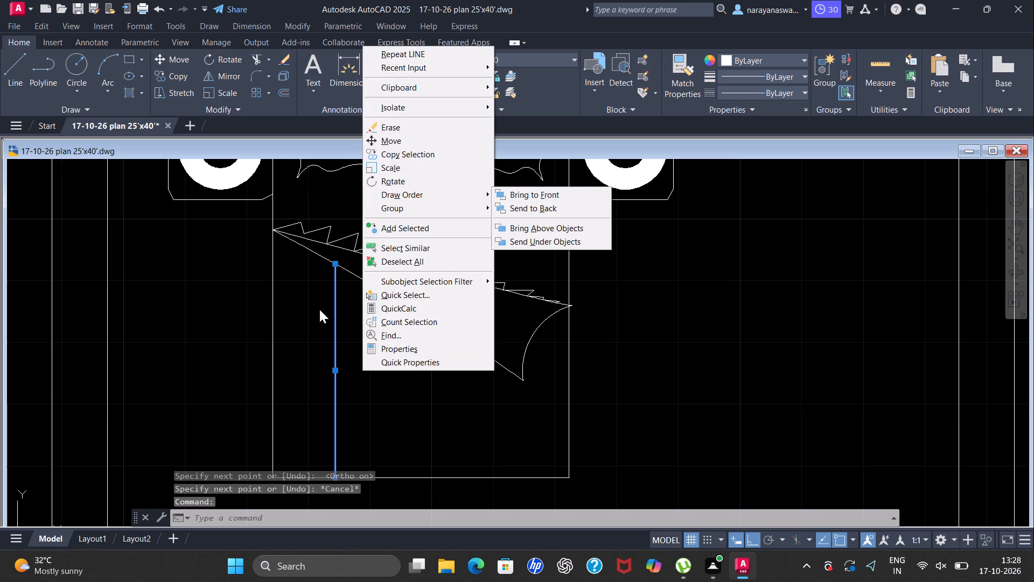
left_click(388, 155)
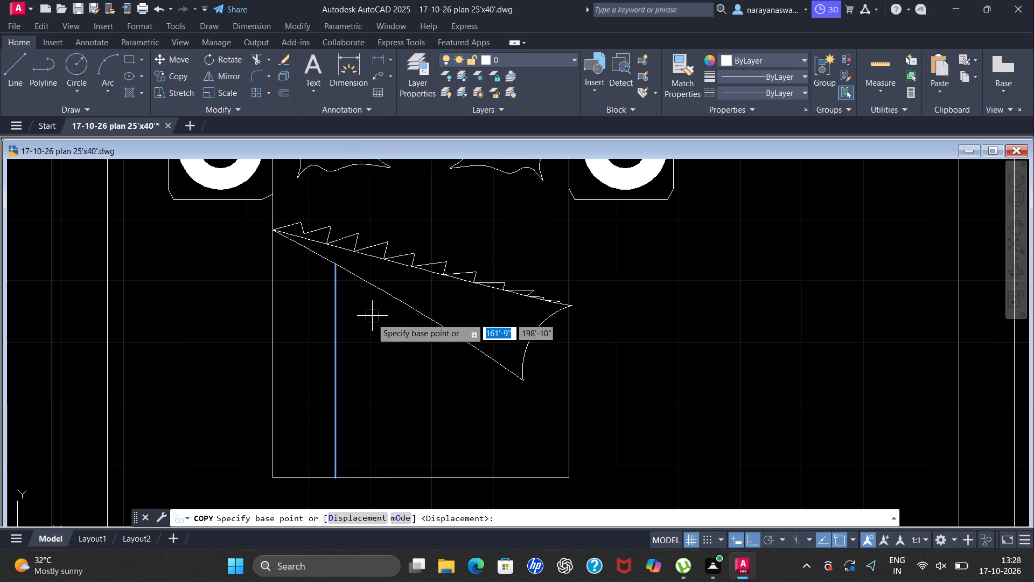
left_click(336, 369)
left_click(348, 513)
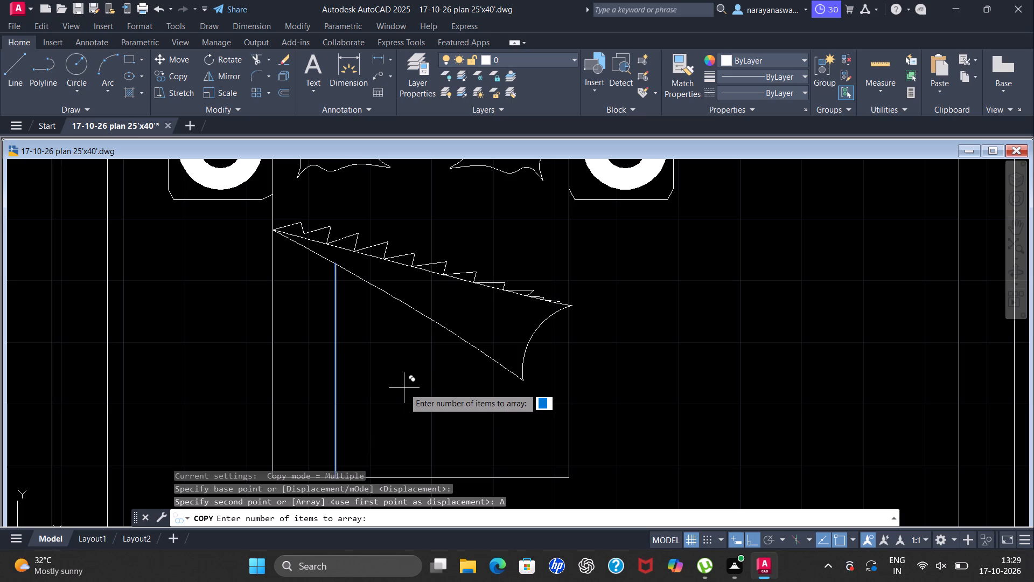
key("7")
key("Return")
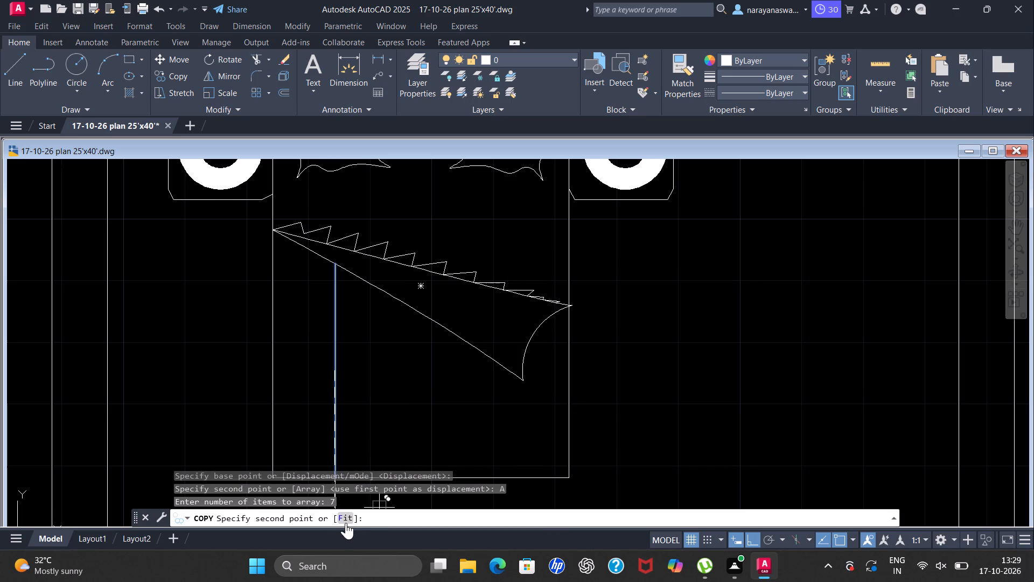
left_click(347, 518)
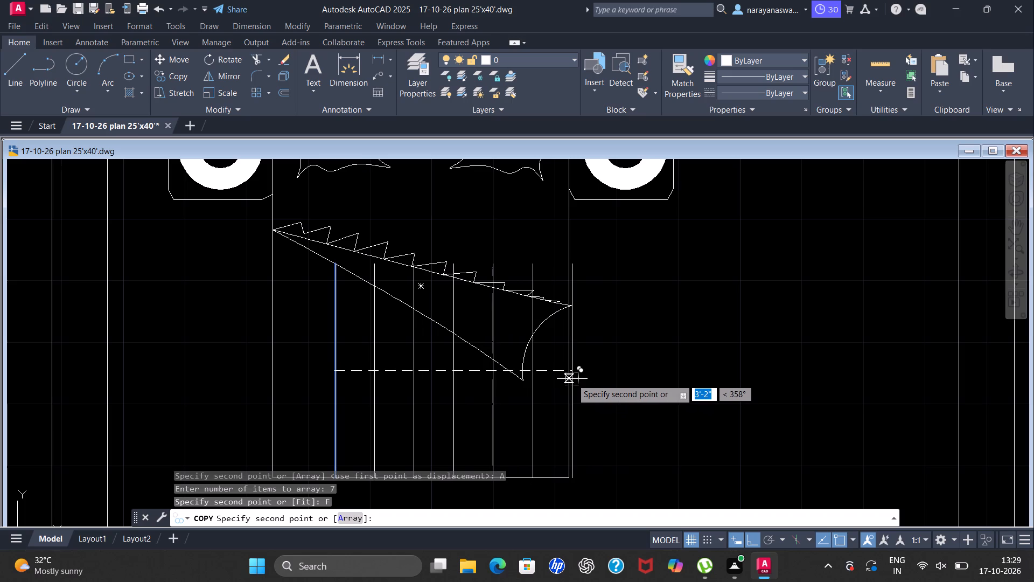
left_click(570, 380)
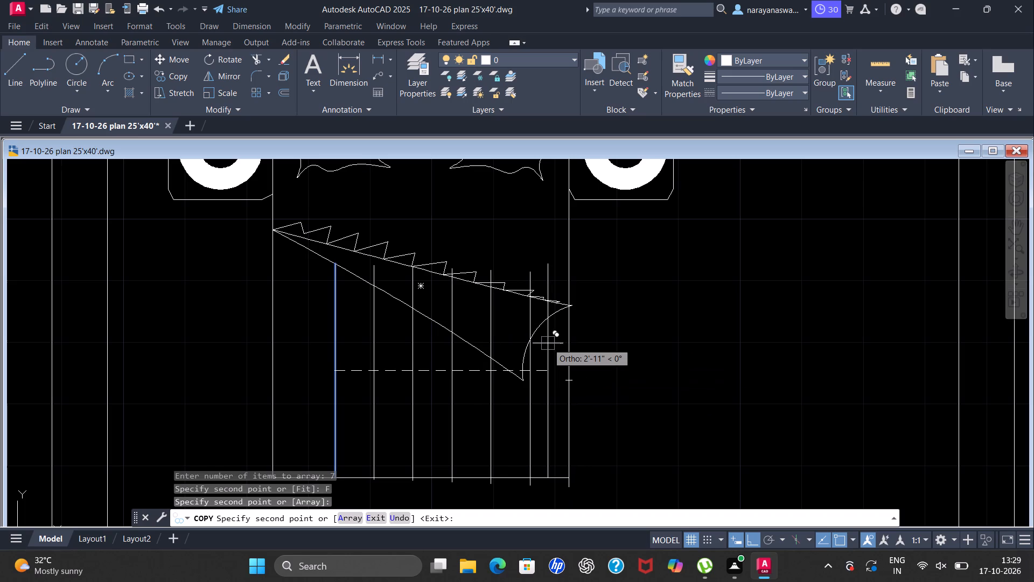
key("Escape")
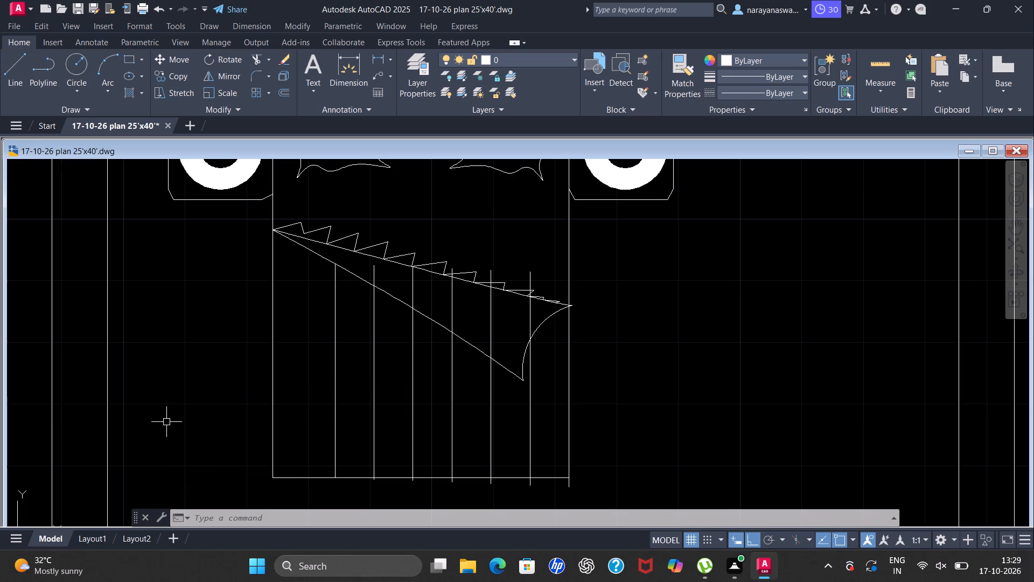
Save the drawing.
scroll(137, 408, "down", 1)
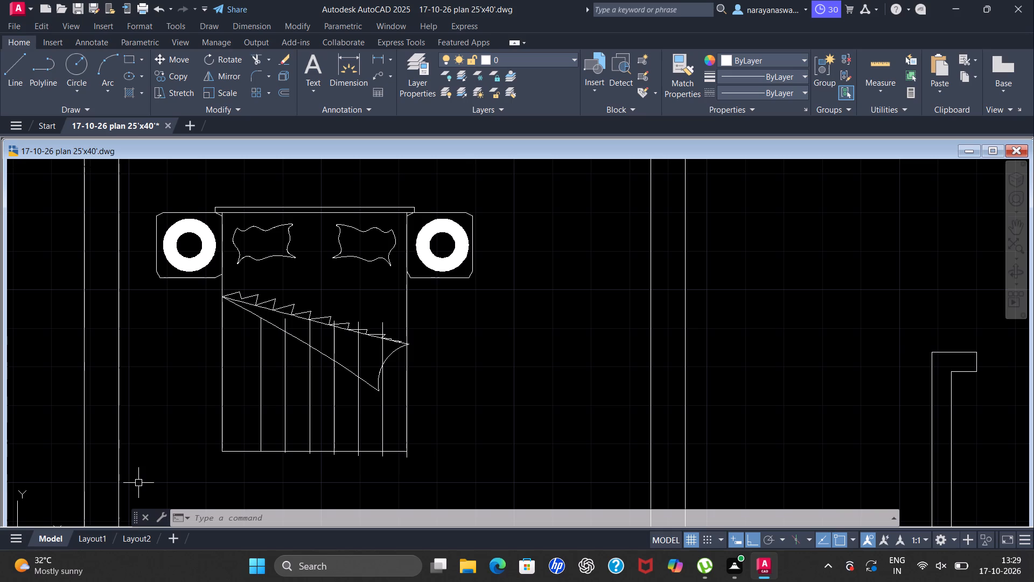
key("ctrl+s")
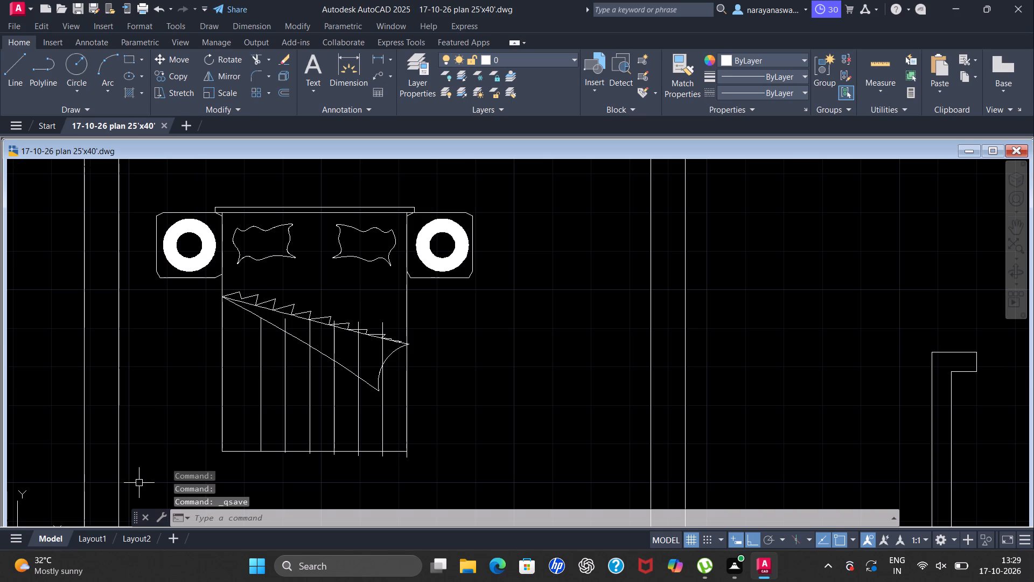
key("ctrl+s")
key("ctrl+s")
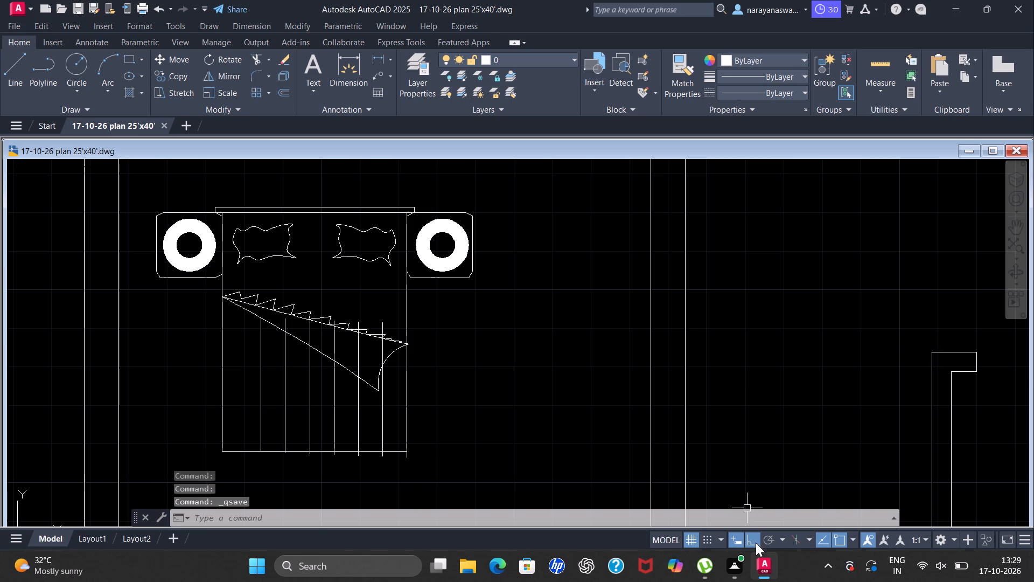
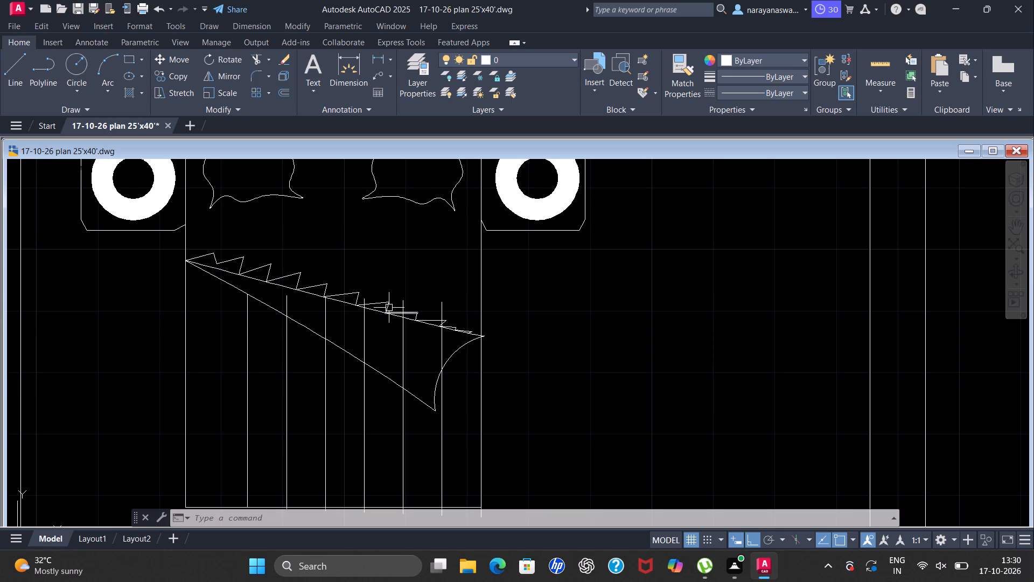
Trim the ends of the three right-hand stripe lines that project above the blanket's upper spline and zigzag edge.
type("TR")
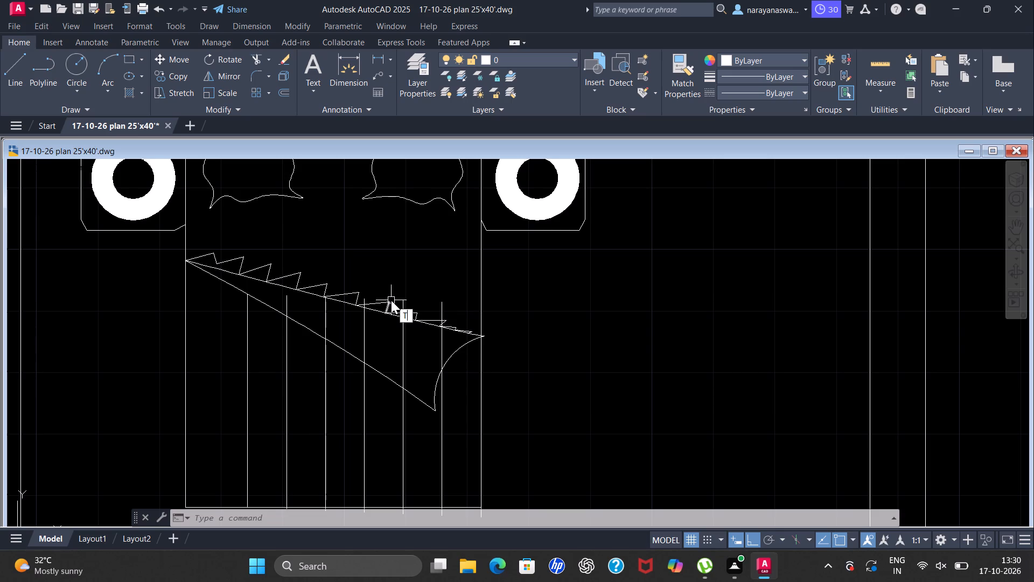
key("Return")
scroll(391, 300, "up", 2)
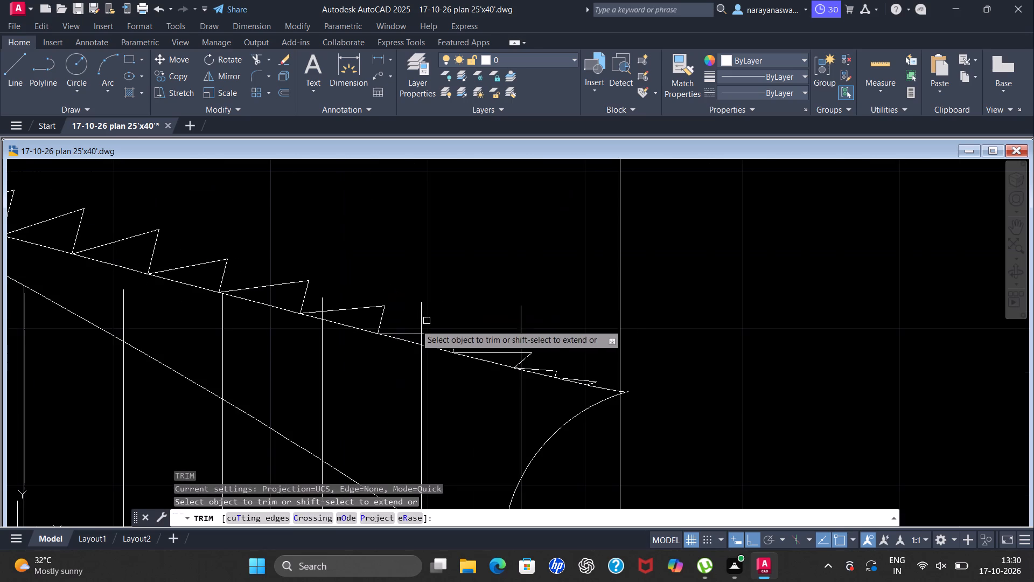
left_click(422, 312)
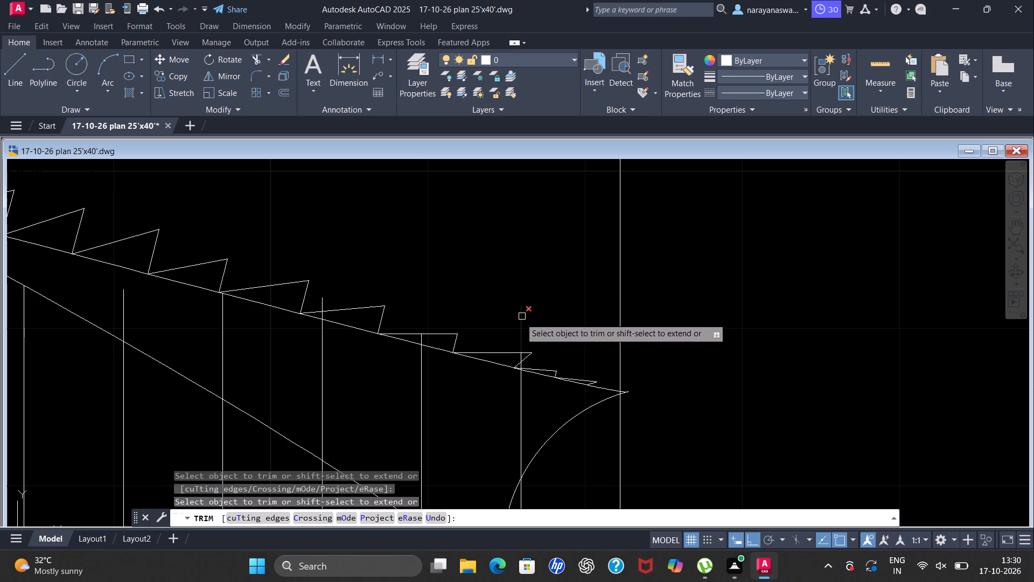
left_click(520, 318)
scroll(518, 370, "up", 6)
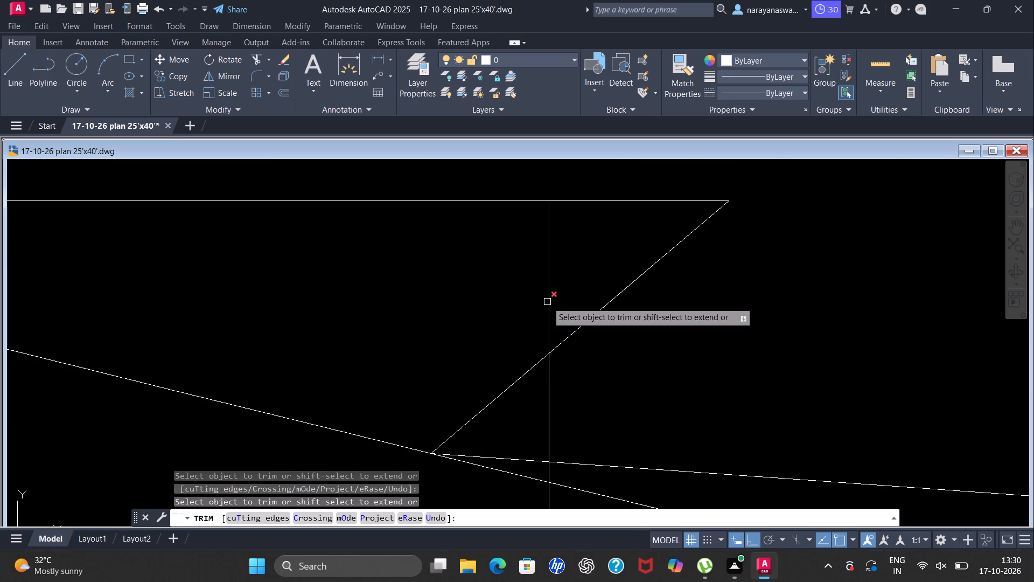
left_click(547, 302)
left_click(548, 403)
scroll(532, 448, "down", 2)
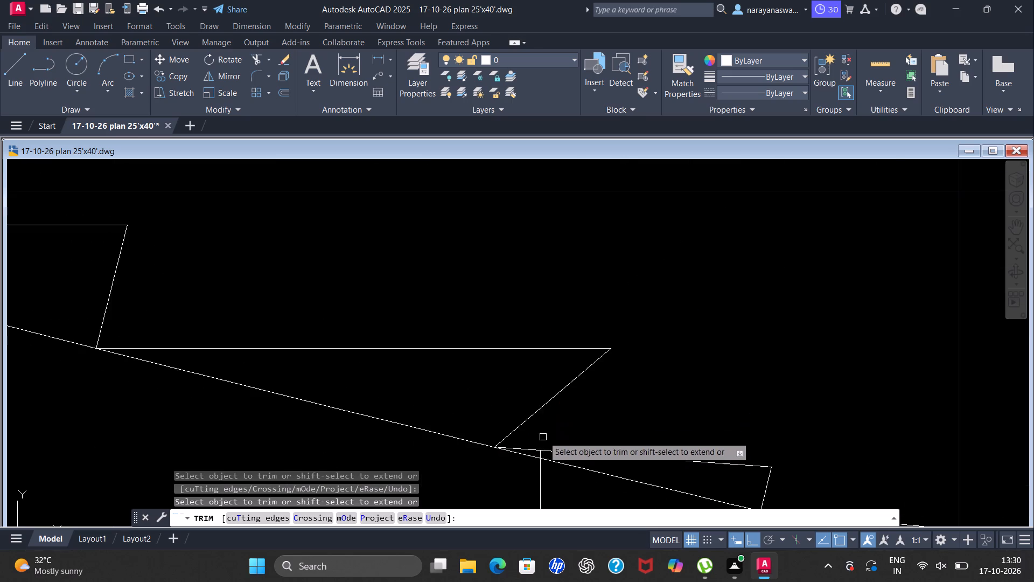
scroll(551, 451, "up", 4)
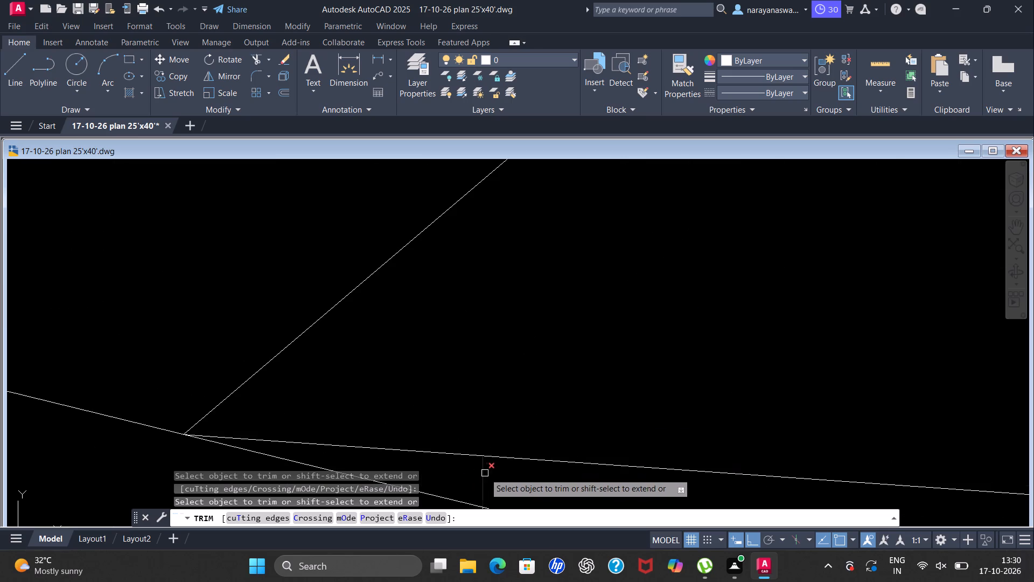
left_click(485, 473)
scroll(487, 395, "down", 4)
scroll(205, 312, "down", 3)
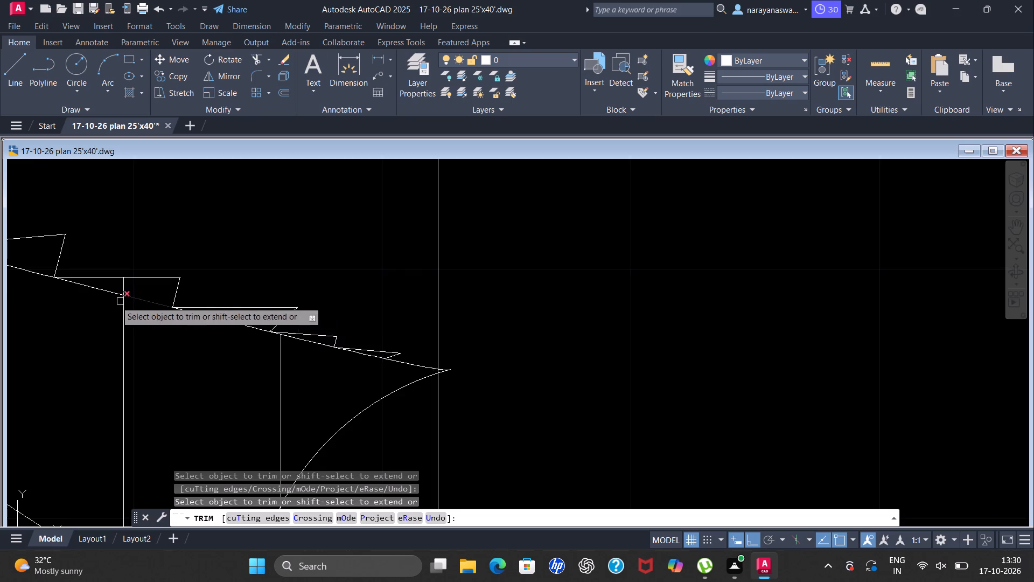
scroll(99, 302, "up", 3)
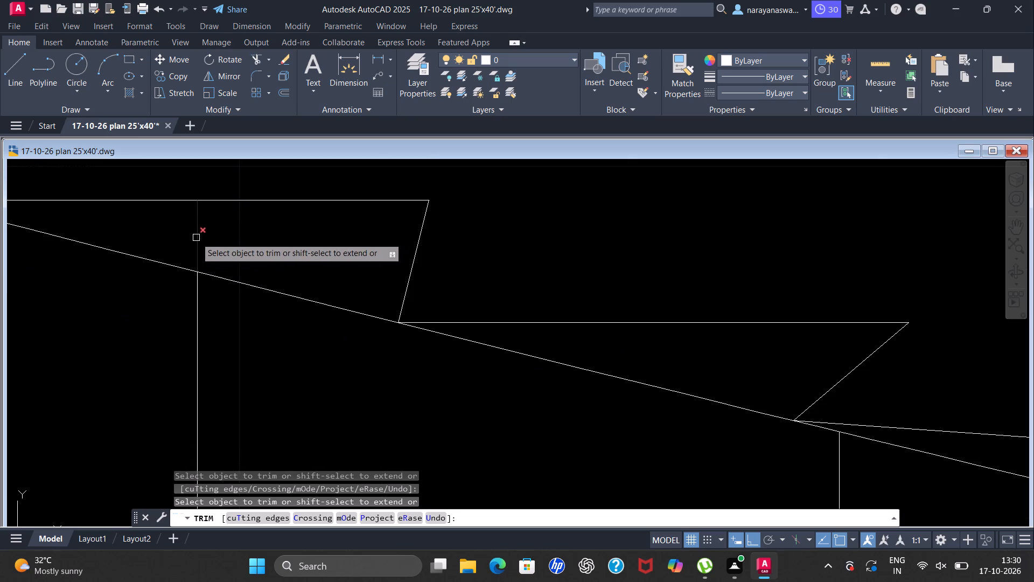
left_click(196, 238)
scroll(320, 267, "down", 4)
scroll(199, 247, "up", 3)
scroll(235, 200, "up", 2)
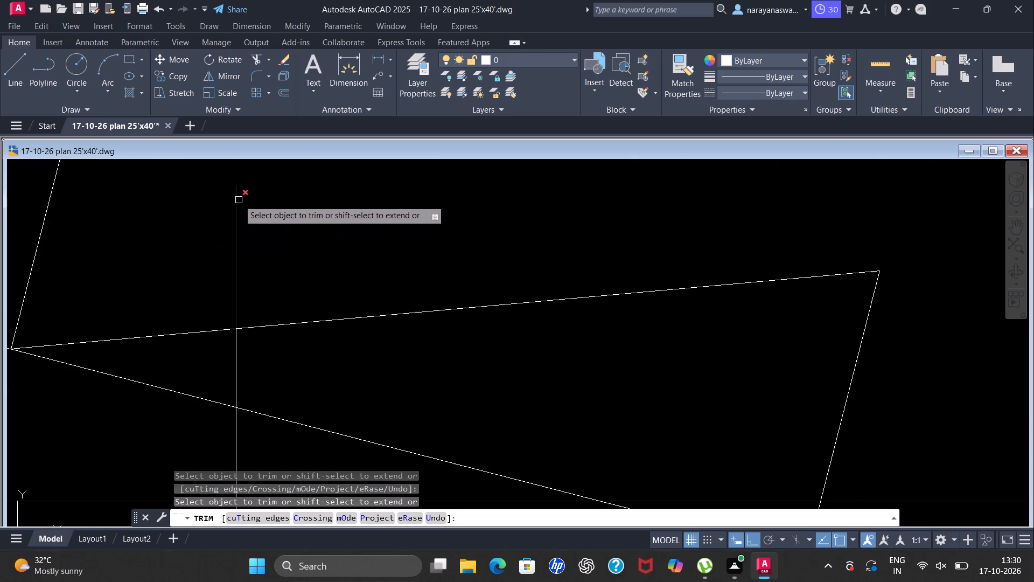
left_click_drag(244, 207, 243, 213)
left_click(228, 226)
left_click(237, 369)
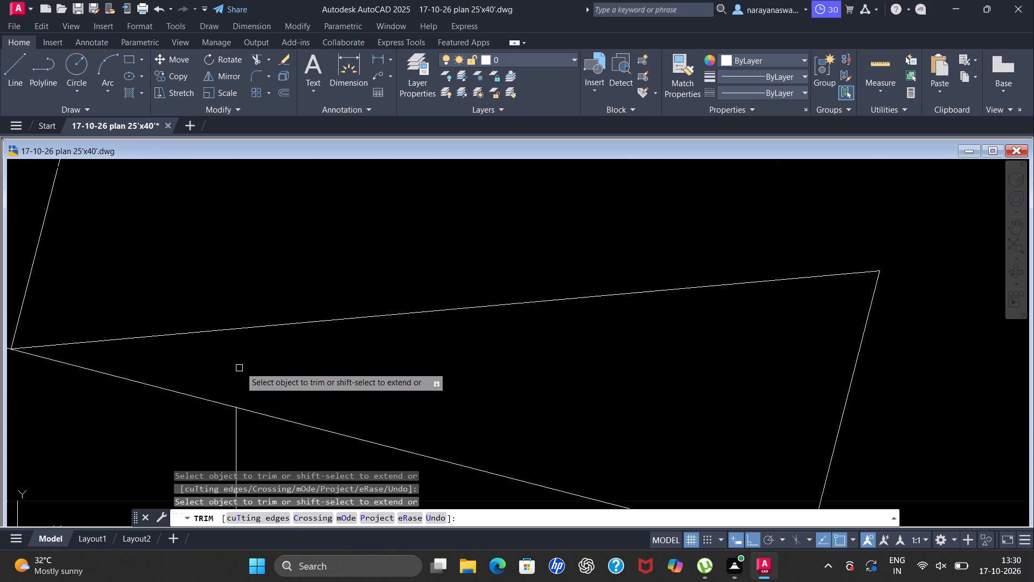
scroll(299, 344, "down", 4)
Trim the stripe segments across the band between the two splines and remove the last stripe below the curved fold end.
scroll(113, 339, "down", 4)
scroll(0, 344, "up", 3)
scroll(91, 344, "up", 2)
left_click_drag(24, 321, 368, 419)
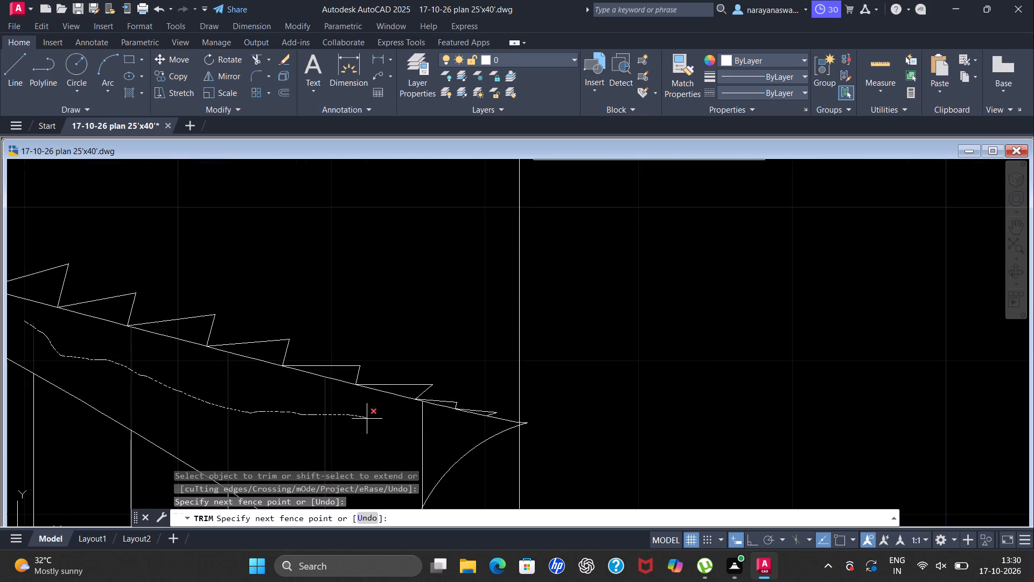
left_click_drag(368, 419, 424, 425)
scroll(422, 427, "down", 4)
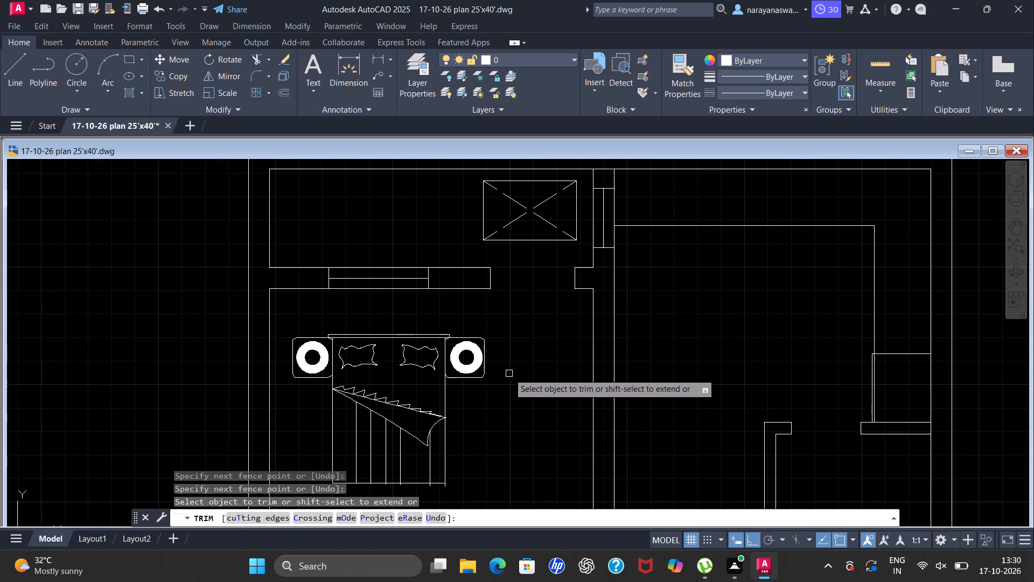
scroll(430, 454, "up", 3)
left_click(430, 455)
scroll(497, 396, "down", 4)
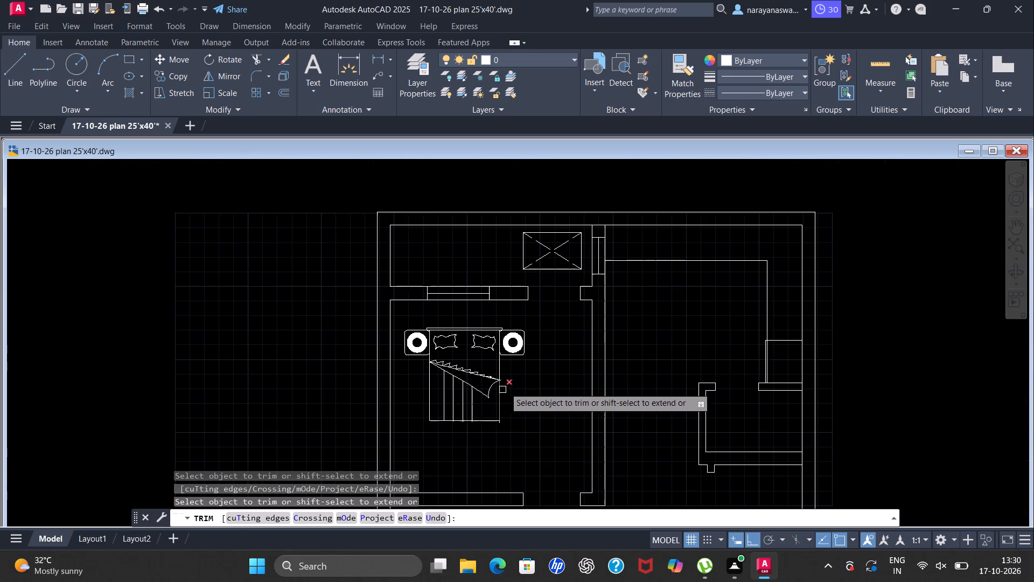
scroll(563, 337, "up", 2)
key("Escape")
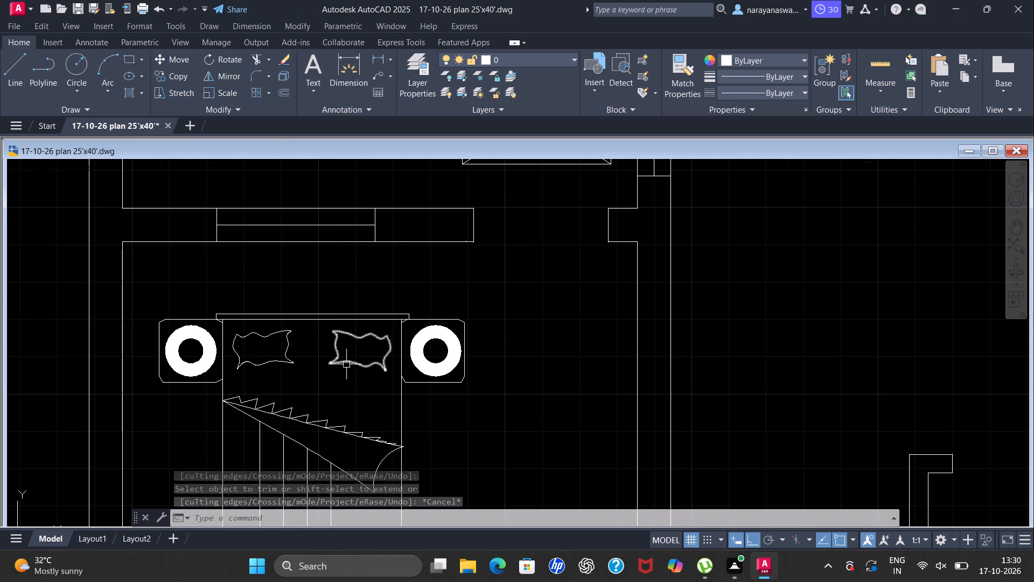
Examine the trimmed stripes and blanket fold on the bed in relation to the surrounding plan.
scroll(115, 405, "down", 2)
scroll(157, 378, "up", 1)
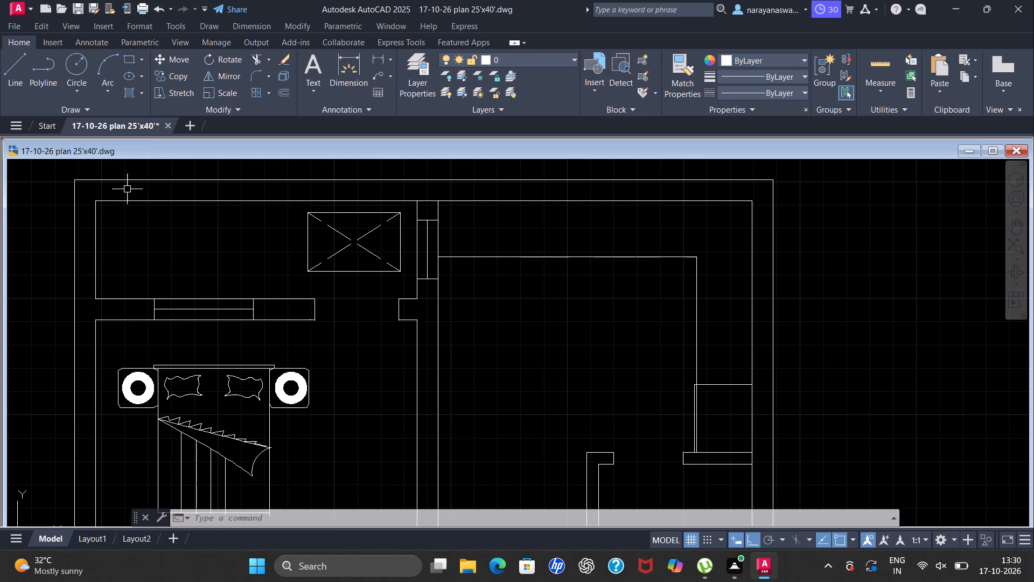
scroll(329, 404, "down", 2)
scroll(281, 452, "up", 1)
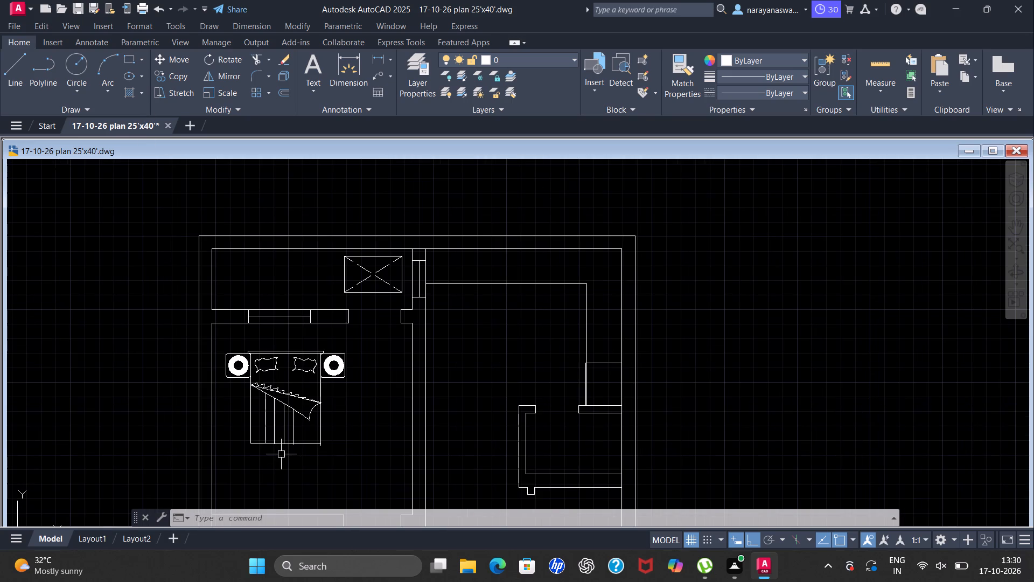
scroll(259, 399, "up", 1)
scroll(299, 452, "up", 2)
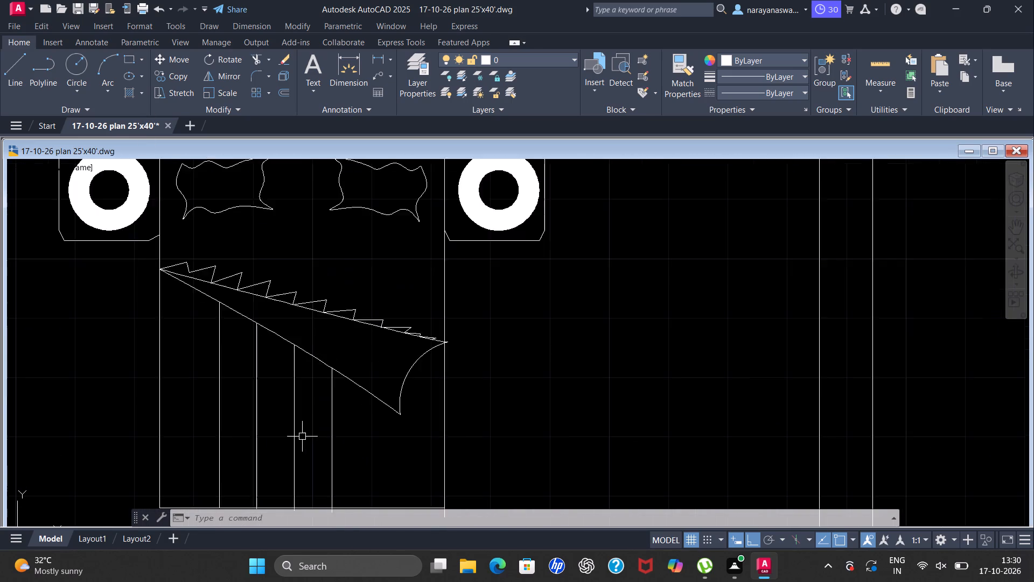
scroll(302, 436, "down", 5)
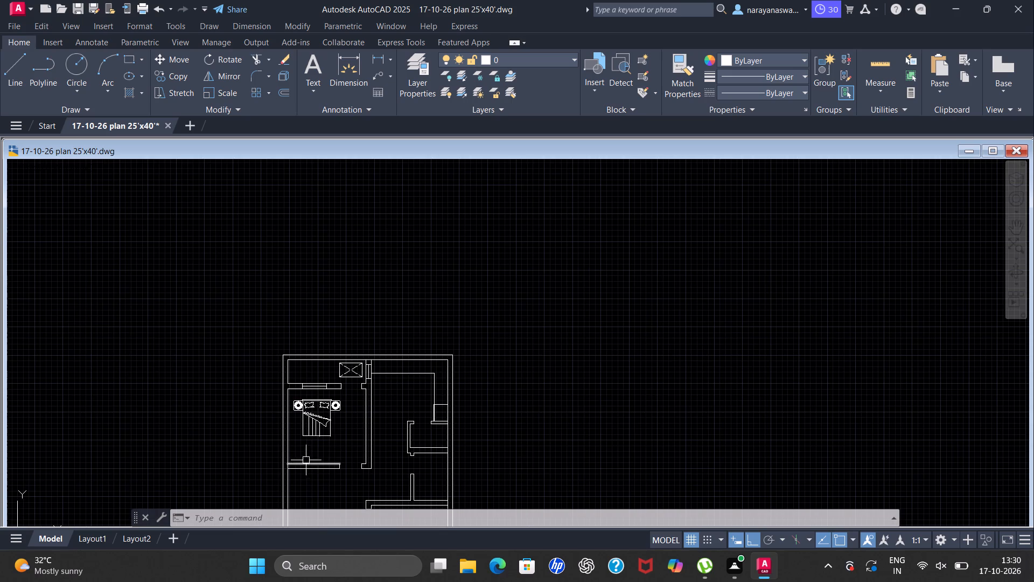
scroll(305, 462, "up", 2)
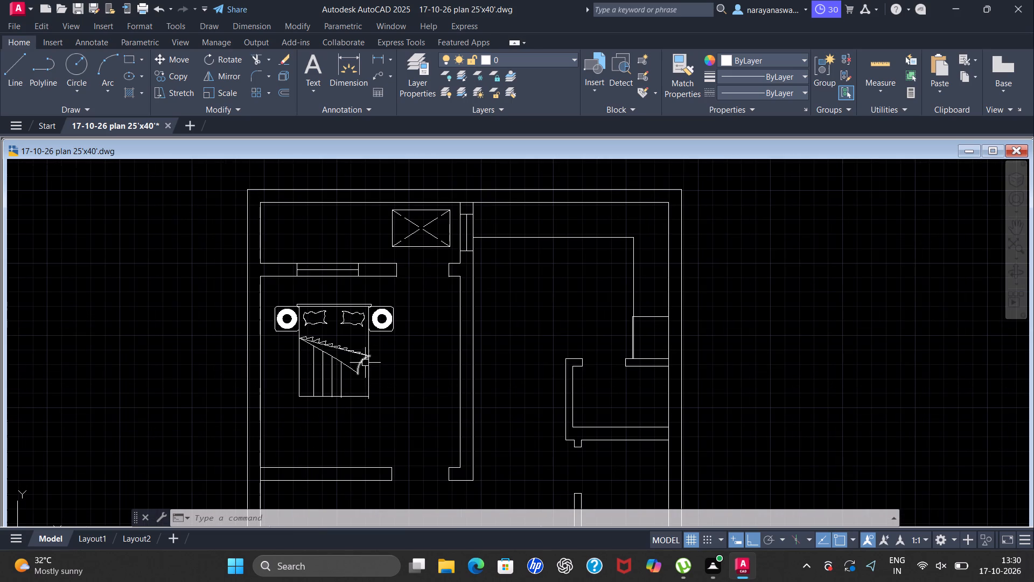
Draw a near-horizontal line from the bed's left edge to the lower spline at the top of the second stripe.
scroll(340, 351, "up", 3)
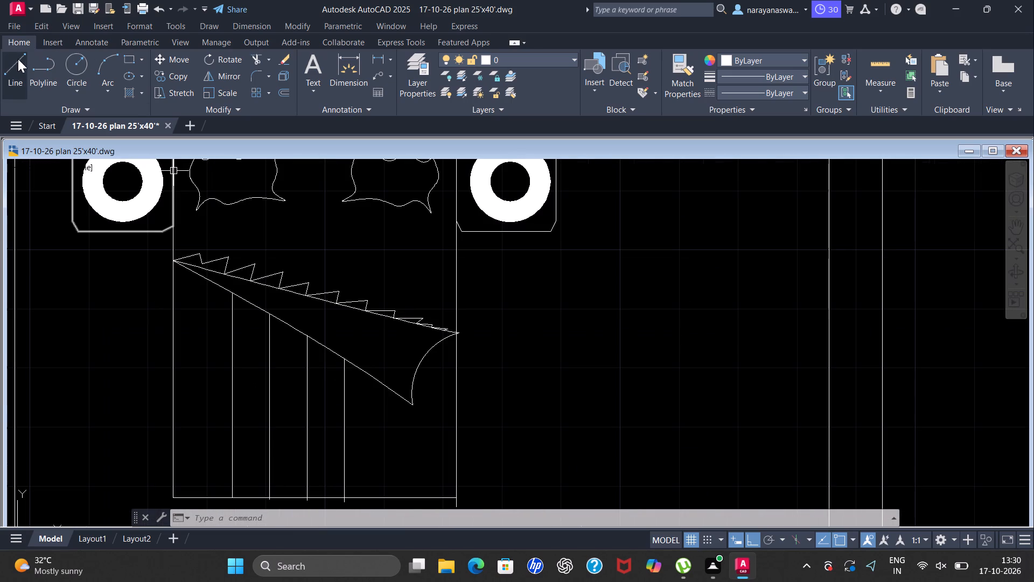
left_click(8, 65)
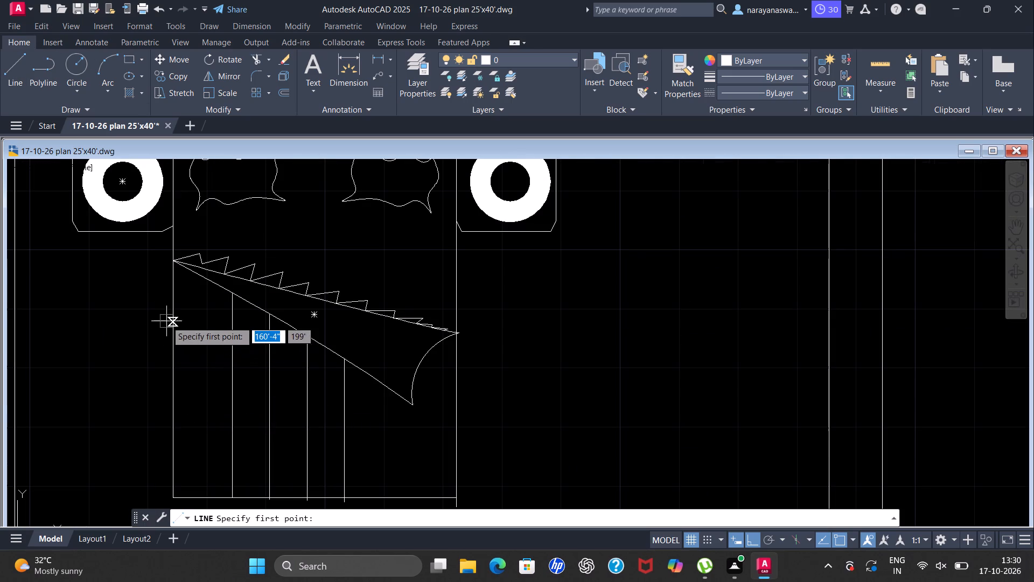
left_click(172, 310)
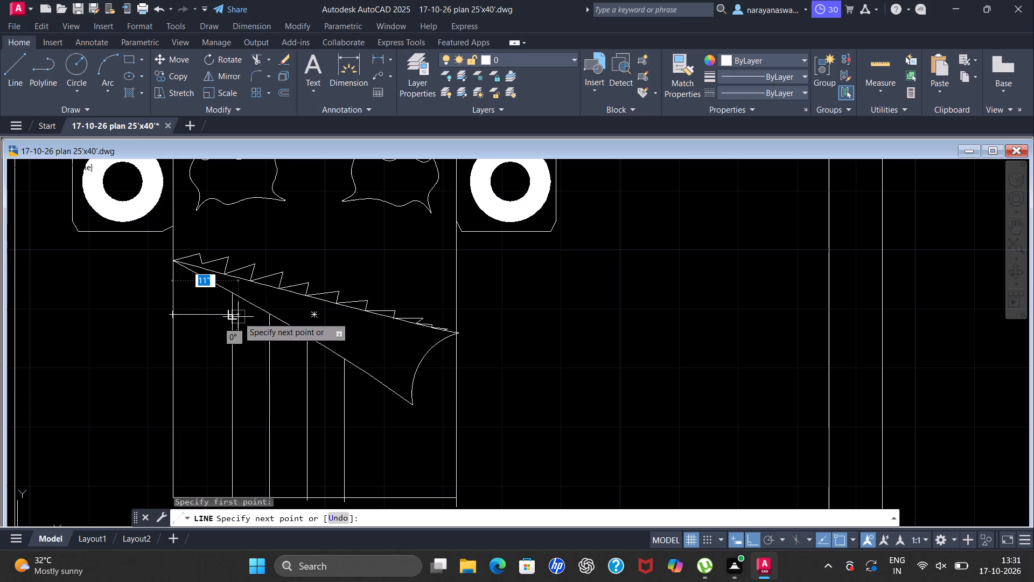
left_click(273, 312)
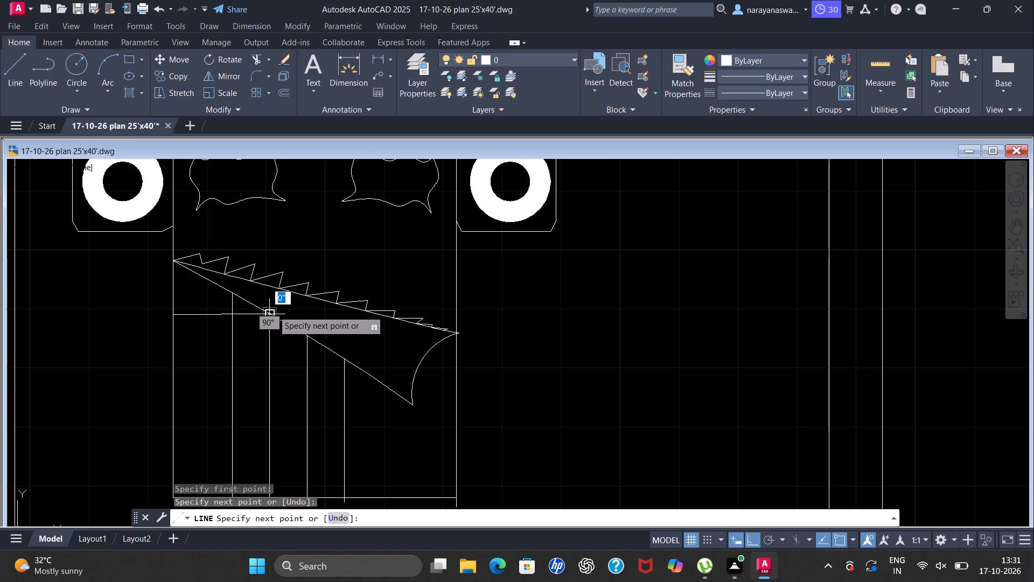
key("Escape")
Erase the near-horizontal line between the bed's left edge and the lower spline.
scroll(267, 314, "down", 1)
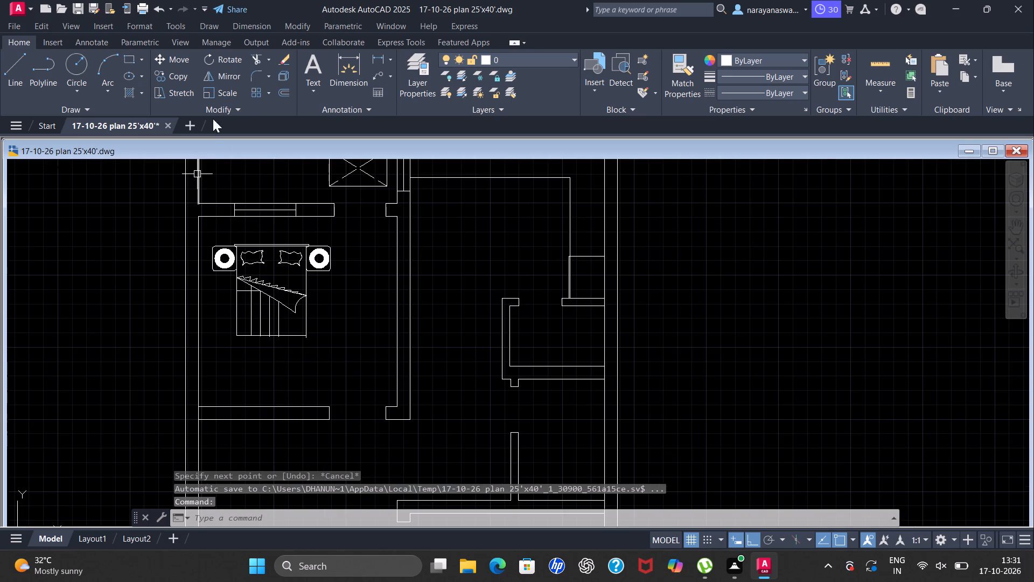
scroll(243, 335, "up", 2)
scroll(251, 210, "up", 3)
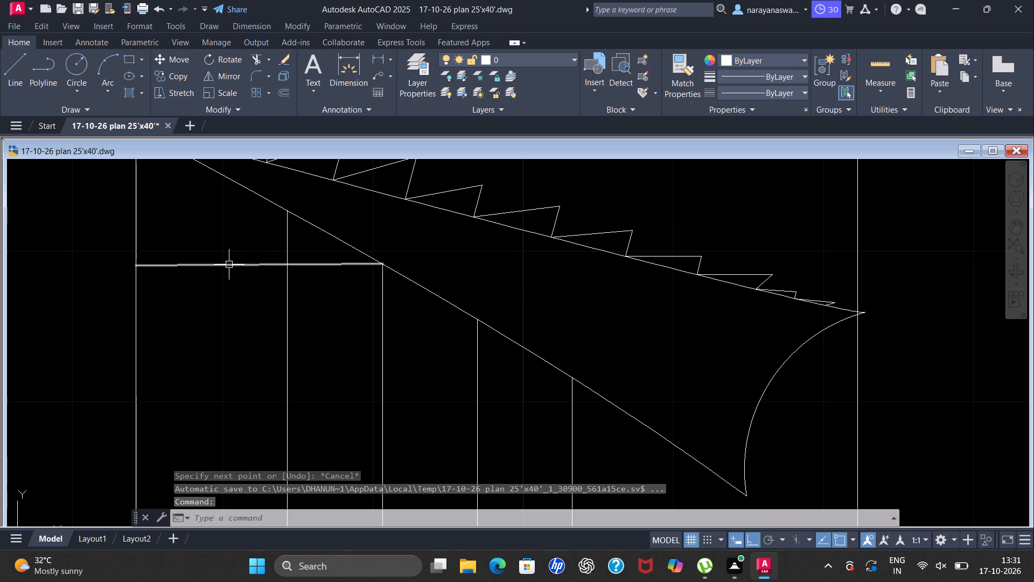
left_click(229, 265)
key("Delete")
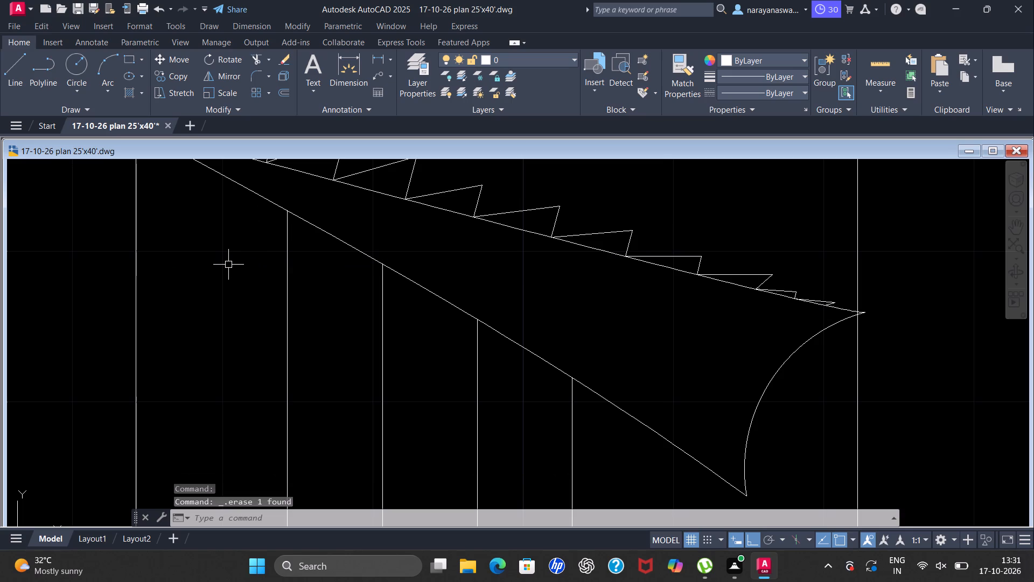
Draw a near-horizontal line from the bed's left edge to the lower spline, ending just past the first stripe.
scroll(43, 113, "down", 1)
scroll(314, 294, "down", 1)
scroll(349, 255, "up", 1)
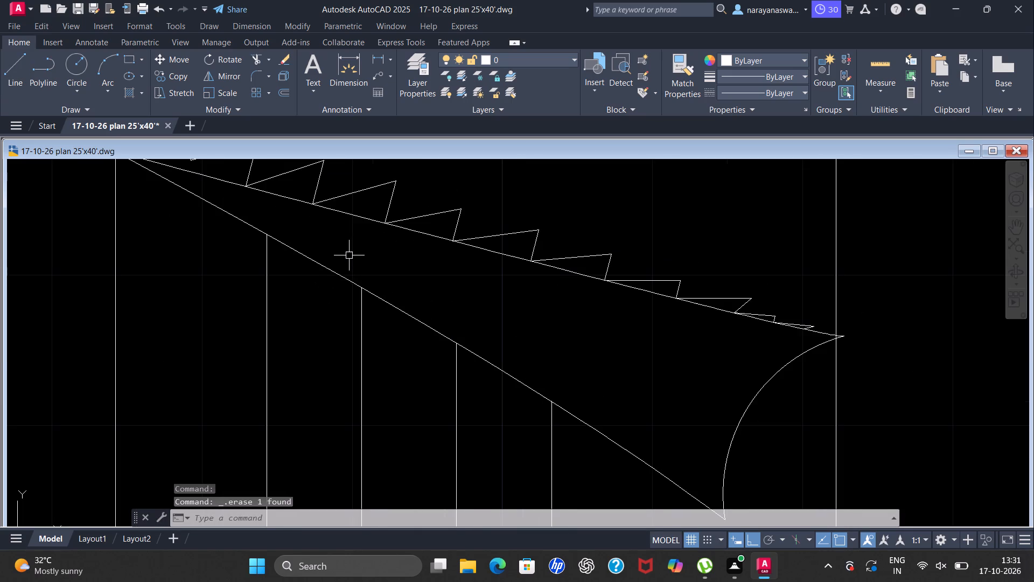
left_click(11, 69)
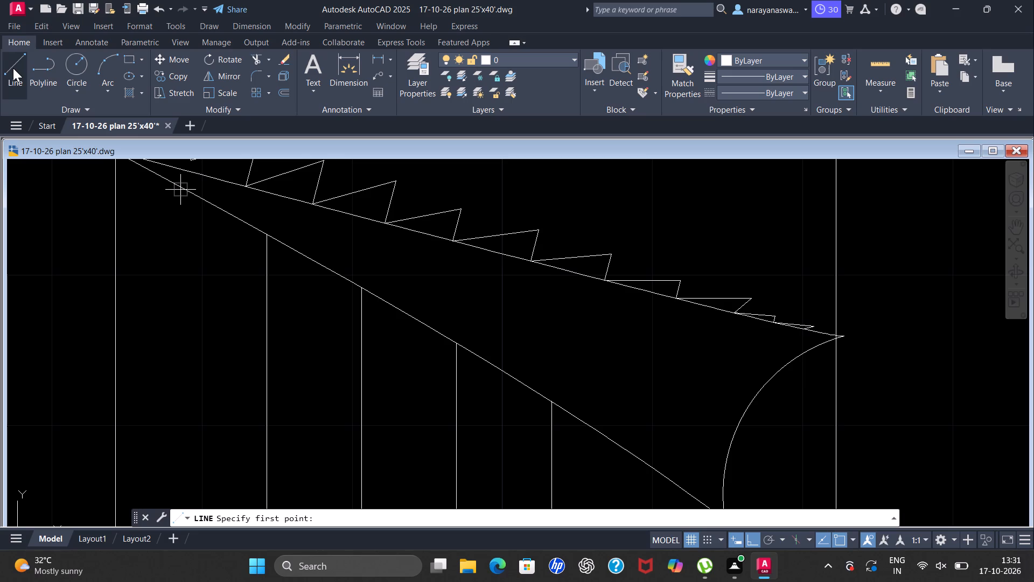
scroll(13, 68, "up", 1)
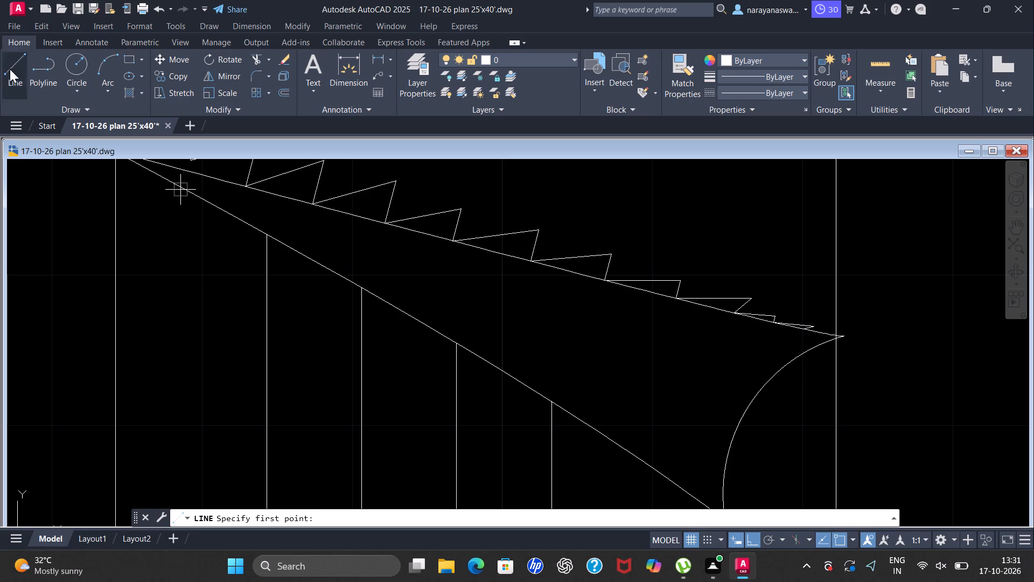
left_click(12, 75)
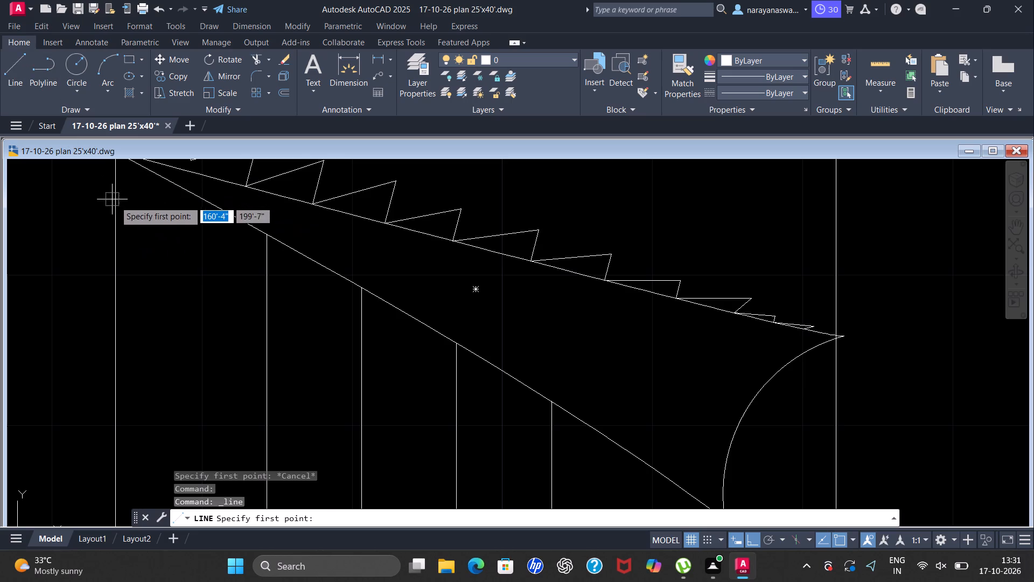
left_click(115, 242)
left_click(283, 244)
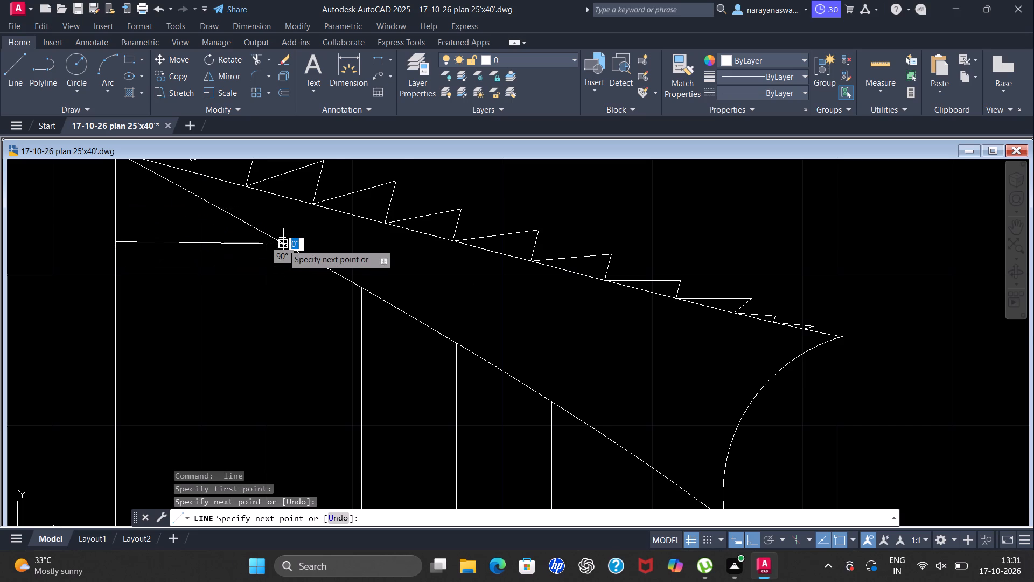
scroll(283, 244, "up", 2)
scroll(283, 244, "right", 1)
key("Escape")
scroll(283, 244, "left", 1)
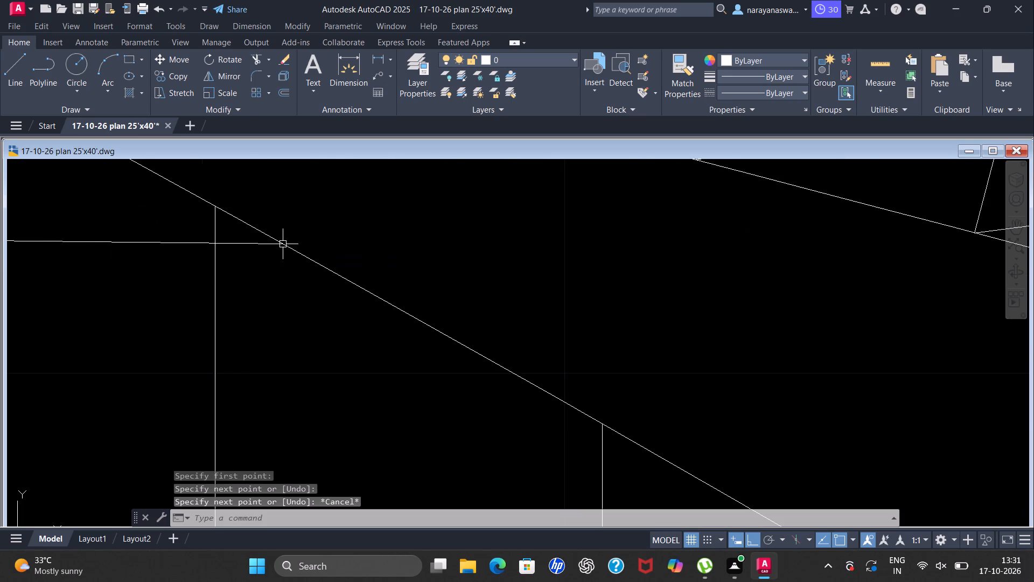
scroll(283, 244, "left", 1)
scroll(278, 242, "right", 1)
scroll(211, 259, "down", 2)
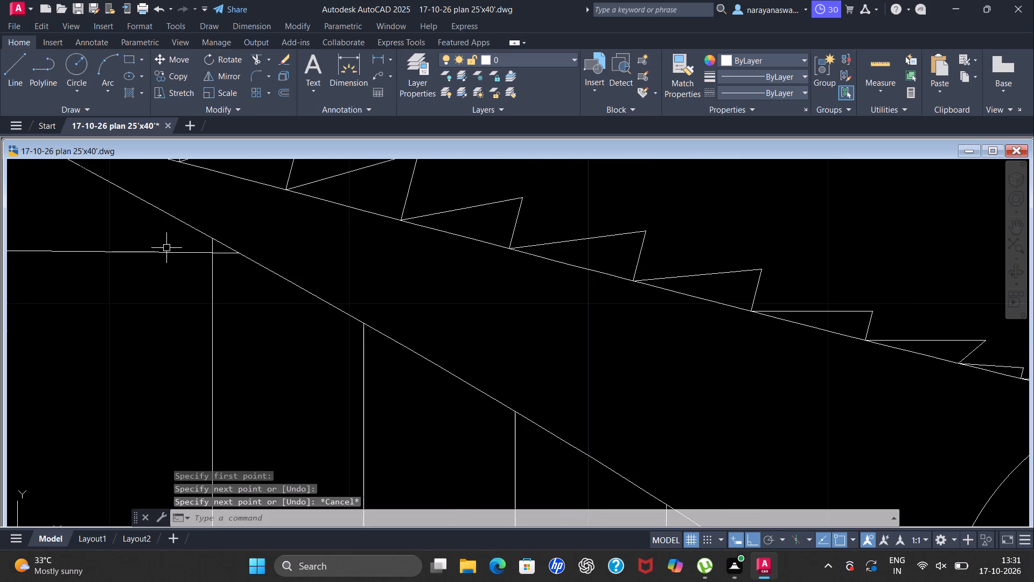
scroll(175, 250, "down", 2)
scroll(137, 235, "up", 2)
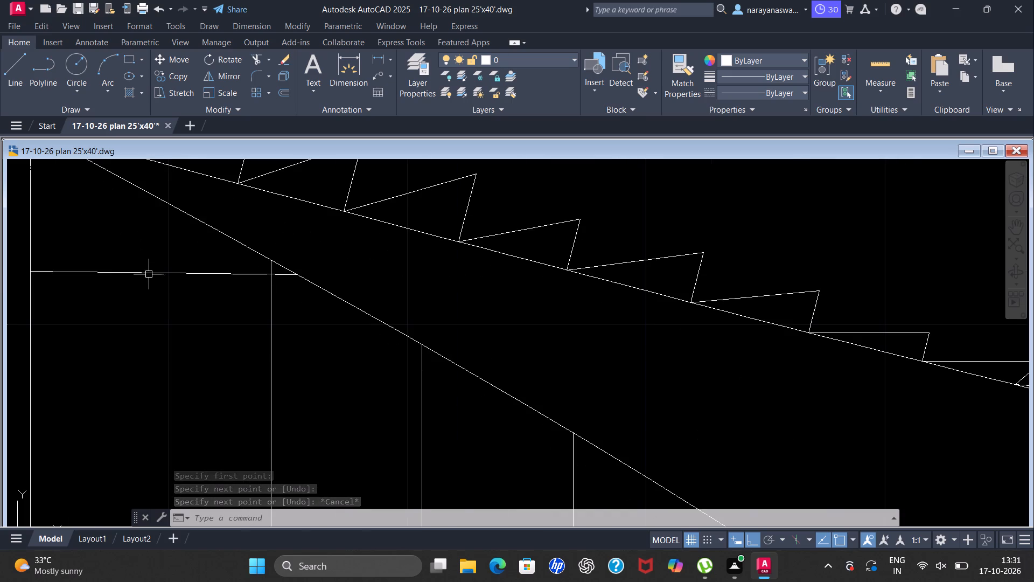
Erase the near-horizontal line running from the bed's left edge to the lower spline just past the first stripe.
left_click(151, 272)
scroll(151, 272, "left", 1)
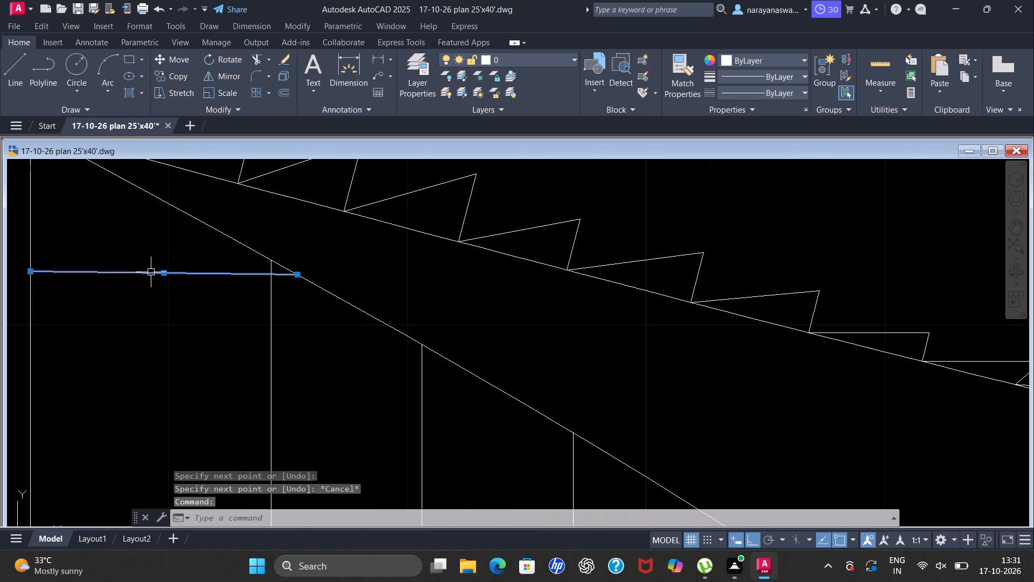
scroll(151, 272, "left", 1)
scroll(151, 272, "right", 1)
key("Delete")
scroll(151, 272, "right", 1)
scroll(86, 302, "left", 1)
Draw a near-horizontal line from the bed's left edge across the first stripe, ending on the lower spline just before the second stripe.
scroll(87, 302, "down", 1)
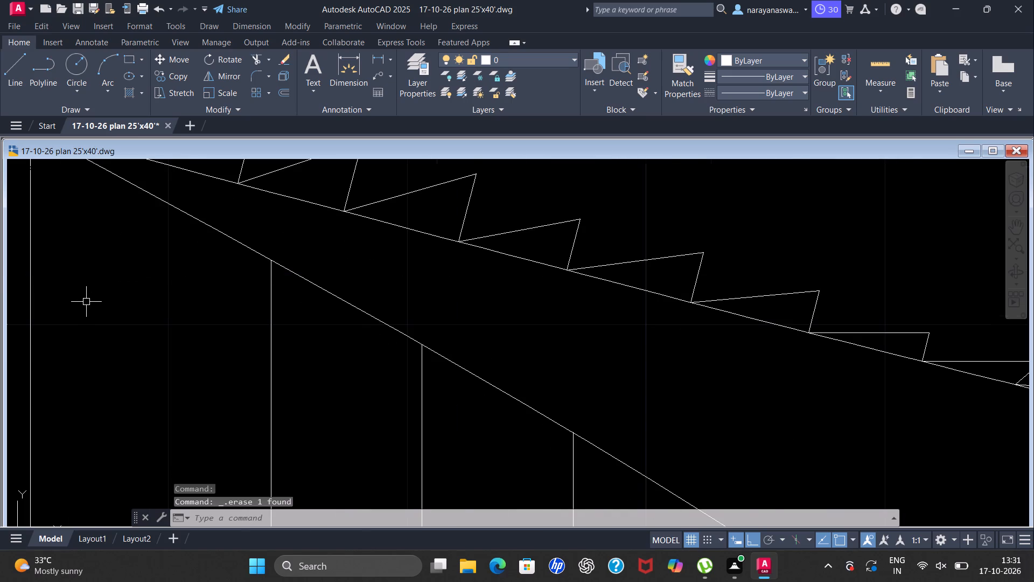
scroll(87, 302, "down", 1)
scroll(87, 302, "left", 1)
scroll(87, 302, "down", 1)
scroll(90, 294, "left", 1)
scroll(150, 250, "right", 1)
scroll(139, 274, "down", 2)
scroll(142, 278, "left", 1)
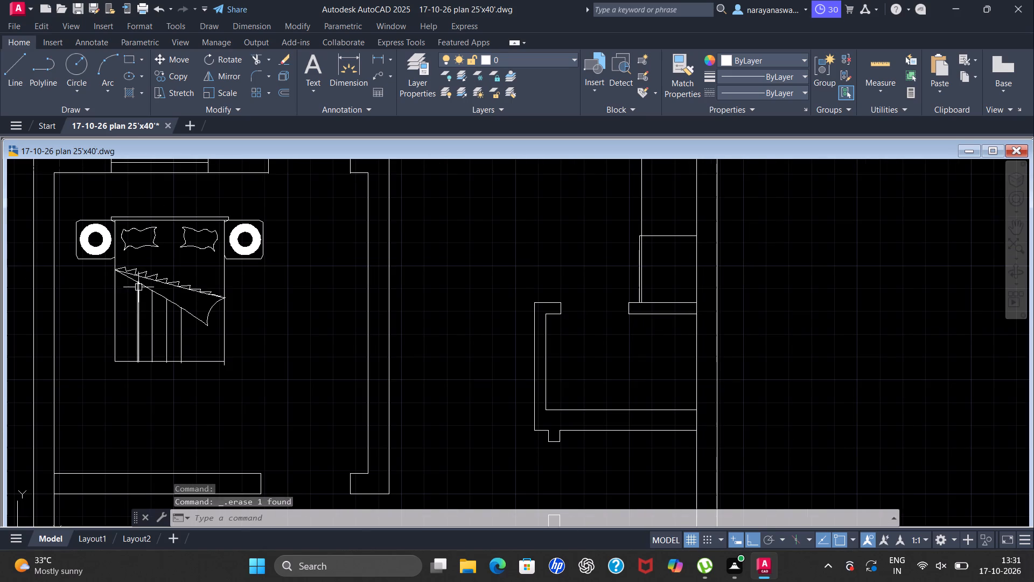
scroll(134, 287, "left", 1)
scroll(123, 276, "up", 1)
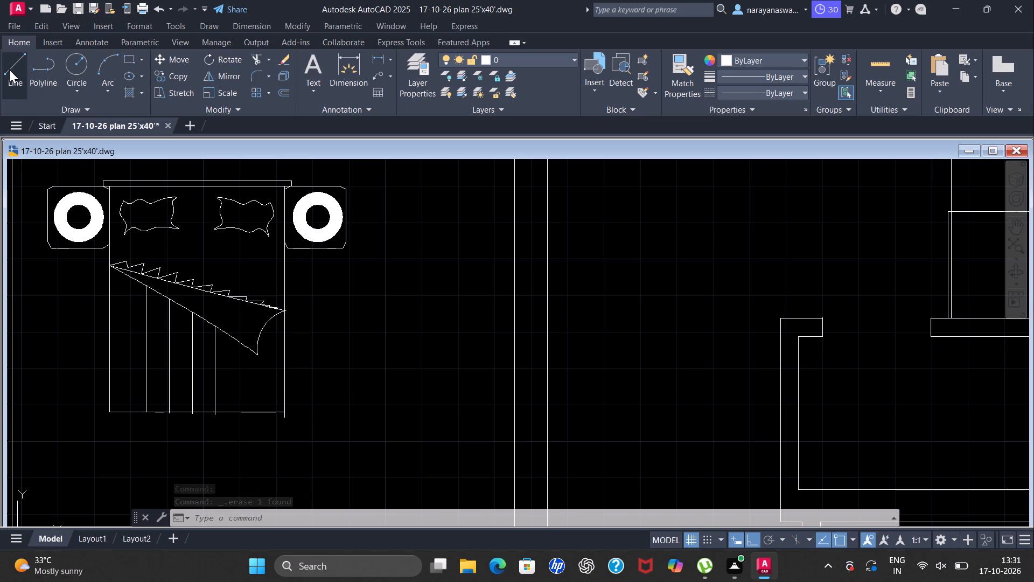
left_click(10, 70)
scroll(226, 244, "left", 1)
scroll(116, 327, "up", 1)
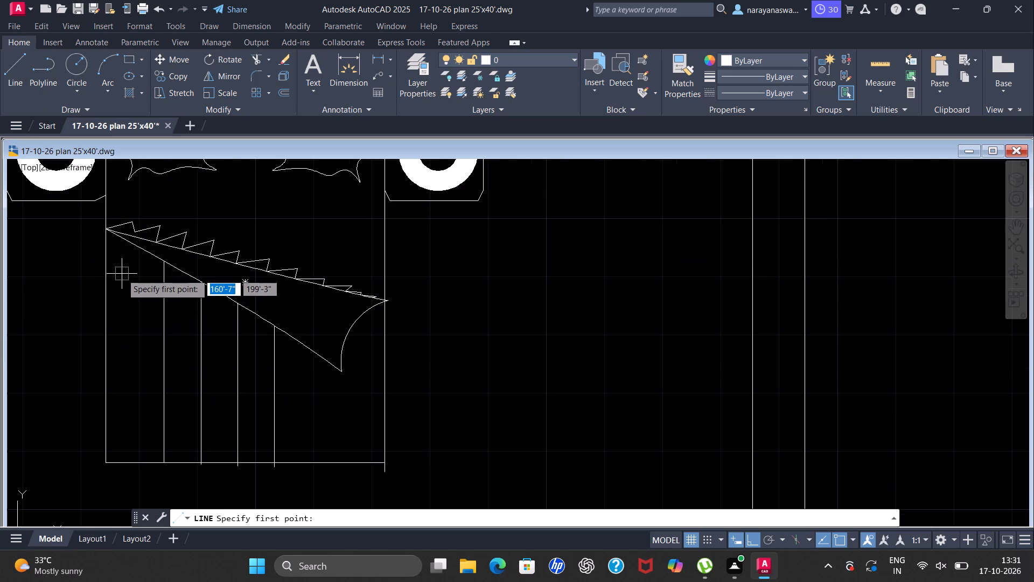
scroll(116, 271, "up", 2)
left_click(89, 283)
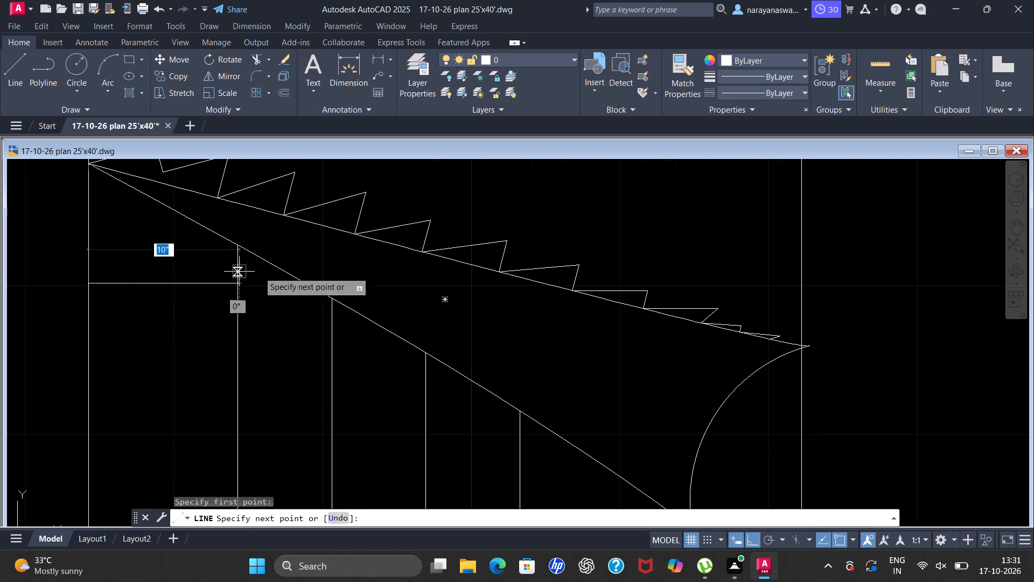
left_click(307, 284)
scroll(307, 284, "left", 1)
scroll(320, 239, "right", 1)
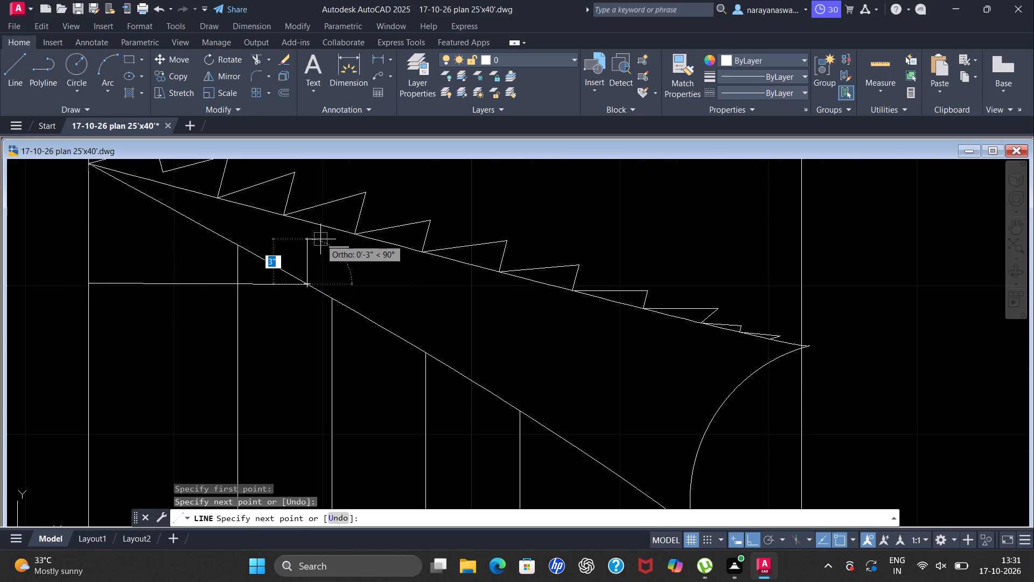
scroll(320, 239, "right", 1)
key("Escape")
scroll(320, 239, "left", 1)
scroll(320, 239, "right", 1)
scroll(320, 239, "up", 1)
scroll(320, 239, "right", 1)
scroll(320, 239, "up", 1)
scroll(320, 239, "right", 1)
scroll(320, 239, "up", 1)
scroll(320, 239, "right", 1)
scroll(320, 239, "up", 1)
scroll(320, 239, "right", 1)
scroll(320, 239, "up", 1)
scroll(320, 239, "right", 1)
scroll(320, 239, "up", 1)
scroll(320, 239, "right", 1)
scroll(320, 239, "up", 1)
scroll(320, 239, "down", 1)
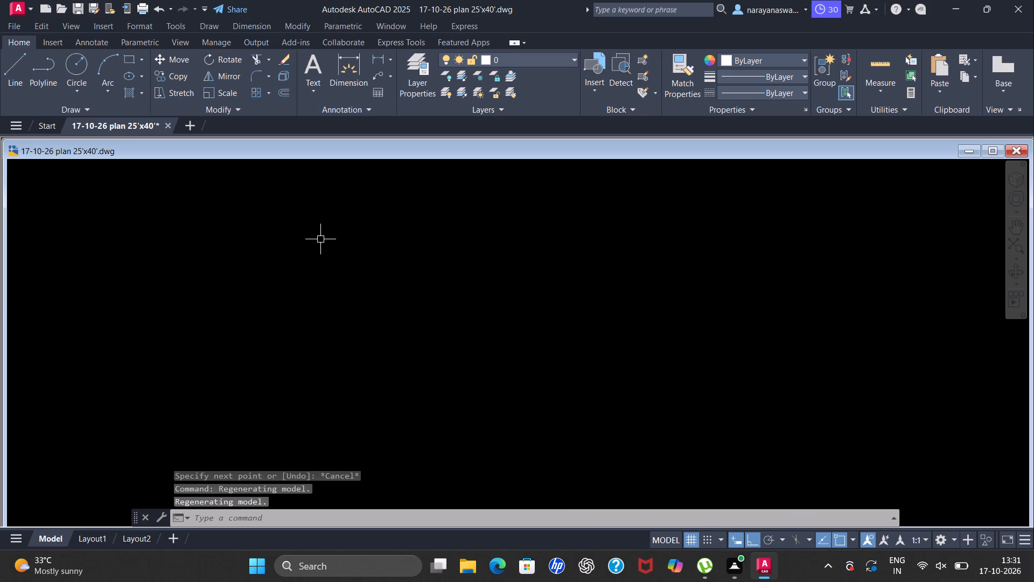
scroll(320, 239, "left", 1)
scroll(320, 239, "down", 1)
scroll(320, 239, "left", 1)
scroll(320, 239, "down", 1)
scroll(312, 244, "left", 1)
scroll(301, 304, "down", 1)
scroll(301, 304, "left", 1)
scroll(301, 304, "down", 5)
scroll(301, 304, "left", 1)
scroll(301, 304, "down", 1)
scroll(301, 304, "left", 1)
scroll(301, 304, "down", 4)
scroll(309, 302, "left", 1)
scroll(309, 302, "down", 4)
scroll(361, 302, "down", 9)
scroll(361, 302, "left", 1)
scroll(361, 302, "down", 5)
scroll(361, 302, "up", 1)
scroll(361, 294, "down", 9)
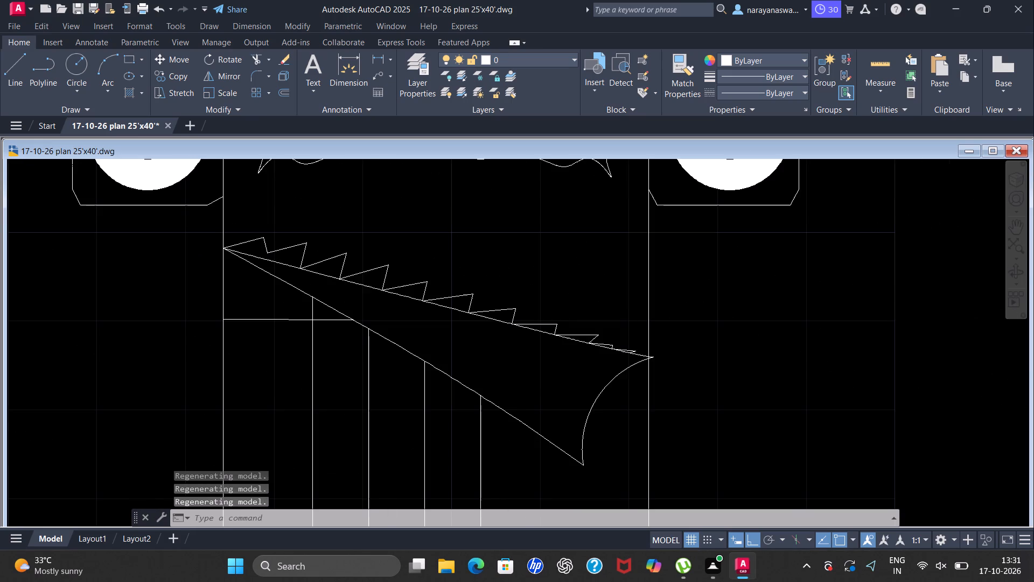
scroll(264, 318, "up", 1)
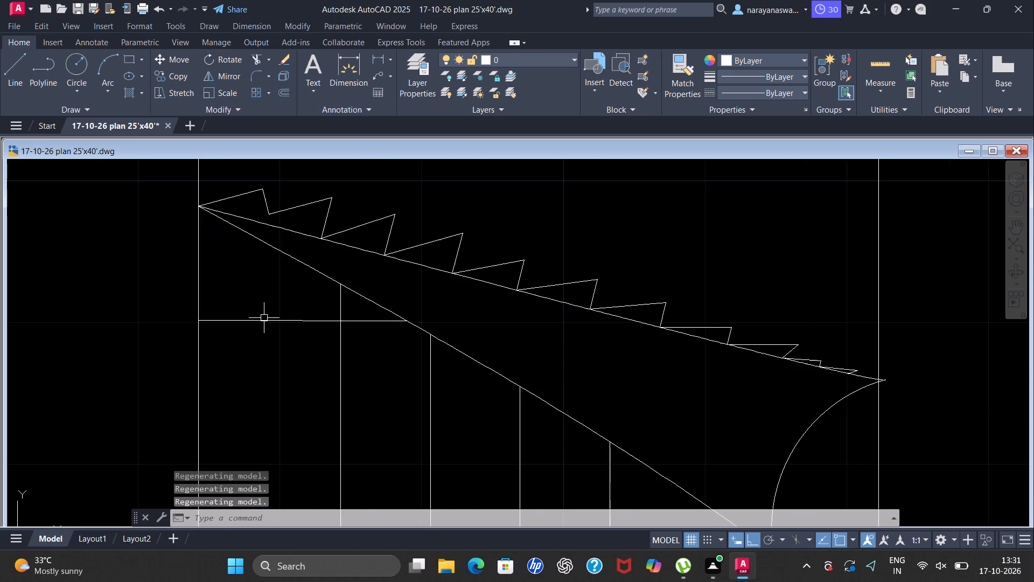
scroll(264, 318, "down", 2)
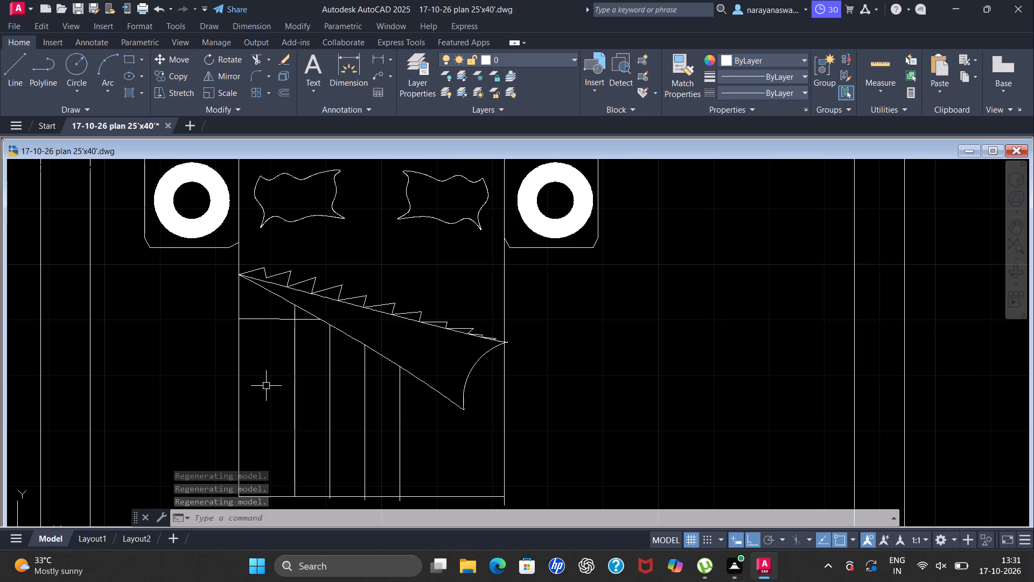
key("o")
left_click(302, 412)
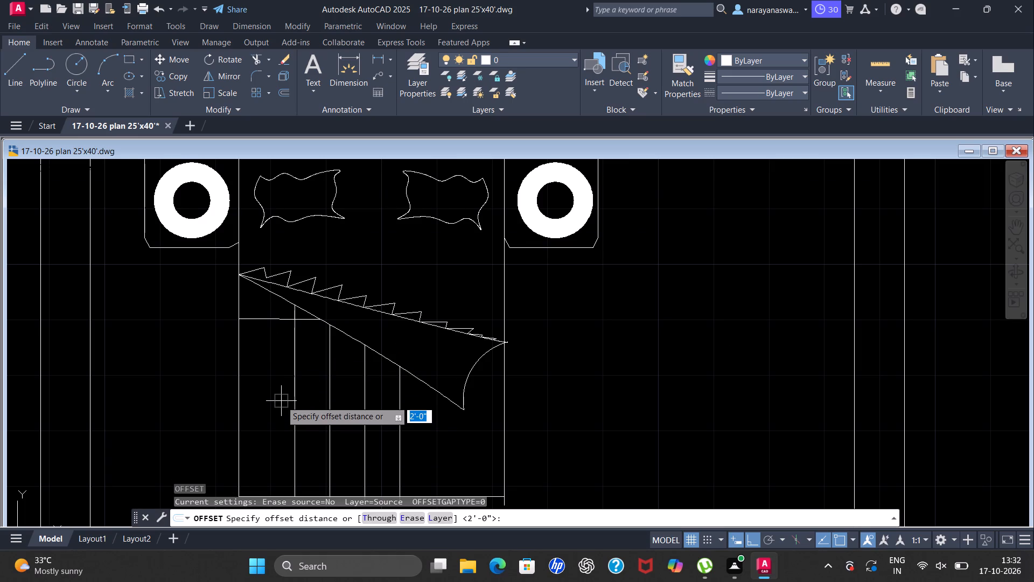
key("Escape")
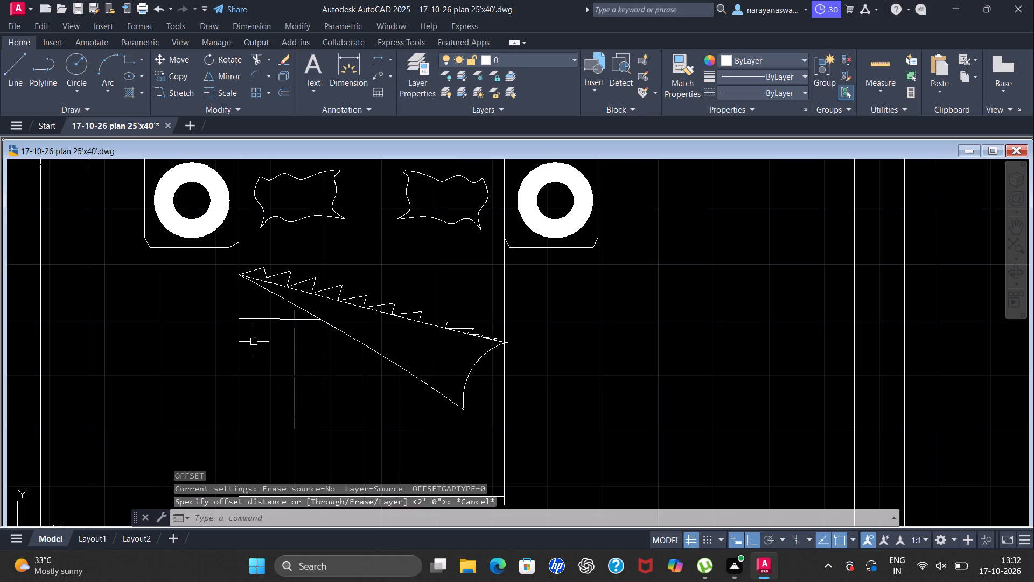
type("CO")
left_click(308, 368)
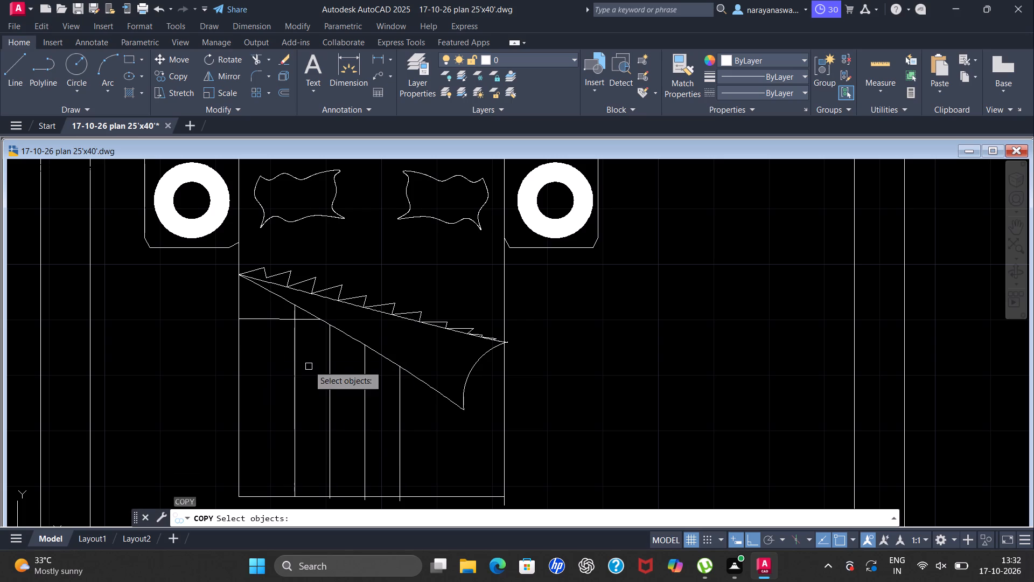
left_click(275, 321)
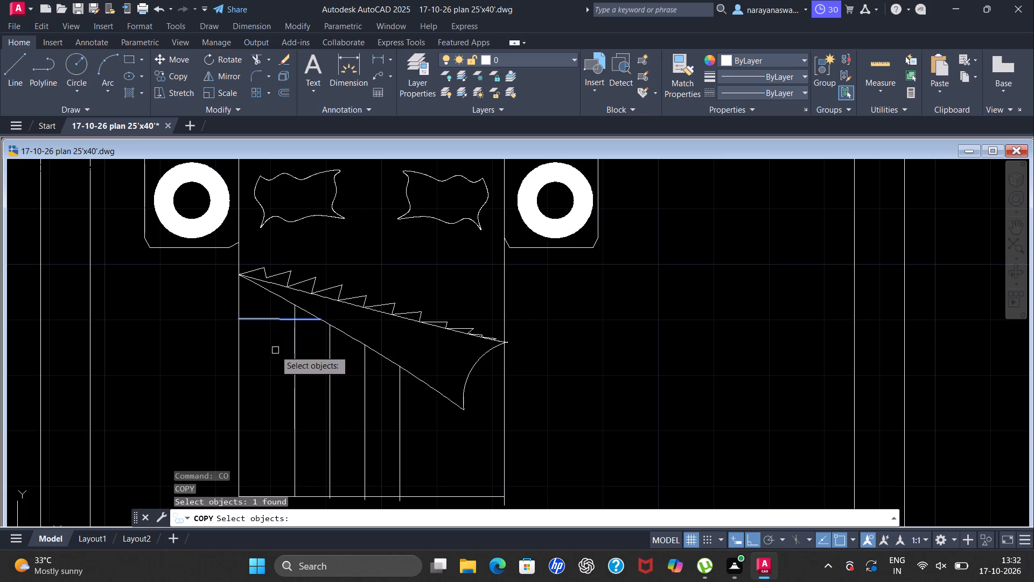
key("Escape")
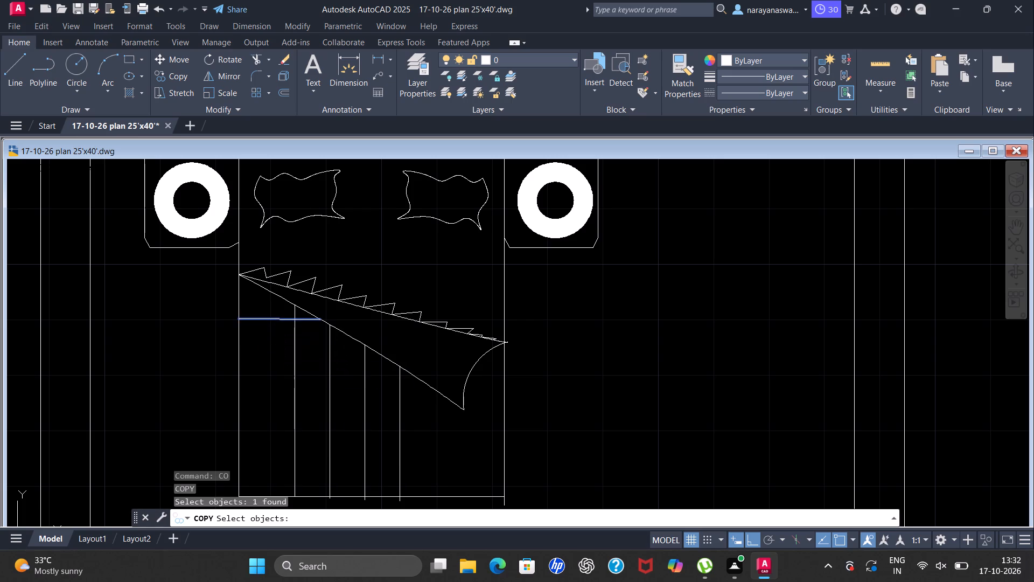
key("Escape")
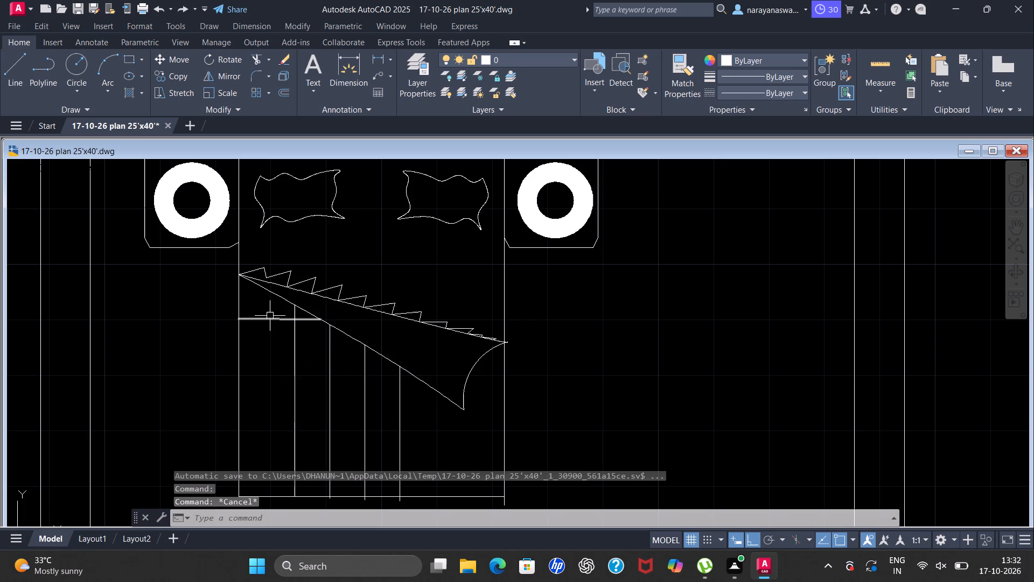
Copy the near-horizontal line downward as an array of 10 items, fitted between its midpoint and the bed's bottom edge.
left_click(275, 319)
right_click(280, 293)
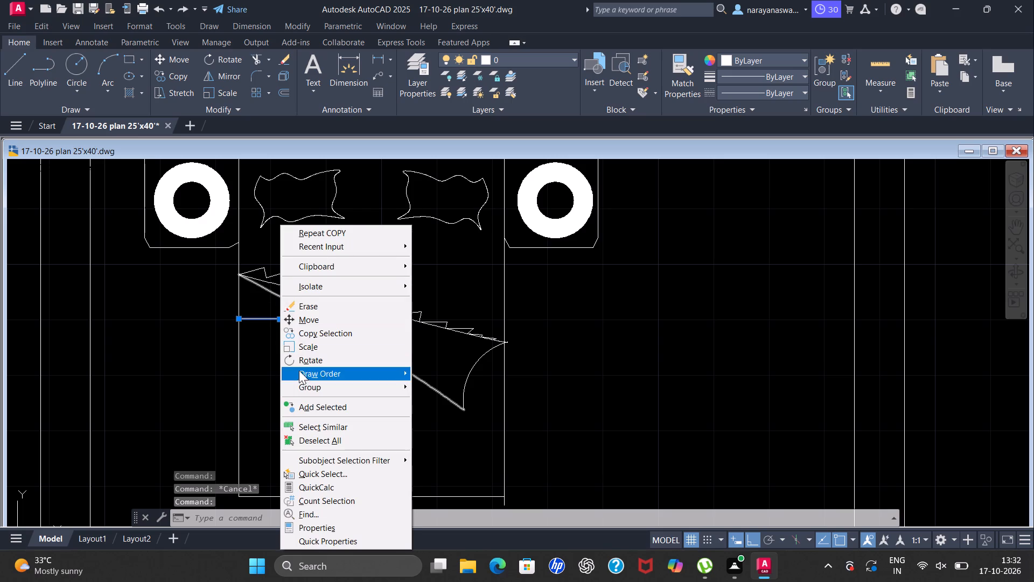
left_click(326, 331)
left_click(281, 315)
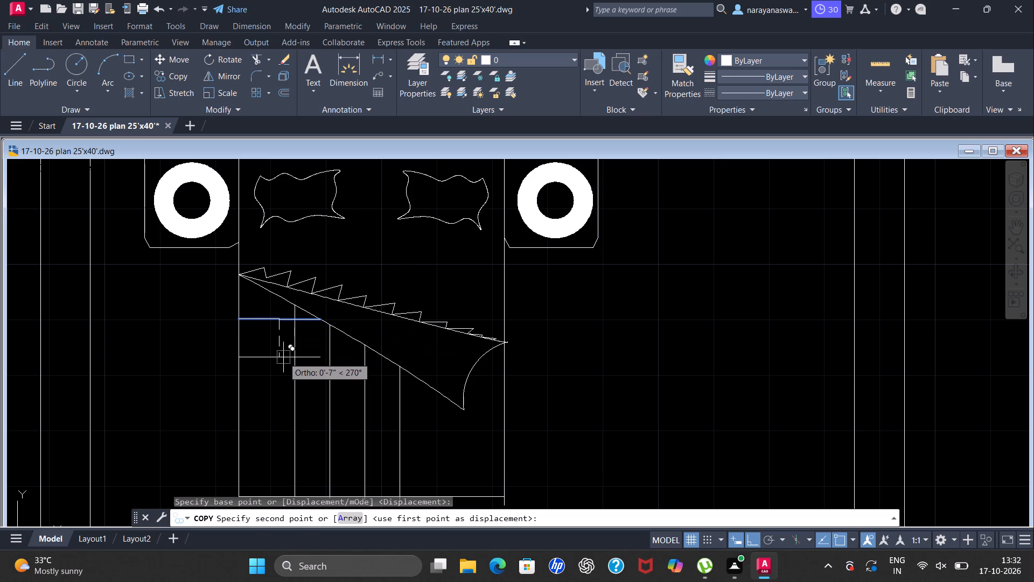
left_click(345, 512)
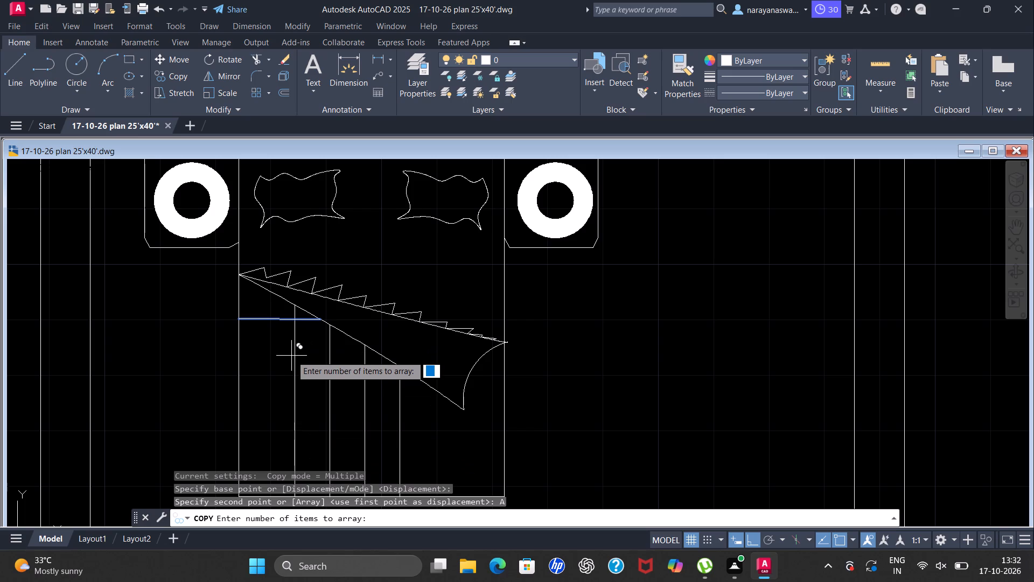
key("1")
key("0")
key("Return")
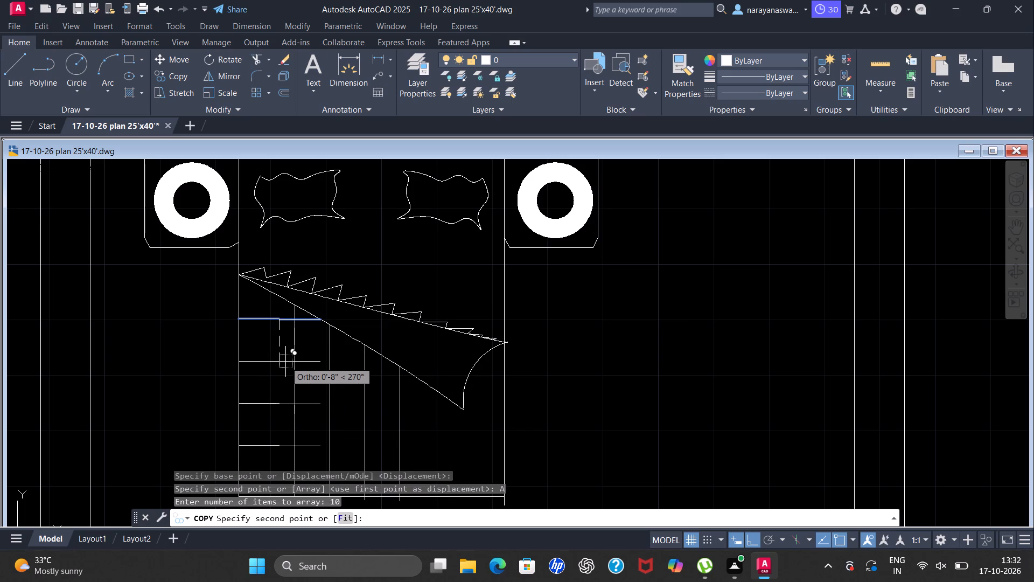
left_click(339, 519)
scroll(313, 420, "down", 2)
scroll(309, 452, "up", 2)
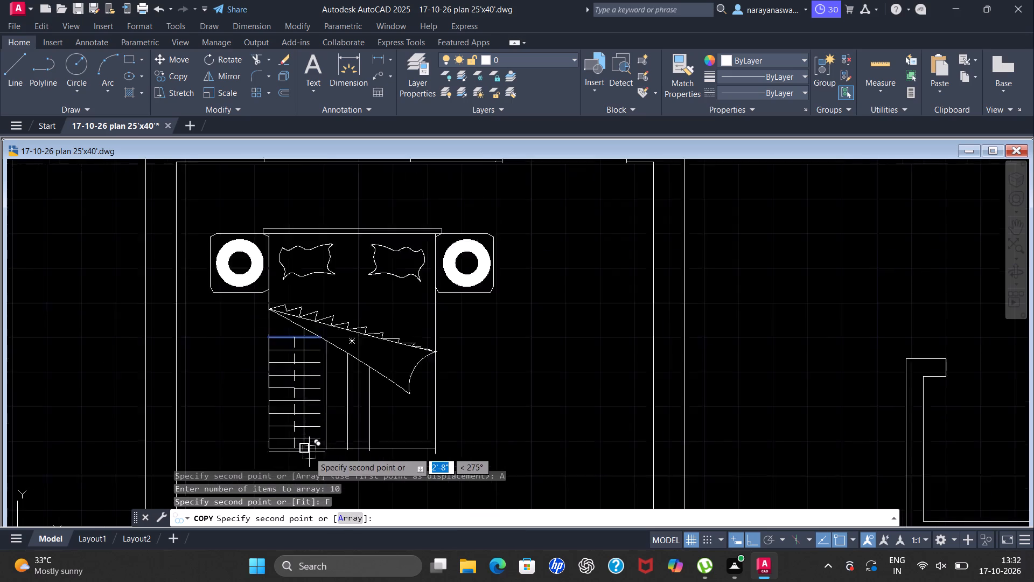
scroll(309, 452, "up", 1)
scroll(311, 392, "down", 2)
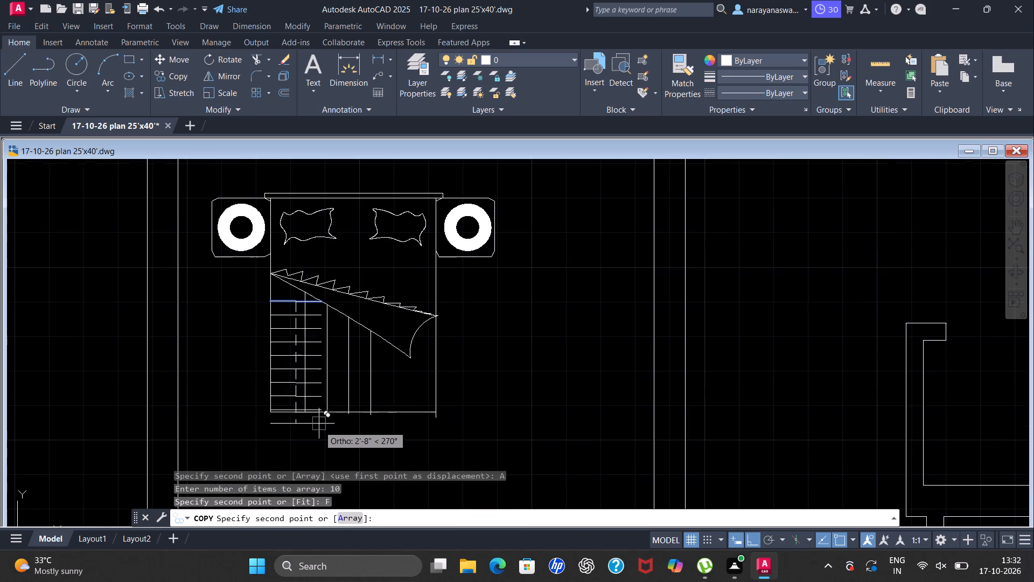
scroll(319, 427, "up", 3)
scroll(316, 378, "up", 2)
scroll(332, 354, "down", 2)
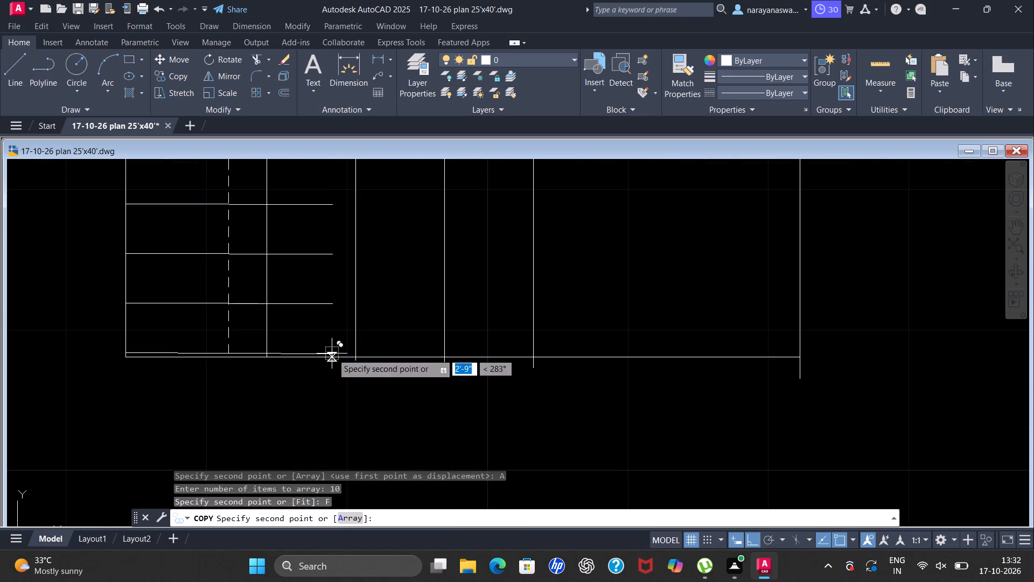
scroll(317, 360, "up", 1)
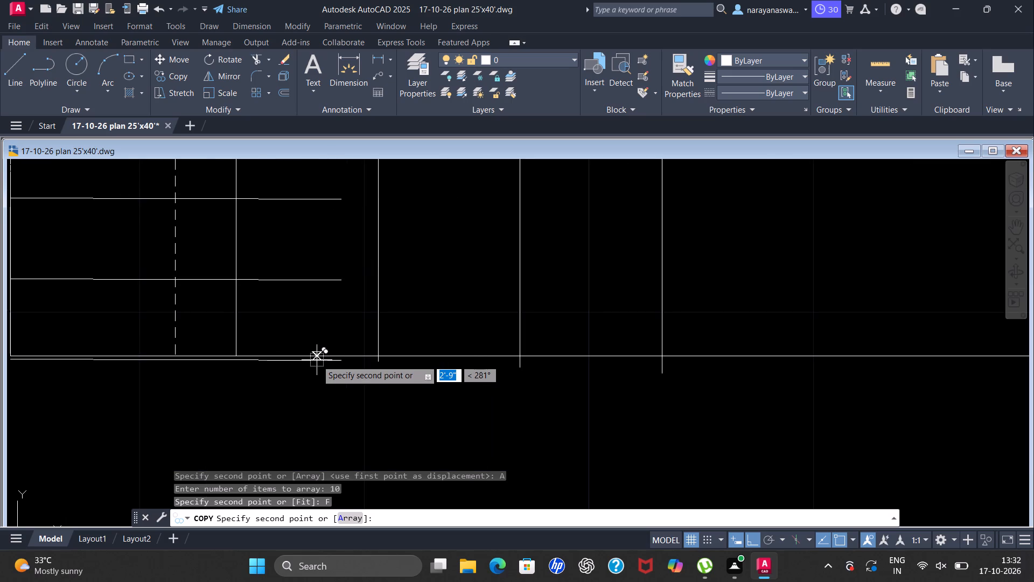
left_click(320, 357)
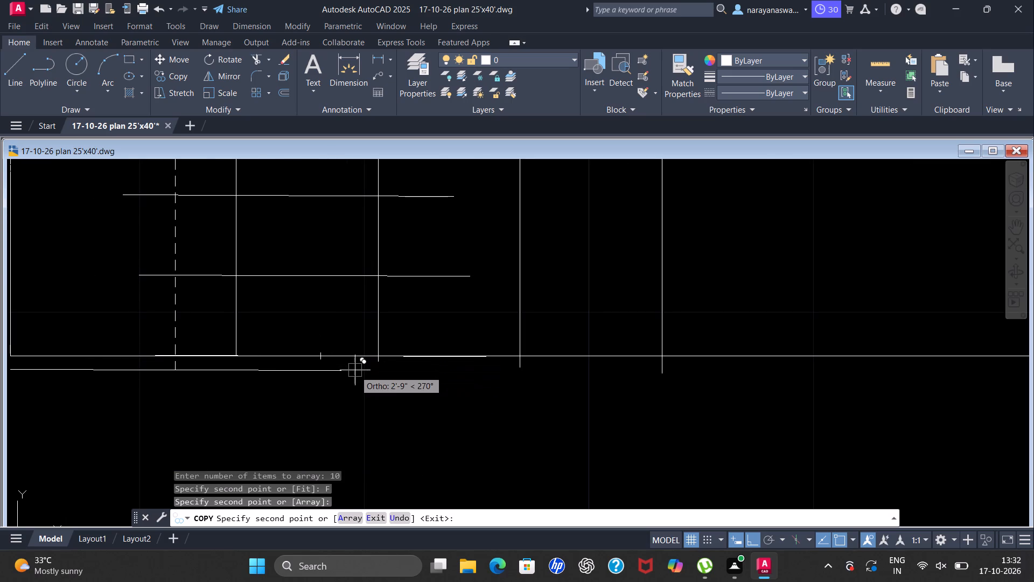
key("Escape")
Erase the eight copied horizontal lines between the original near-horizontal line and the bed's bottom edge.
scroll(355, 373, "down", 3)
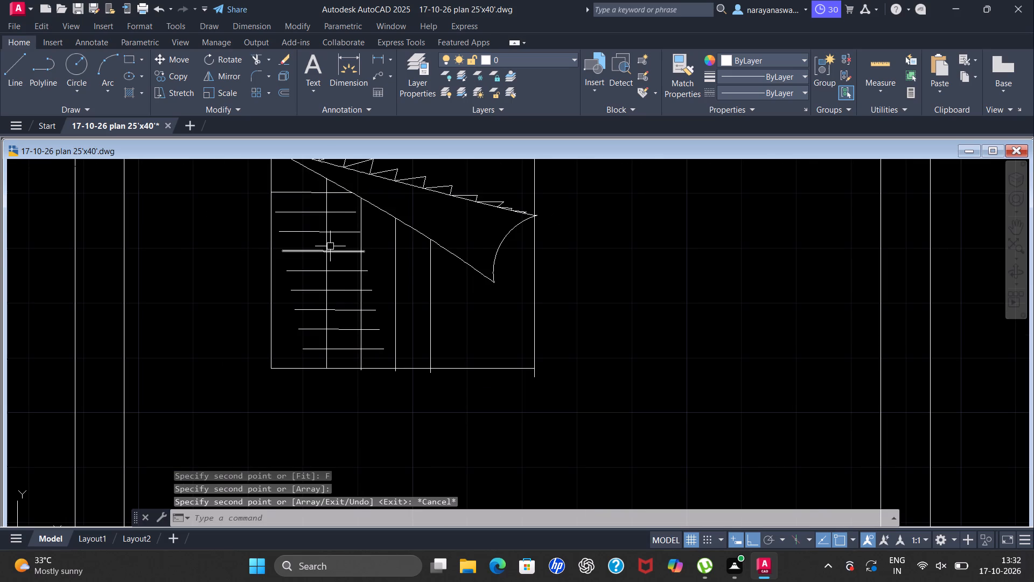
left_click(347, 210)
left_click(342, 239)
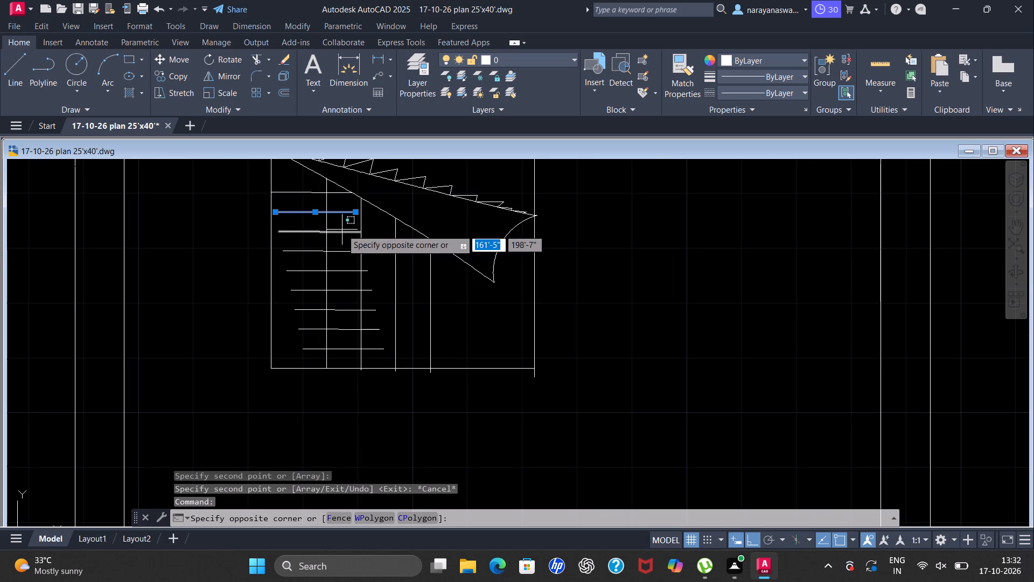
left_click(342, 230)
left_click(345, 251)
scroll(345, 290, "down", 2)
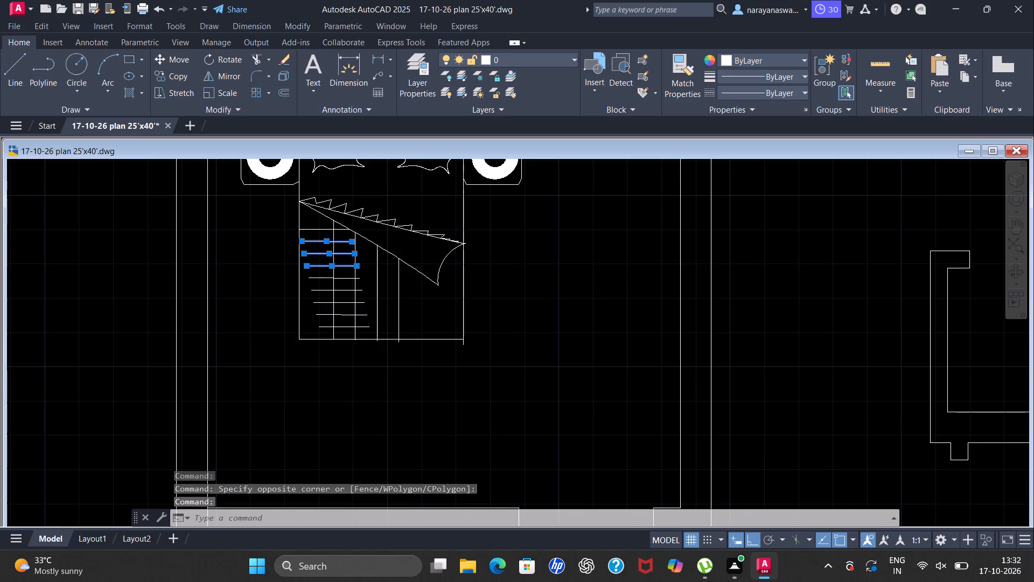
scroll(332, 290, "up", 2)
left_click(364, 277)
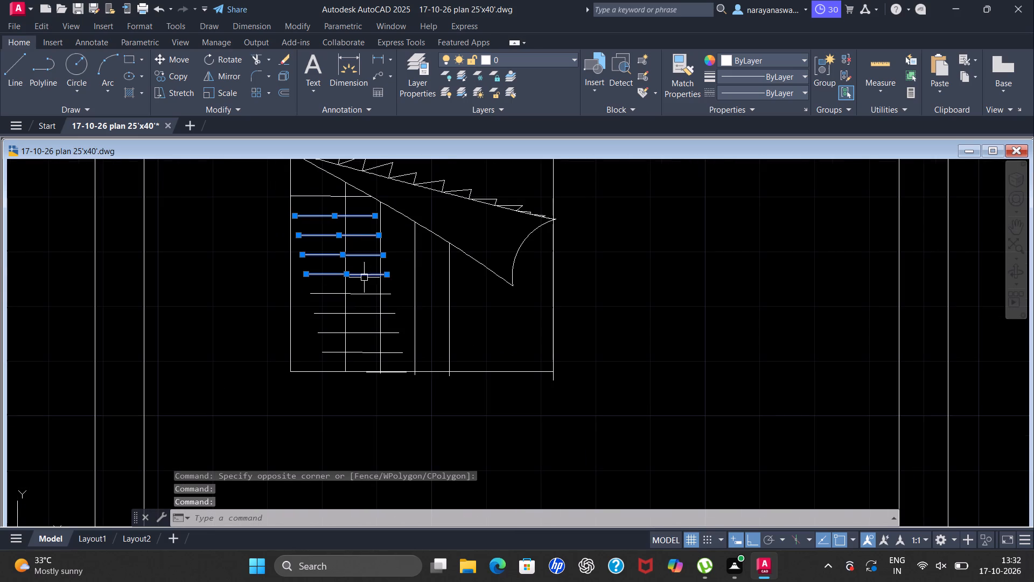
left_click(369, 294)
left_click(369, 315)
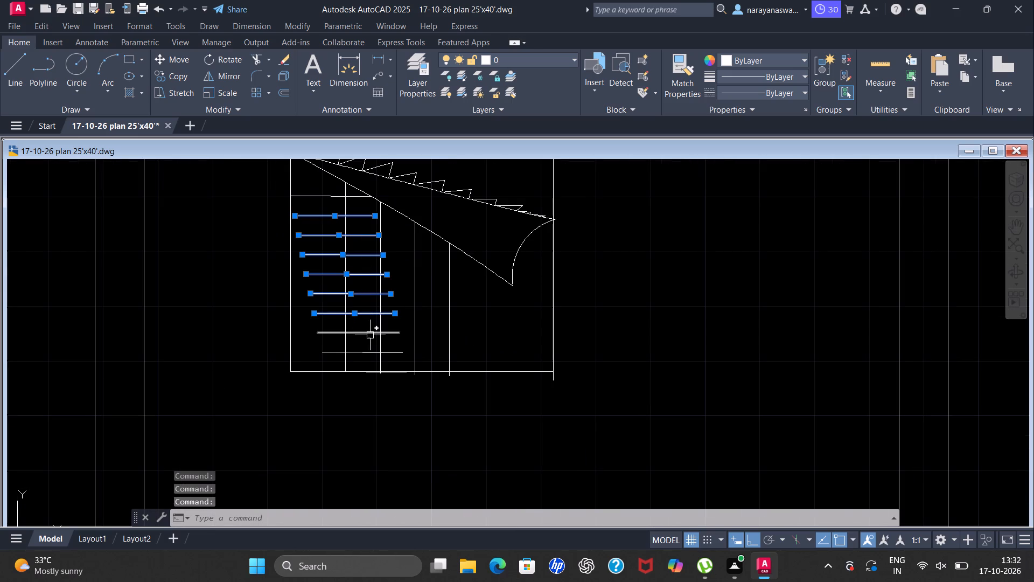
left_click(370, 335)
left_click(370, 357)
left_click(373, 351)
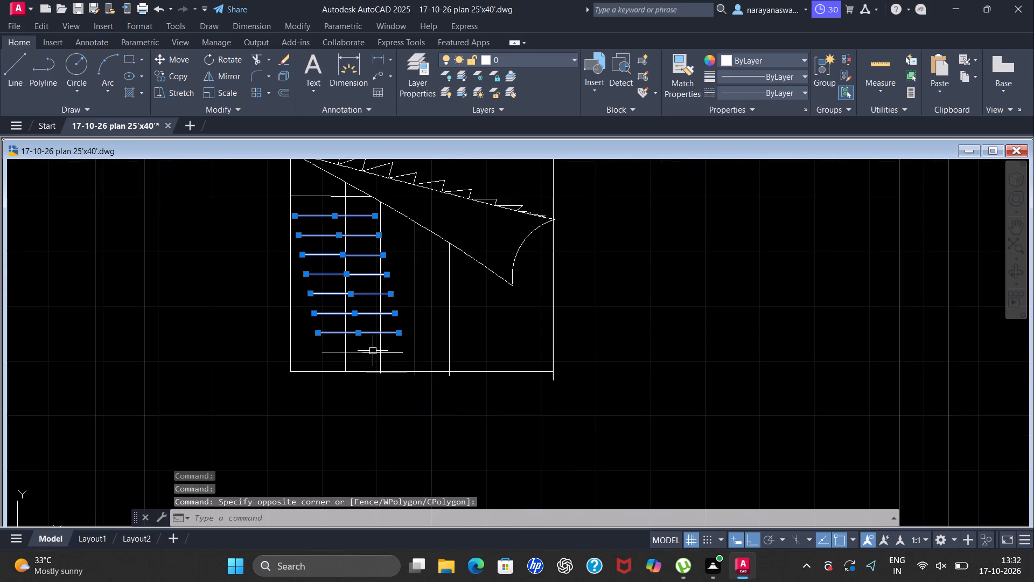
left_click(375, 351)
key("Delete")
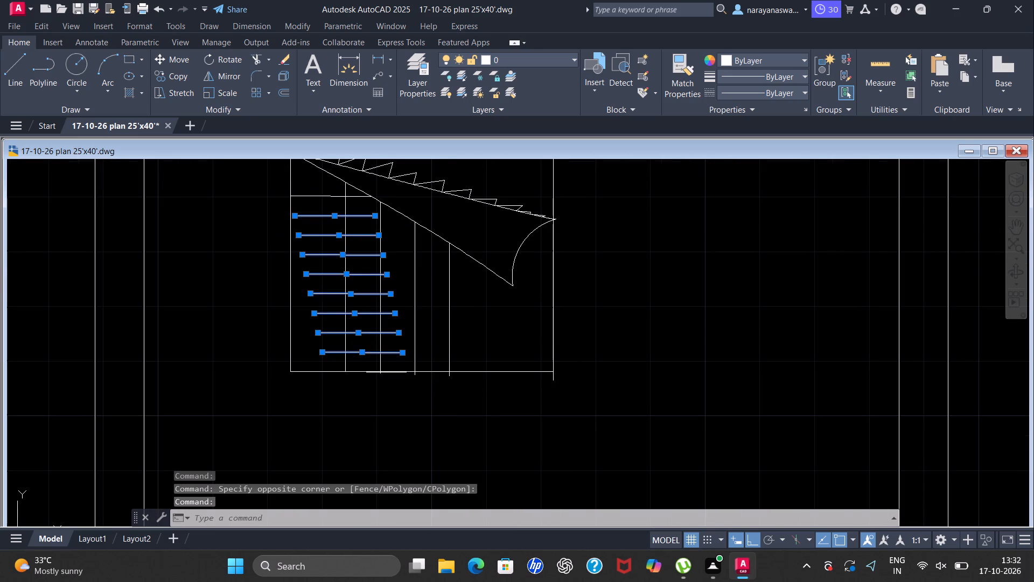
Copy the near-horizontal line downward as a fitted array of 10 items, from its midpoint to the bed's bottom edge.
scroll(368, 341, "down", 2)
scroll(353, 297, "down", 3)
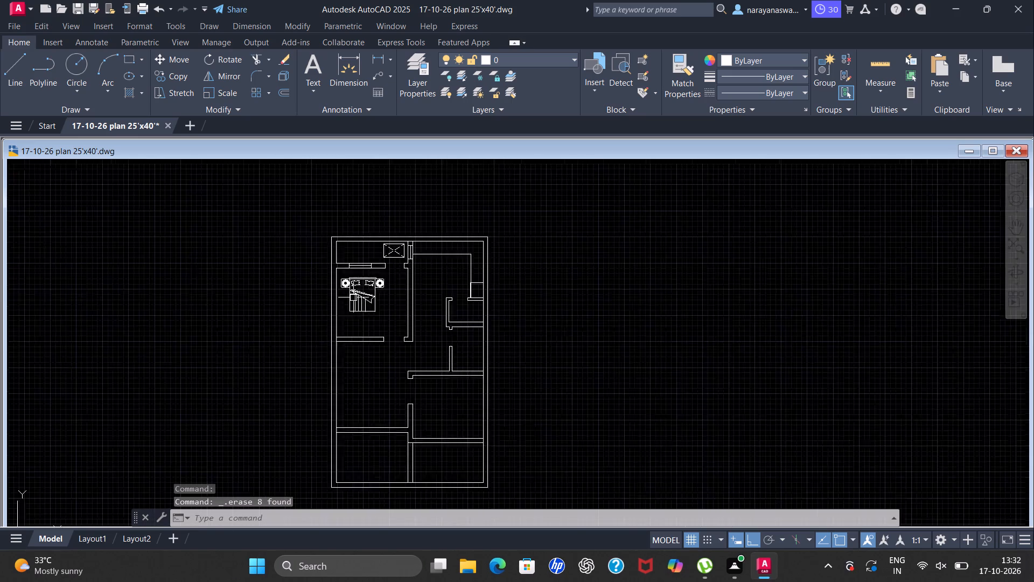
scroll(355, 297, "down", 2)
scroll(362, 283, "up", 10)
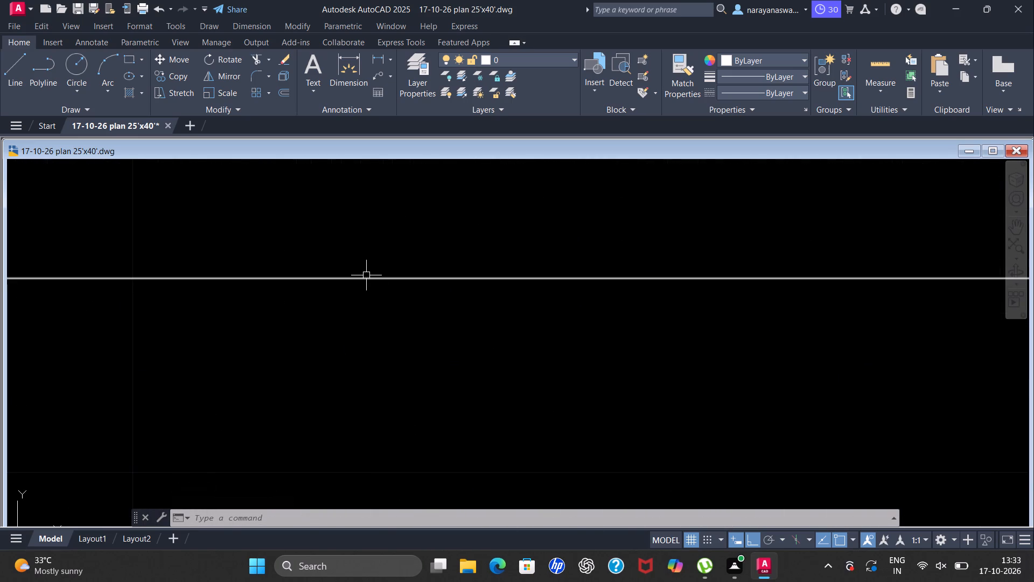
scroll(366, 275, "down", 12)
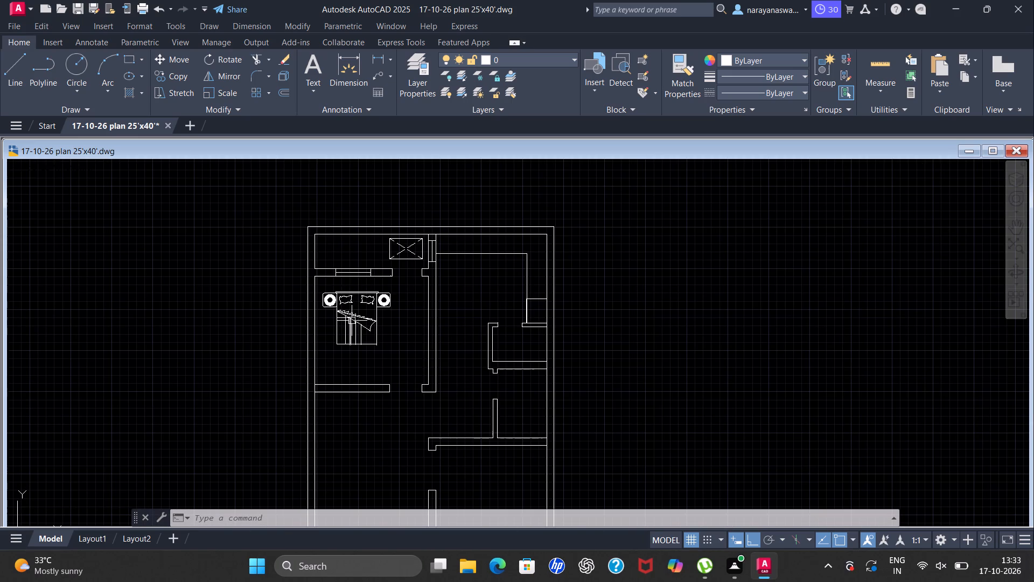
scroll(348, 342, "up", 2)
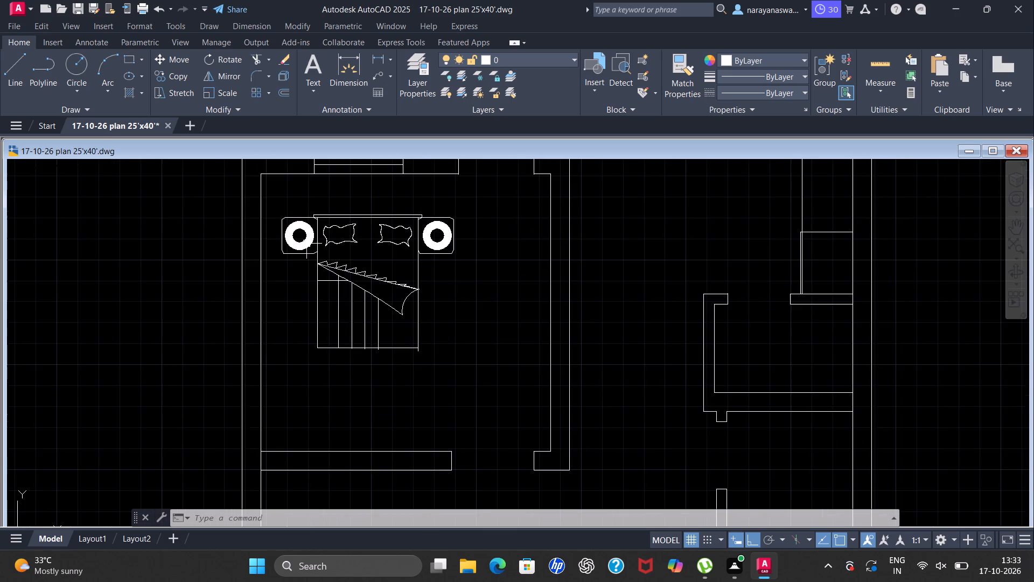
scroll(298, 268, "up", 2)
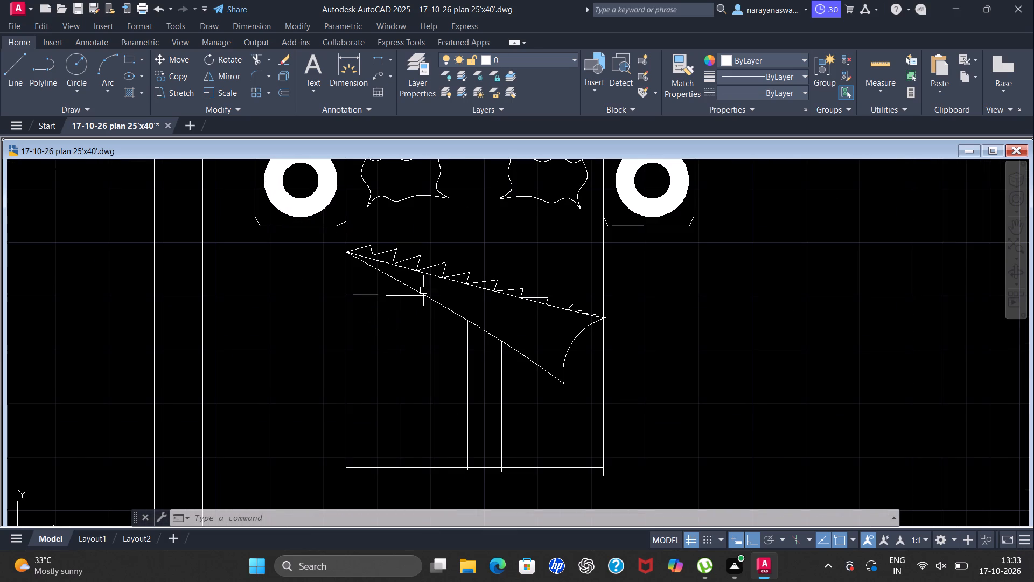
scroll(388, 295, "up", 3)
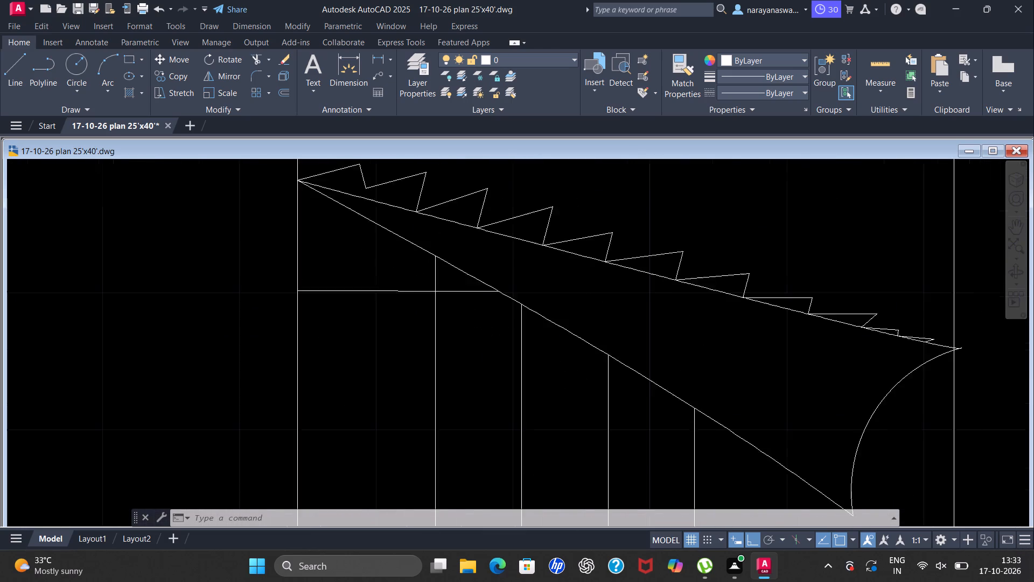
left_click(398, 285)
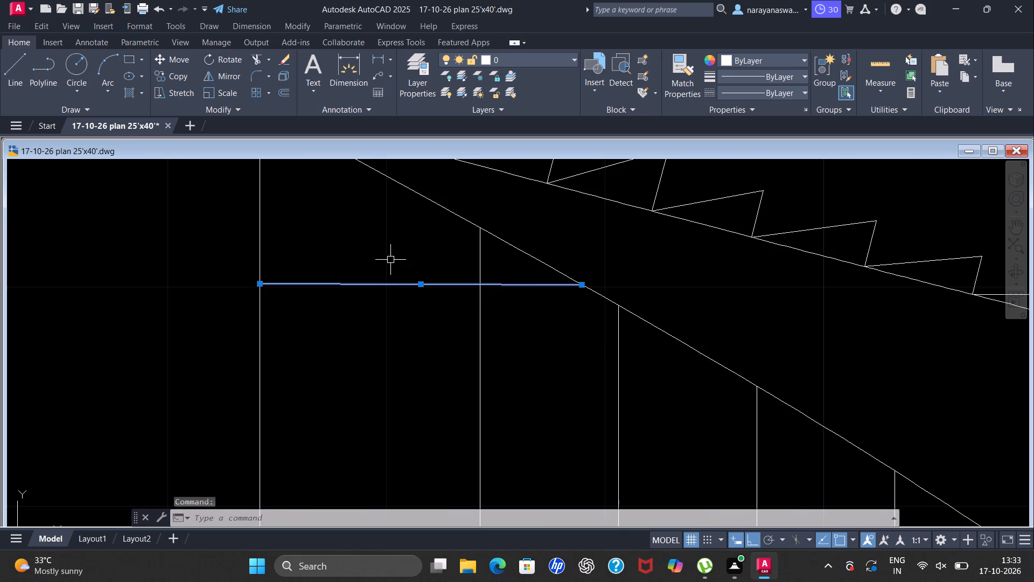
right_click(390, 260)
left_click(412, 334)
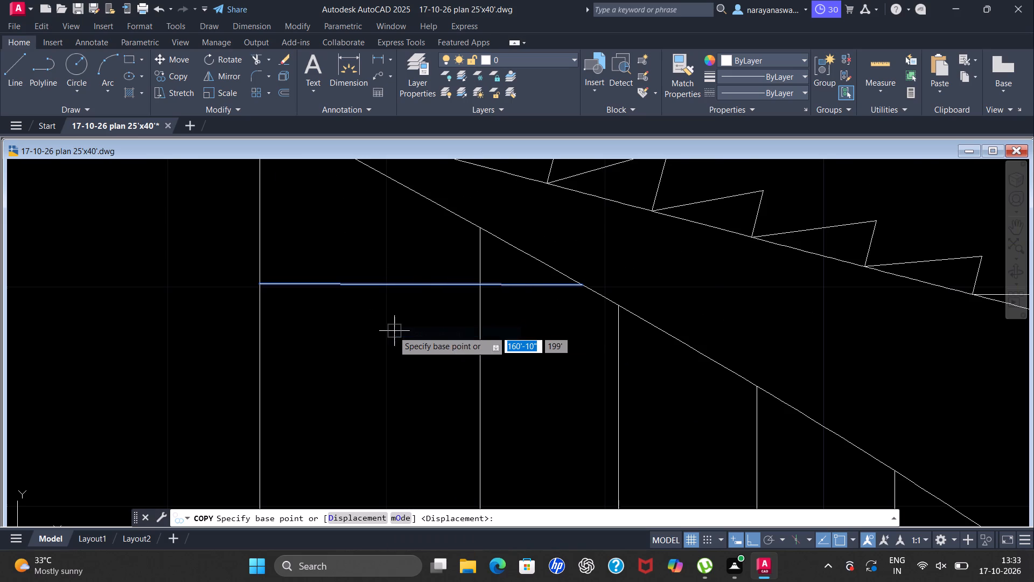
left_click(425, 282)
scroll(399, 296, "down", 2)
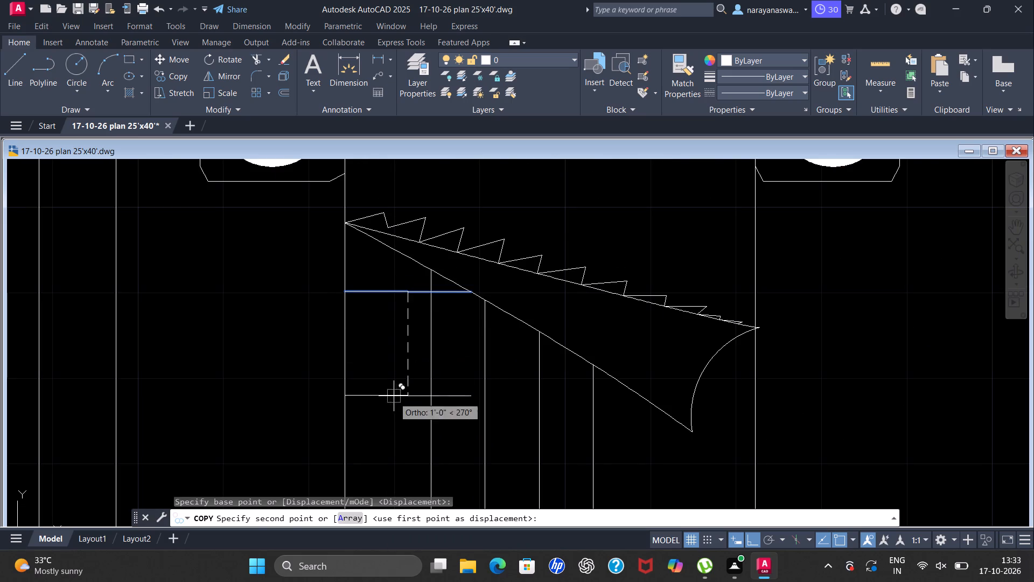
left_click(348, 514)
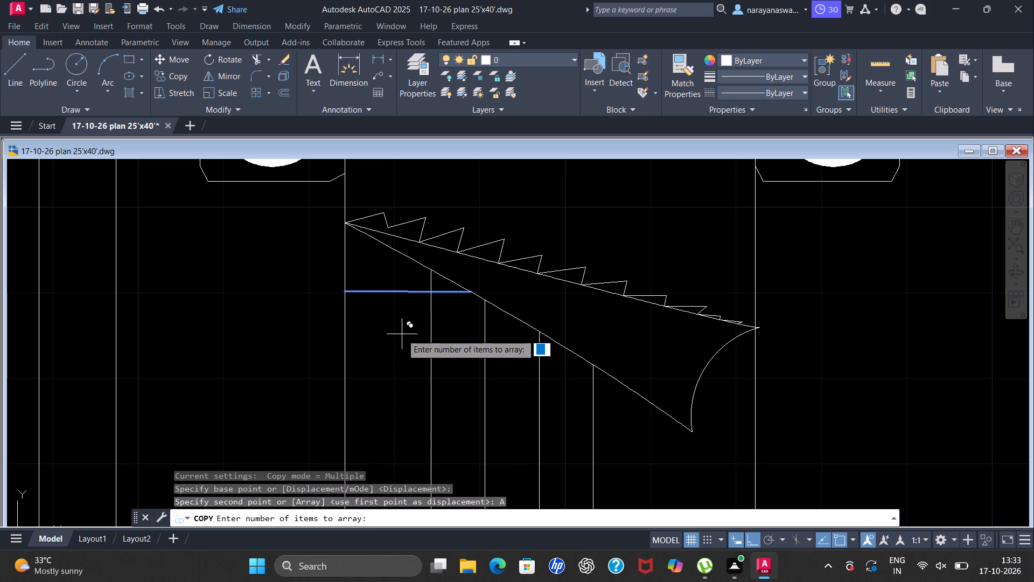
type("10")
key("Return")
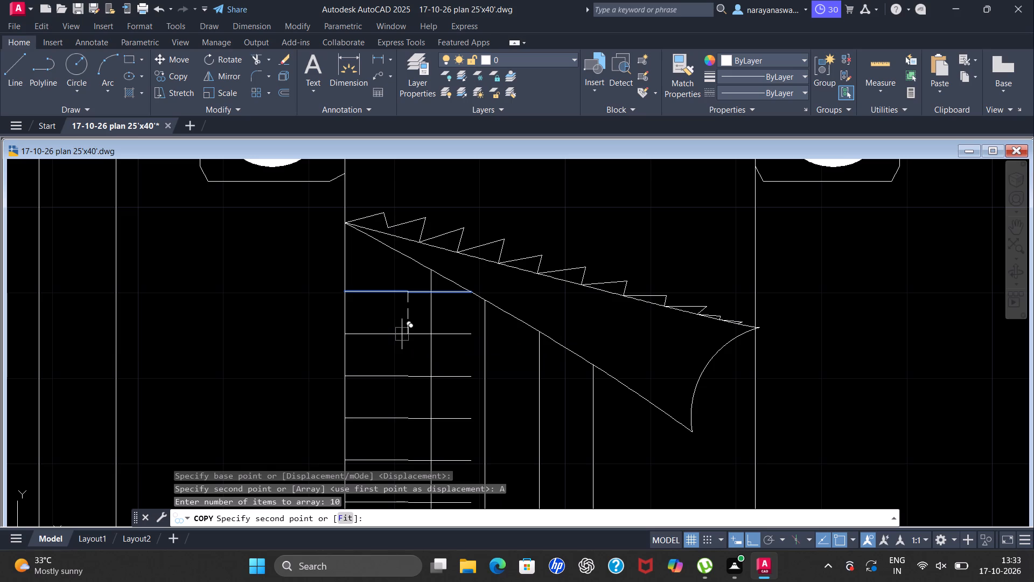
left_click(347, 517)
scroll(423, 345, "down", 3)
scroll(424, 372, "up", 3)
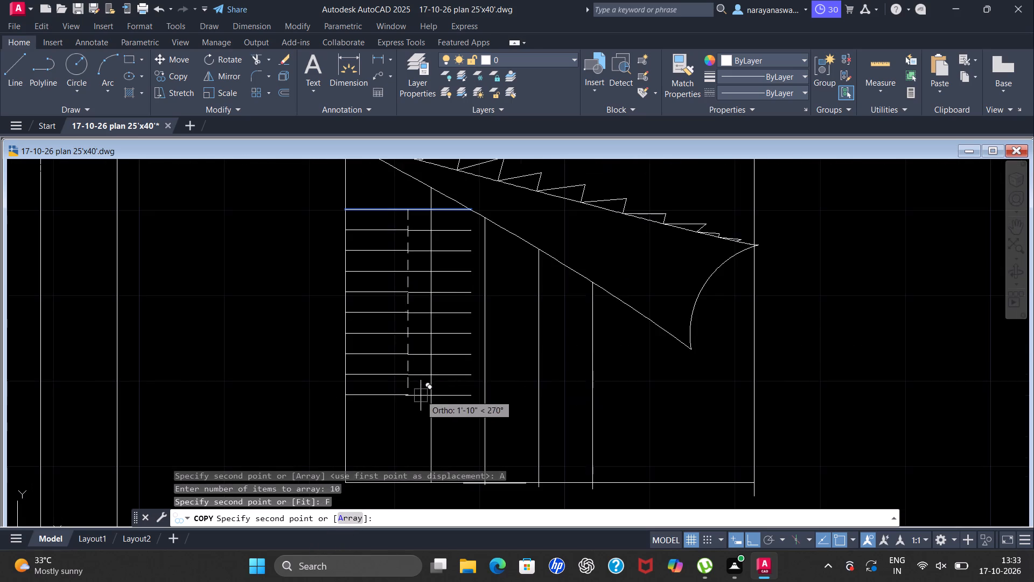
scroll(407, 316, "down", 3)
scroll(439, 370, "up", 2)
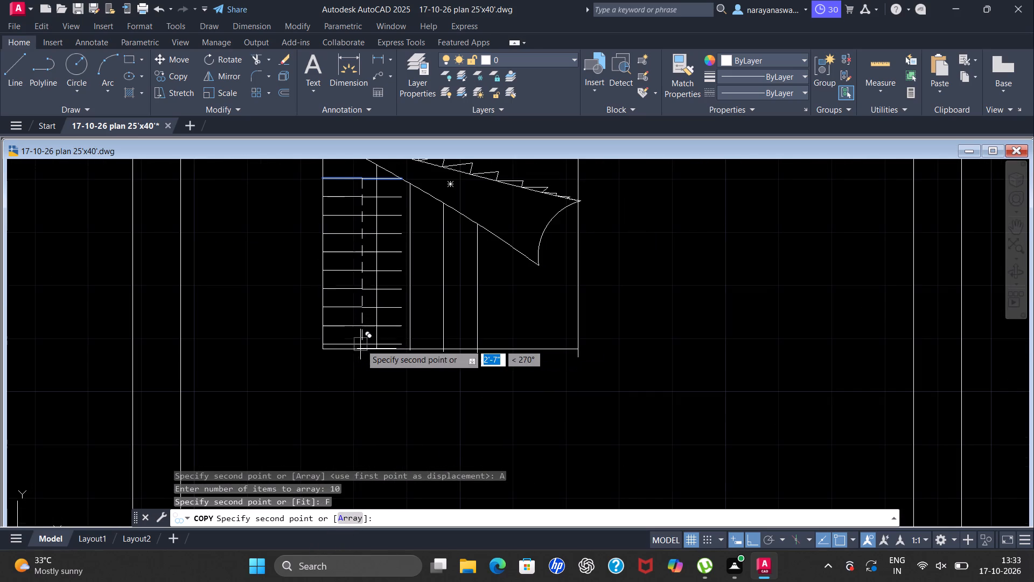
scroll(359, 353, "up", 4)
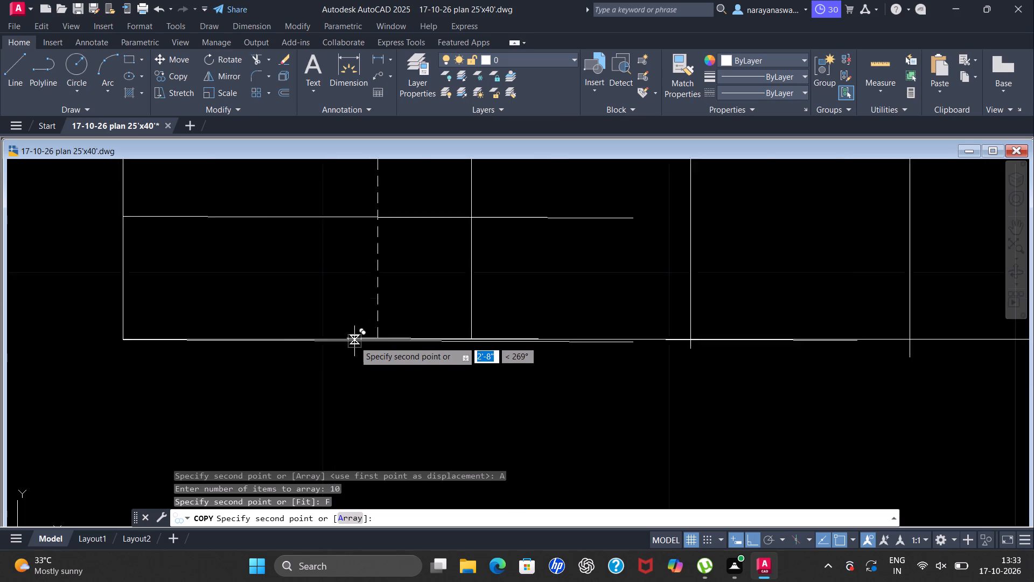
scroll(354, 341, "up", 3)
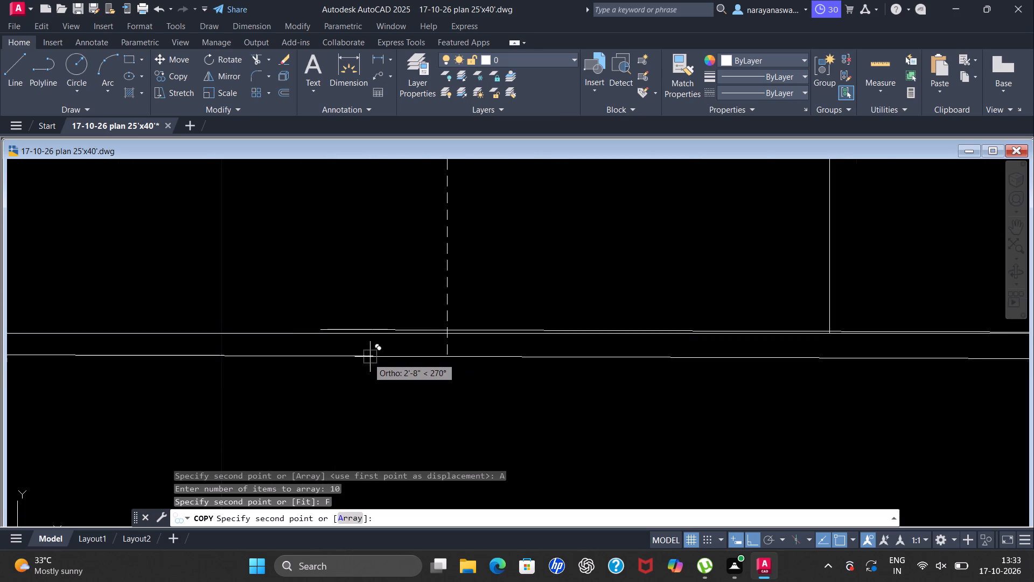
scroll(353, 366, "down", 3)
scroll(349, 357, "up", 2)
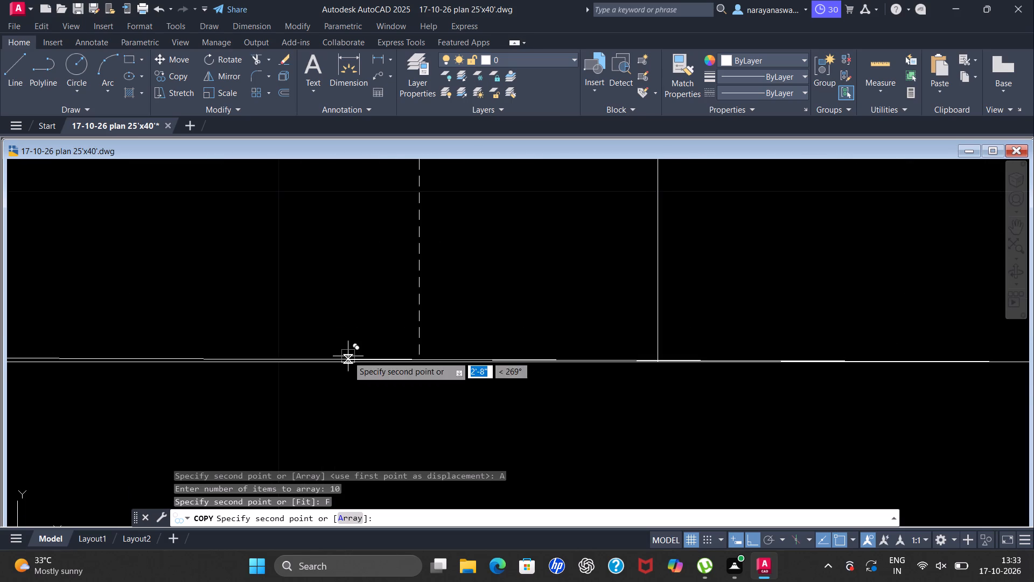
scroll(339, 357, "up", 2)
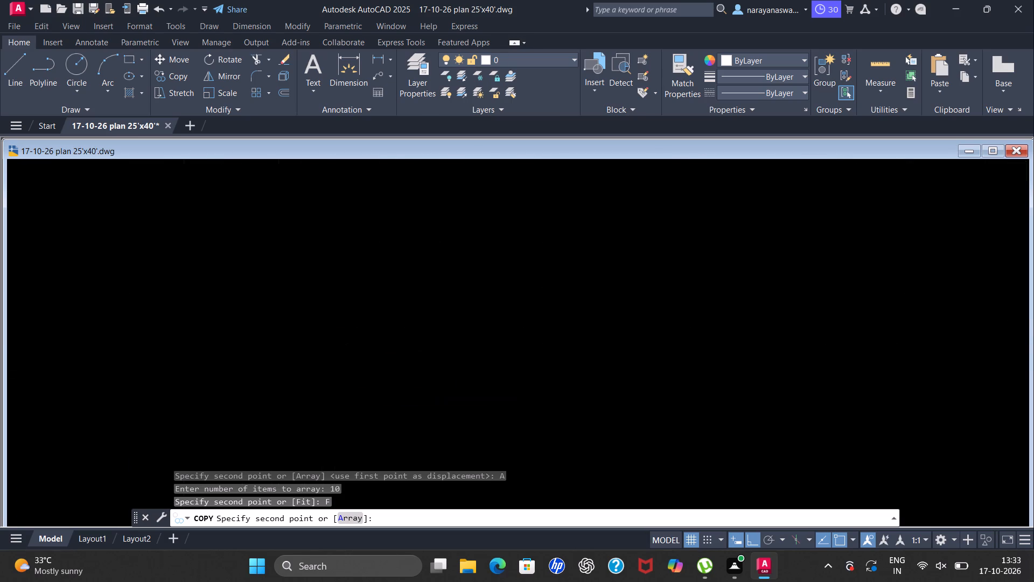
scroll(340, 383, "up", 2)
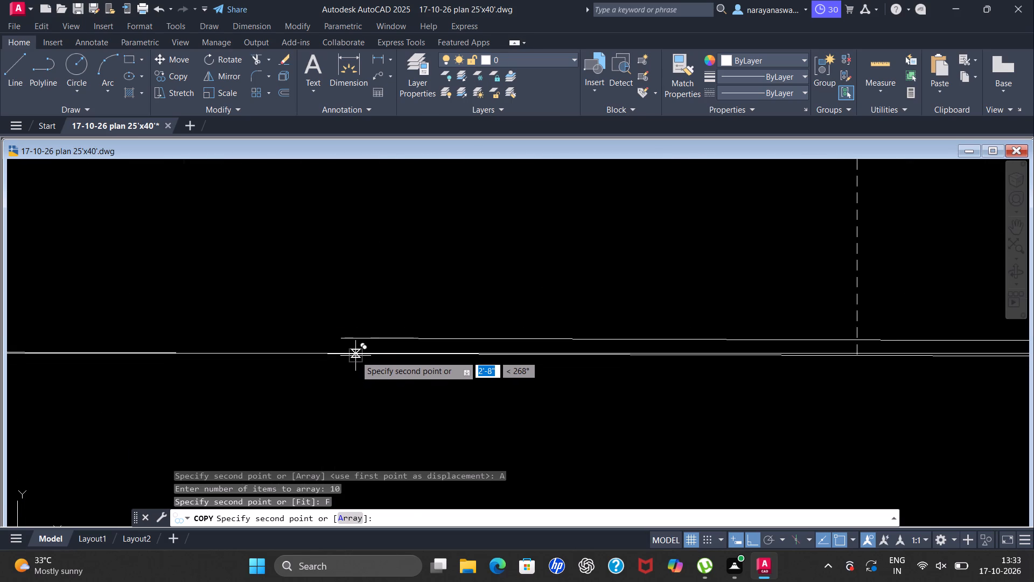
left_click(355, 356)
scroll(335, 481, "down", 4)
key("Escape")
scroll(353, 418, "down", 3)
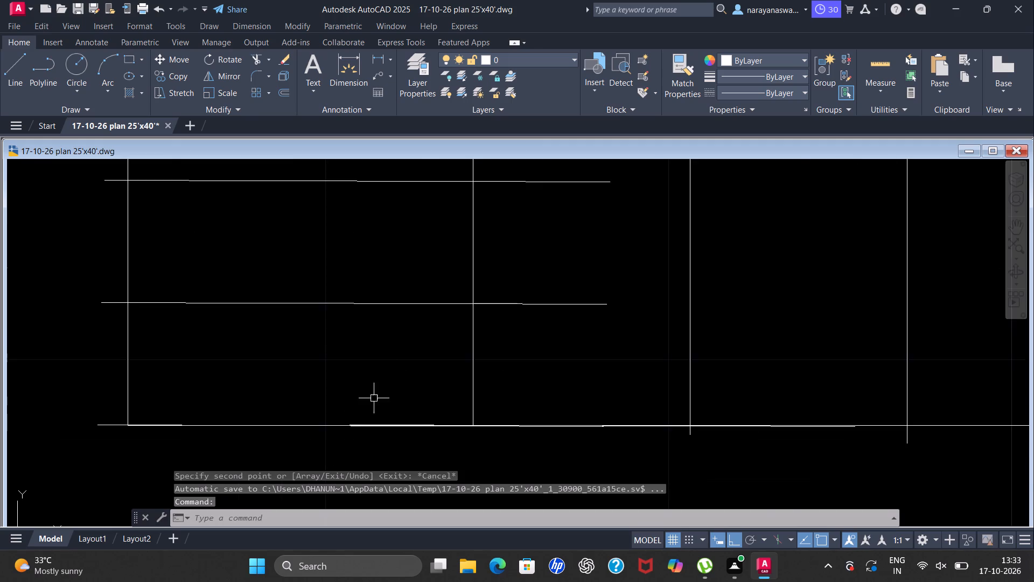
Extend the second and third horizontal lines from the top rightward across the stripes to the blanket's lower spline.
scroll(388, 371, "down", 3)
scroll(497, 167, "down", 3)
scroll(485, 237, "down", 3)
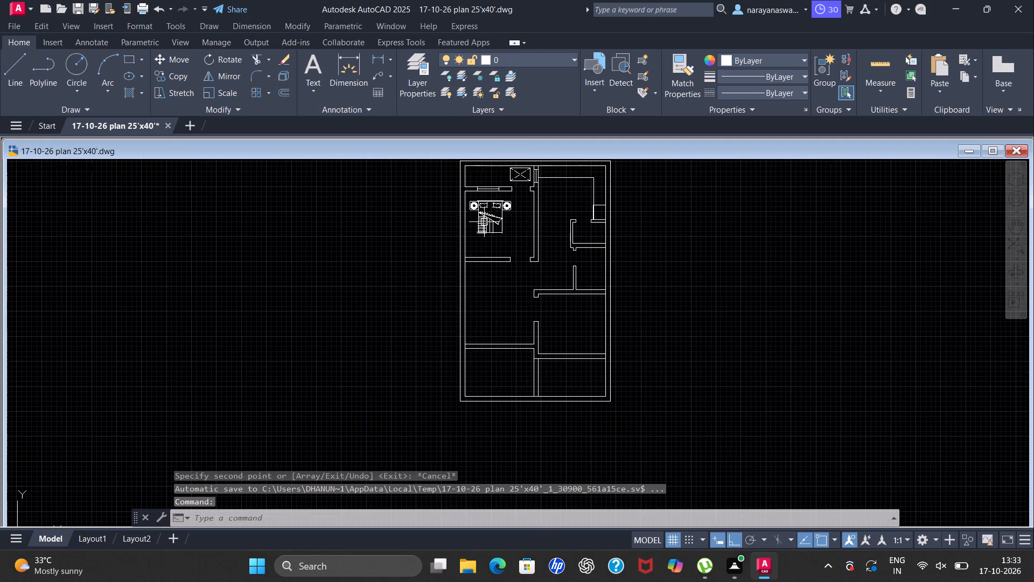
scroll(484, 207, "up", 6)
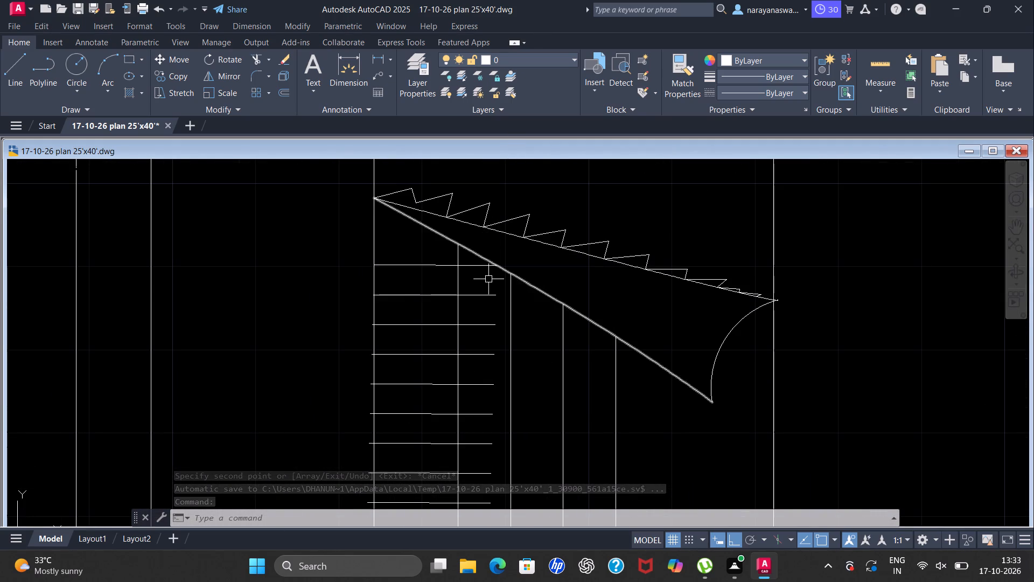
type("EX")
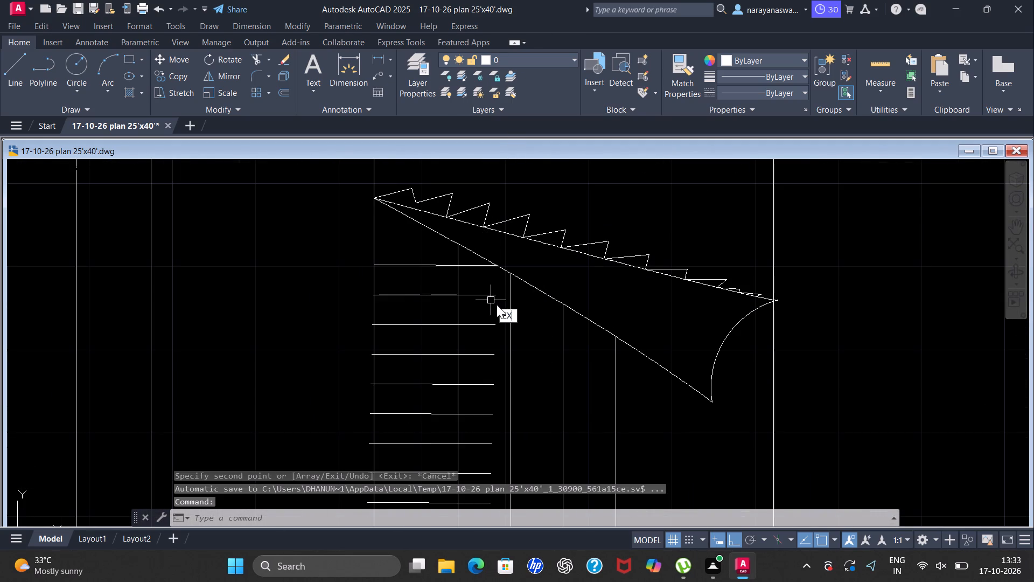
left_click(538, 328)
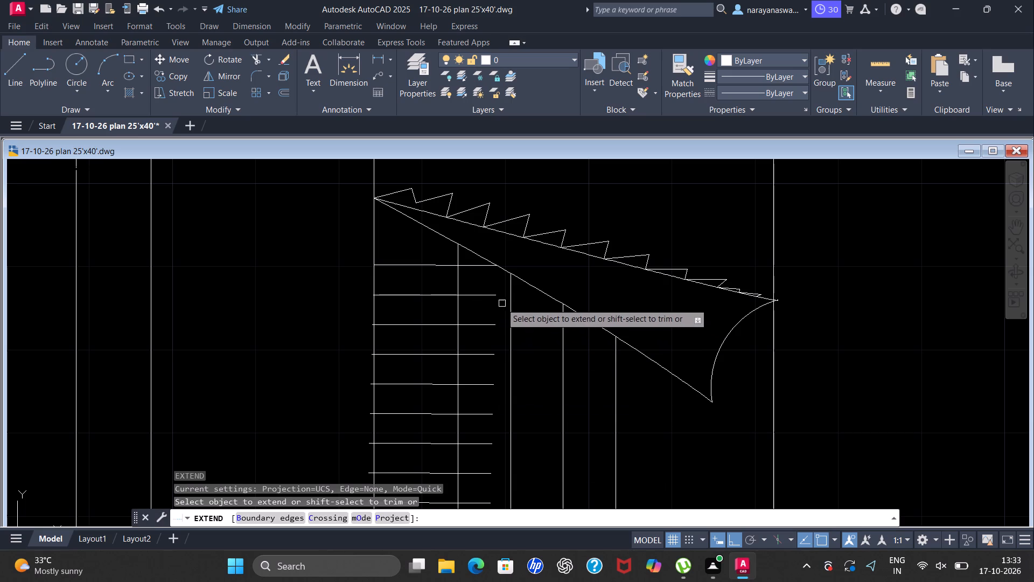
left_click(485, 296)
left_click(488, 296)
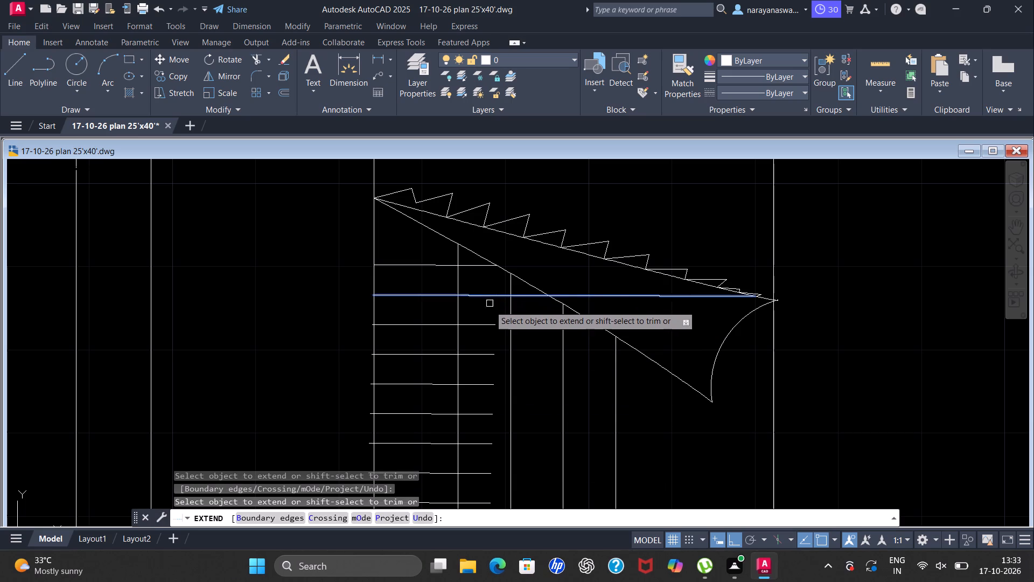
left_click(478, 325)
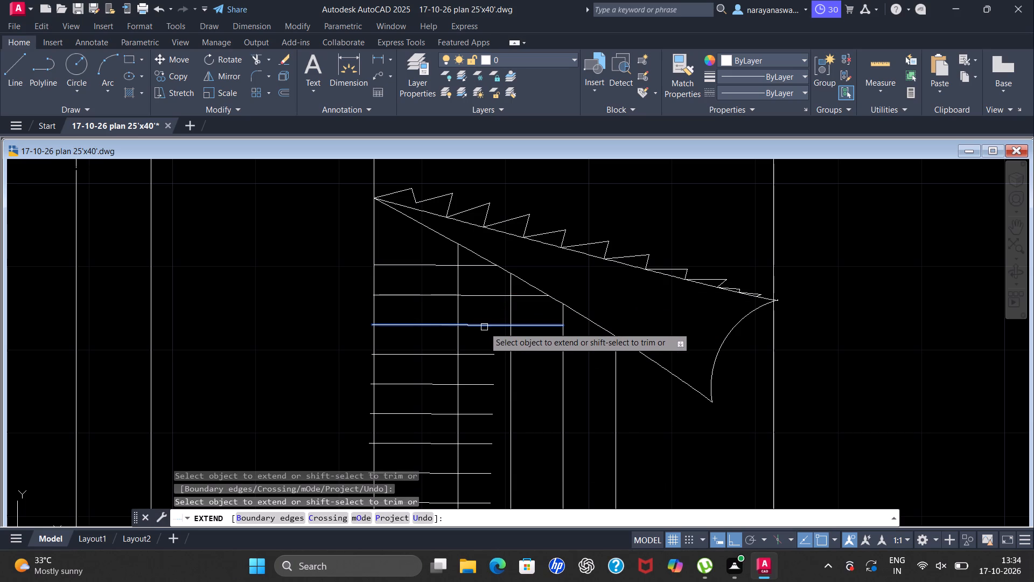
left_click(484, 327)
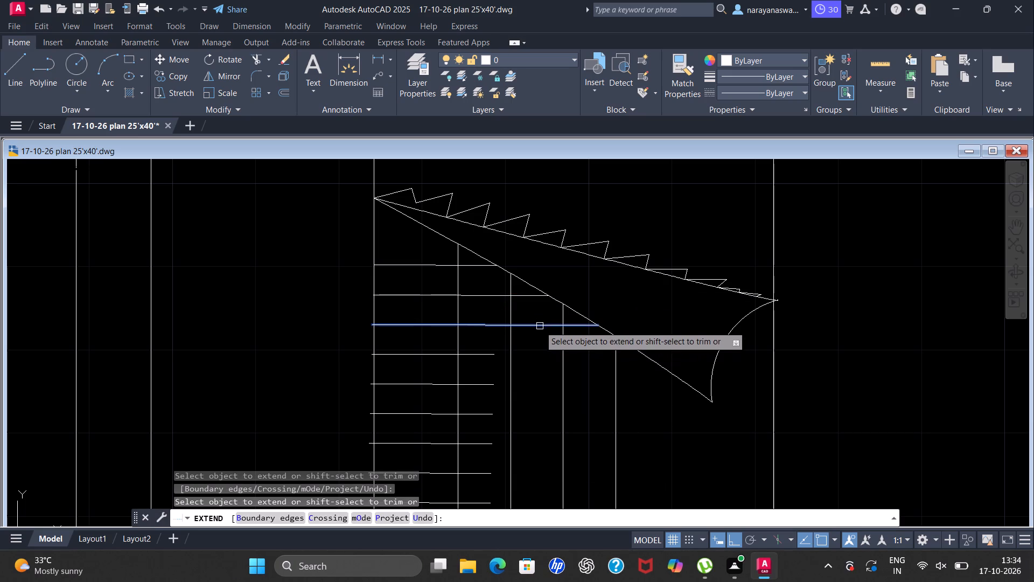
left_click(540, 326)
Extend the fourth and fifth horizontal lines rightward across the vertical stripes to the blanket's lower spline.
left_click(487, 357)
left_click(492, 355)
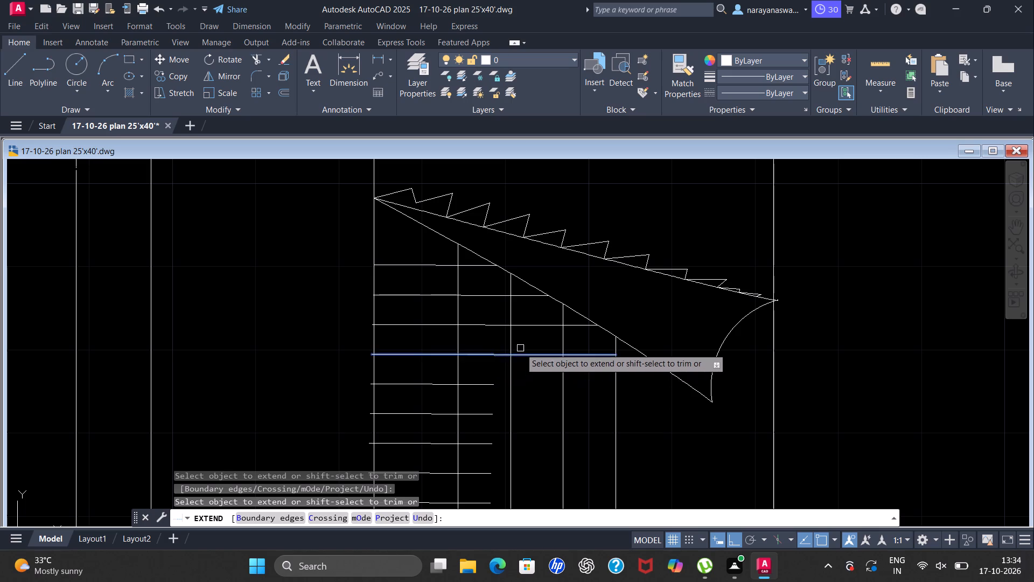
left_click(522, 354)
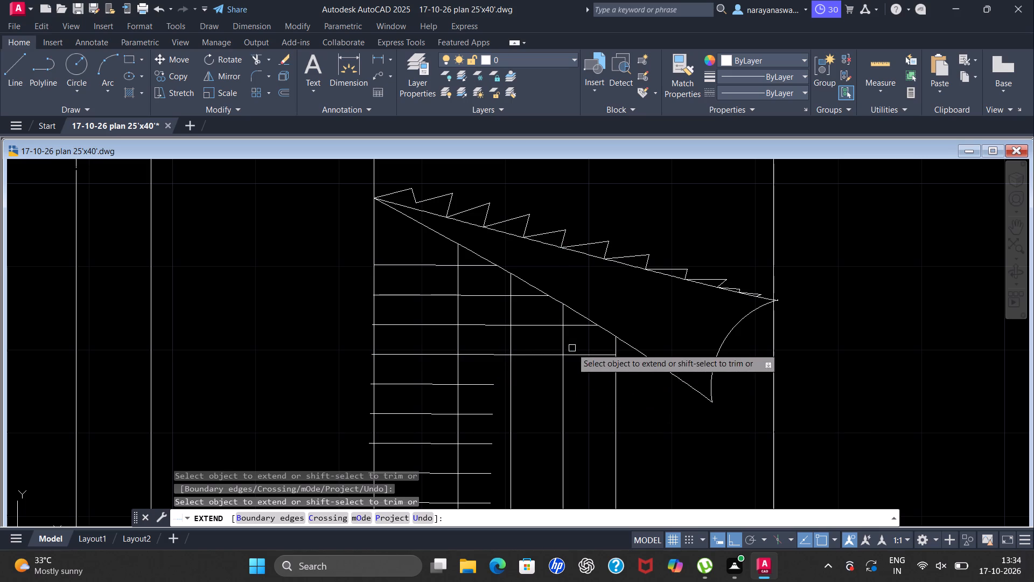
left_click(592, 356)
scroll(495, 385, "down", 2)
scroll(489, 390, "up", 2)
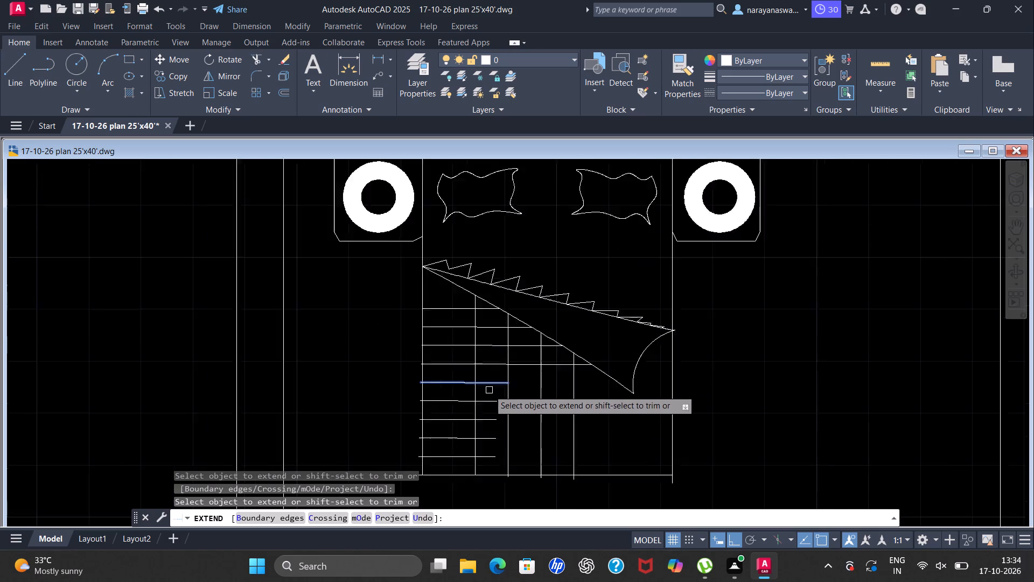
left_click(489, 378)
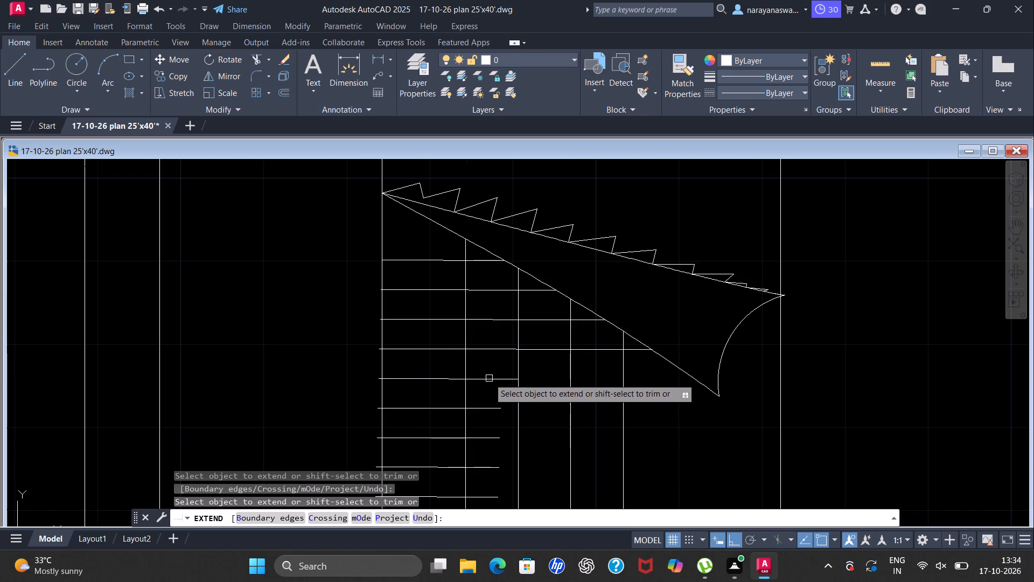
left_click(502, 380)
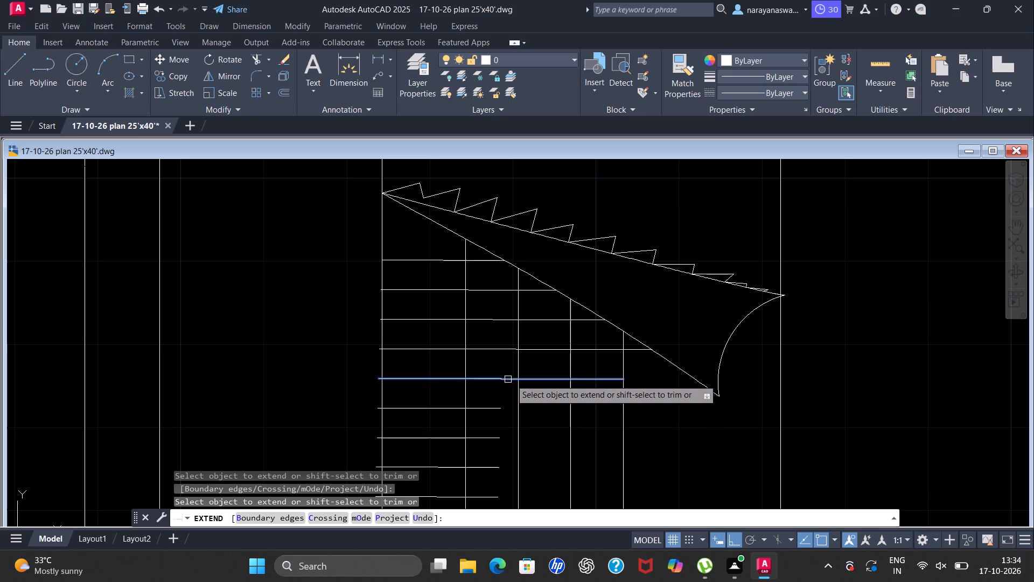
left_click(537, 379)
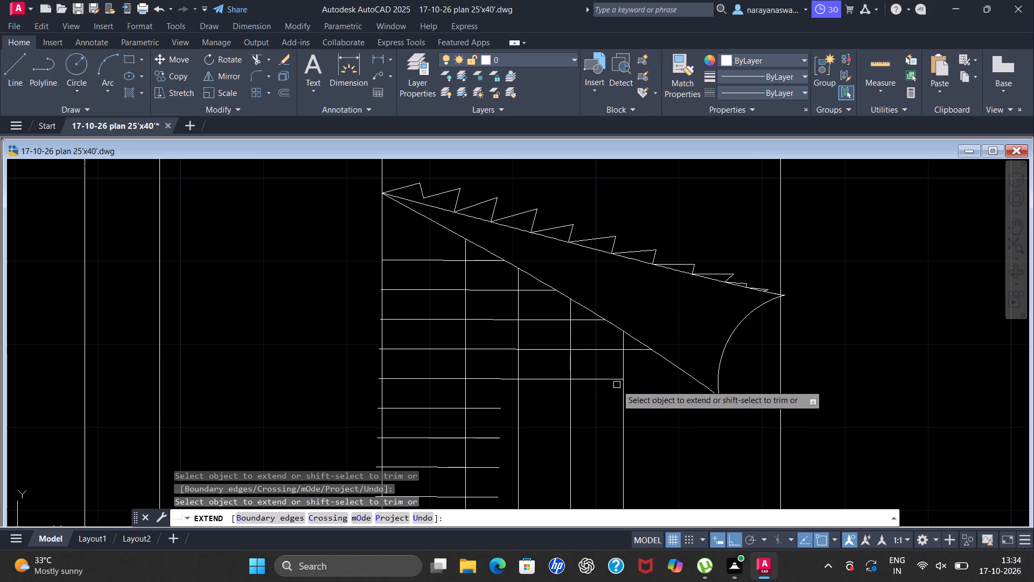
left_click(616, 377)
Extend the sixth and seventh horizontal lines from the top rightward across the stripes to the bed's right edge.
scroll(600, 317, "down", 3)
scroll(591, 329, "up", 2)
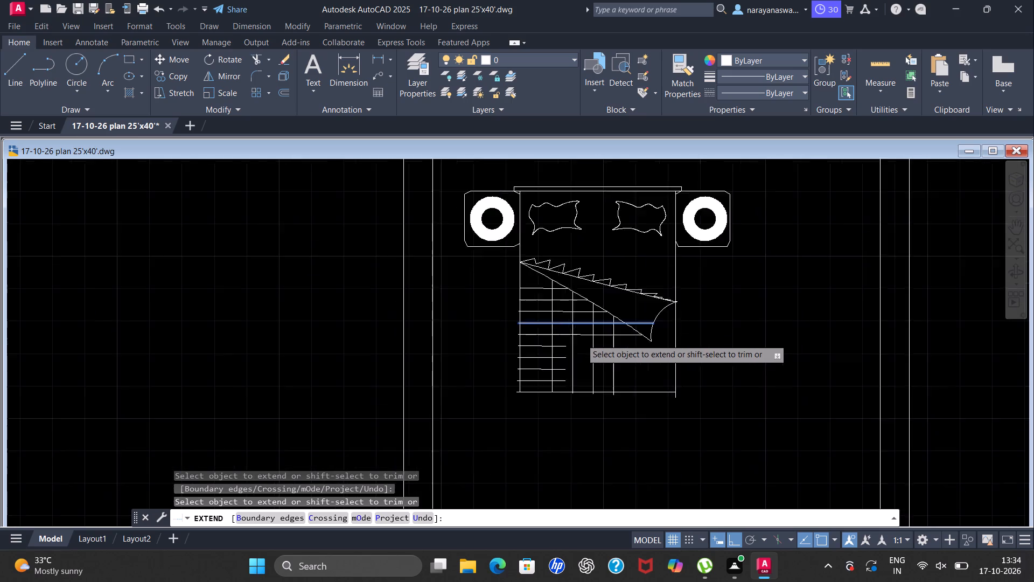
left_click(549, 354)
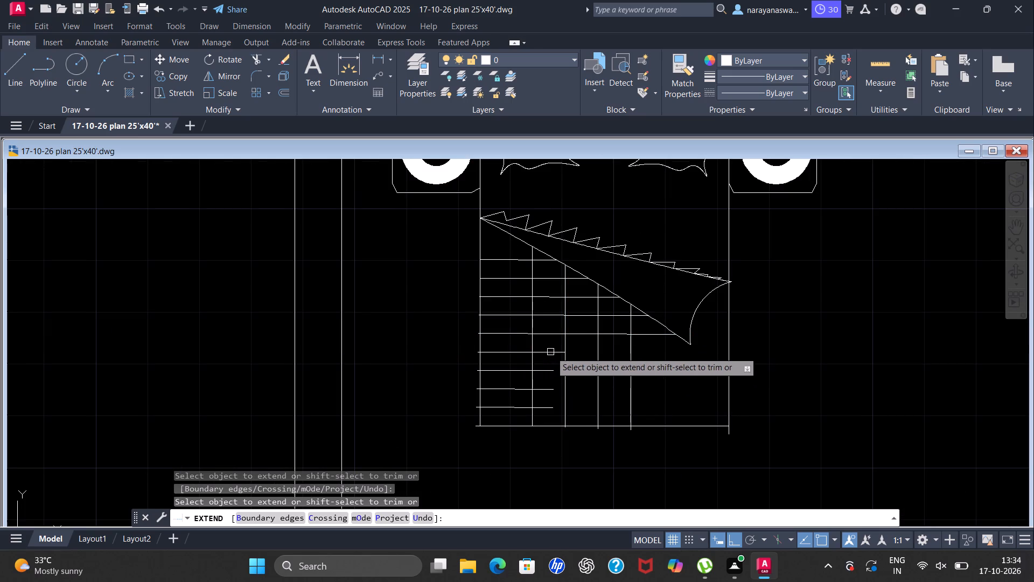
left_click(555, 352)
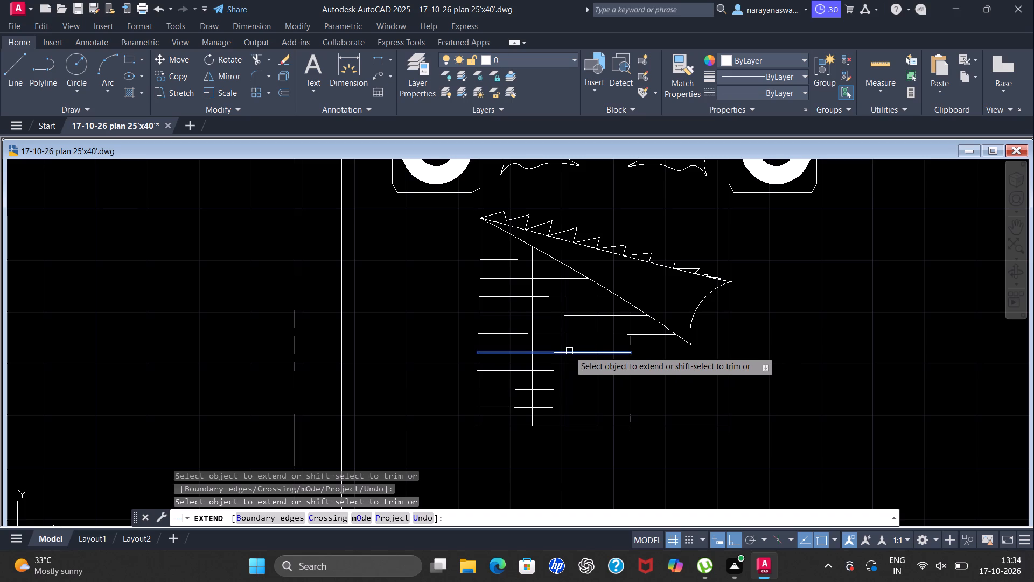
left_click(583, 354)
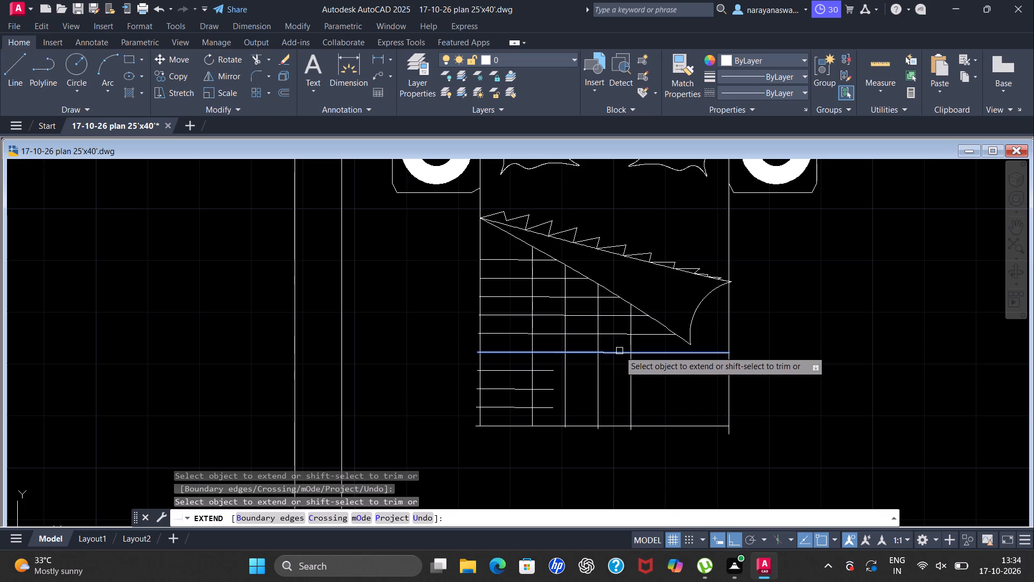
left_click(619, 350)
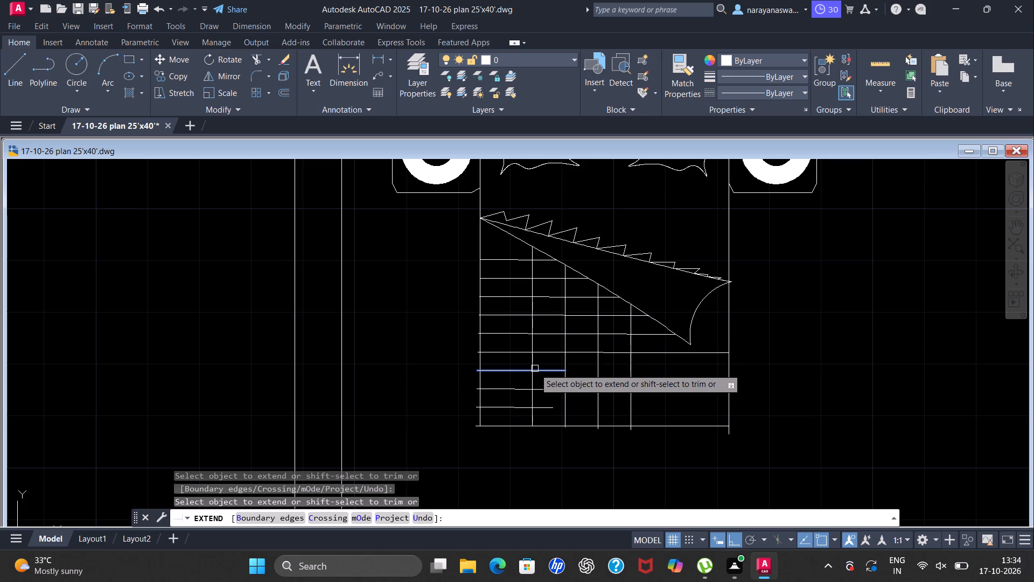
left_click(535, 370)
left_click(550, 371)
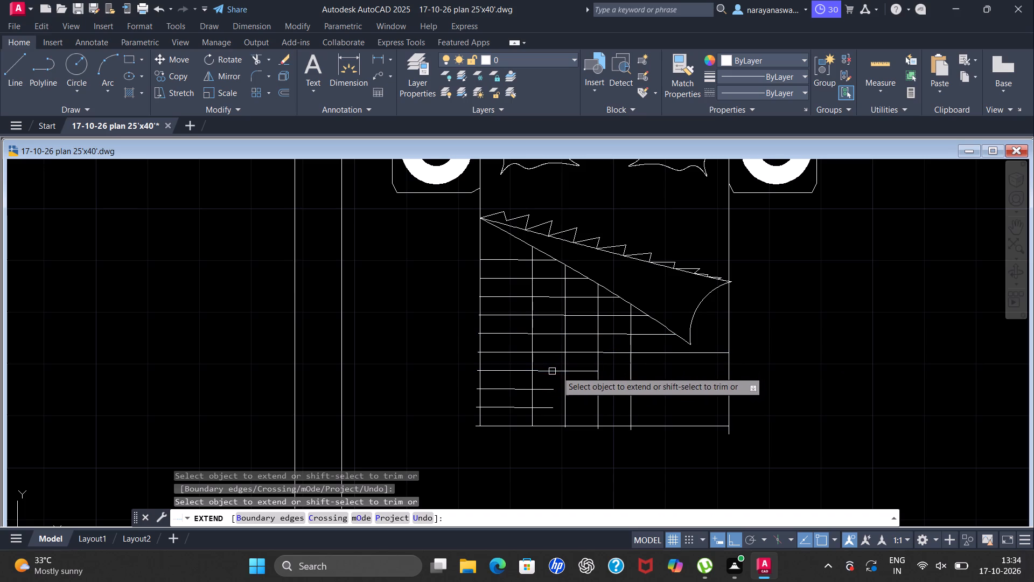
left_click(585, 370)
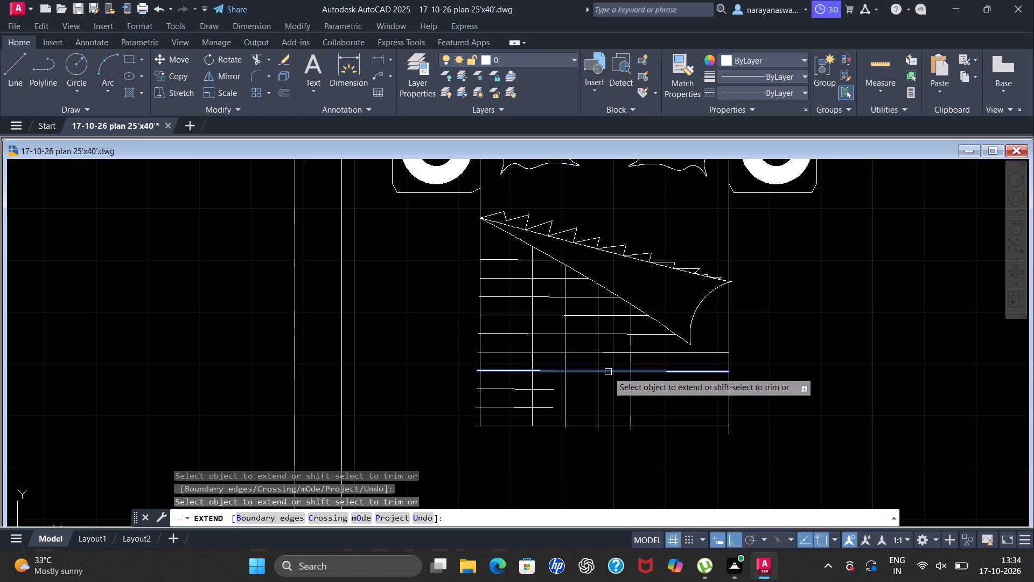
left_click(608, 372)
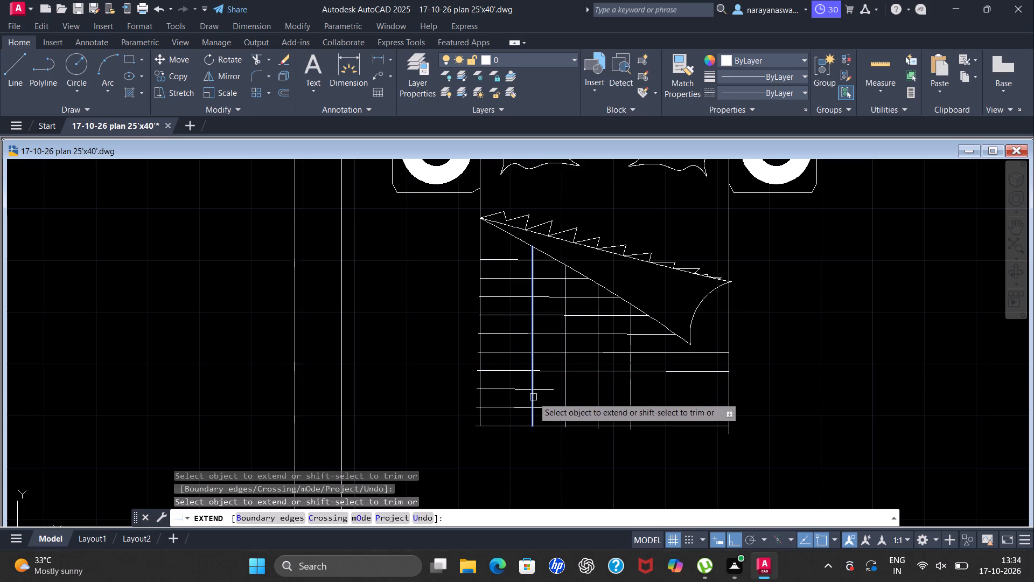
Extend the eighth and ninth horizontal lines from the top rightward across the stripes to the bed's right edge.
left_click(549, 391)
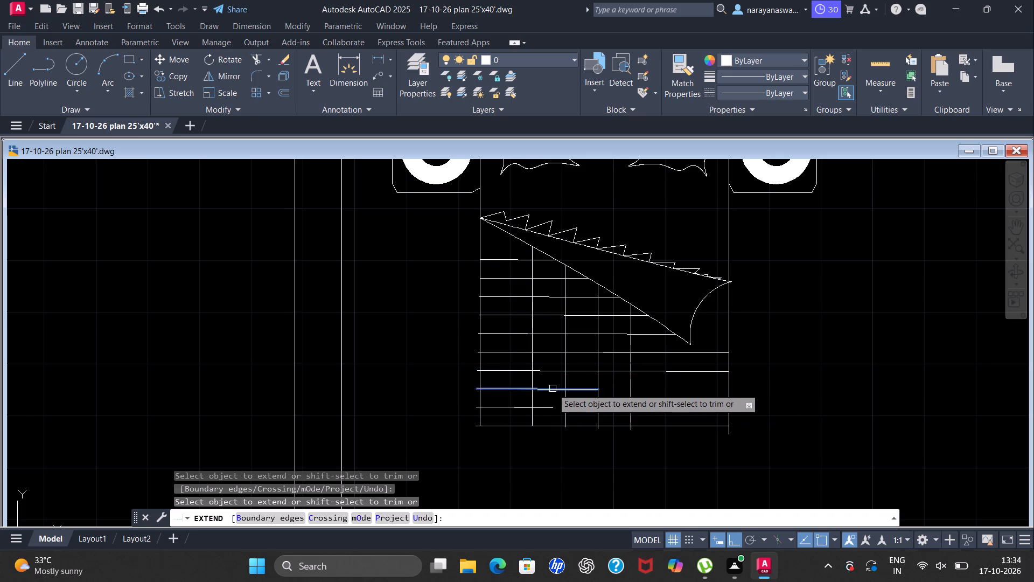
left_click(553, 389)
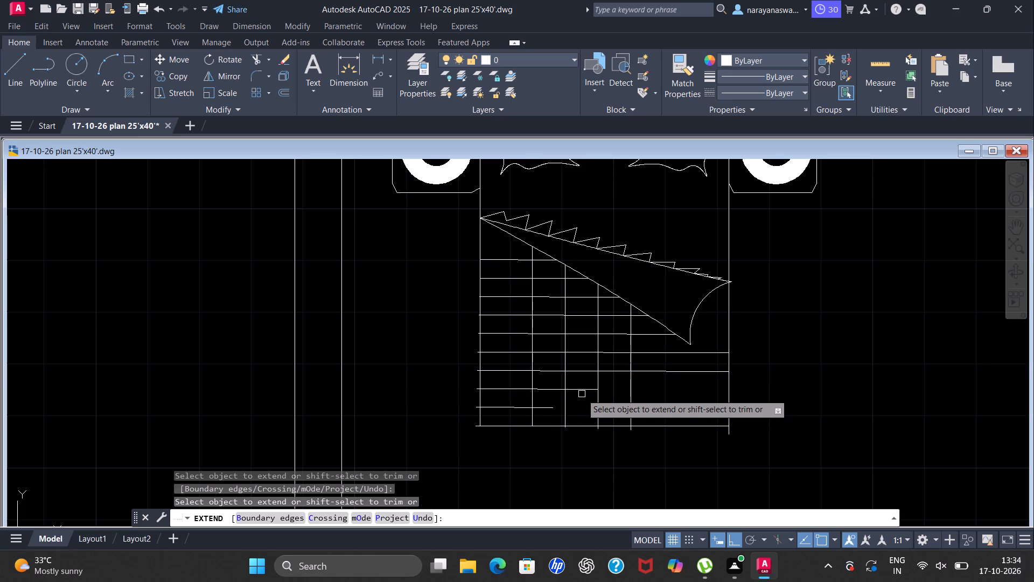
left_click(582, 389)
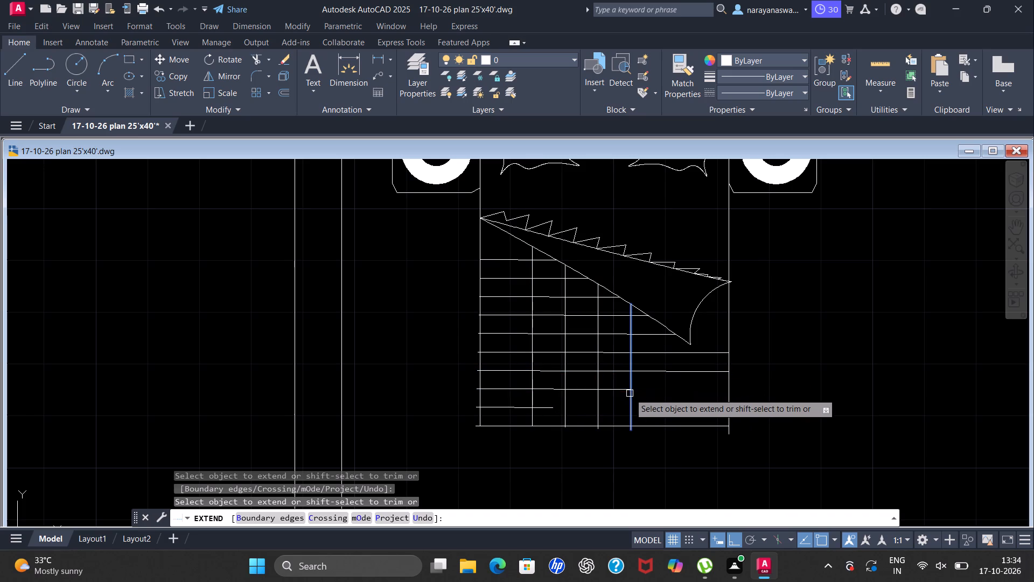
left_click(625, 392)
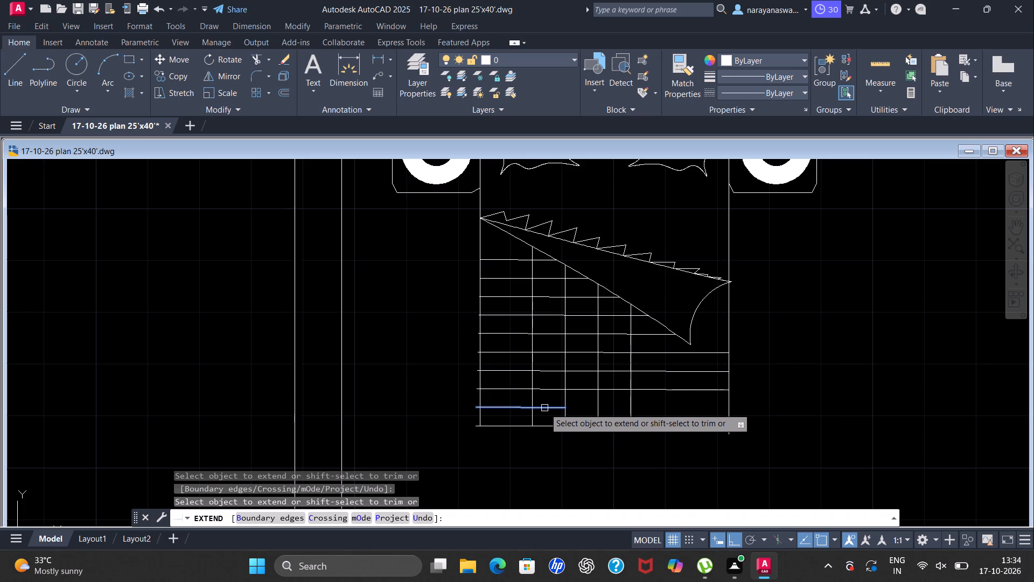
left_click(544, 408)
left_click(548, 407)
left_click(590, 406)
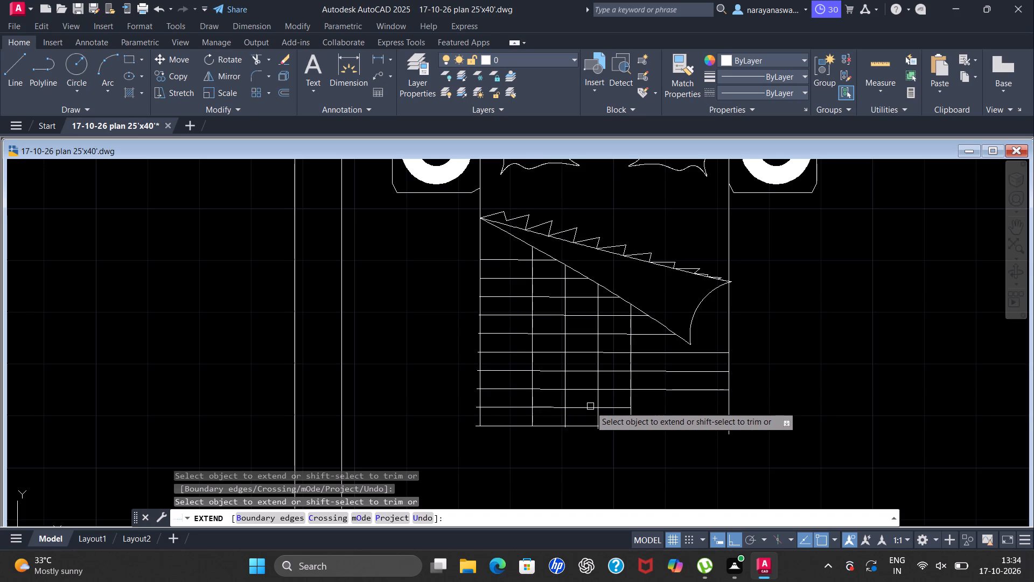
left_click(621, 406)
key("Escape")
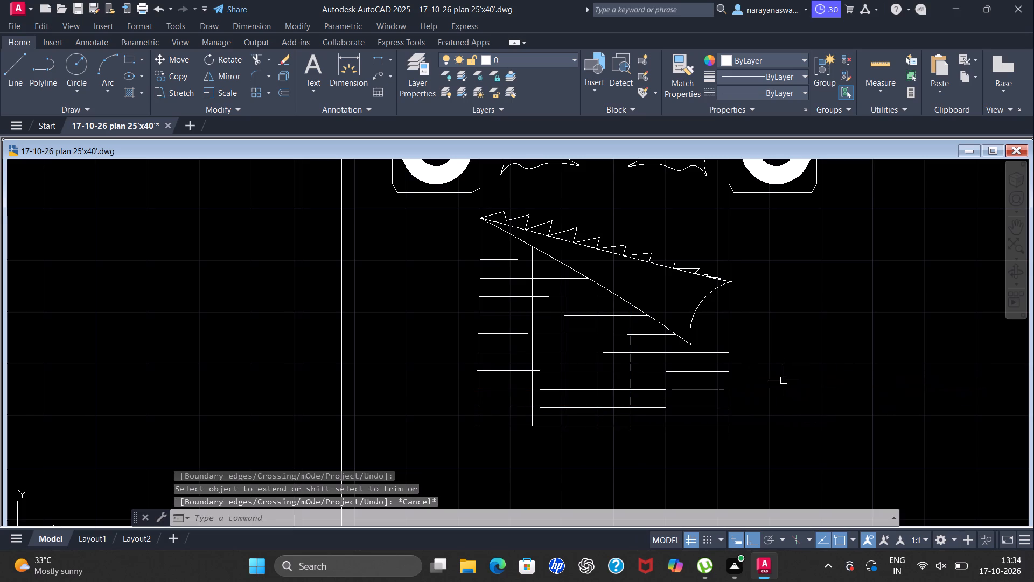
Trim the overhanging left ends of two adjacent horizontal blanket lines, midway down the grid, at the bed's left edge.
key("t")
key("r")
key("Return")
scroll(464, 345, "up", 2)
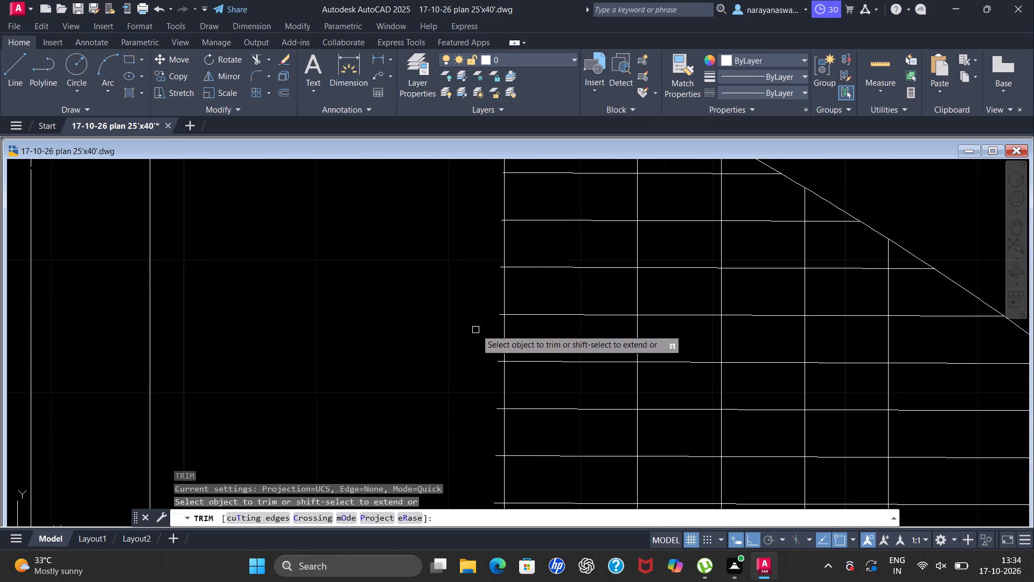
scroll(493, 294, "up", 3)
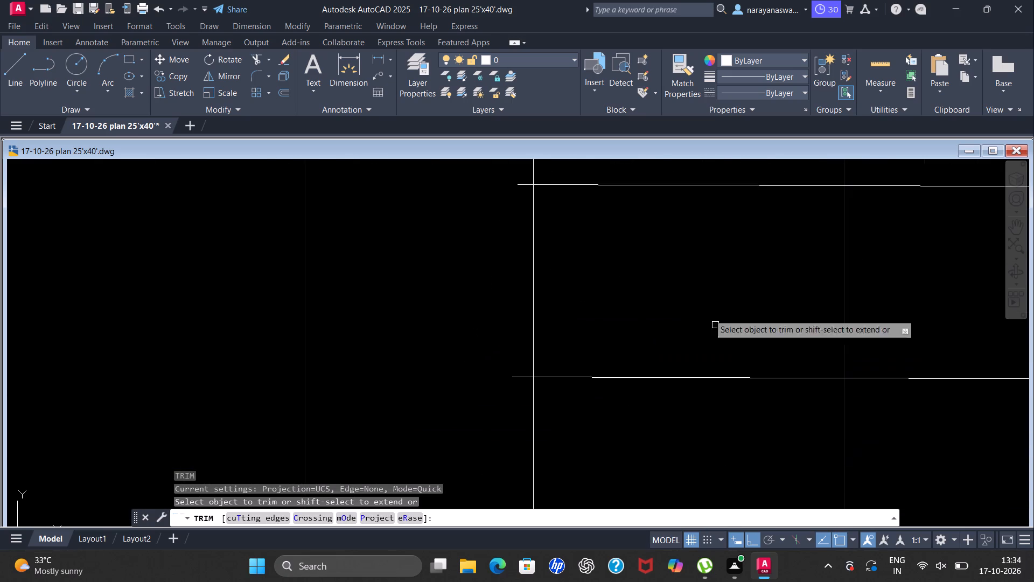
scroll(530, 244, "up", 1)
scroll(509, 264, "down", 3)
scroll(509, 234, "up", 3)
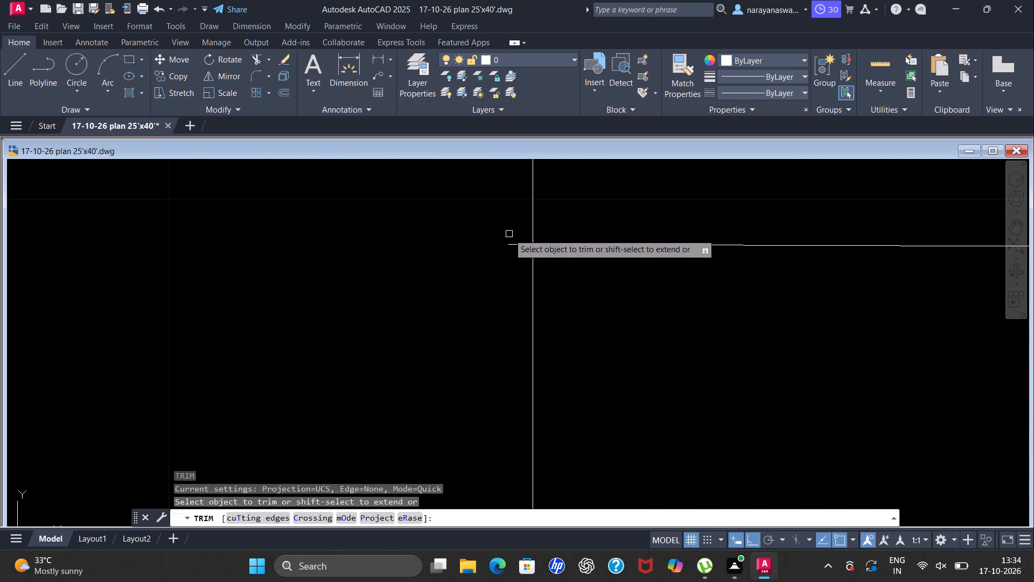
left_click_drag(514, 228, 515, 259)
scroll(523, 240, "down", 4)
scroll(529, 270, "up", 2)
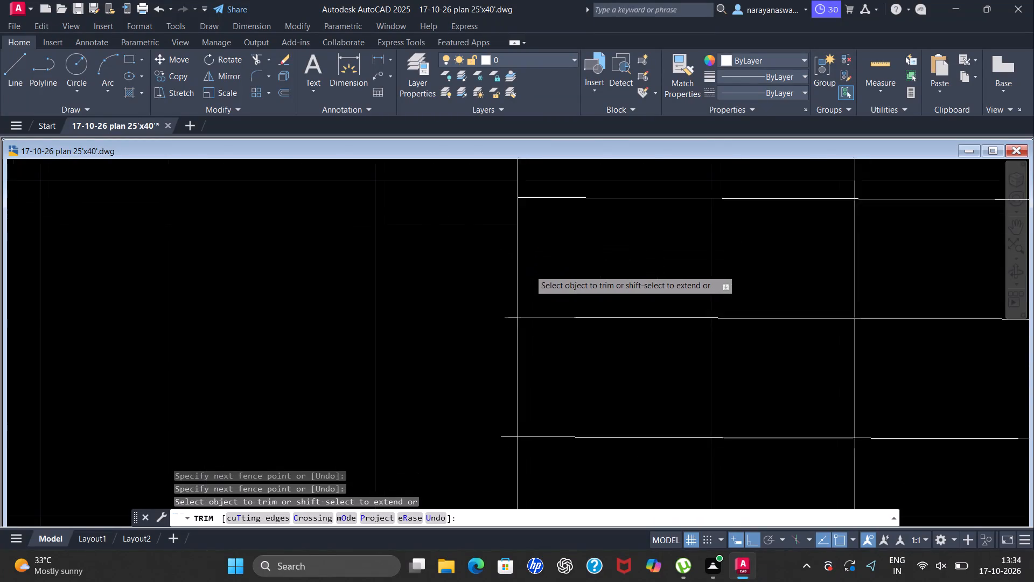
scroll(529, 270, "up", 1)
scroll(510, 321, "up", 1)
left_click_drag(496, 340, 488, 371)
scroll(488, 371, "down", 2)
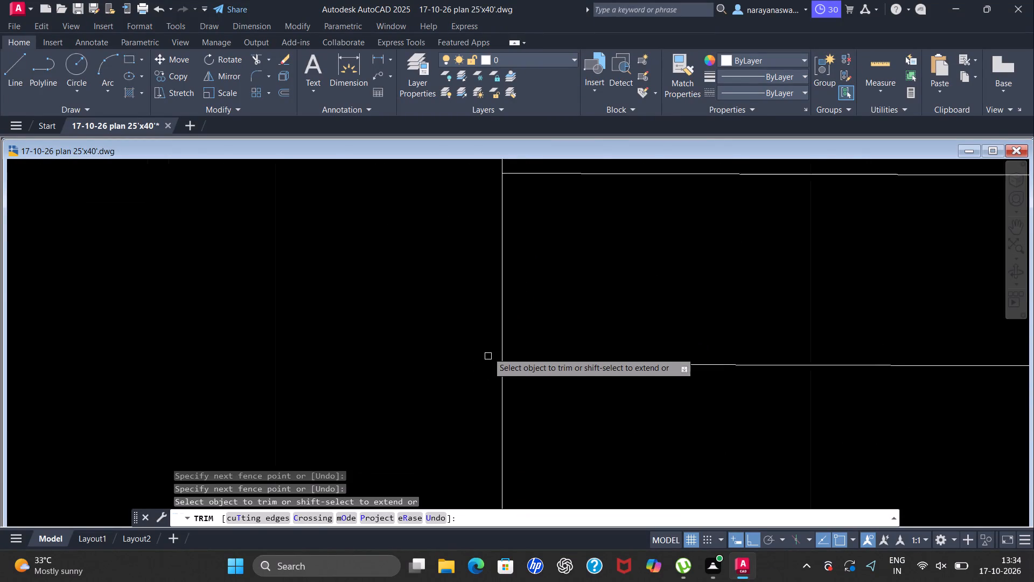
scroll(488, 347, "down", 5)
scroll(476, 321, "up", 3)
scroll(492, 354, "down", 3)
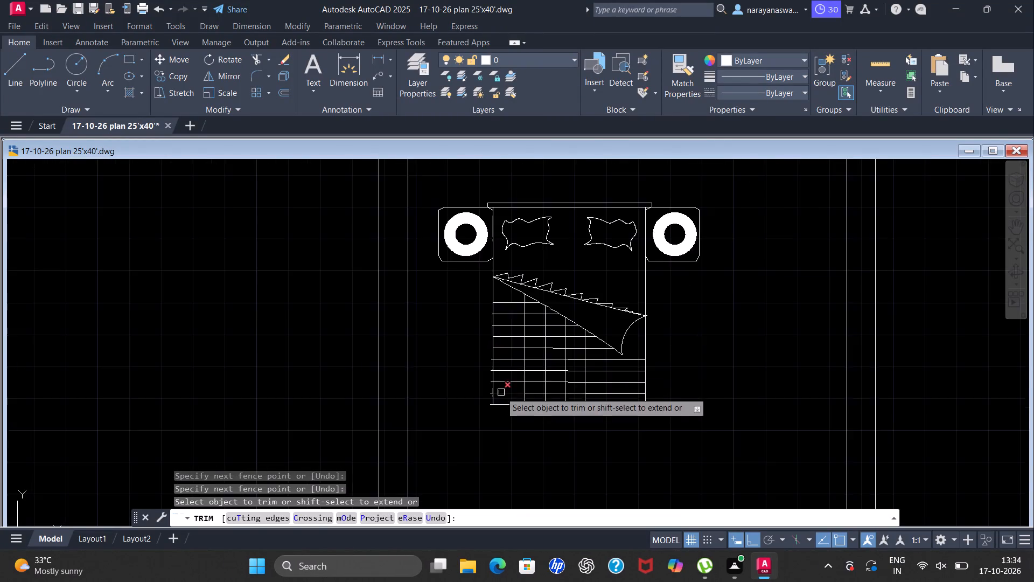
Trim the left ends of the lower horizontal lines, including the bottom one, that overhang the bed's left edge.
scroll(500, 396, "up", 3)
scroll(448, 250, "up", 3)
left_click_drag(491, 214, 494, 228)
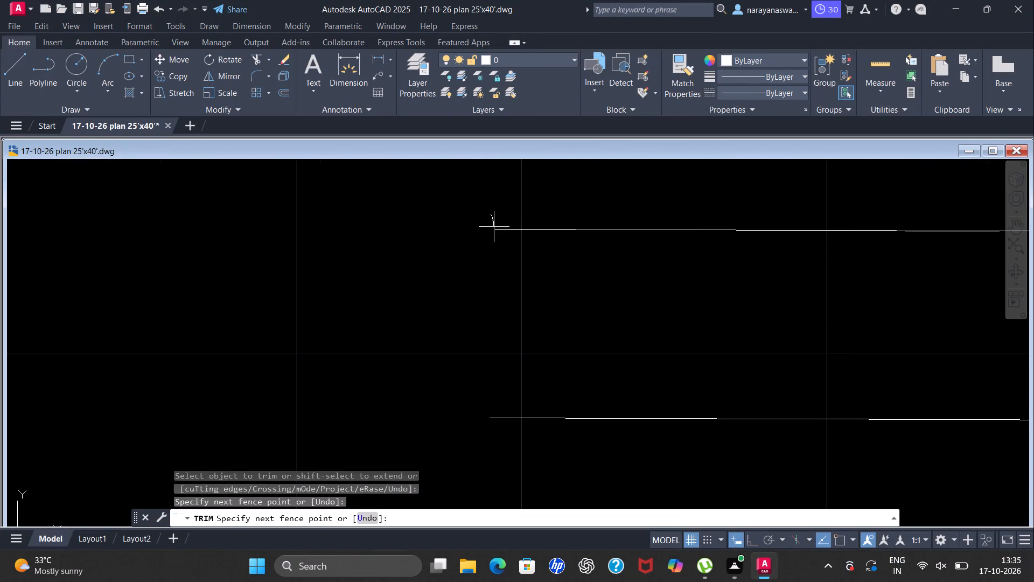
left_click_drag(494, 228, 496, 256)
left_click_drag(498, 229, 498, 260)
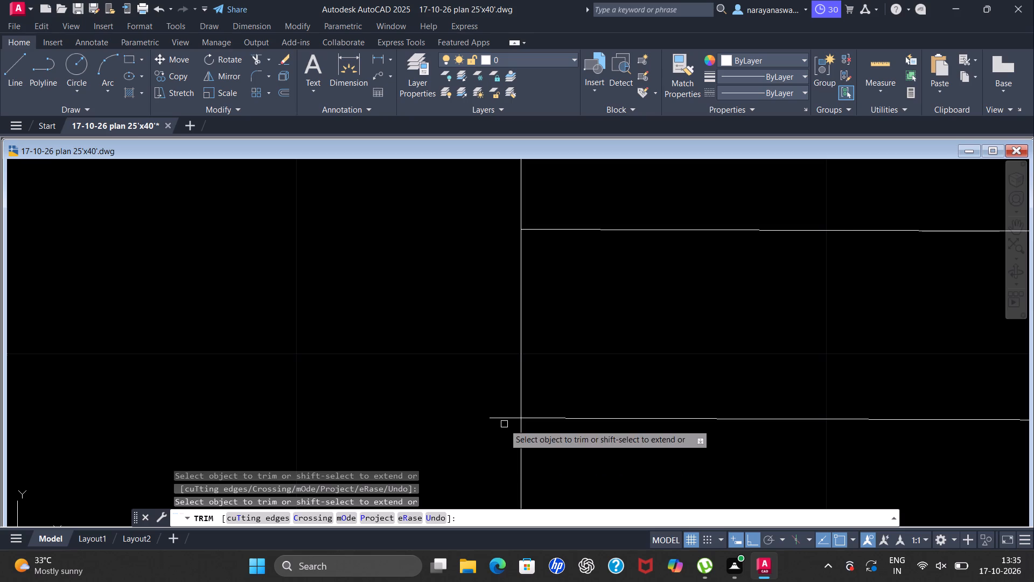
left_click_drag(503, 422, 493, 406)
scroll(478, 333, "down", 4)
scroll(486, 396, "up", 3)
scroll(466, 328, "up", 3)
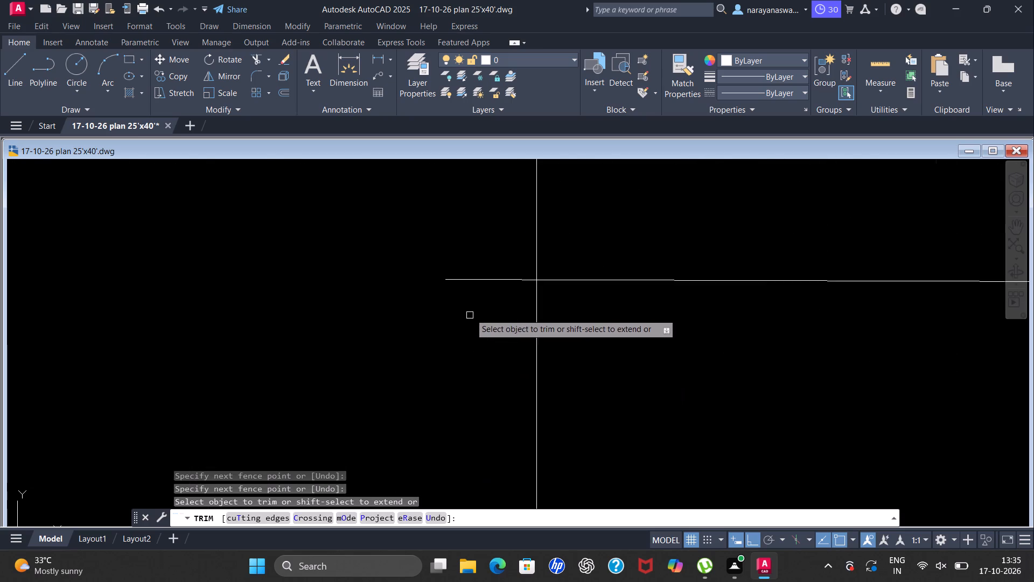
left_click_drag(476, 235, 477, 382)
scroll(480, 339, "down", 4)
scroll(476, 442, "up", 3)
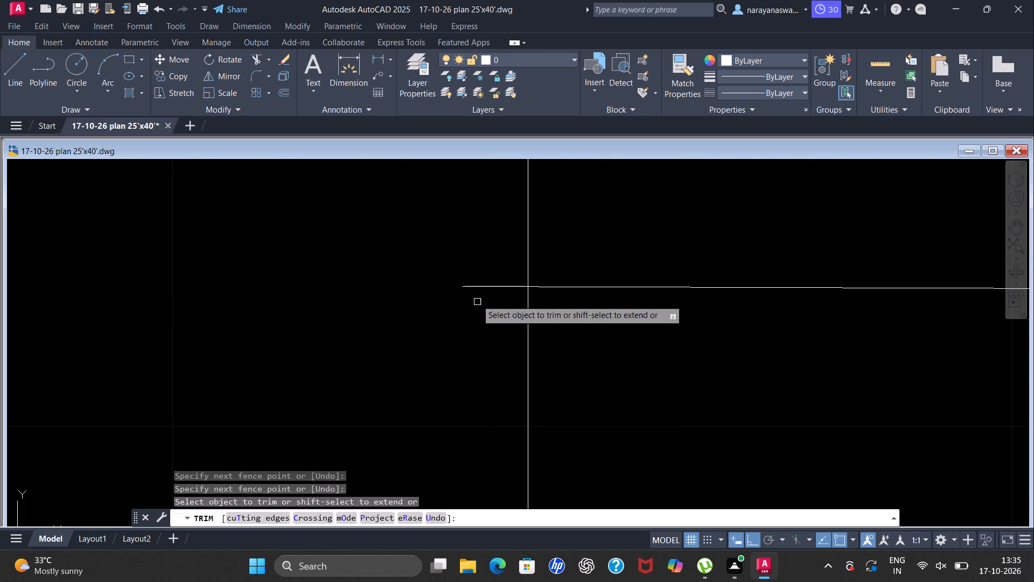
left_click_drag(483, 238, 481, 369)
scroll(490, 251, "down", 4)
scroll(500, 306, "up", 3)
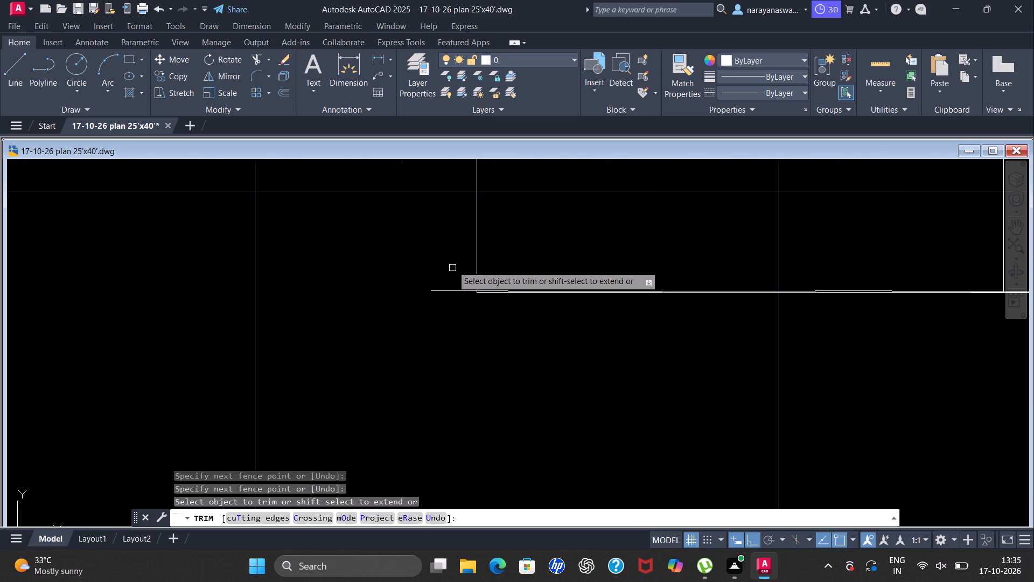
left_click_drag(452, 263, 457, 388)
scroll(507, 293, "up", 3)
scroll(480, 314, "down", 8)
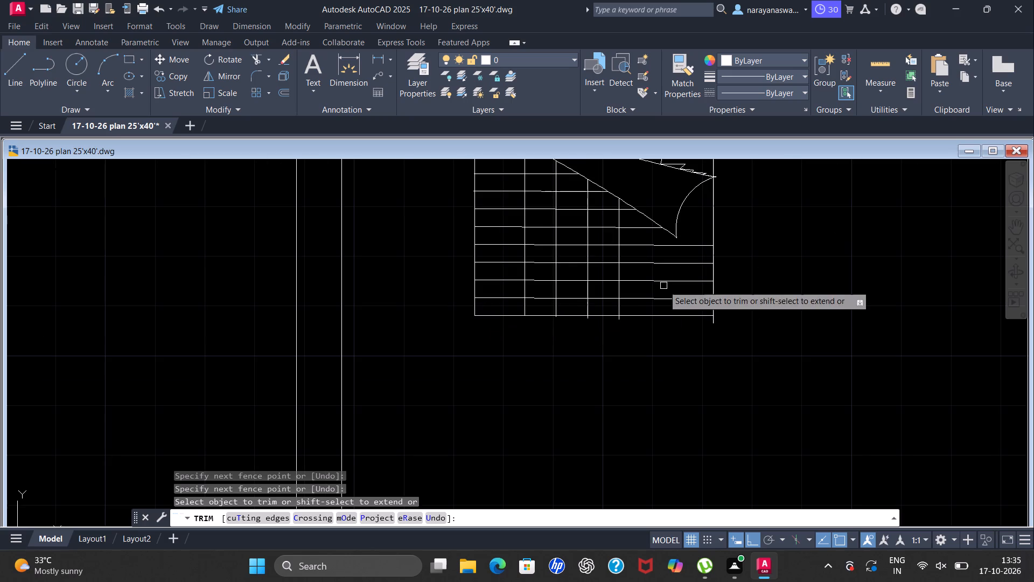
Trim the bed's right edge line and the two rightmost vertical stripes where they overhang the bed's bottom edge.
scroll(705, 320, "up", 5)
left_click_drag(722, 307, 790, 279)
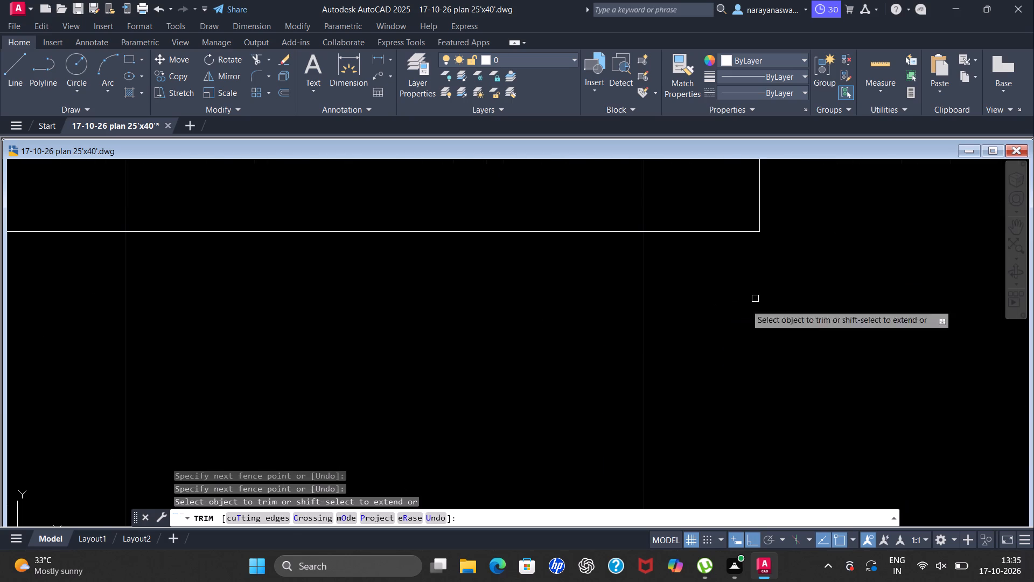
scroll(692, 336, "down", 3)
scroll(441, 306, "up", 2)
scroll(478, 335, "up", 3)
left_click_drag(495, 322, 511, 317)
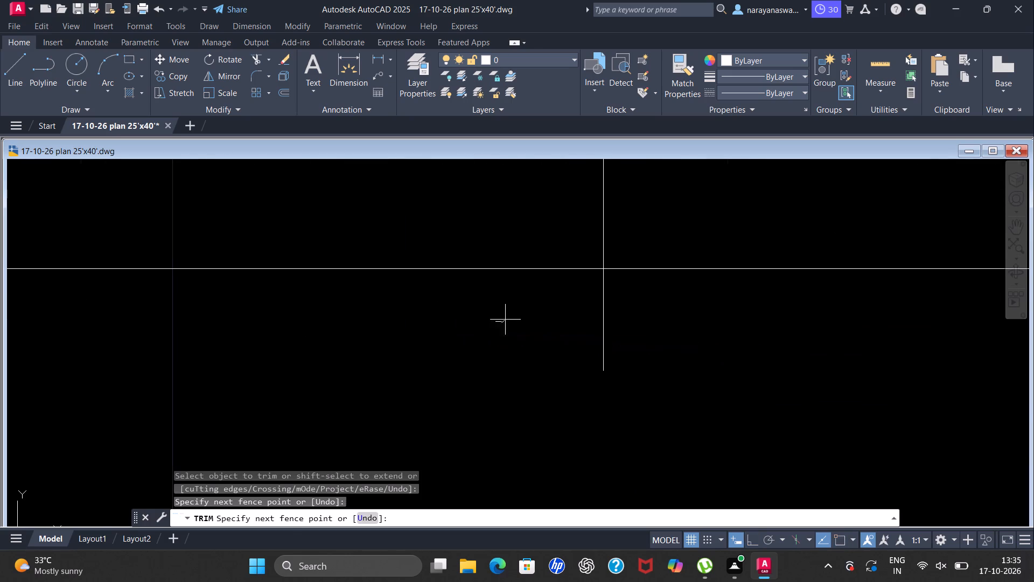
left_click_drag(511, 317, 664, 331)
scroll(639, 347, "down", 3)
scroll(485, 350, "up", 2)
left_click_drag(329, 328, 420, 328)
scroll(420, 328, "down", 3)
scroll(131, 295, "up", 3)
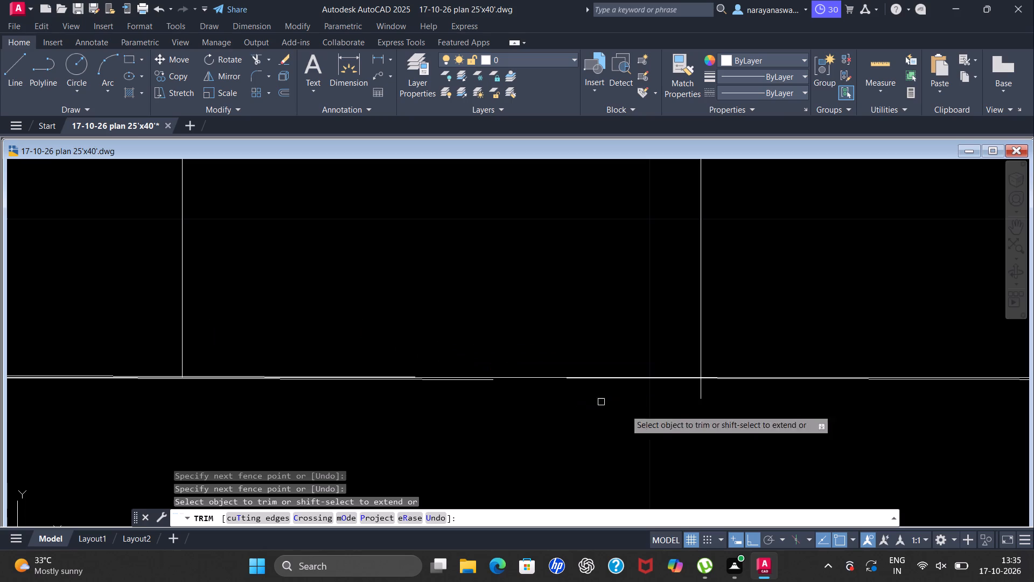
Trim the second vertical stripe from the left where it overhangs the bed's bottom edge.
scroll(602, 385, "up", 3)
scroll(543, 357, "up", 3)
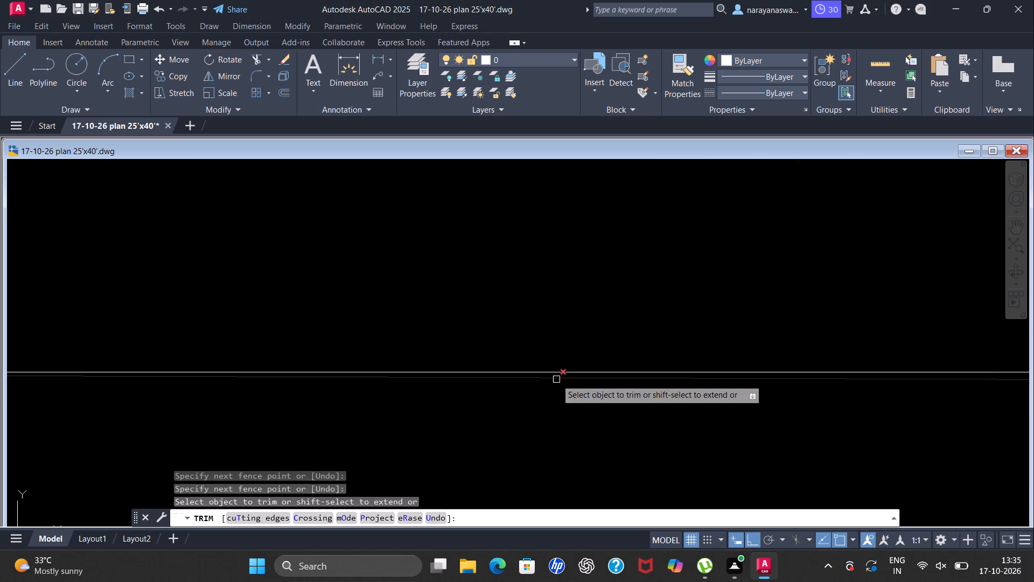
scroll(518, 392, "down", 10)
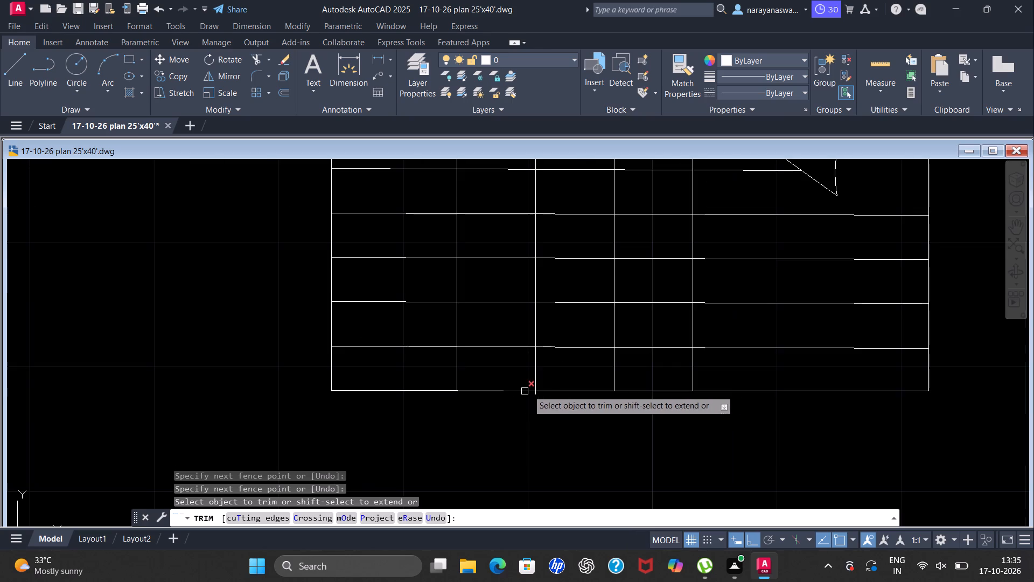
scroll(584, 406, "up", 3)
scroll(420, 369, "up", 3)
left_click_drag(393, 343, 545, 396)
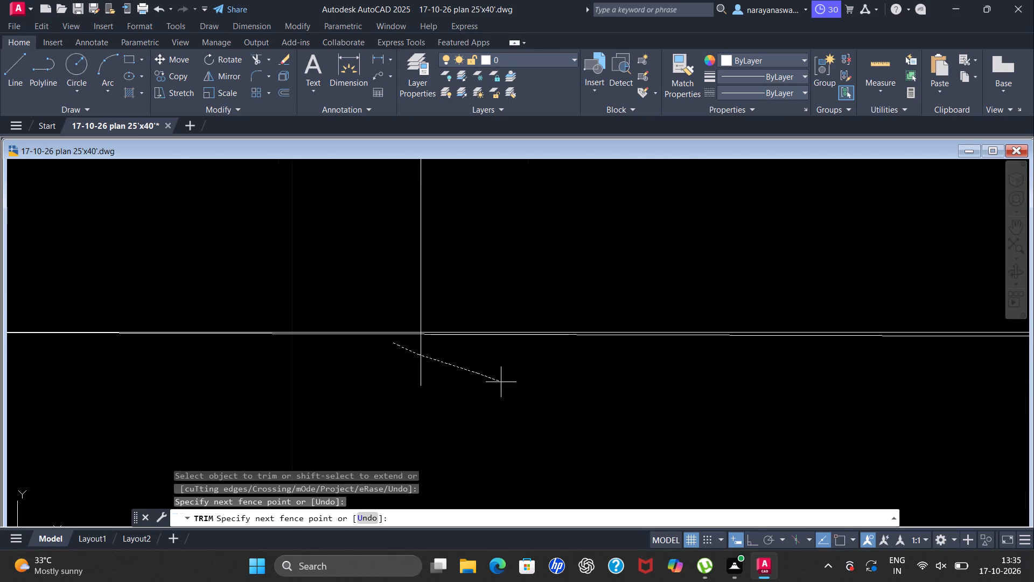
left_click_drag(545, 396, 581, 407)
scroll(412, 325, "up", 2)
left_click(515, 351)
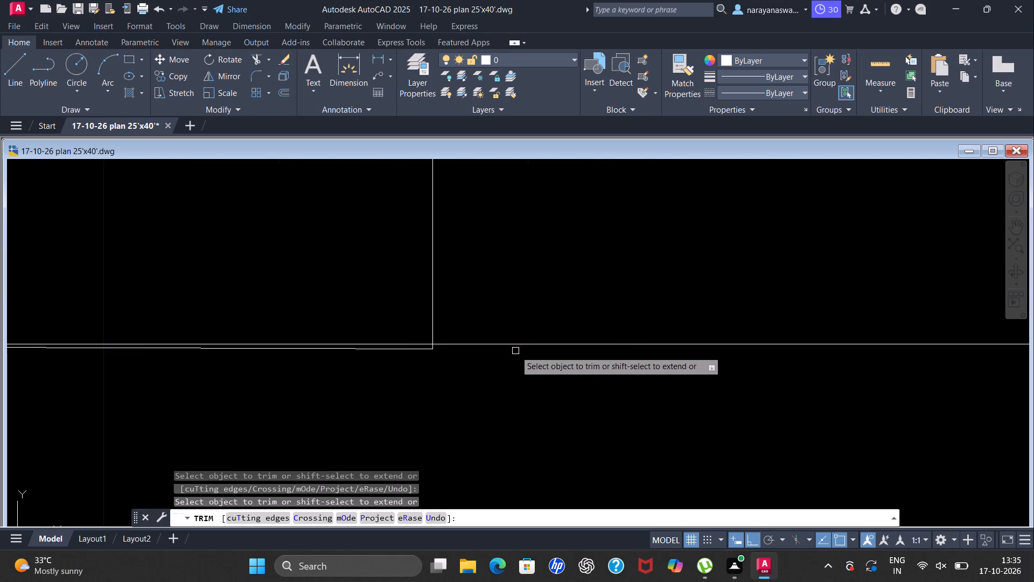
scroll(500, 397, "down", 3)
scroll(550, 384, "down", 3)
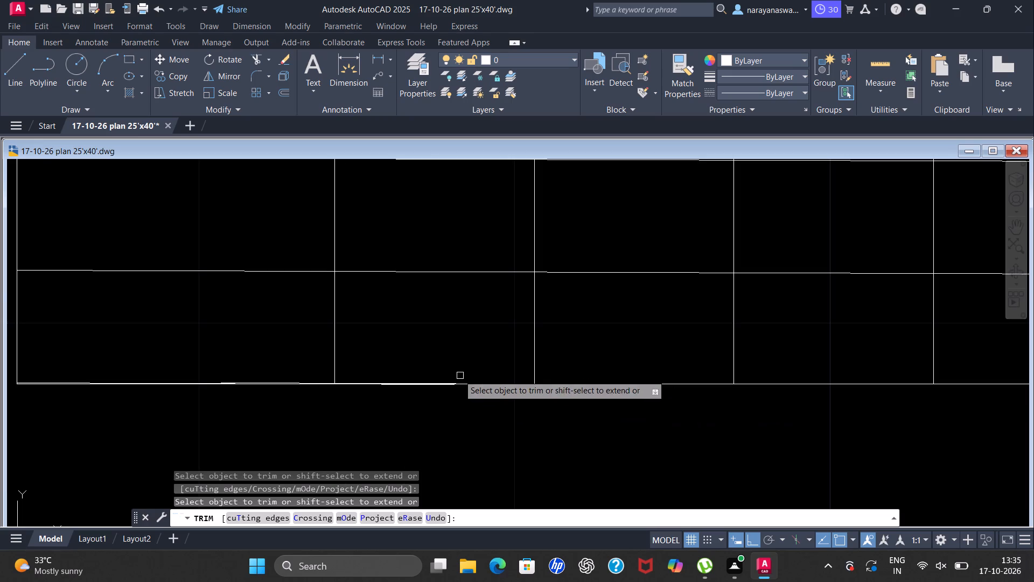
Trim the surplus sloping line pieces doubling the bed's bottom edge around the first two vertical stripes from the left.
scroll(459, 375, "up", 1)
scroll(394, 390, "up", 2)
scroll(514, 401, "up", 2)
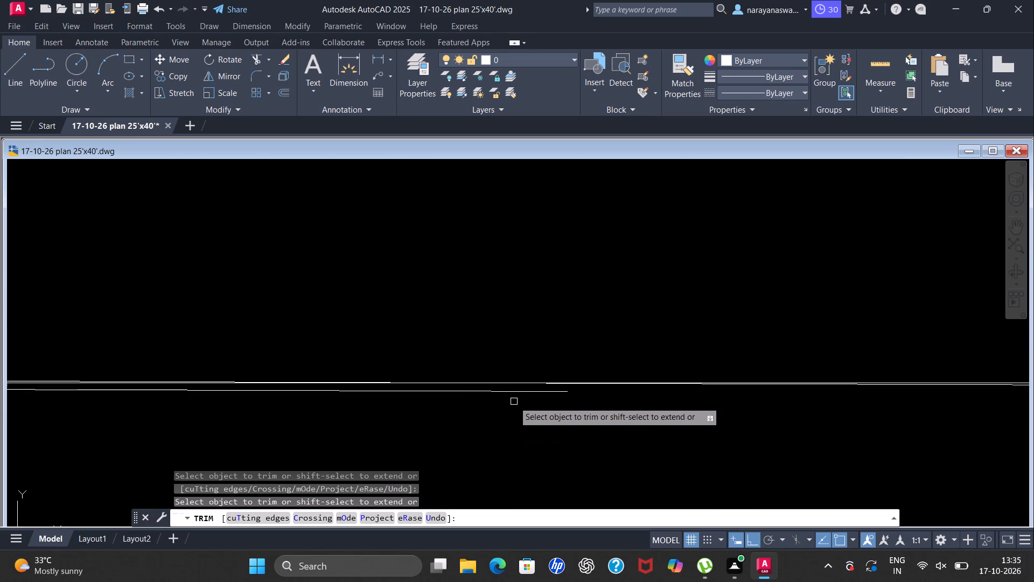
left_click(514, 391)
scroll(508, 401, "down", 3)
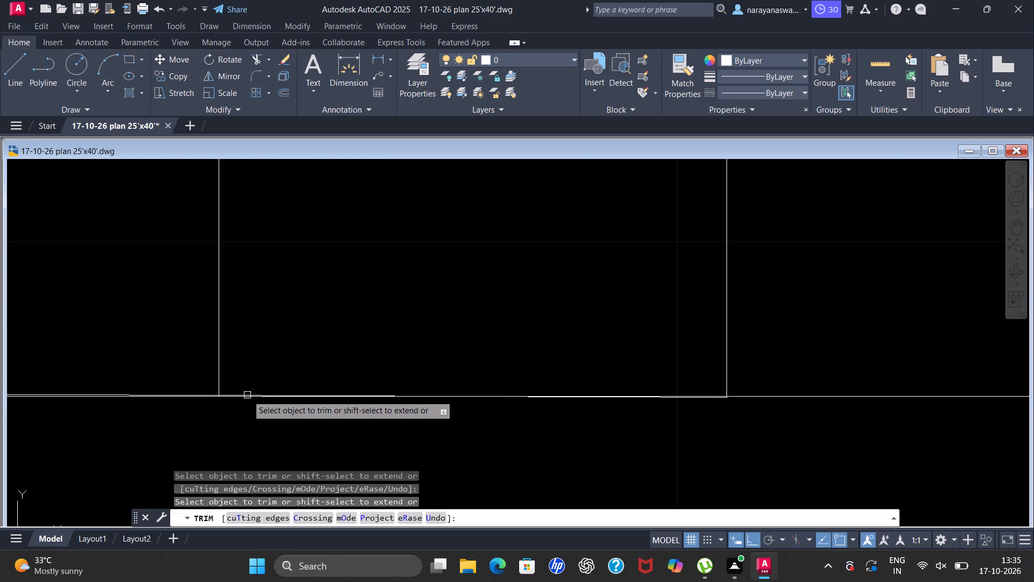
scroll(250, 394, "up", 3)
scroll(355, 414, "up", 3)
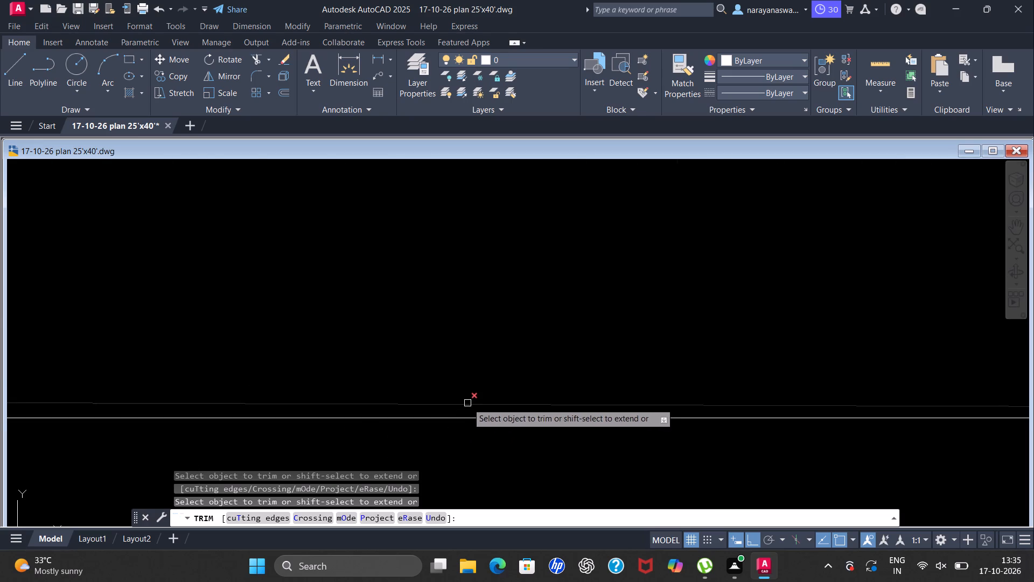
left_click(465, 410)
left_click(474, 398)
Trim the remaining sloping line piece along the bed's bottom edge, between the lower-left corner and the first vertical stripe.
scroll(490, 369, "down", 1)
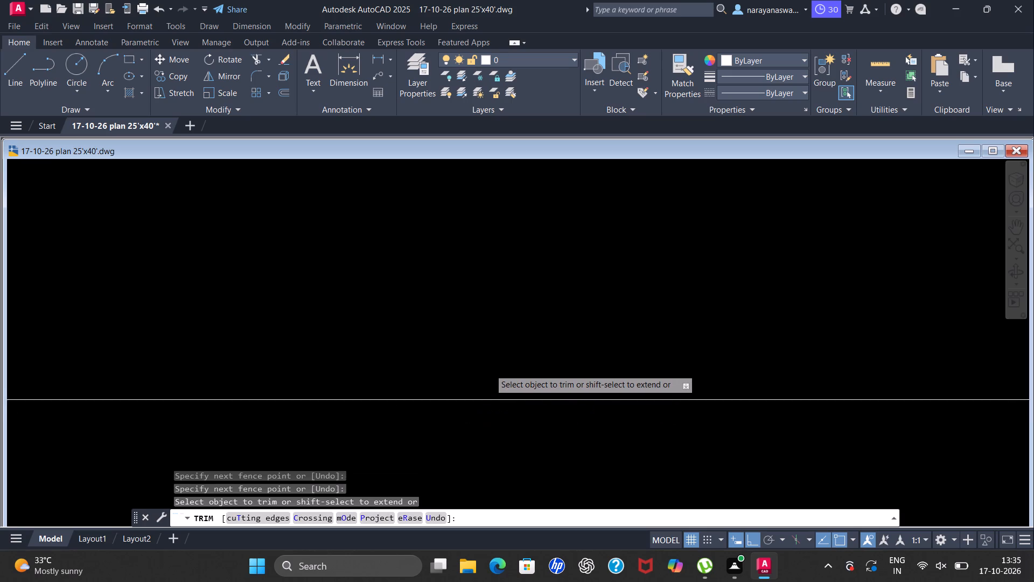
scroll(490, 369, "down", 5)
scroll(413, 408, "down", 3)
scroll(247, 406, "up", 5)
scroll(323, 374, "down", 1)
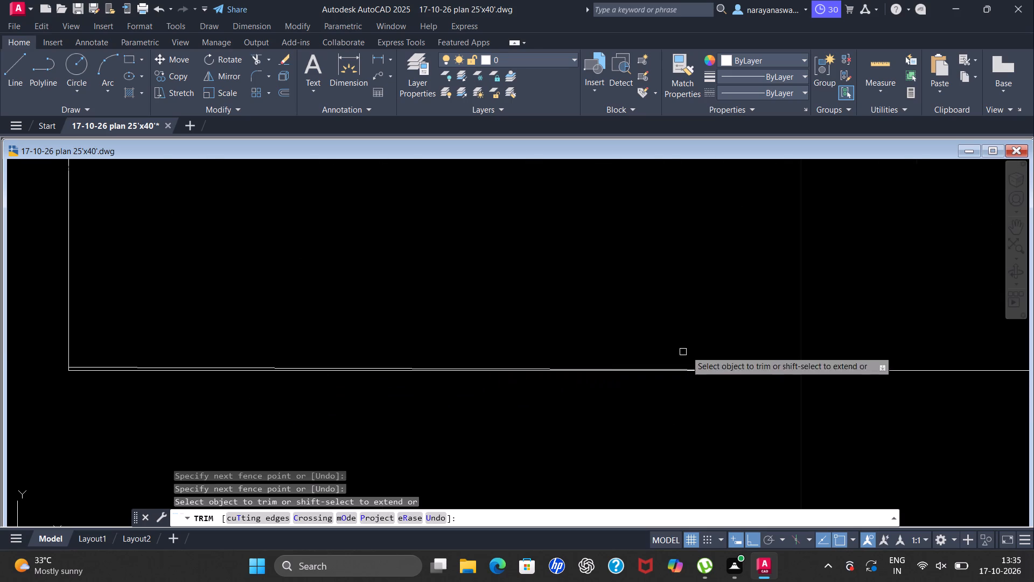
scroll(827, 350, "up", 2)
scroll(823, 419, "up", 2)
scroll(638, 406, "down", 3)
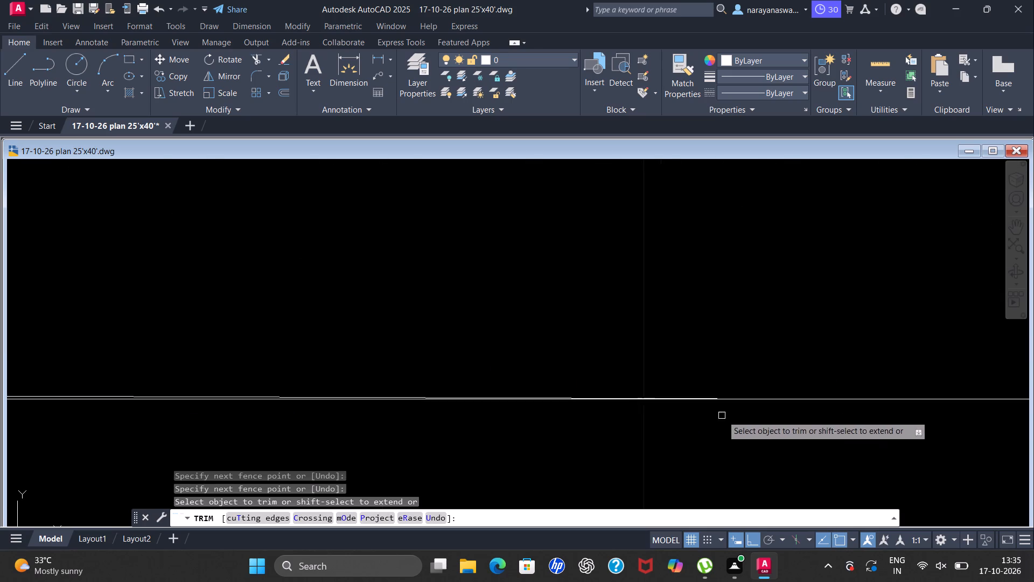
scroll(740, 399, "up", 2)
scroll(688, 413, "up", 1)
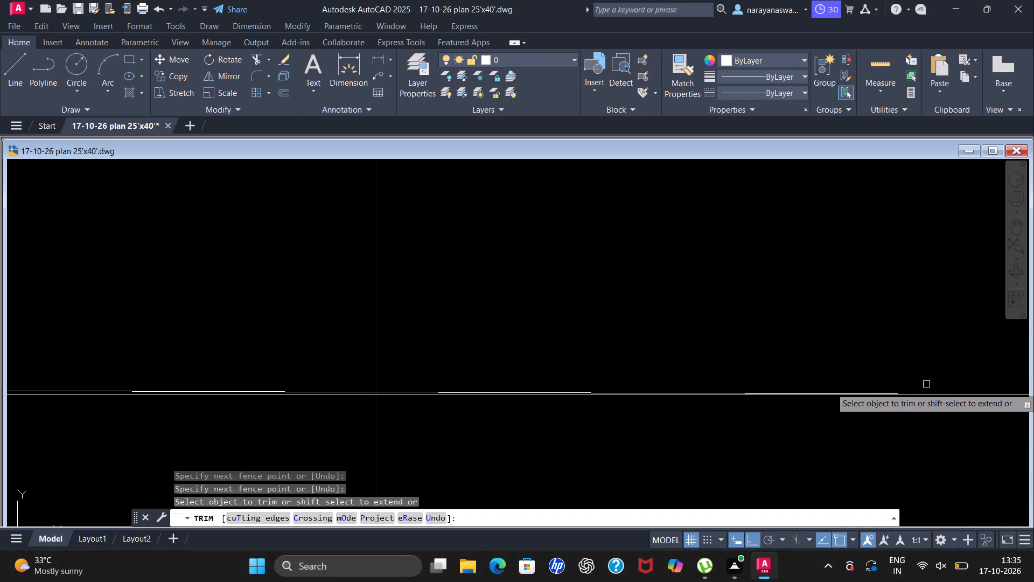
scroll(505, 277, "down", 3)
scroll(500, 281, "up", 2)
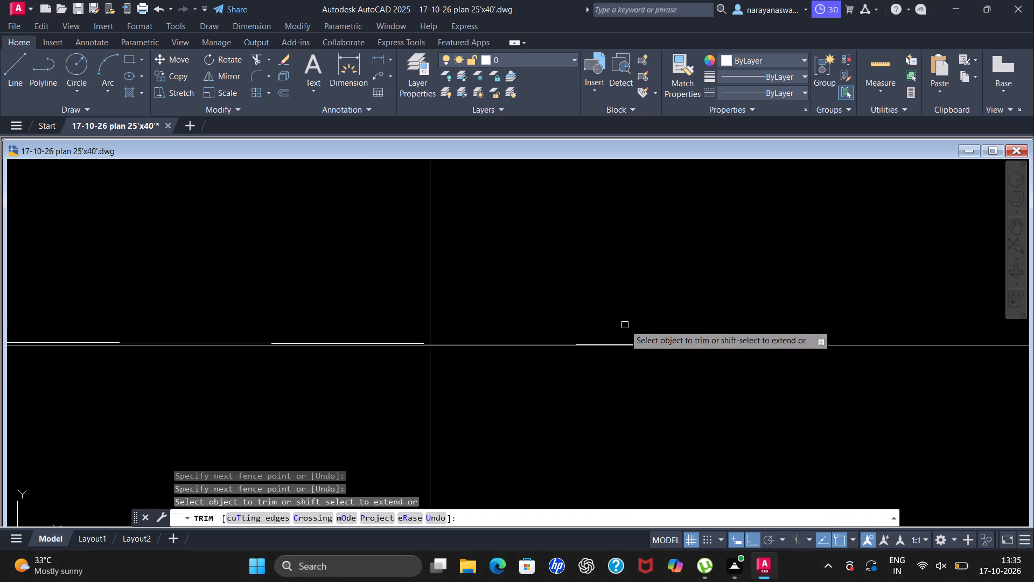
scroll(730, 340, "up", 6)
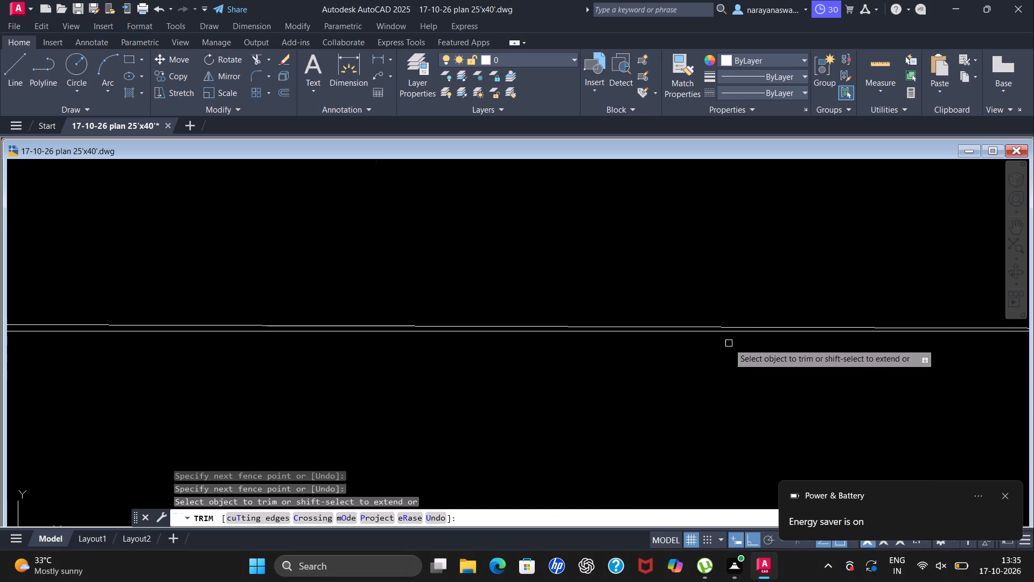
scroll(730, 333, "down", 3)
scroll(152, 380, "down", 3)
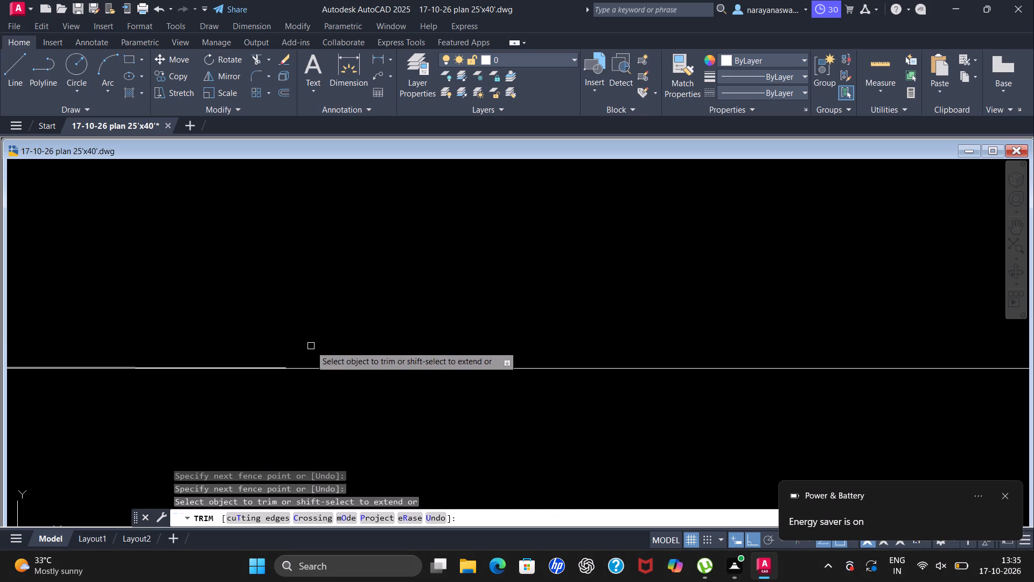
scroll(281, 361, "down", 3)
scroll(102, 352, "up", 2)
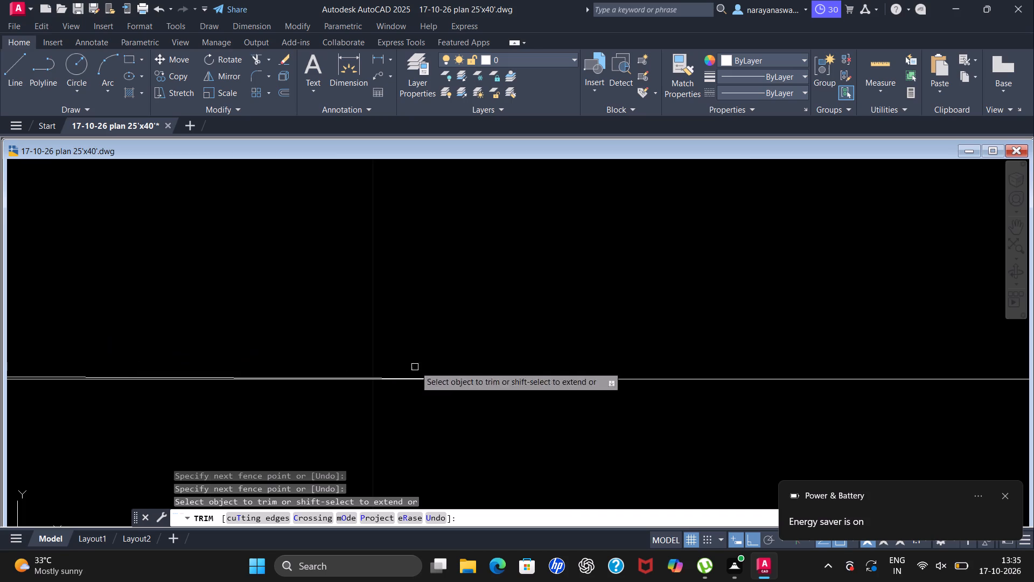
scroll(514, 378, "up", 2)
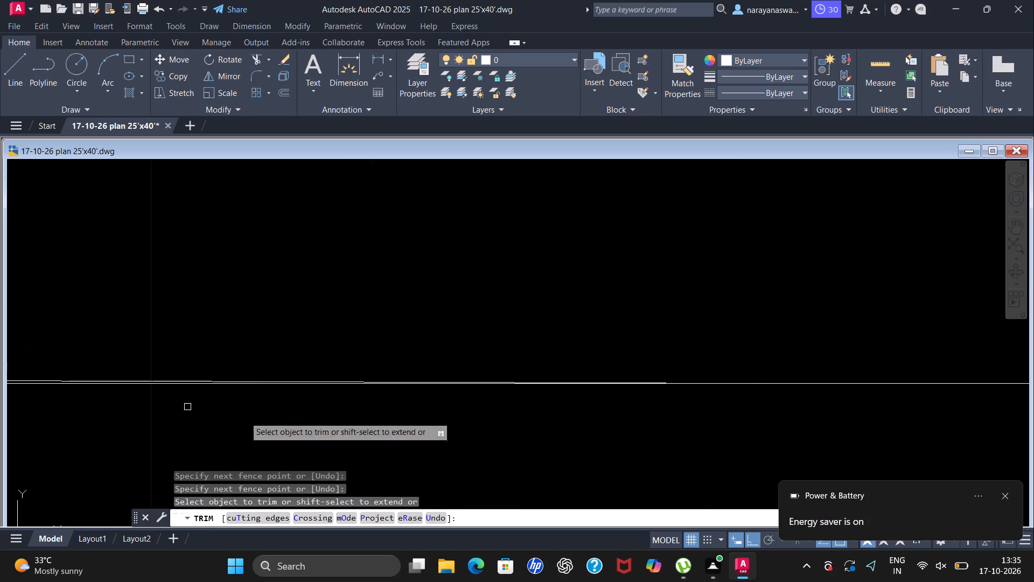
scroll(394, 392, "up", 3)
left_click(345, 354)
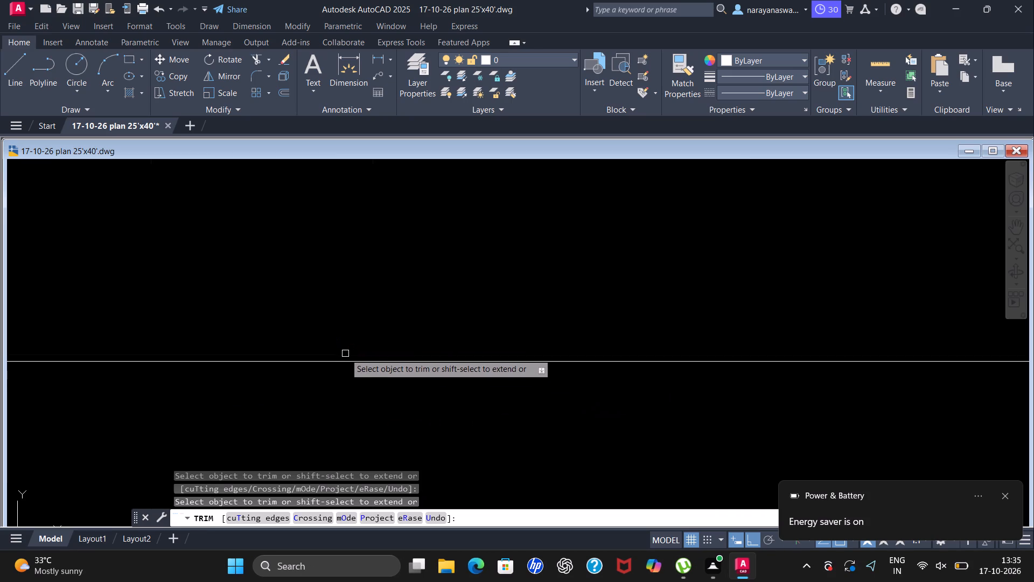
Save the drawing.
scroll(533, 335, "down", 5)
scroll(82, 465, "down", 4)
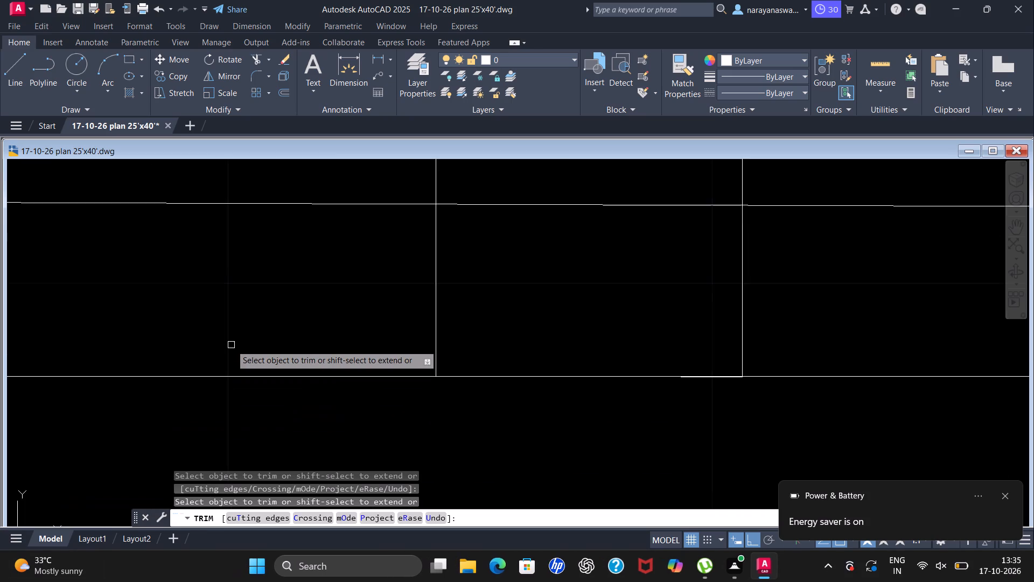
scroll(231, 345, "down", 4)
key("ctrl+s")
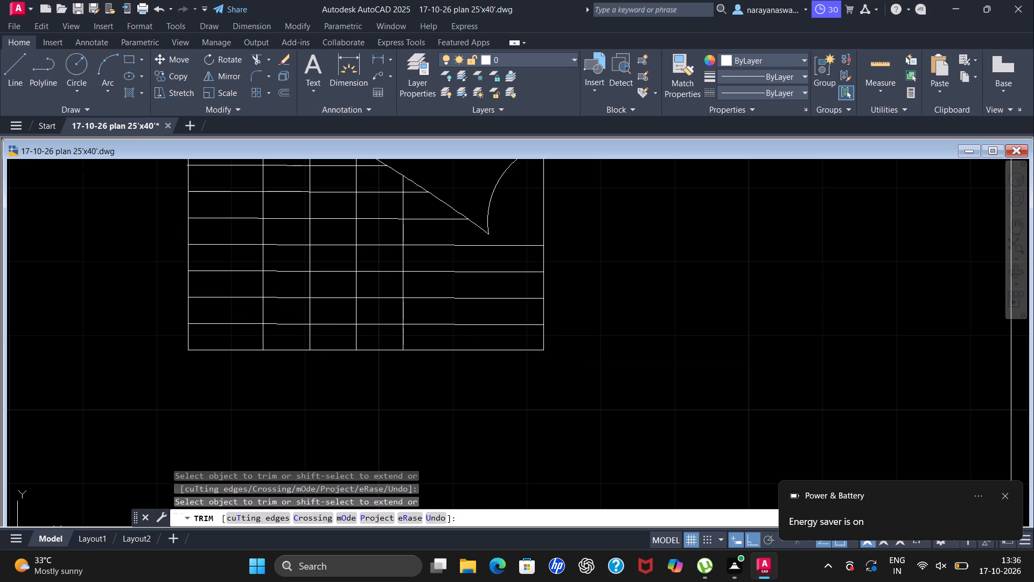
Erase the blanket's four vertical stripes together with the upper seven horizontal grid lines.
scroll(149, 334, "down", 3)
scroll(190, 293, "up", 2)
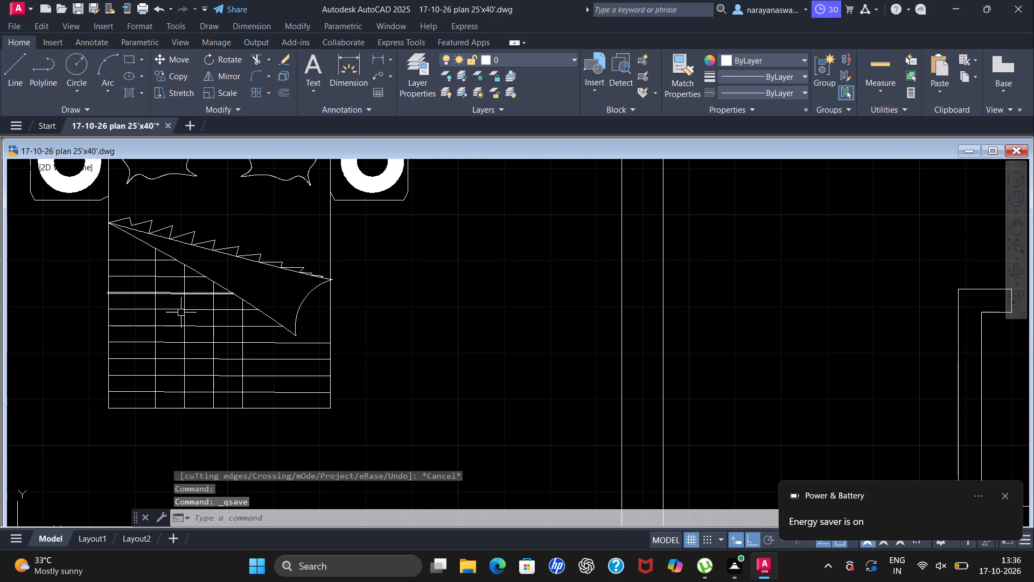
scroll(139, 281, "up", 2)
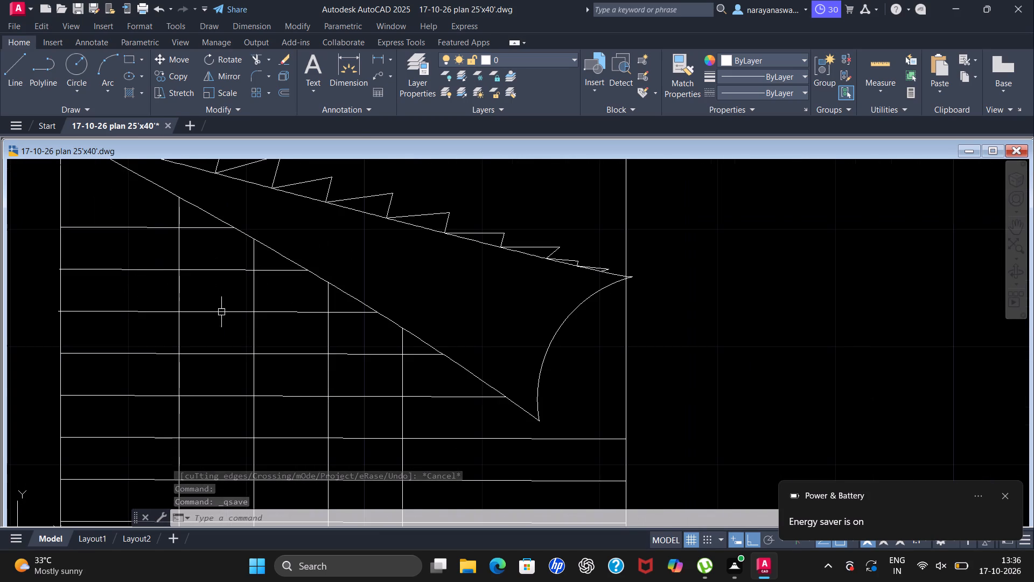
scroll(296, 318, "down", 3)
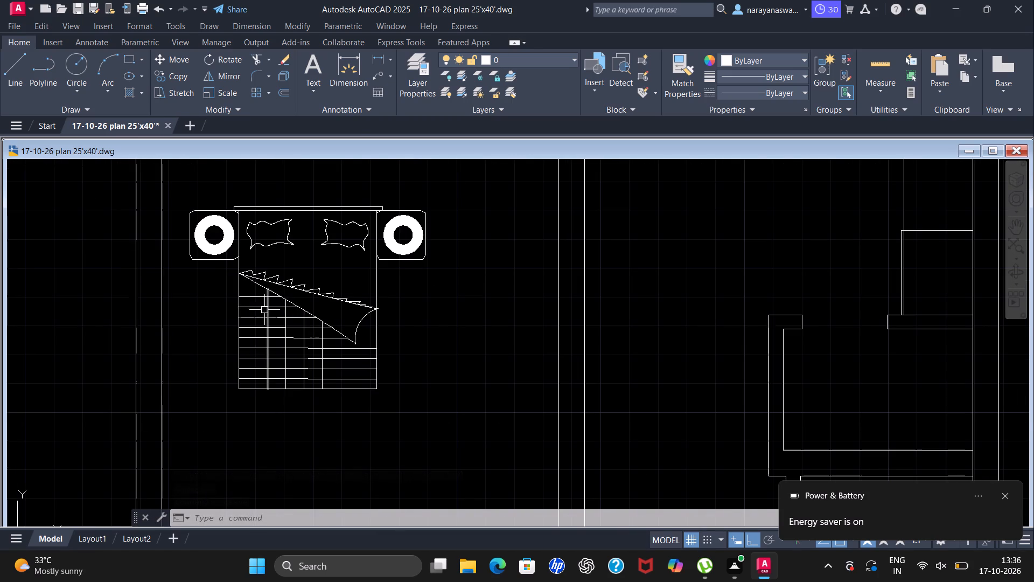
scroll(243, 301, "up", 2)
left_click_drag(261, 289, 264, 375)
left_click_drag(267, 305, 310, 454)
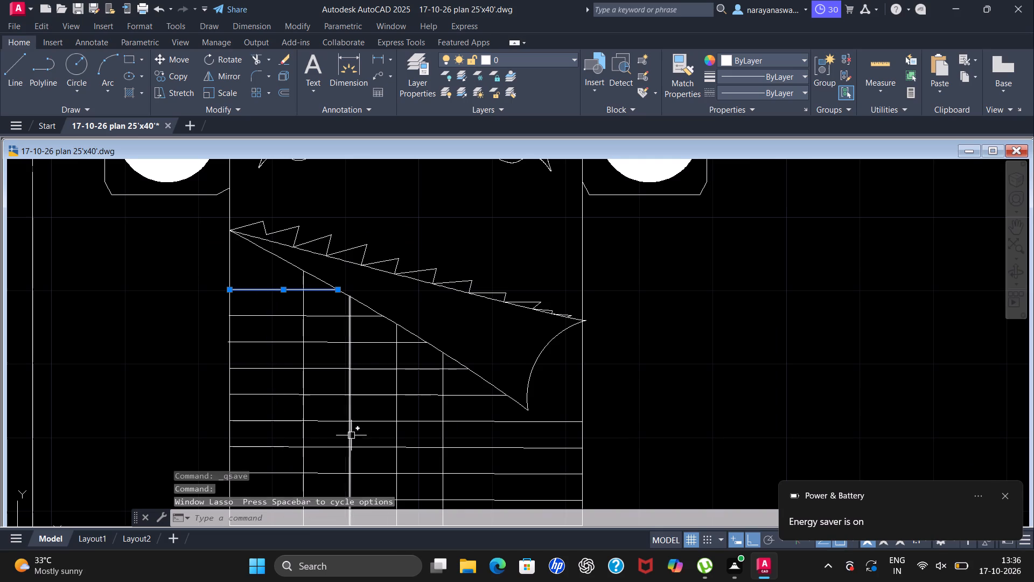
left_click_drag(442, 430, 255, 386)
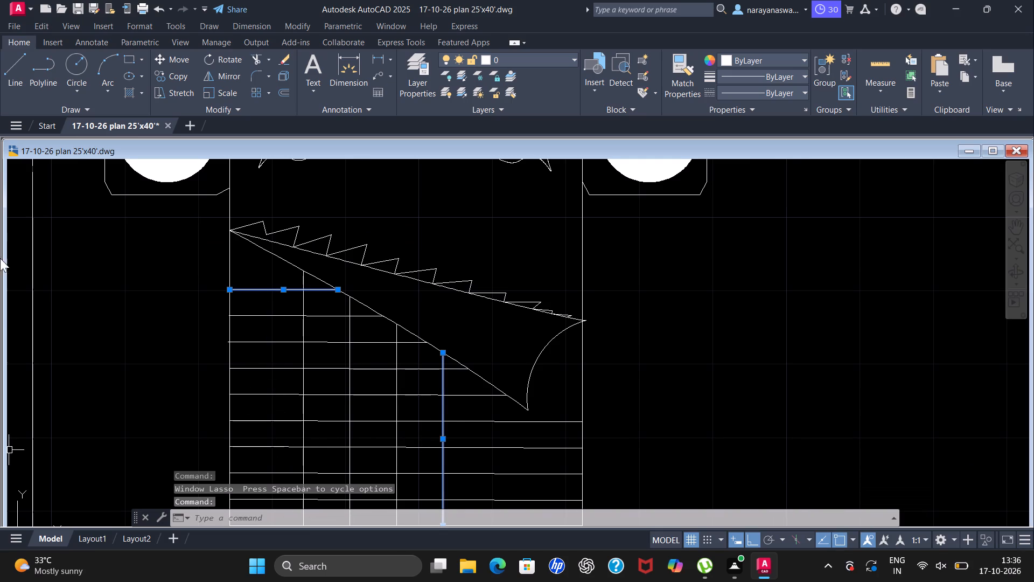
scroll(367, 285, "down", 3)
scroll(362, 277, "up", 3)
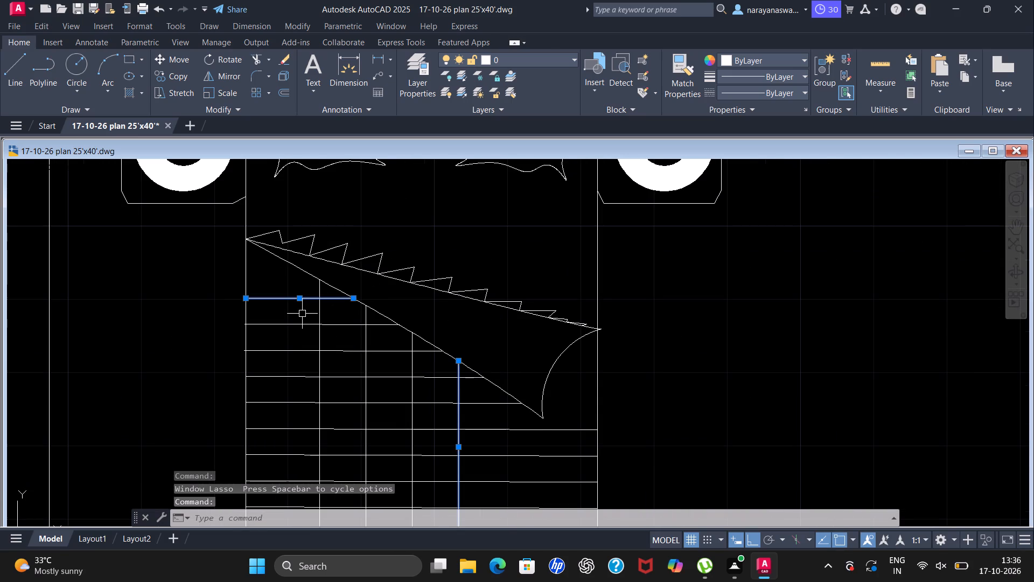
left_click_drag(302, 314, 445, 466)
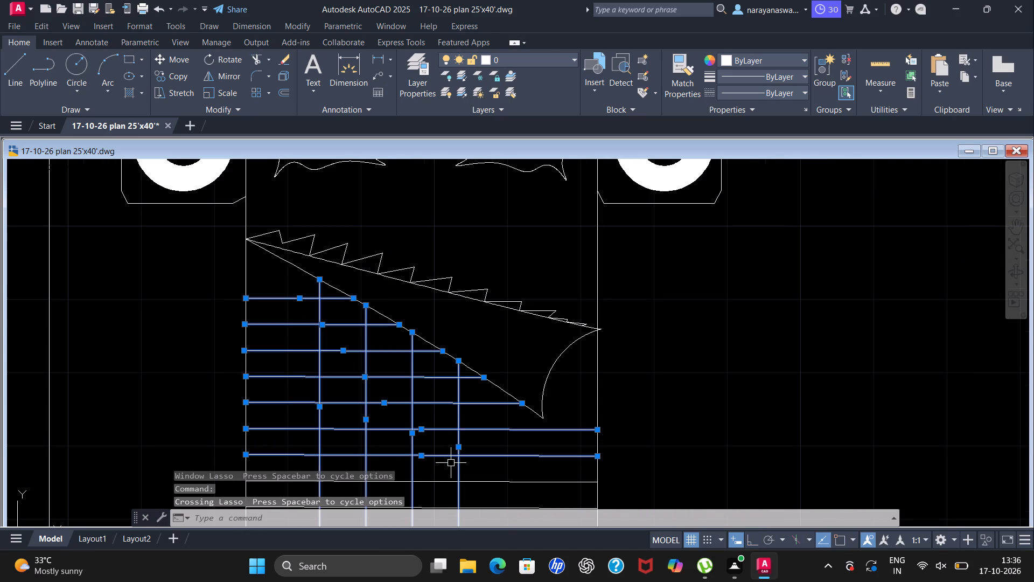
key("Delete")
Erase the two leftover horizontal blanket lines just above the bed's bottom edge.
scroll(423, 277, "down", 4)
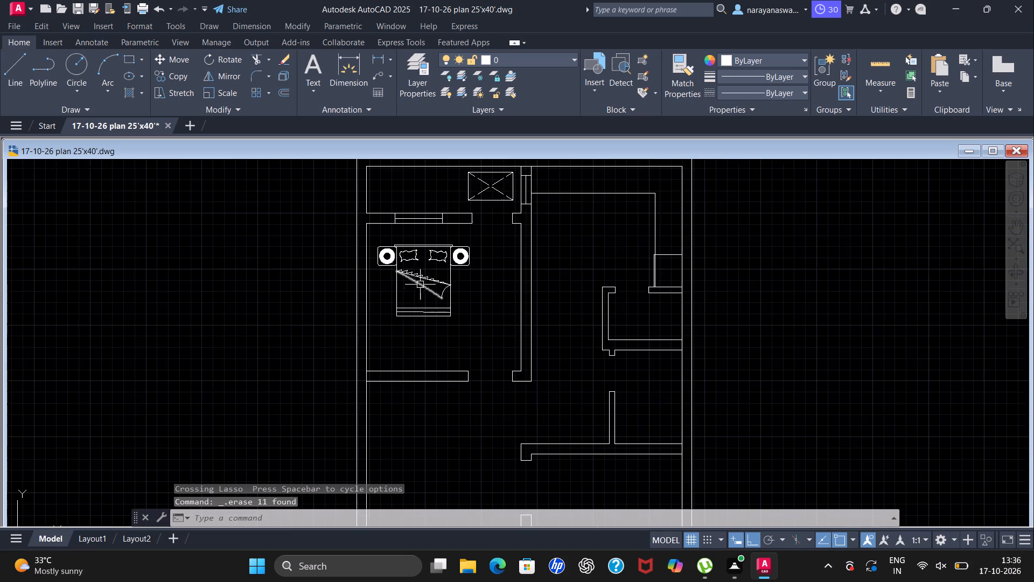
scroll(388, 303, "up", 2)
left_click_drag(481, 299, 472, 328)
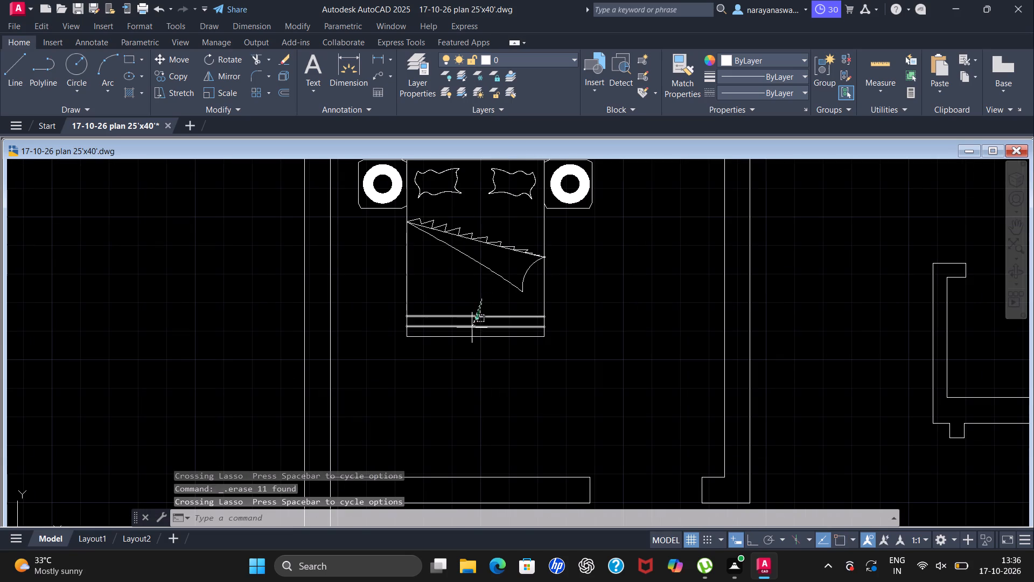
left_click_drag(472, 328, 471, 330)
key("Delete")
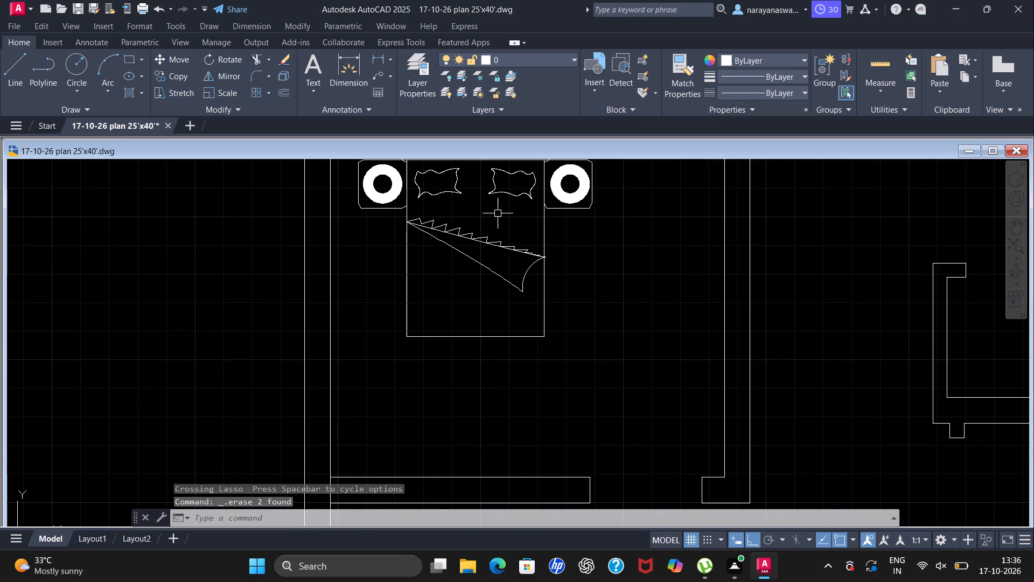
Erase the blanket fold's two long diagonal edges and the middle zigzag segments, keeping the zigzag ends near the bed's sides.
left_click_drag(492, 232, 477, 263)
key("Delete")
left_click_drag(516, 242, 485, 272)
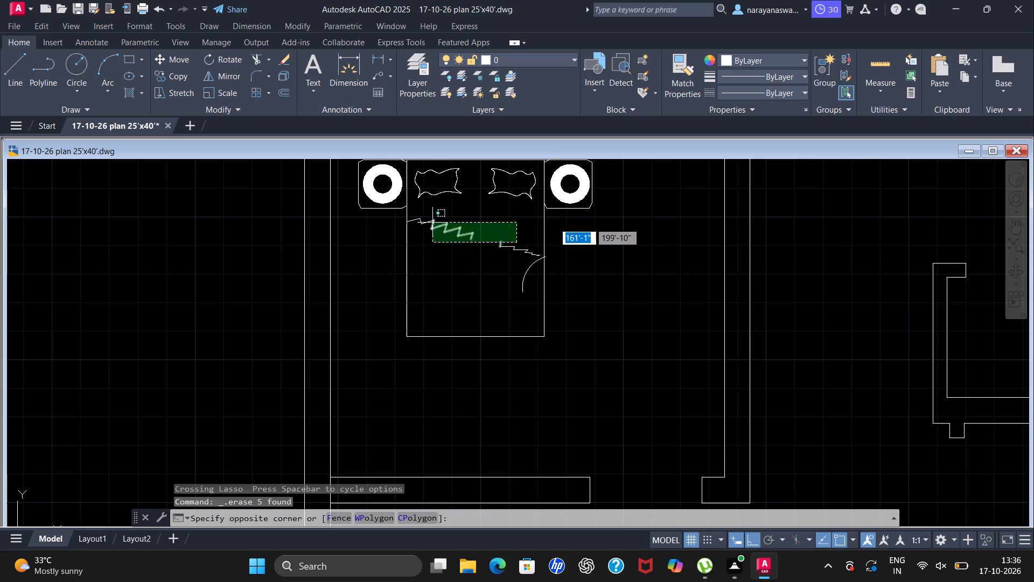
left_click(432, 223)
key("Delete")
Erase the fold's curved corner arc and the longer zigzag segments beside the bed's right edge.
scroll(519, 251, "up", 2)
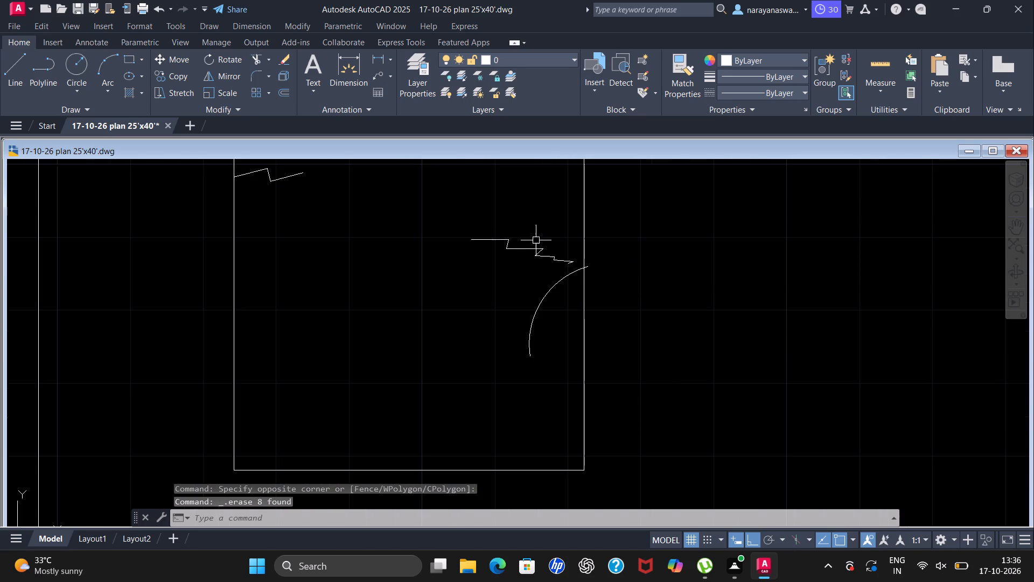
left_click_drag(536, 240, 500, 312)
left_click_drag(564, 328, 476, 173)
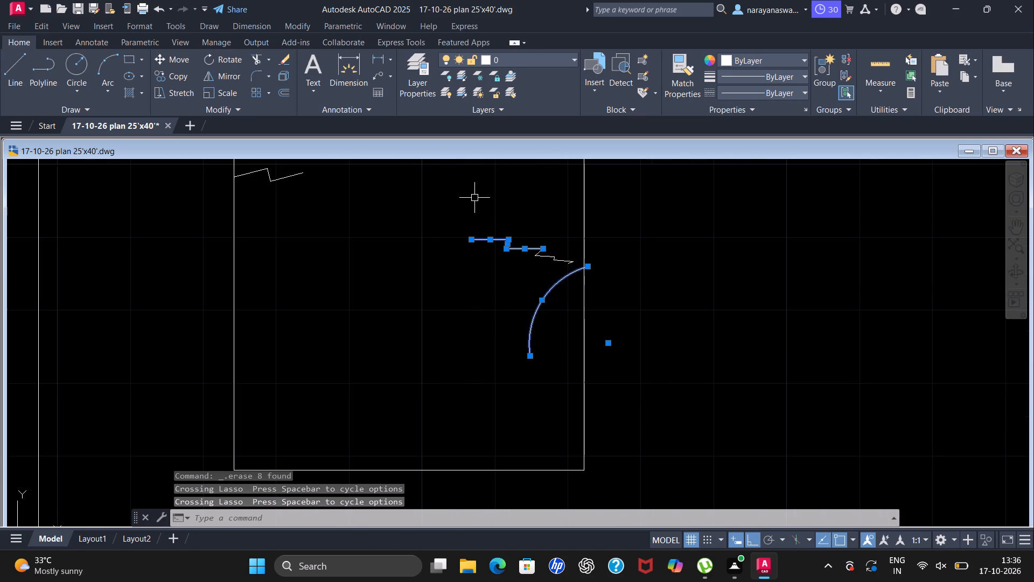
left_click(556, 262)
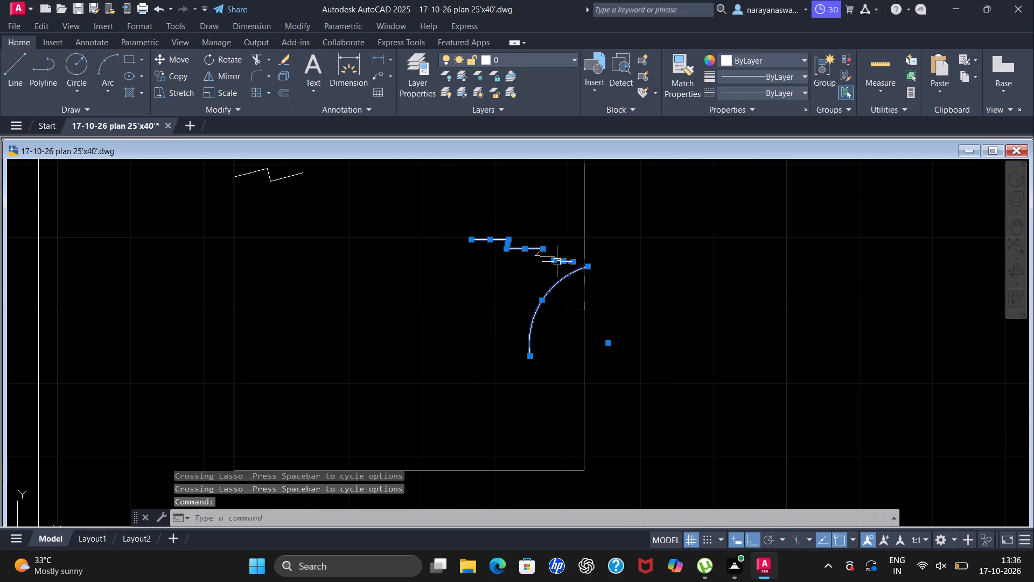
left_click(541, 257)
key("Delete")
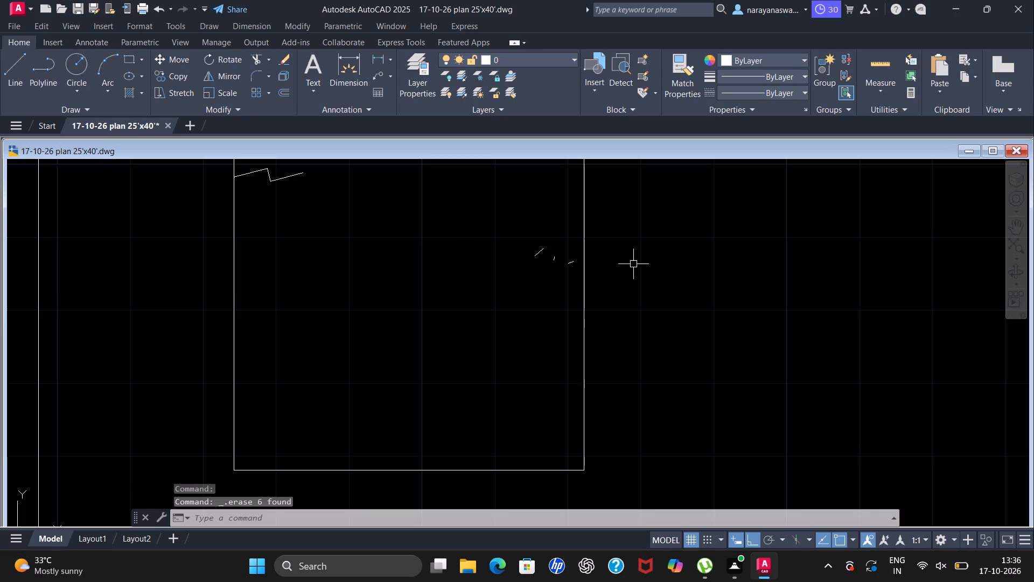
Erase the three short stray zigzag segments left near the bed's right edge.
scroll(616, 266, "up", 2)
left_click_drag(520, 252, 492, 266)
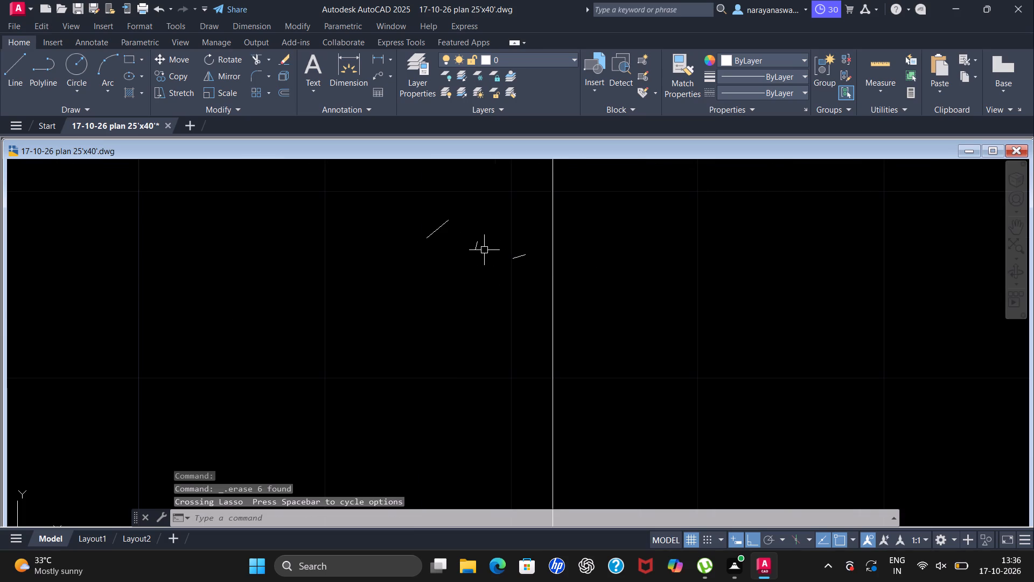
left_click_drag(480, 210, 315, 308)
left_click_drag(530, 252, 520, 257)
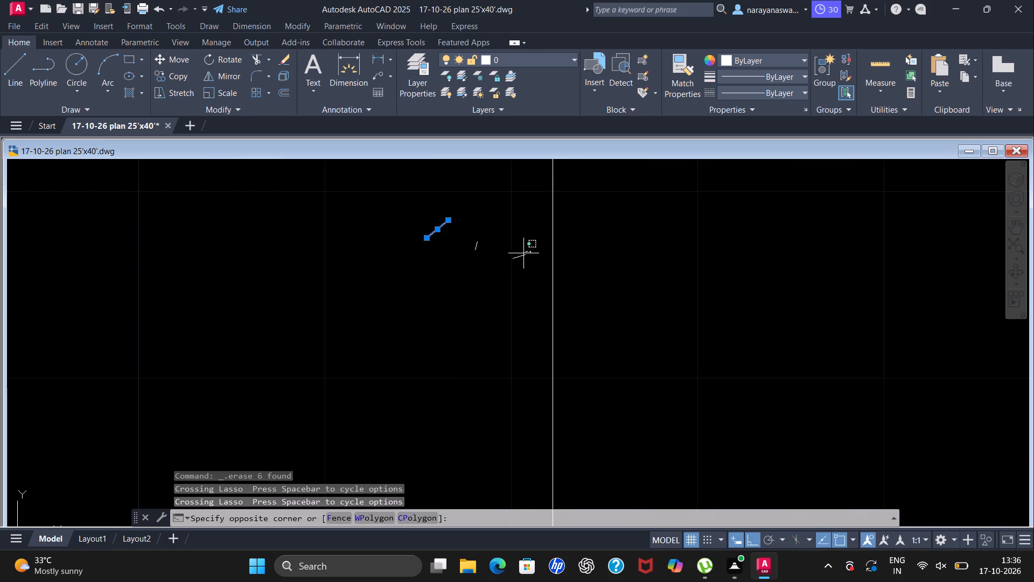
left_click_drag(520, 257, 375, 272)
left_click_drag(474, 242, 449, 250)
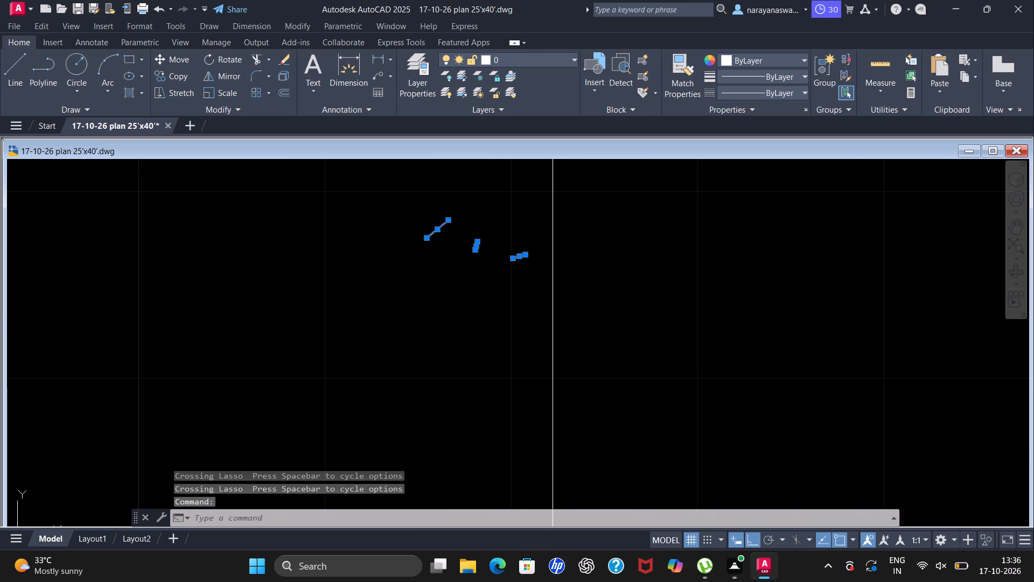
key("Delete")
Erase the three remaining zigzag trim segments below the pillow near the bed's left edge, including the short connecting one.
scroll(449, 250, "down", 3)
scroll(447, 297, "down", 3)
scroll(361, 269, "up", 2)
scroll(500, 253, "up", 2)
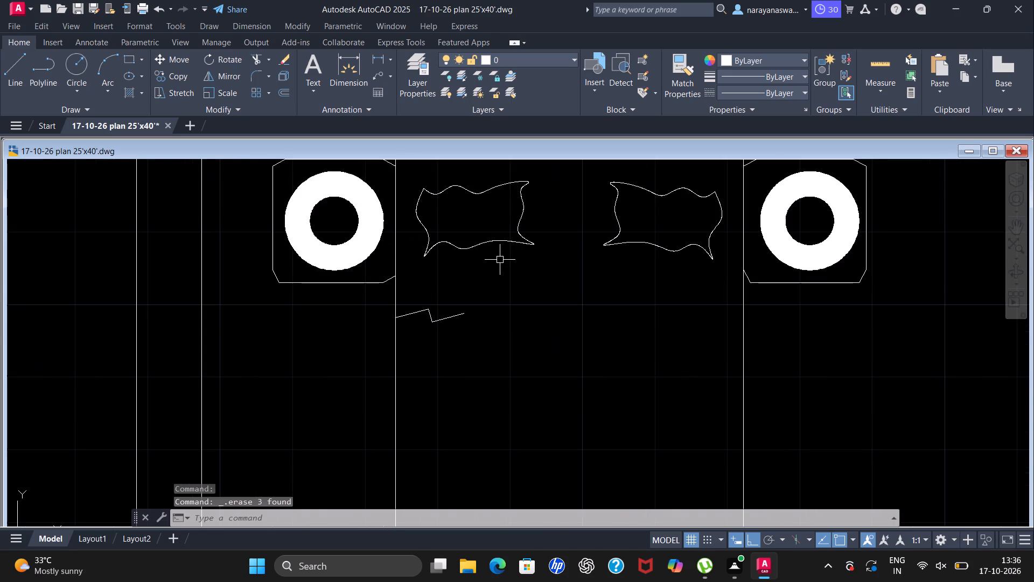
left_click_drag(446, 306, 420, 338)
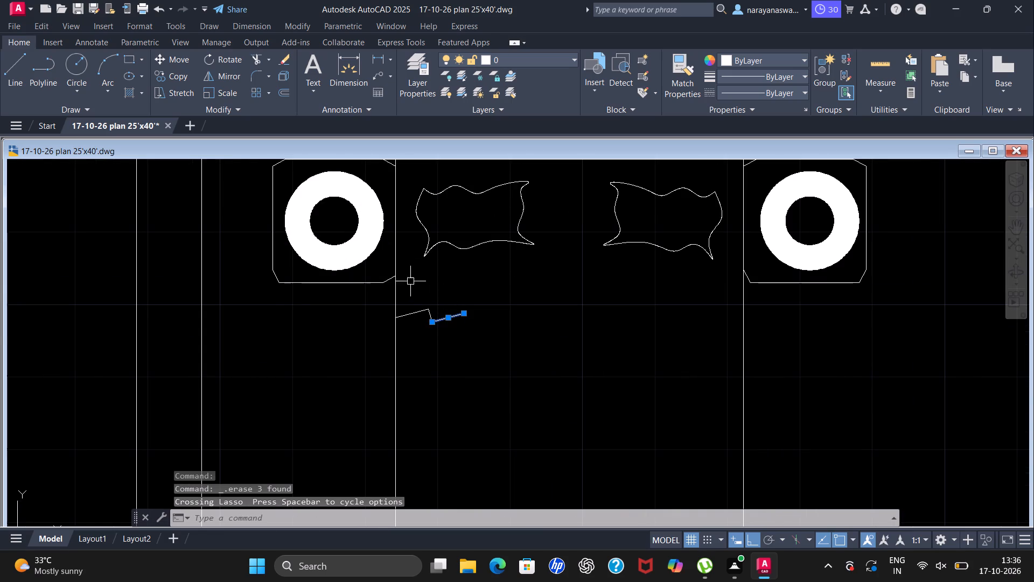
left_click_drag(408, 284, 408, 327)
left_click(427, 318)
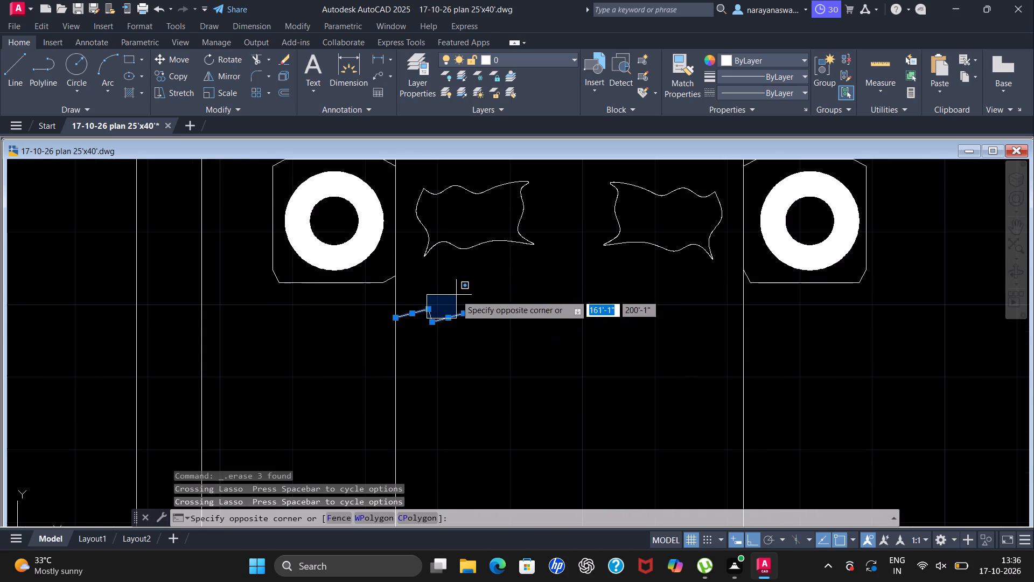
left_click_drag(433, 308, 441, 304)
key("Delete")
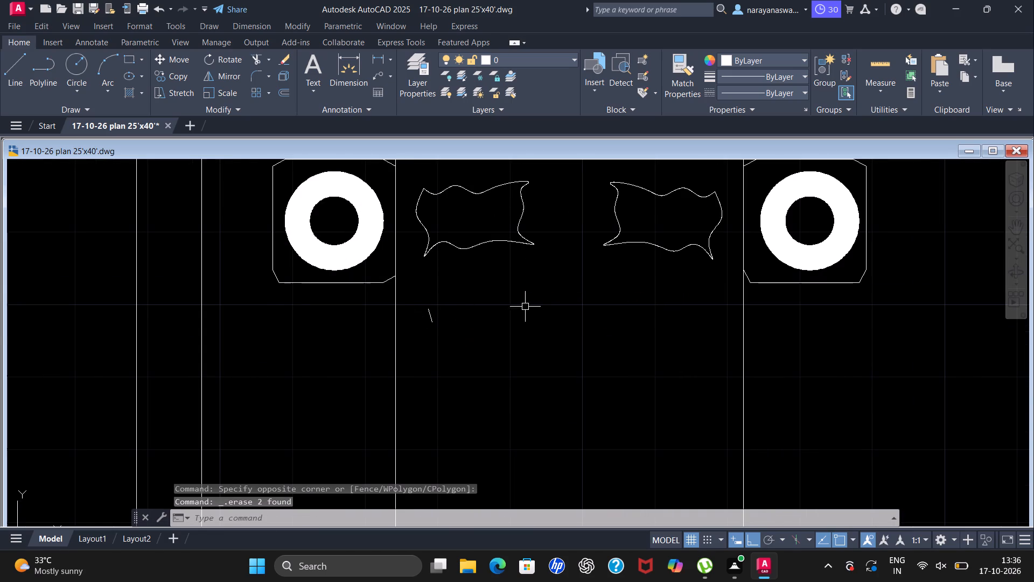
left_click(424, 314)
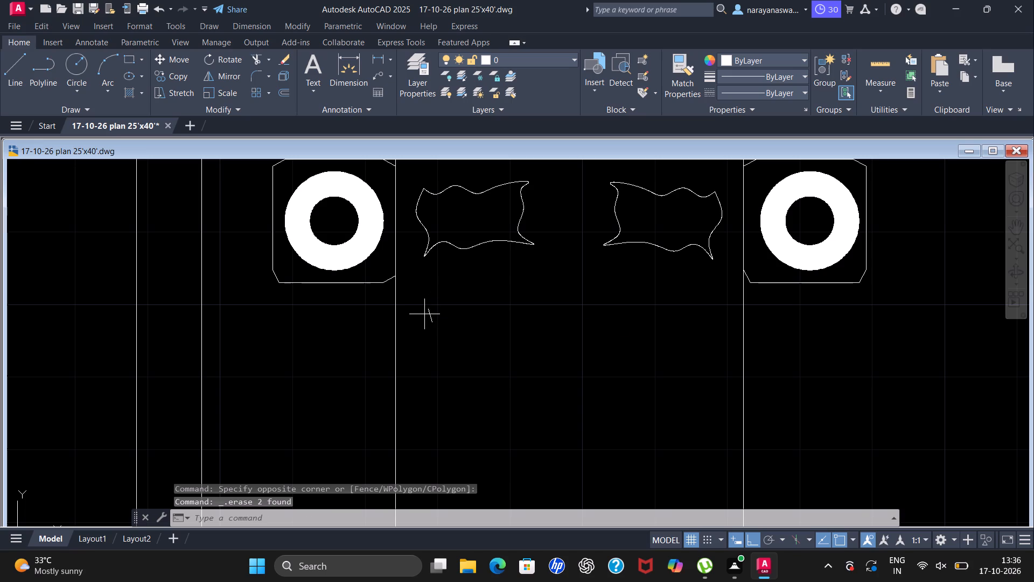
left_click(429, 314)
left_click(432, 315)
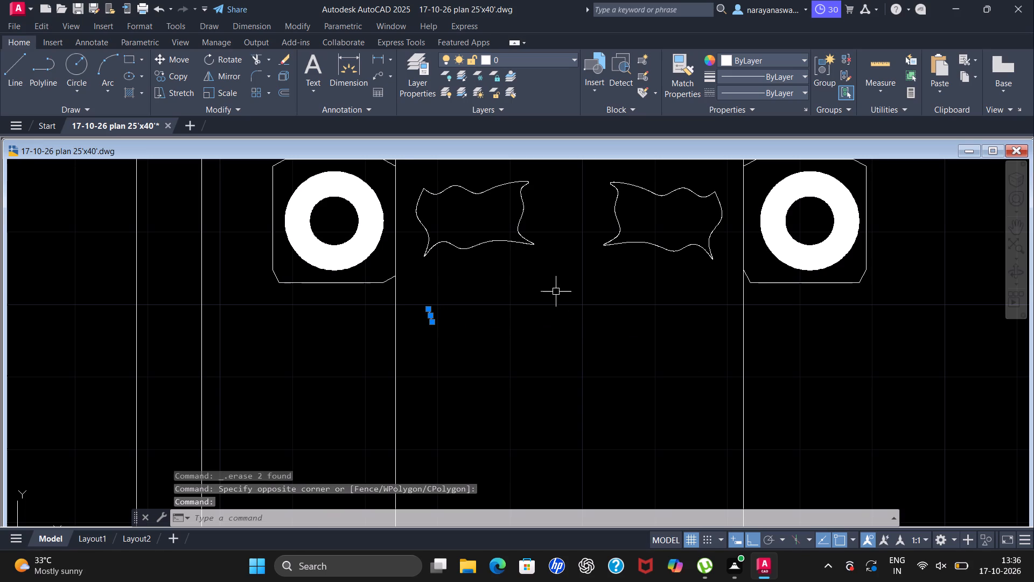
key("Delete")
Save the 25'x40' plan drawing.
scroll(554, 213, "down", 1)
key("ctrl+s")
key("ctrl+s")
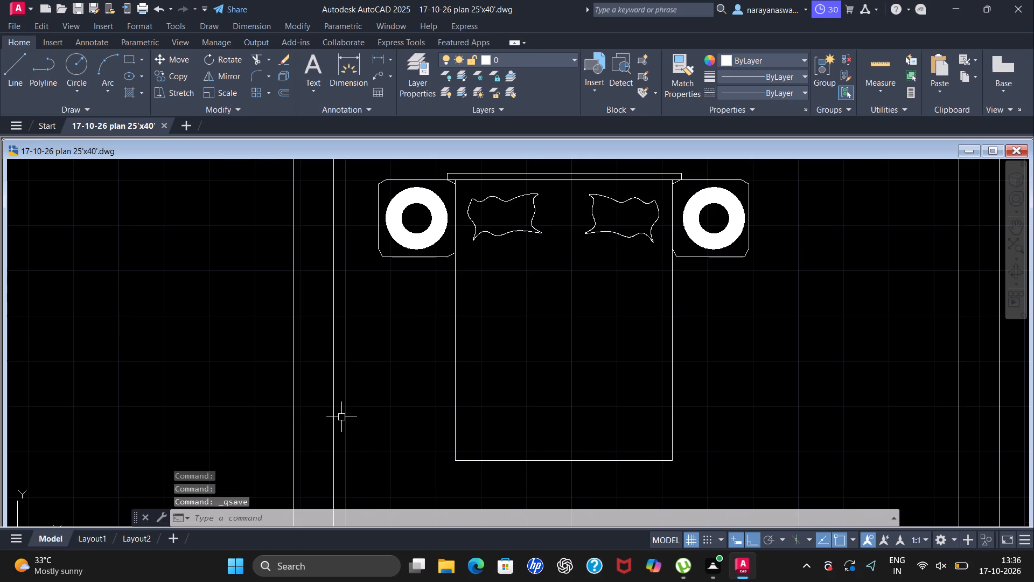
scroll(380, 334, "down", 4)
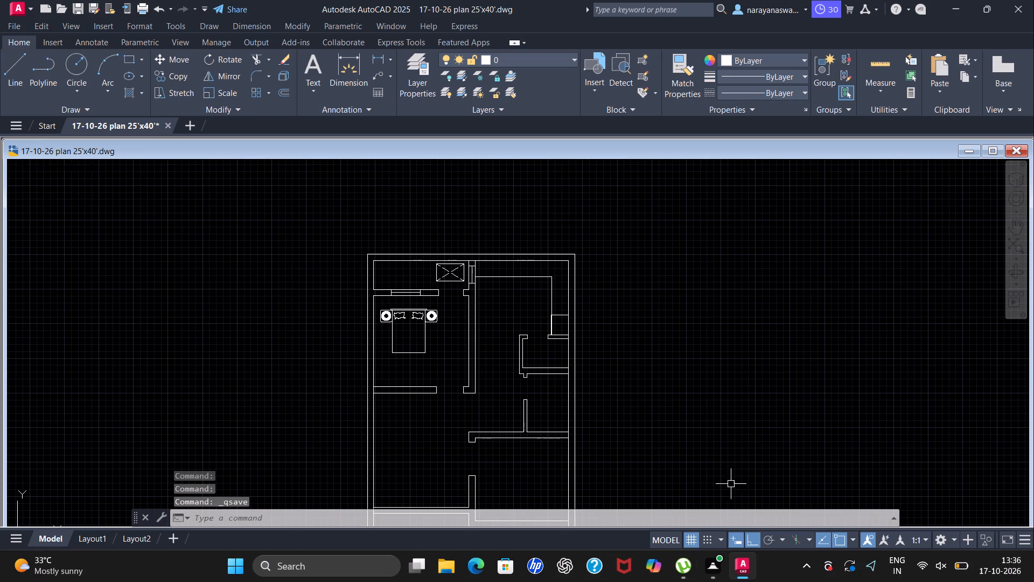
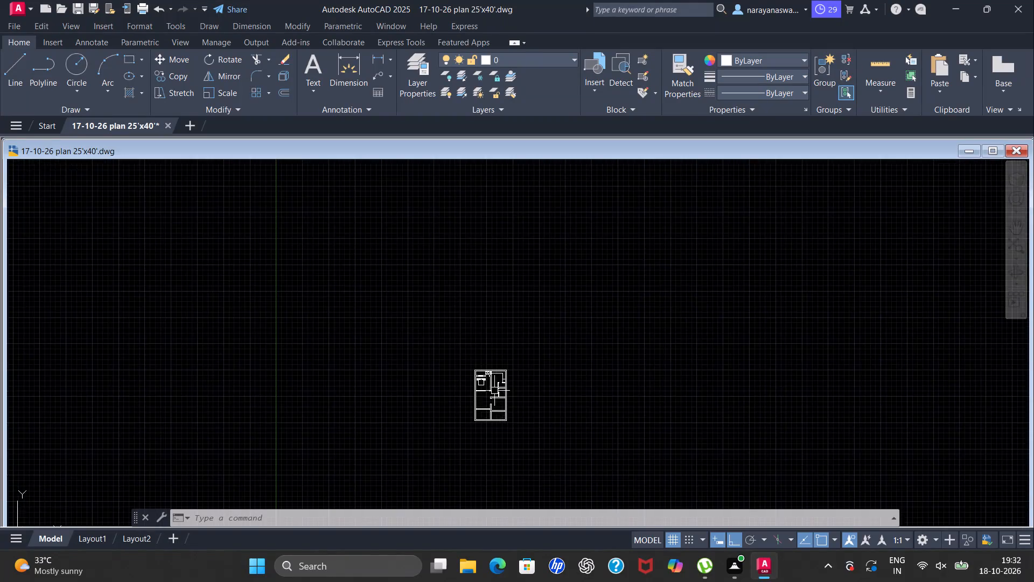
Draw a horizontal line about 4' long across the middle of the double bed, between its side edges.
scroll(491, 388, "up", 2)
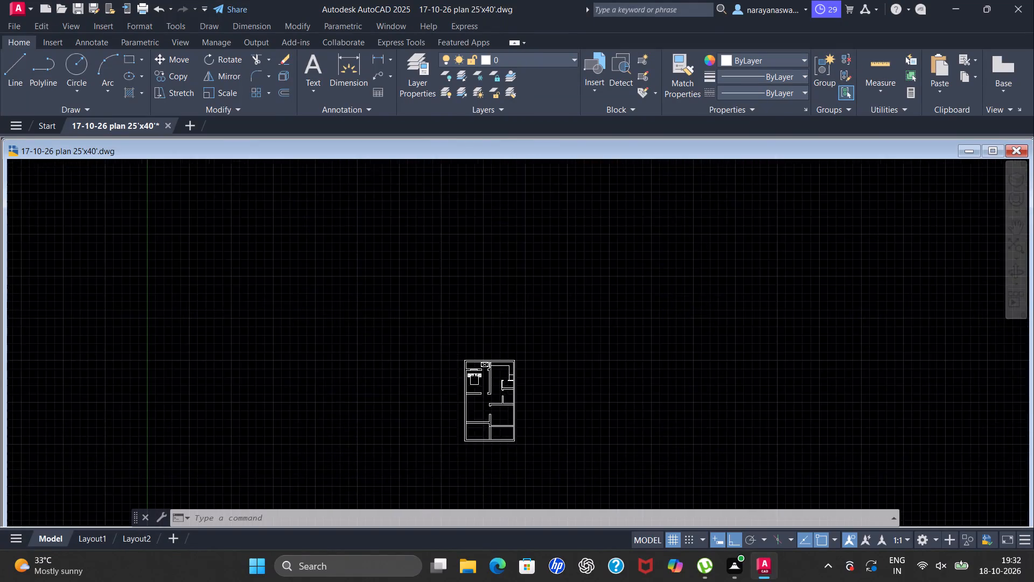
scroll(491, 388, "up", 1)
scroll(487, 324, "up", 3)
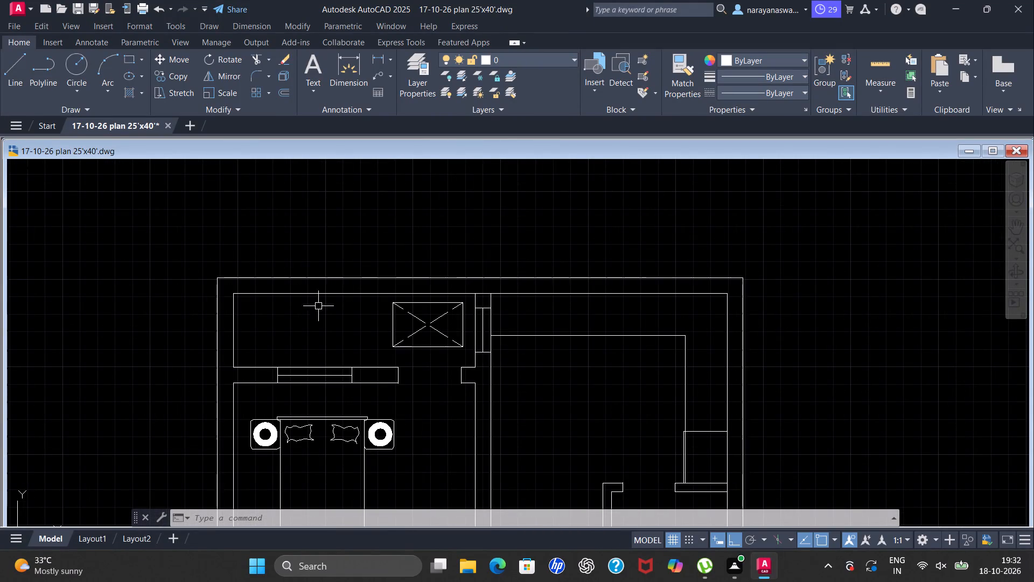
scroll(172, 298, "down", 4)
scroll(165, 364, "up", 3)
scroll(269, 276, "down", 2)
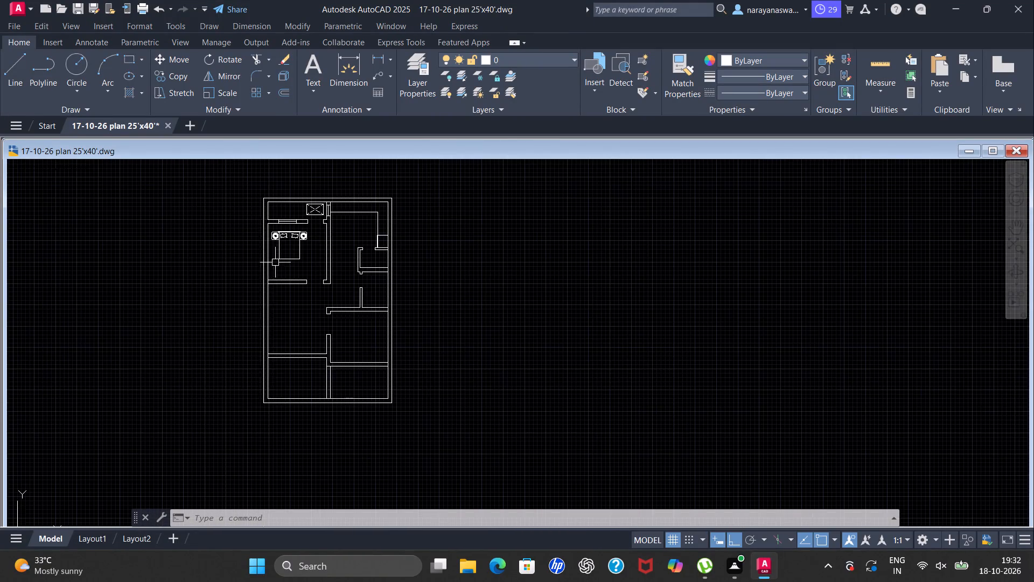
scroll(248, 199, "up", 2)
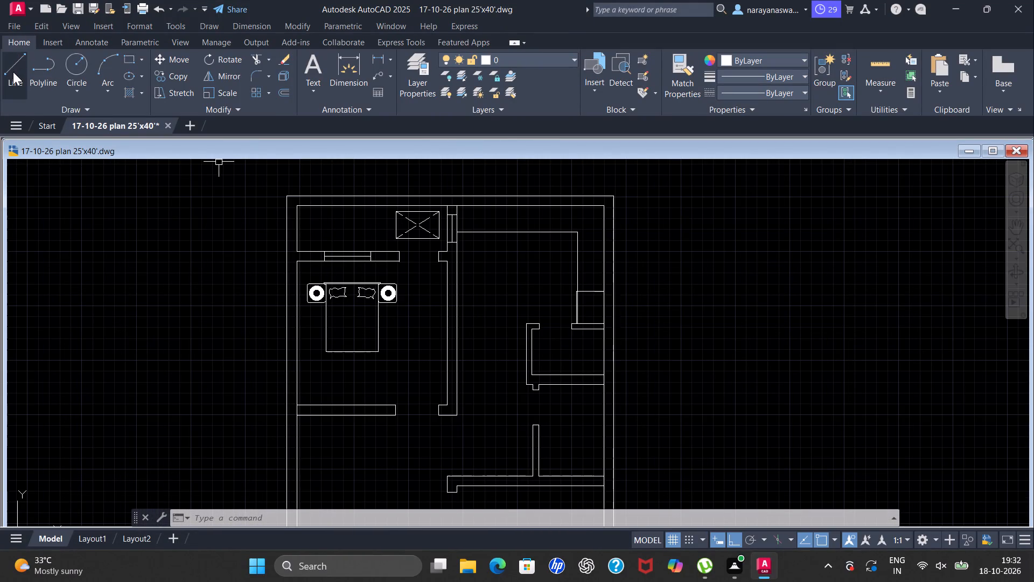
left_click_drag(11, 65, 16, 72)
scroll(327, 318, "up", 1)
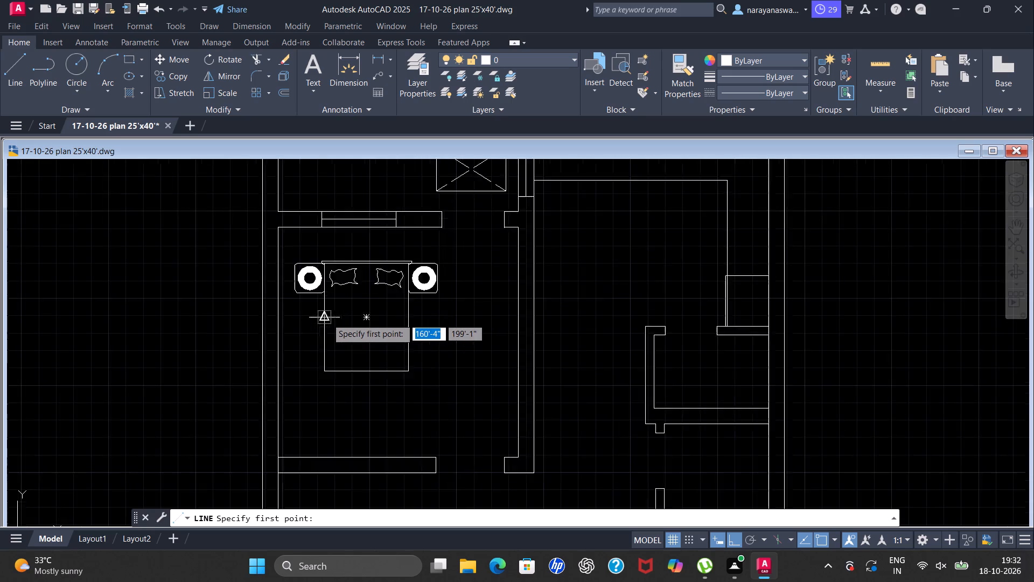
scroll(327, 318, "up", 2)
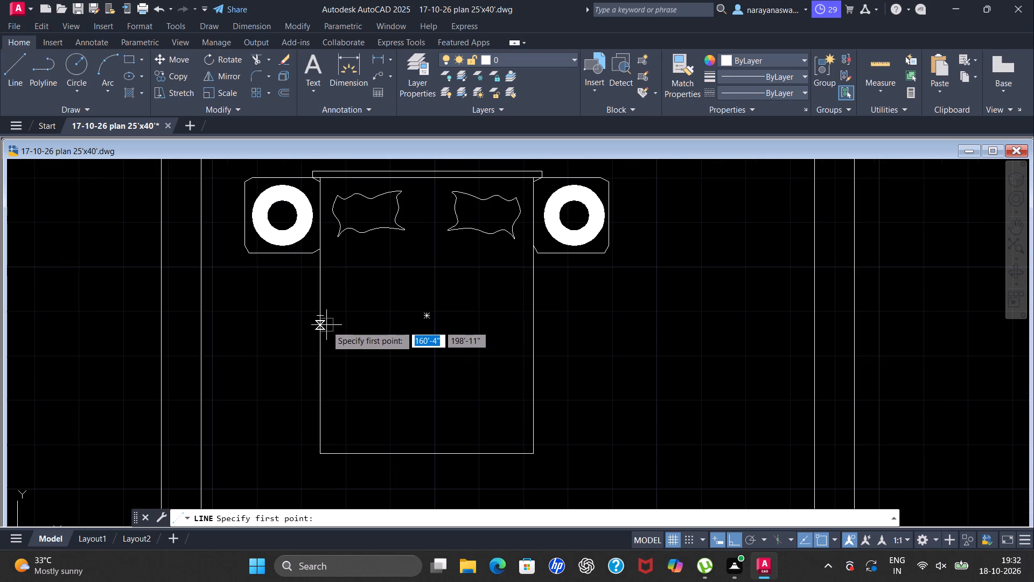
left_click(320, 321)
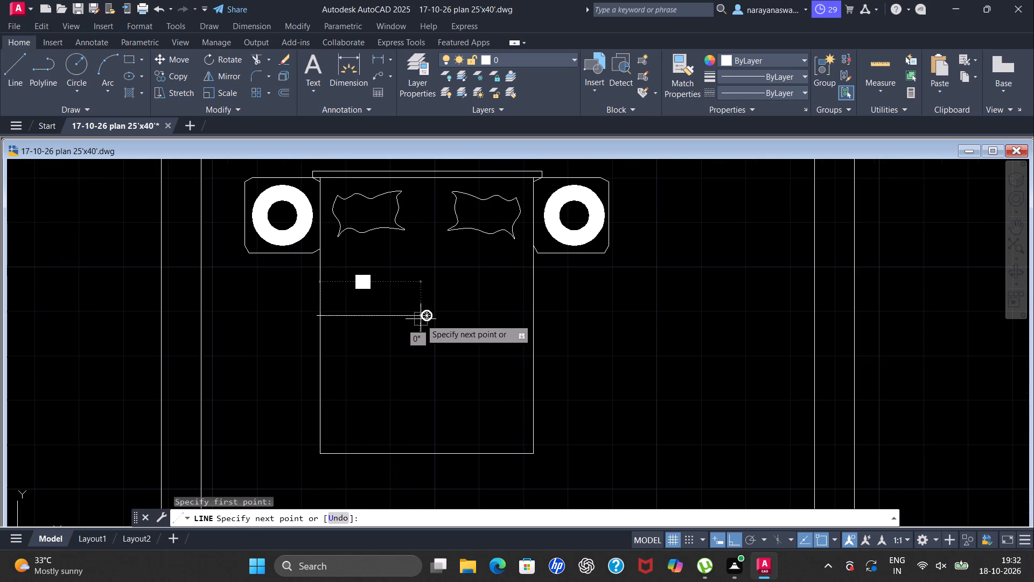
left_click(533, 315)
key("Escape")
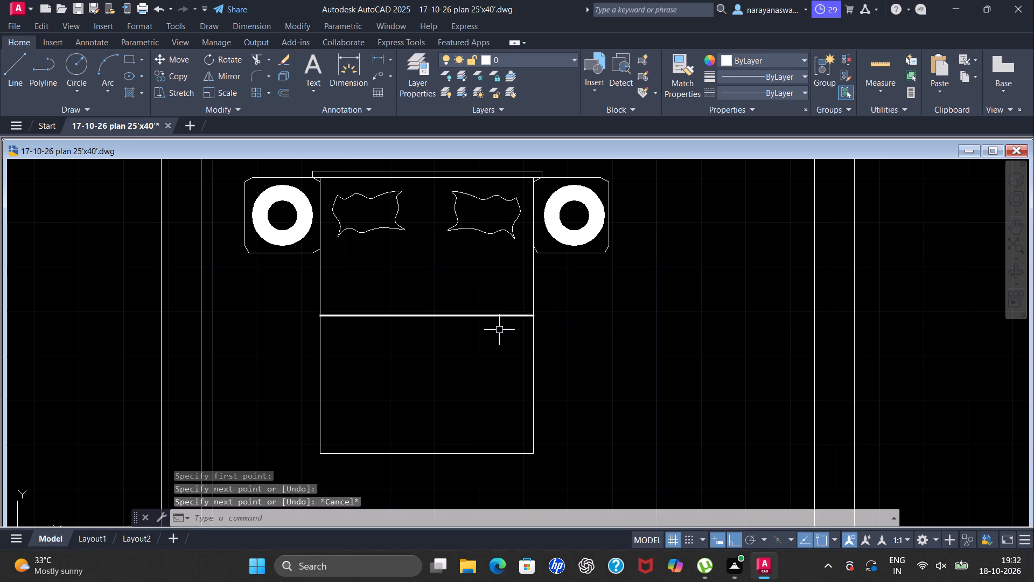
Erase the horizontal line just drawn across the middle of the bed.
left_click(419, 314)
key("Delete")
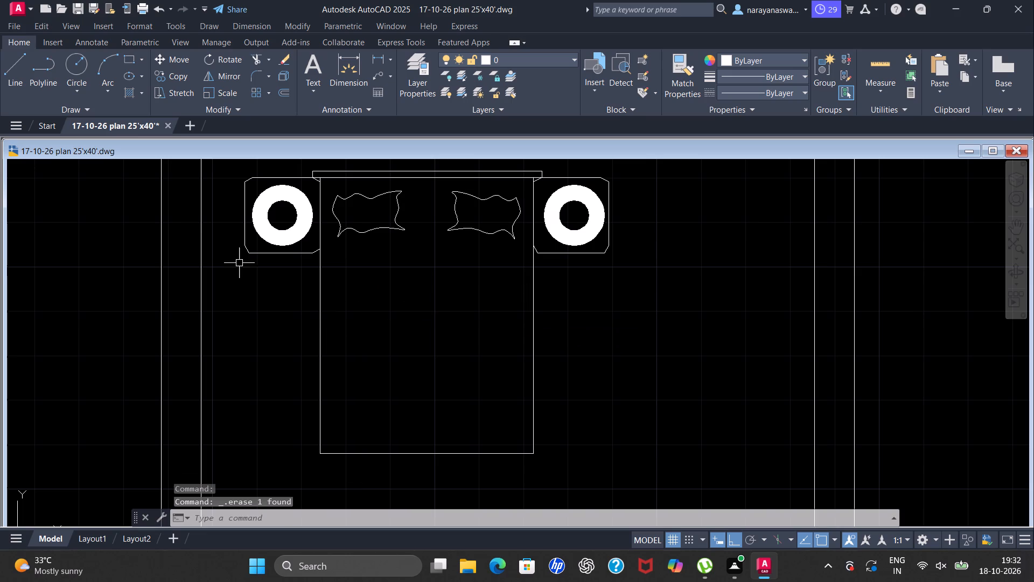
Draw three closely spaced horizontal lines, each about 4' long, across the foot end of the bed from side edge to side edge.
left_click(0, 63)
left_click(15, 73)
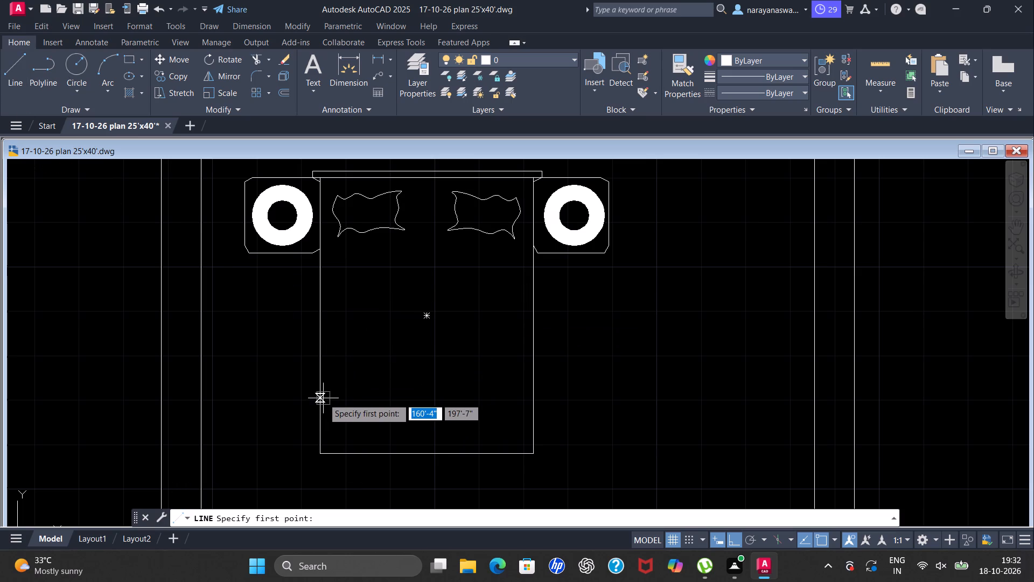
left_click_drag(320, 401, 337, 405)
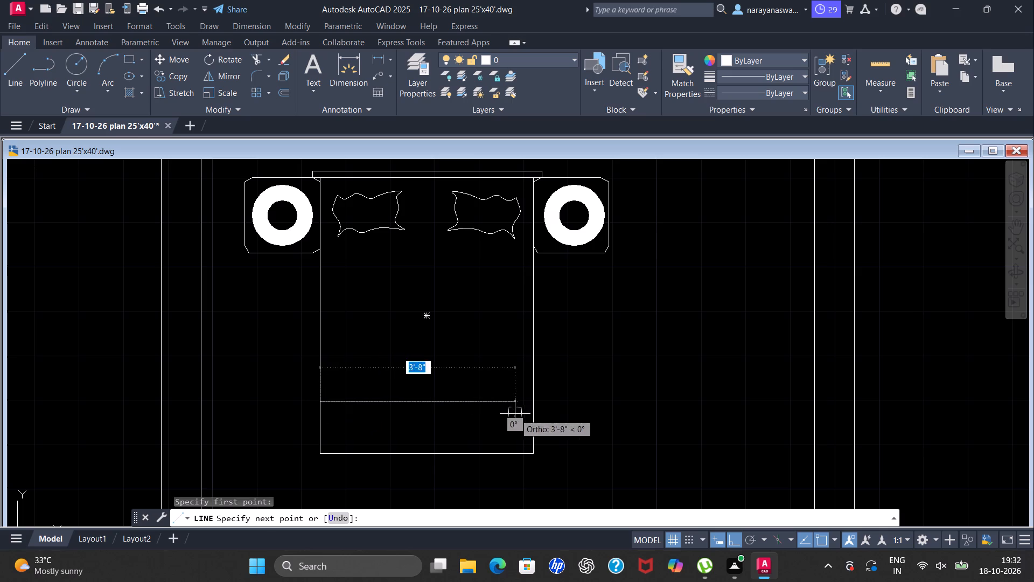
left_click(530, 403)
key("Escape")
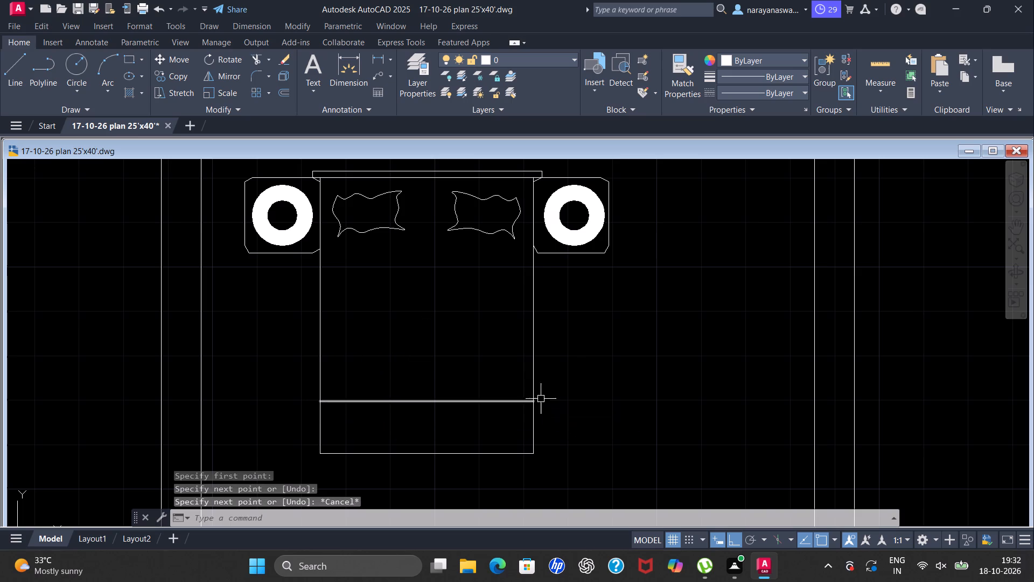
key("space")
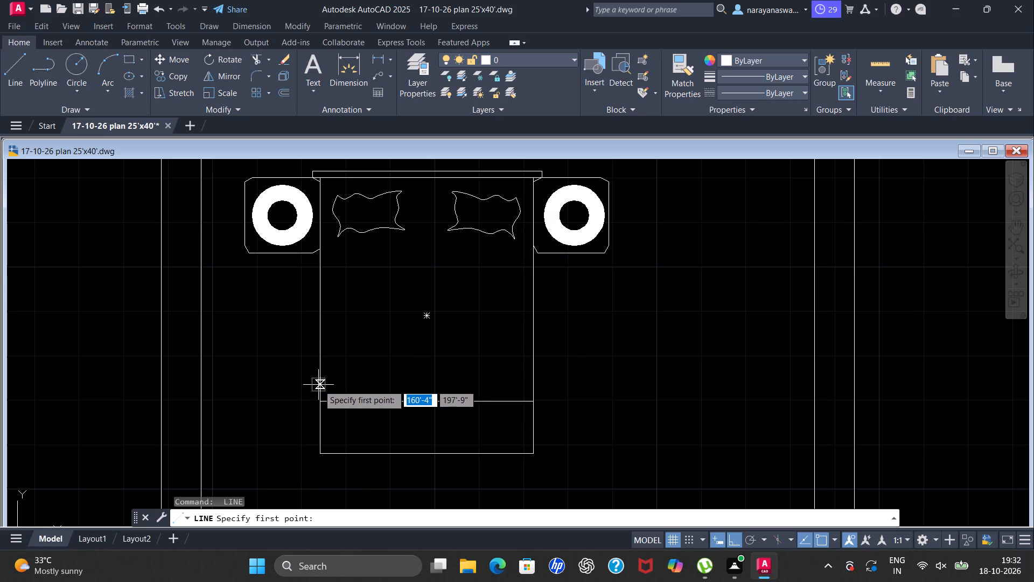
left_click(320, 383)
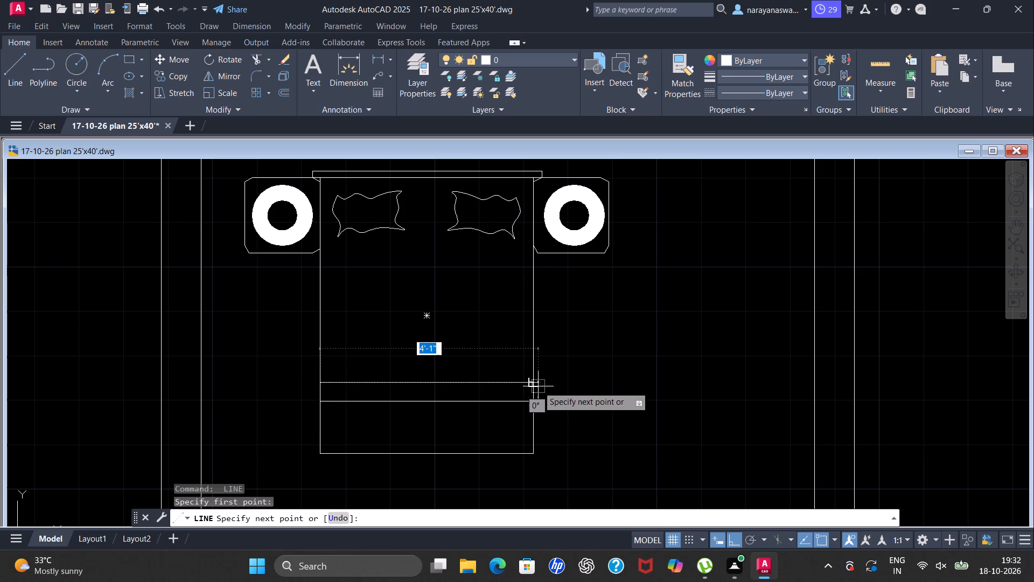
left_click(535, 385)
key("space")
key("space")
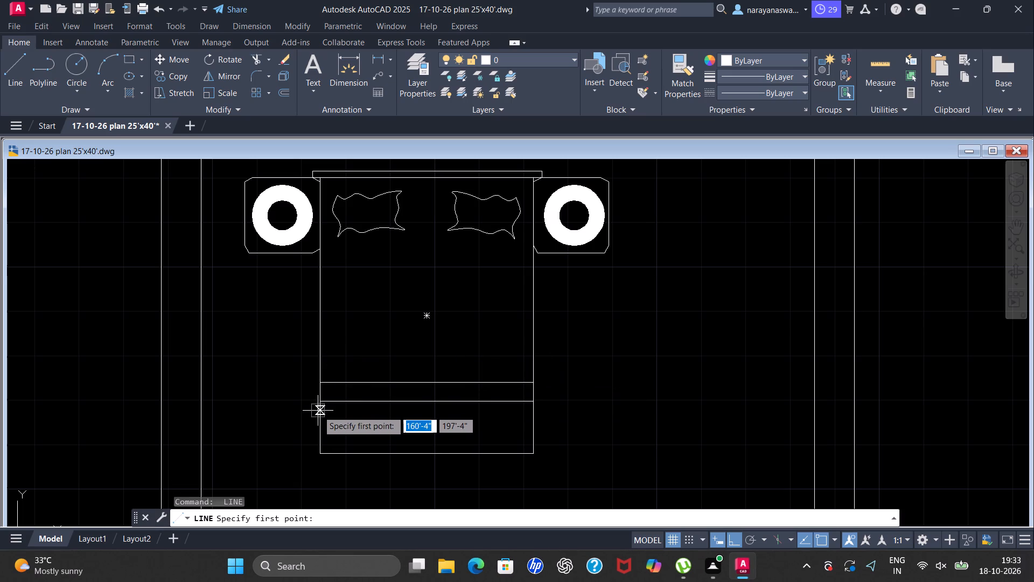
left_click_drag(319, 416, 329, 413)
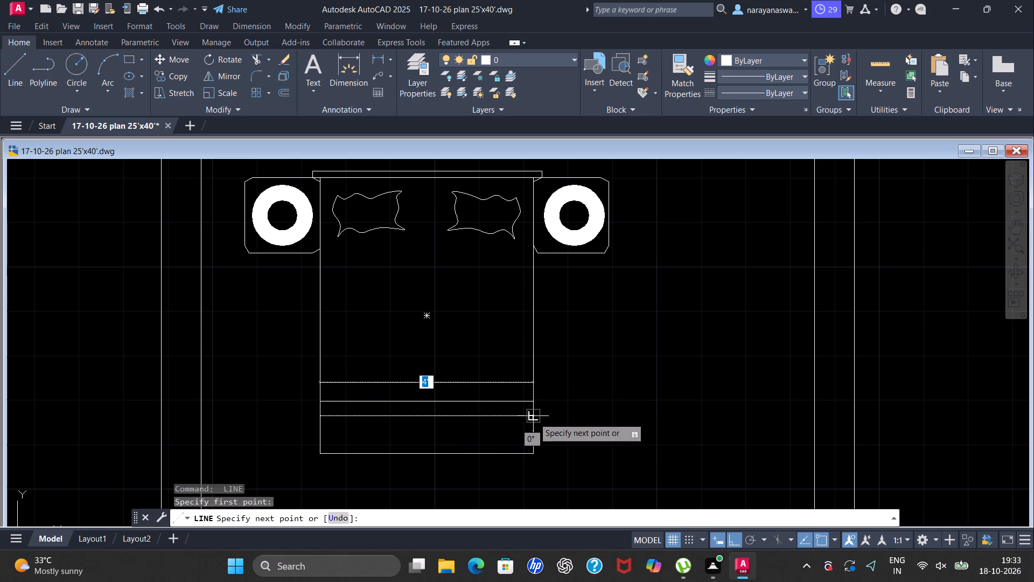
left_click(534, 418)
key("space")
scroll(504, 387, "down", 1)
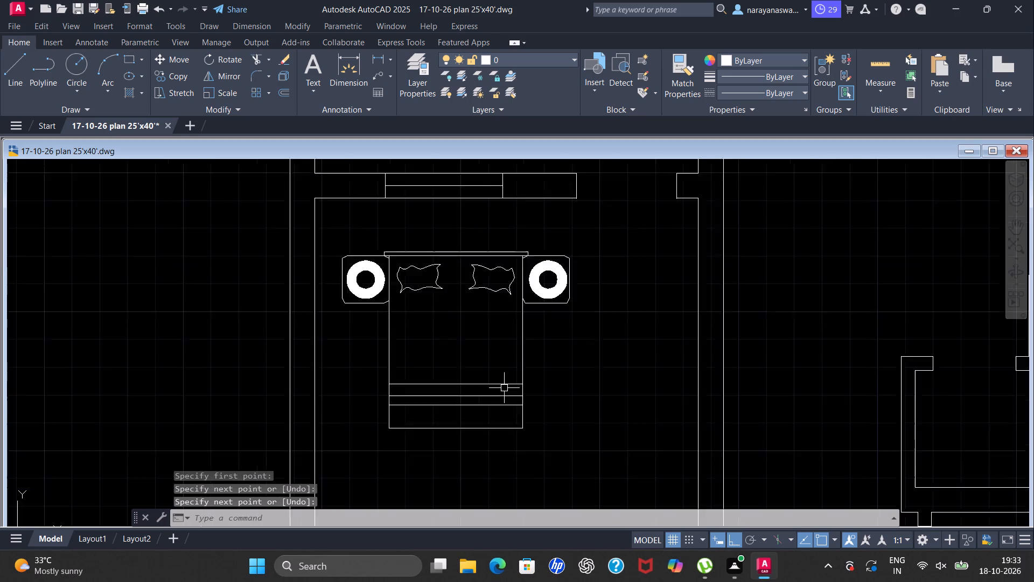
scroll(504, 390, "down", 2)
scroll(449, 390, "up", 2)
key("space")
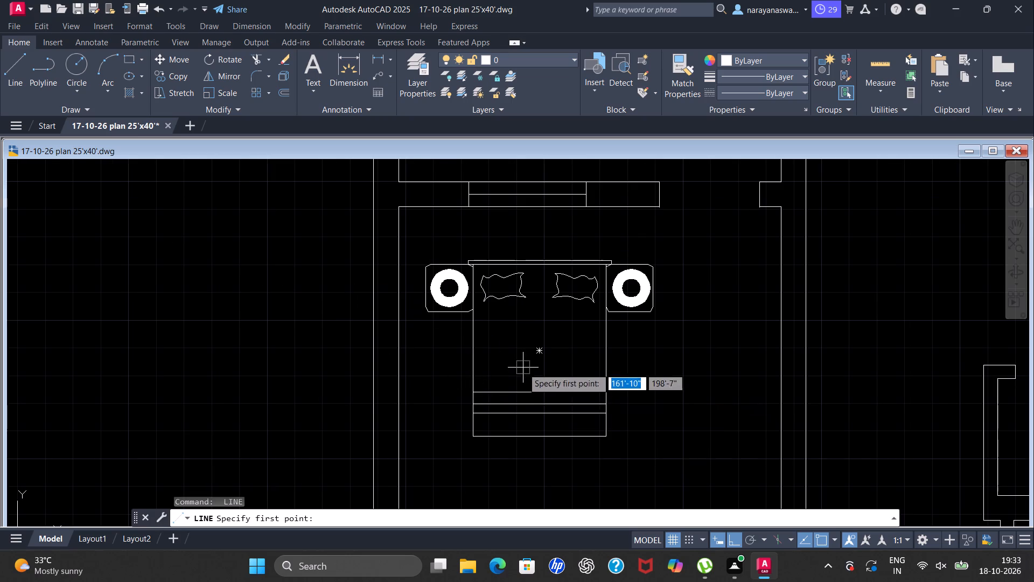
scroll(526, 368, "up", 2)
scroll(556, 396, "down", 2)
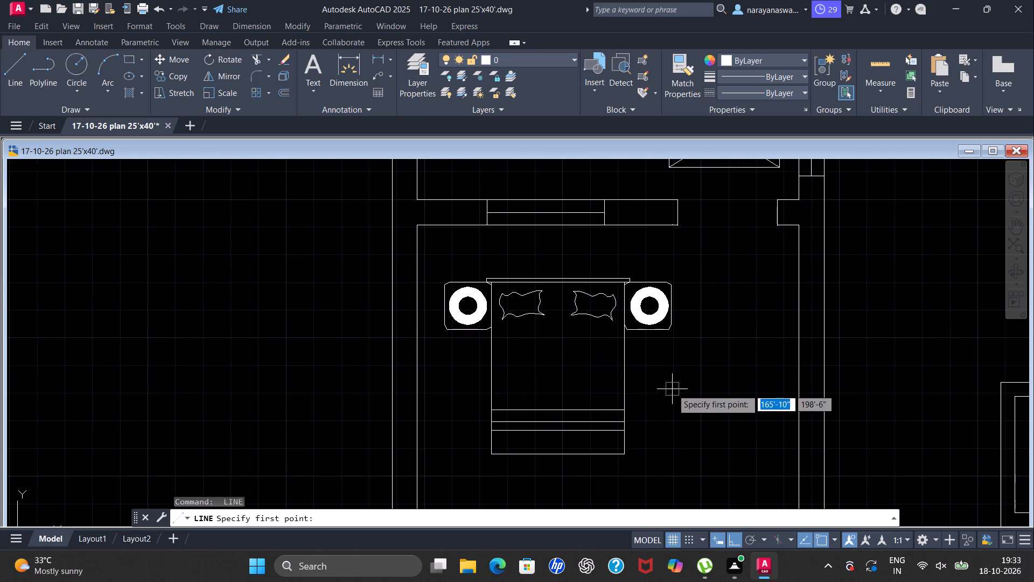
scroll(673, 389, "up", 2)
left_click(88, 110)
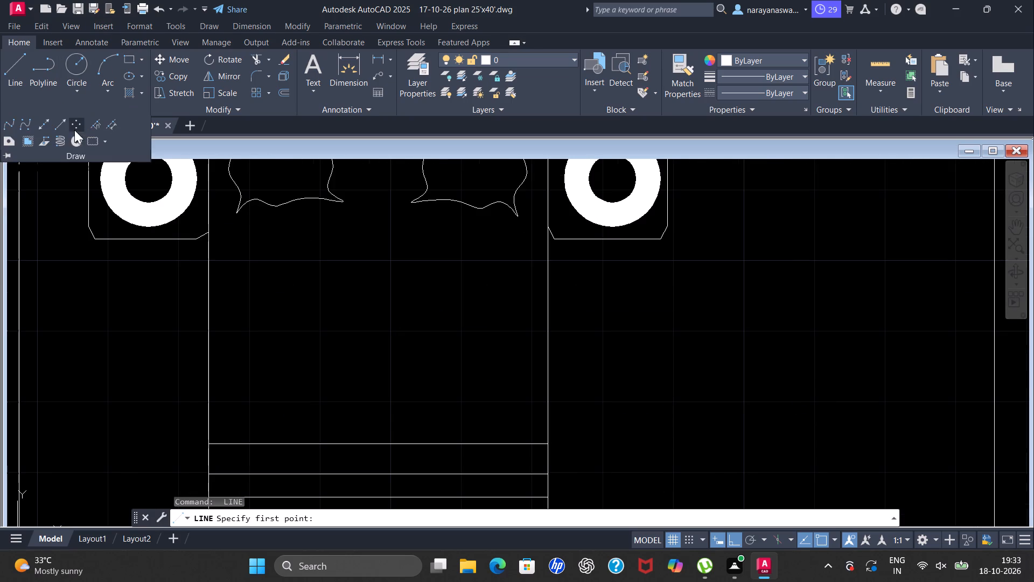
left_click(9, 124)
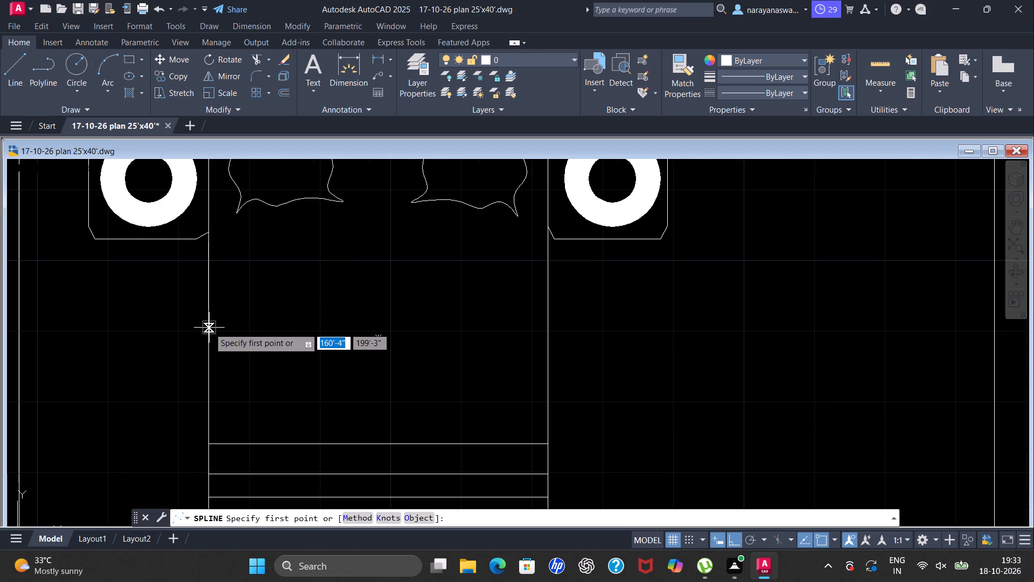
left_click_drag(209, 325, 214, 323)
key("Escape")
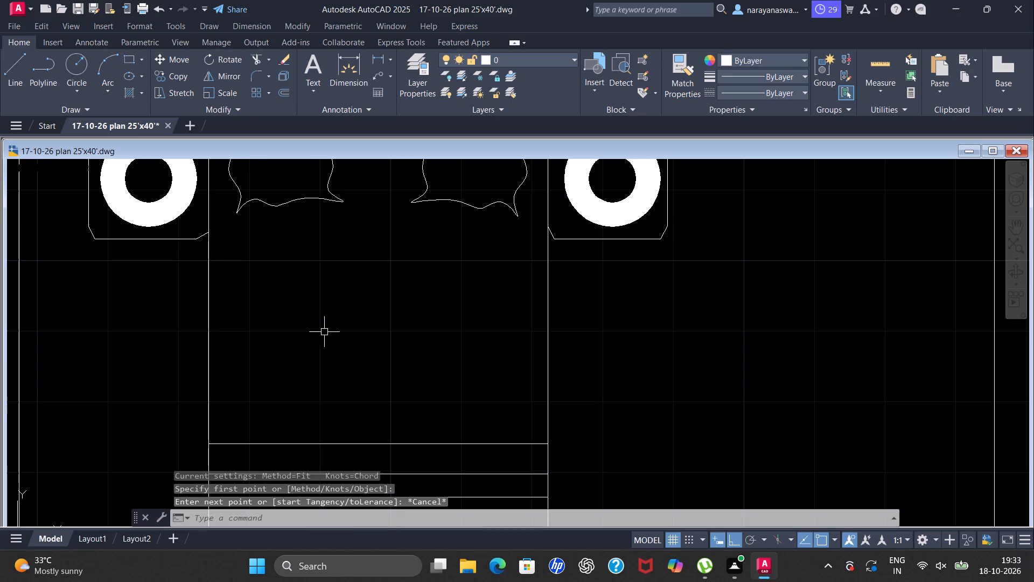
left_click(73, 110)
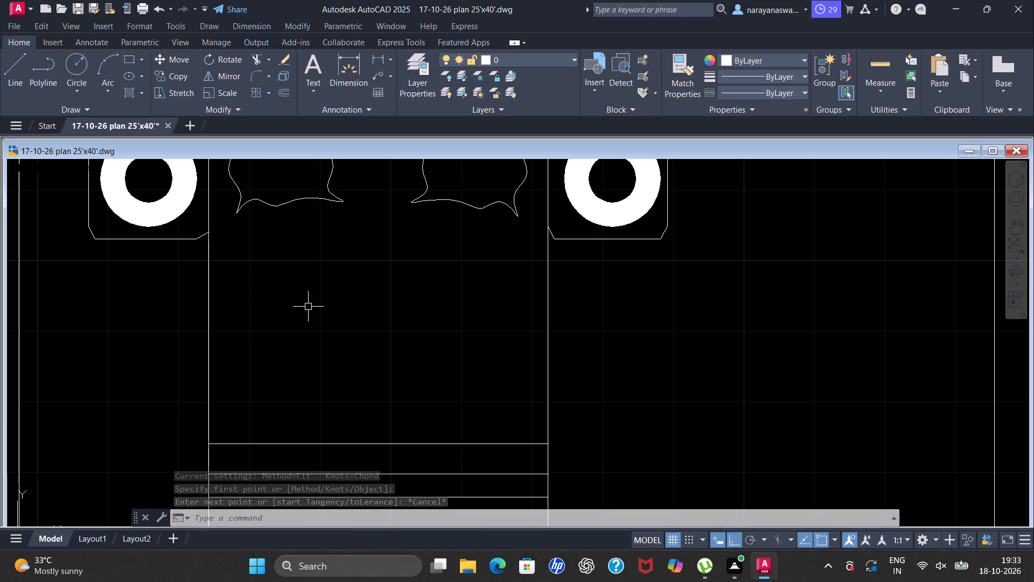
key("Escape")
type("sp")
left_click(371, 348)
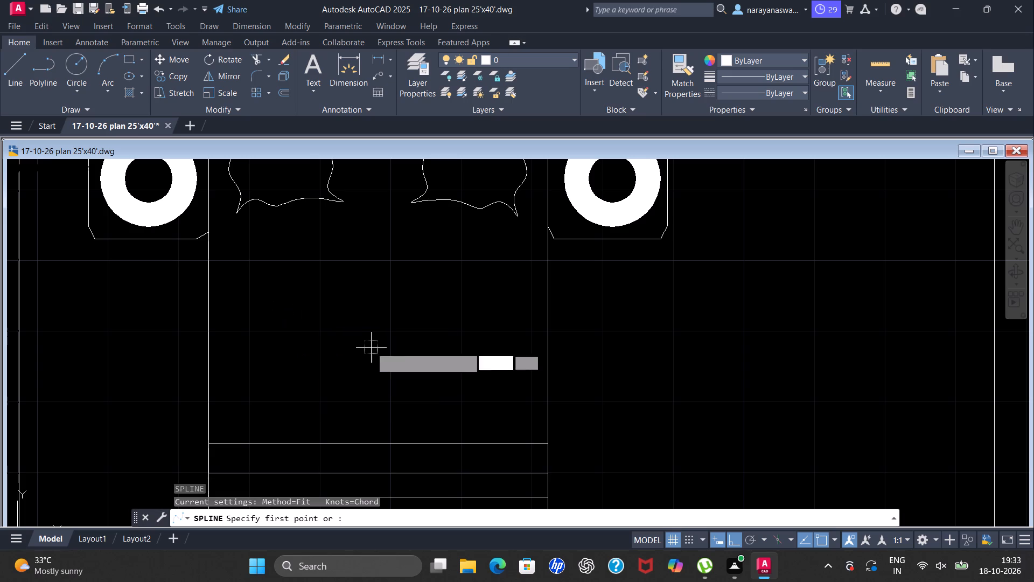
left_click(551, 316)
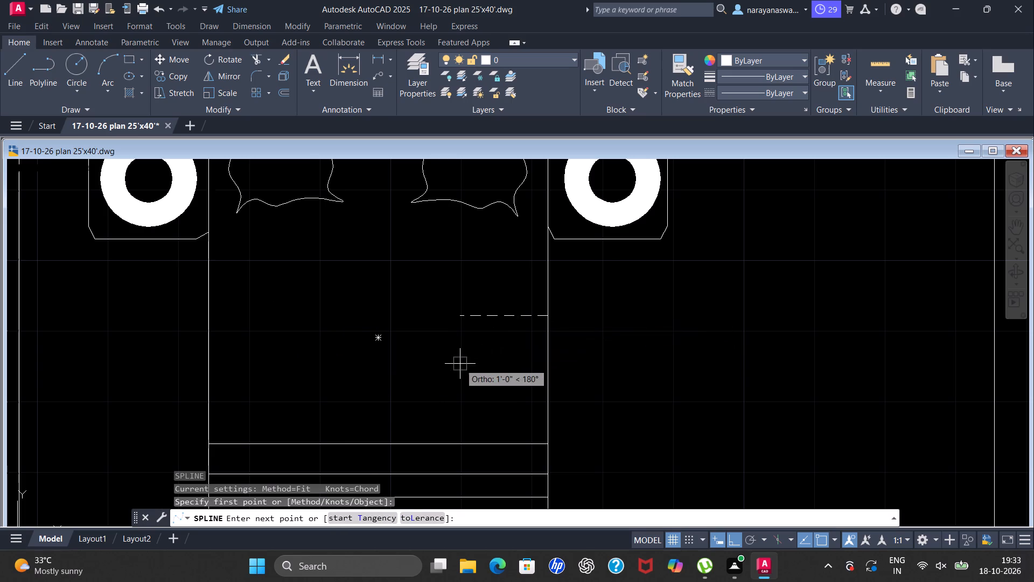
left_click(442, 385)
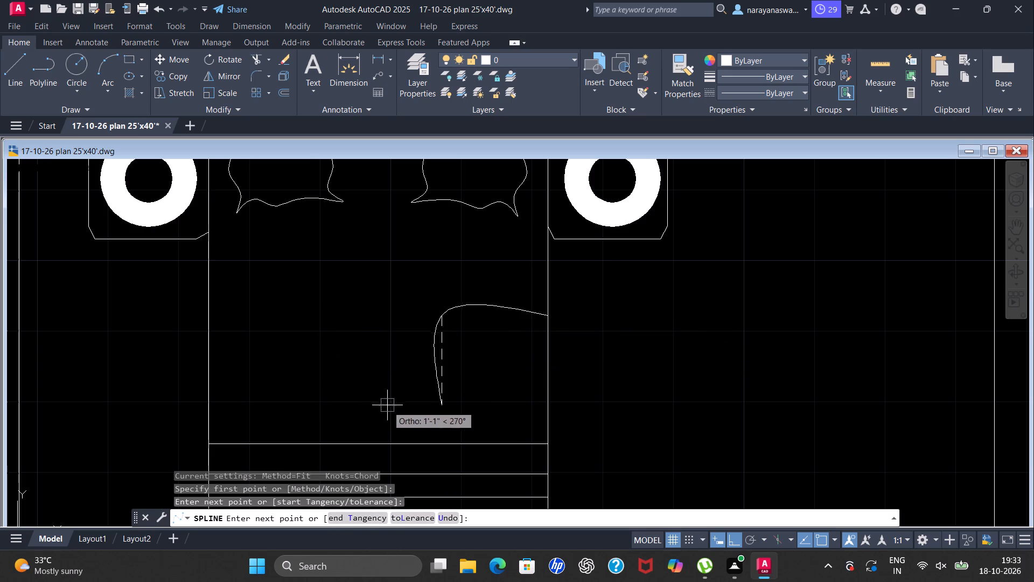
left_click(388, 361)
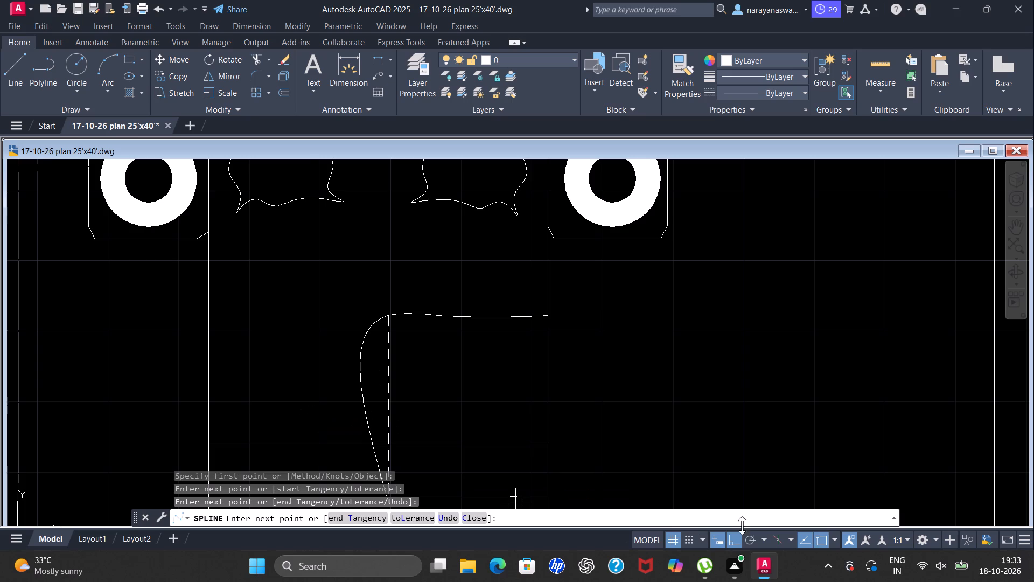
Turn off Ortho mode.
left_click(736, 541)
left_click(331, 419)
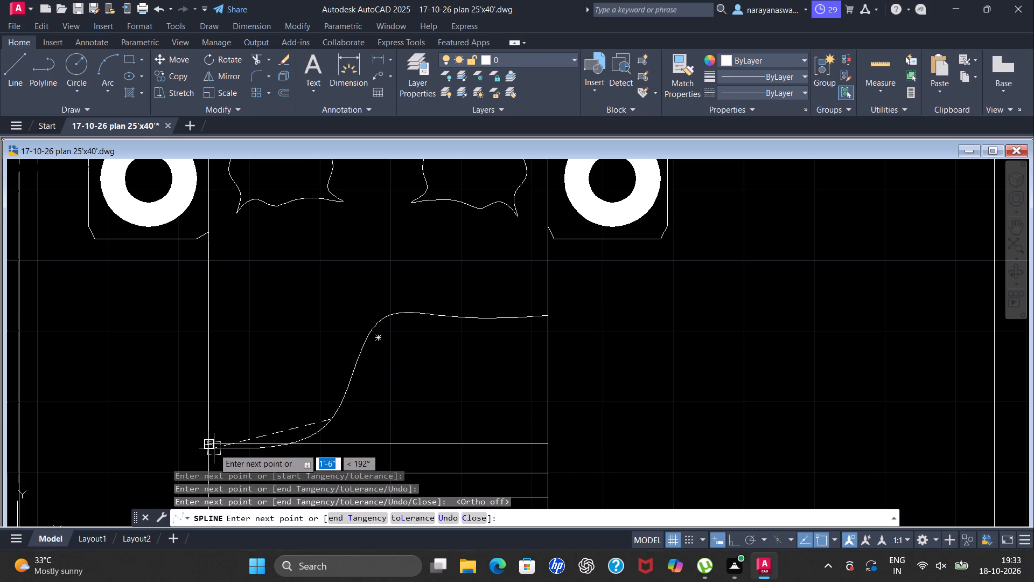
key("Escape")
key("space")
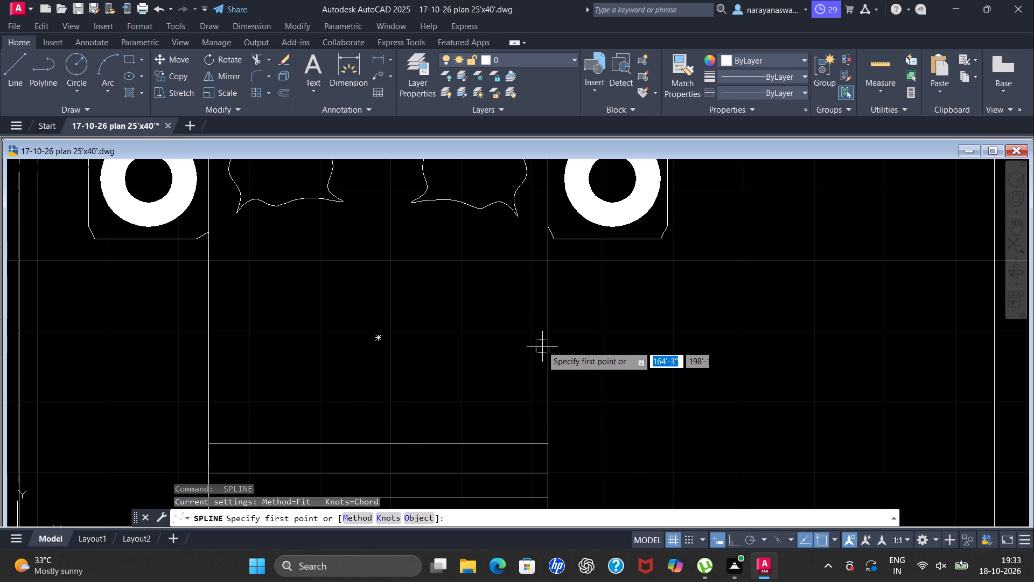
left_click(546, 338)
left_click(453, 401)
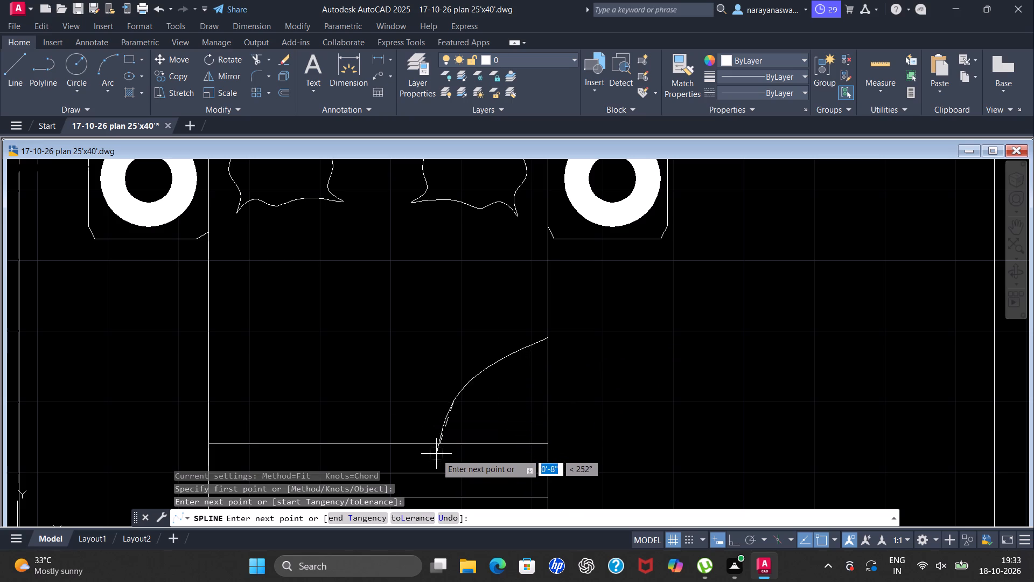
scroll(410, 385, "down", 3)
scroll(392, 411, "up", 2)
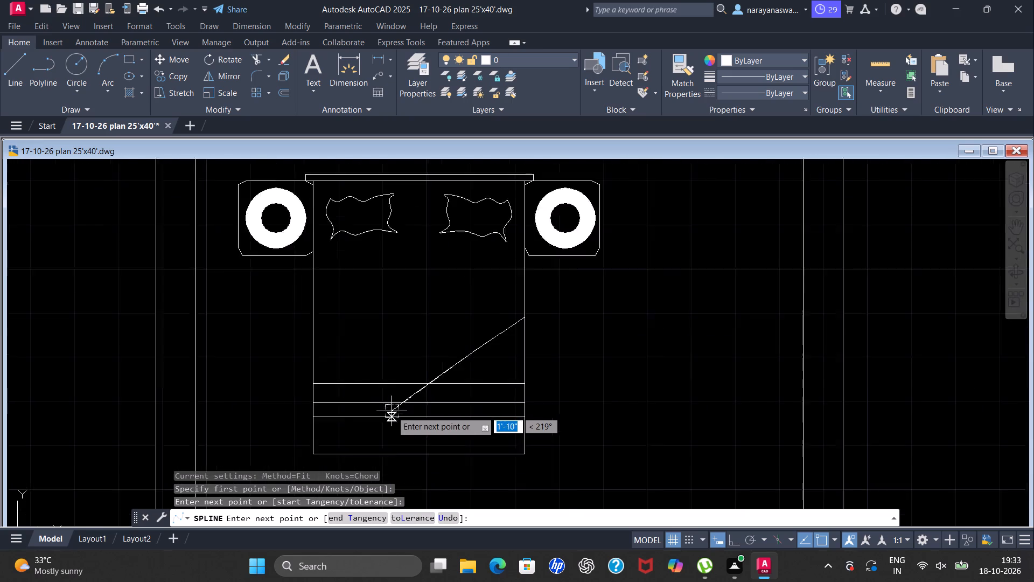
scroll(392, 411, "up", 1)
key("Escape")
Draw a five-point wavy spline across the bed from its right side edge down to just inside the left edge, above the stripes.
key("space")
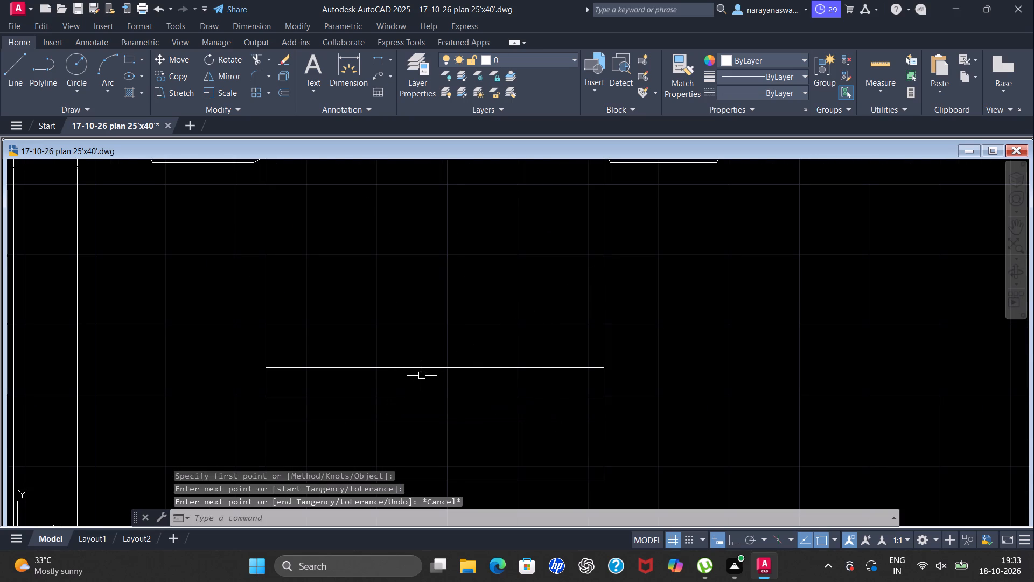
left_click(607, 212)
left_click(520, 254)
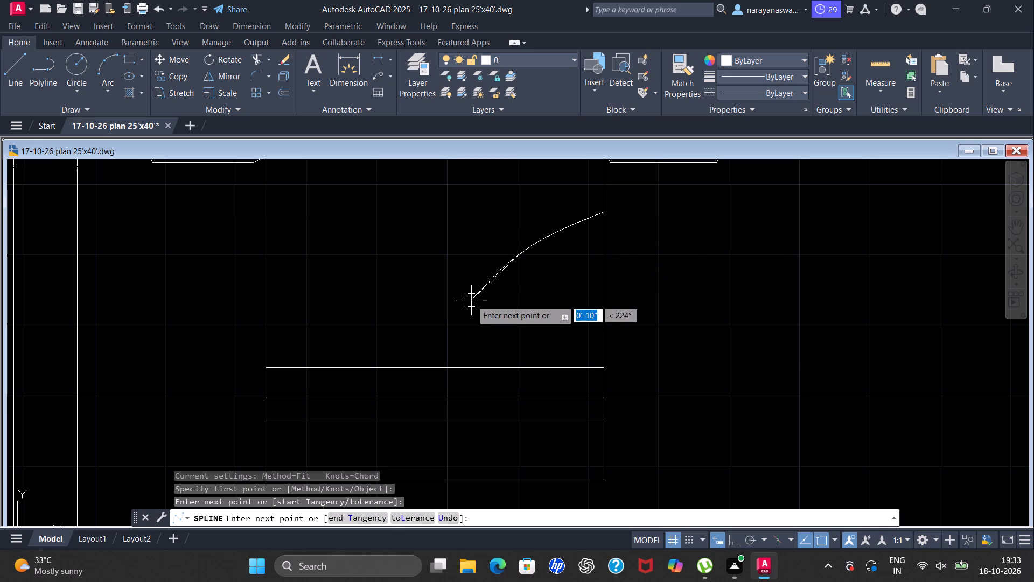
left_click(449, 308)
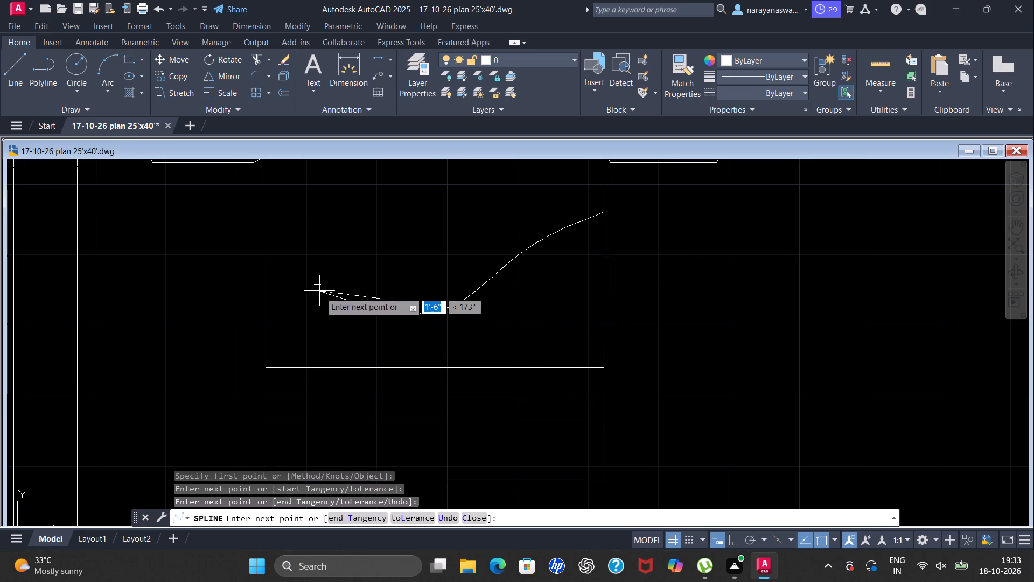
left_click(320, 307)
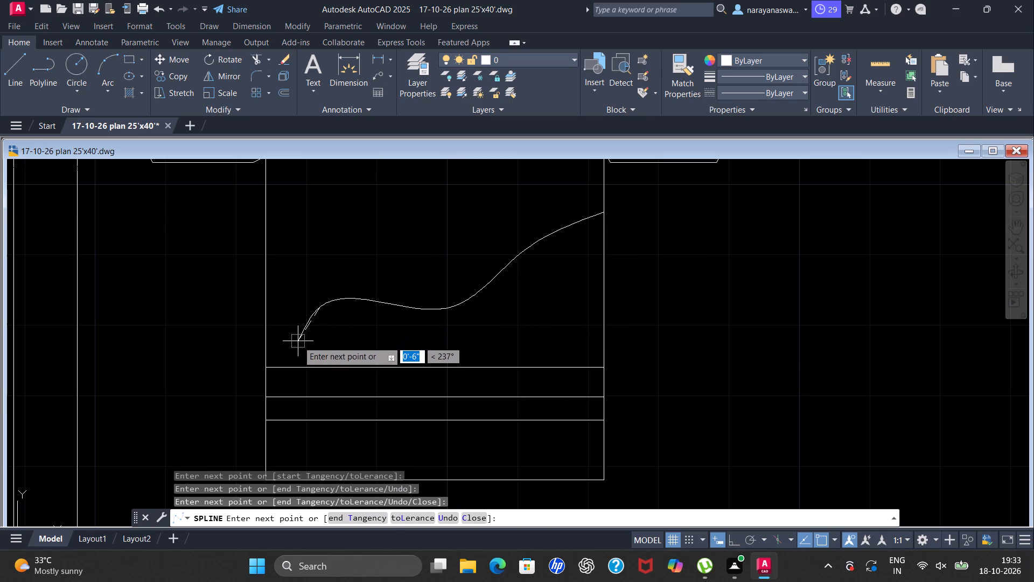
left_click(298, 341)
key("Return")
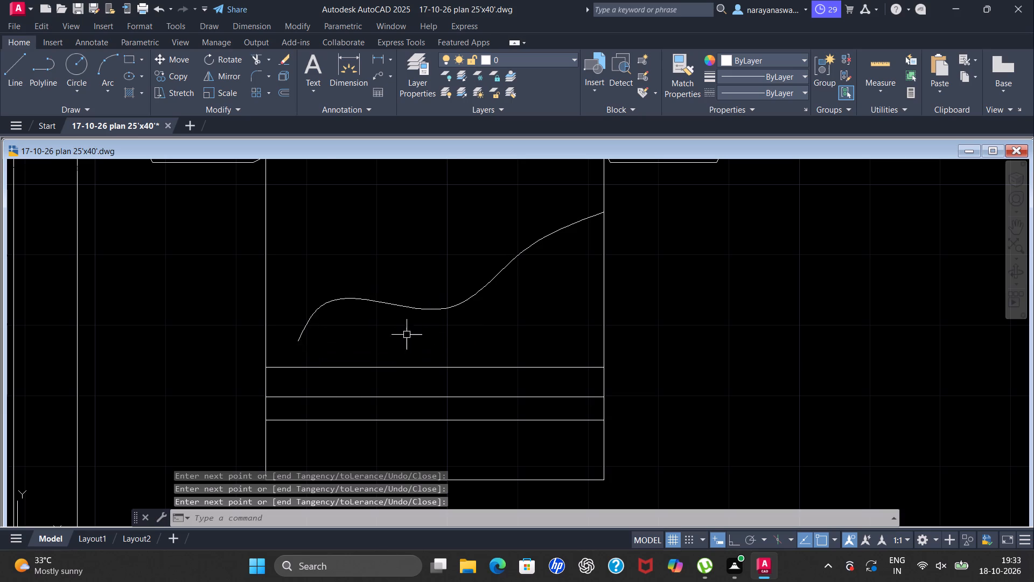
Draw a shallow three-point arc from the spline's lower free end back up to the spline, closing a leaf-shaped fold.
scroll(428, 306, "down", 3)
scroll(431, 300, "up", 2)
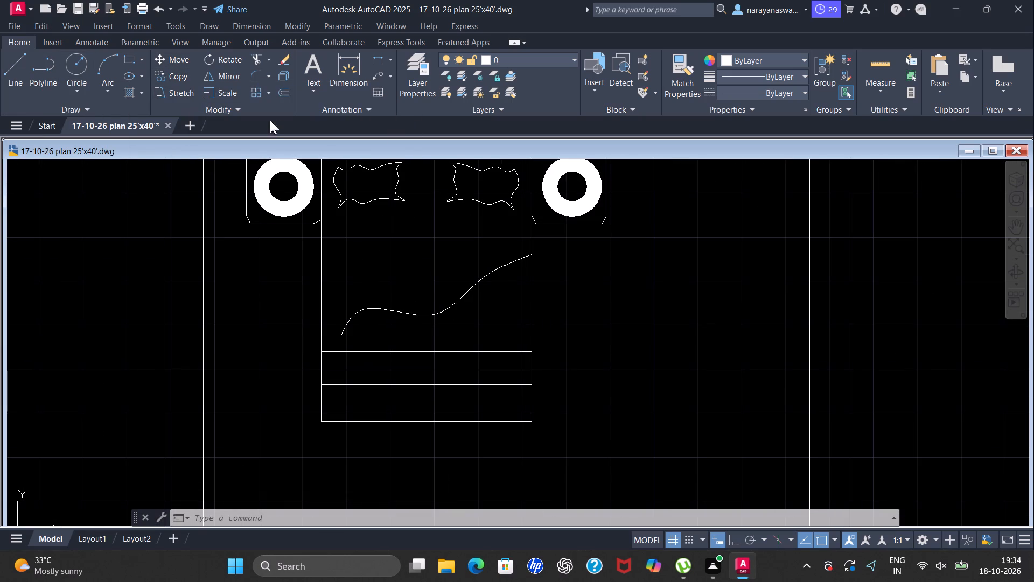
left_click(101, 60)
left_click_drag(342, 339, 351, 338)
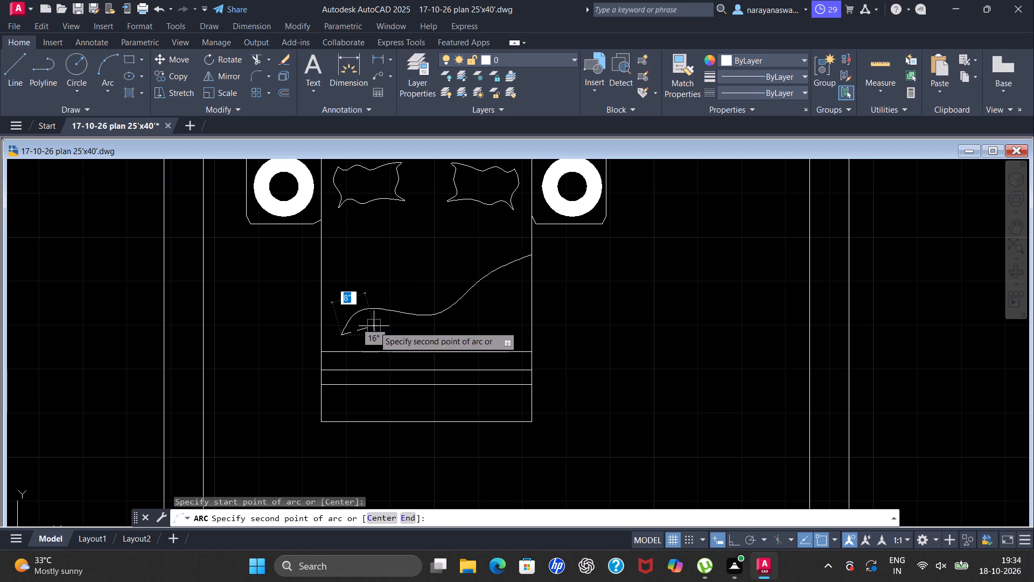
left_click(375, 319)
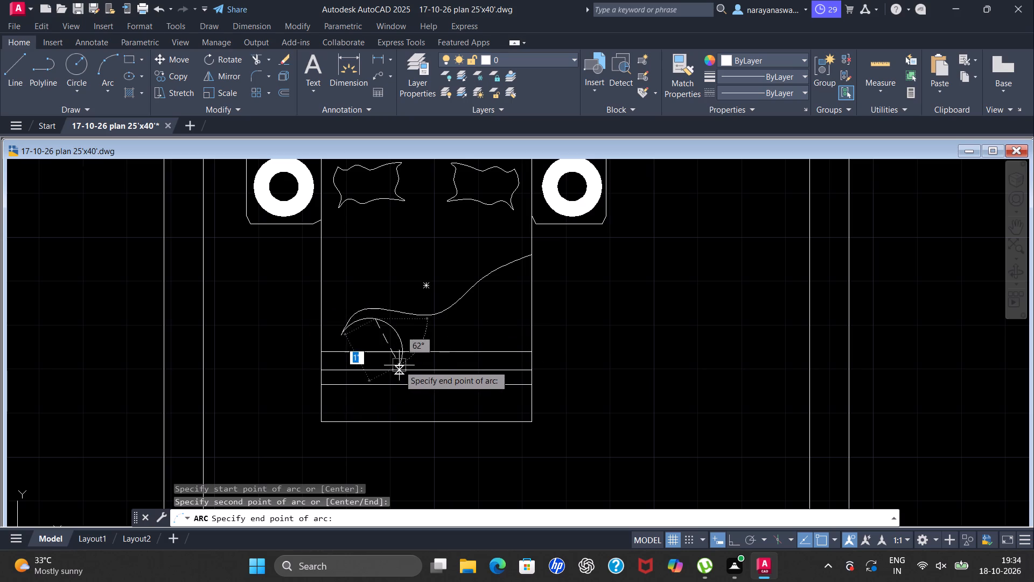
left_click(394, 316)
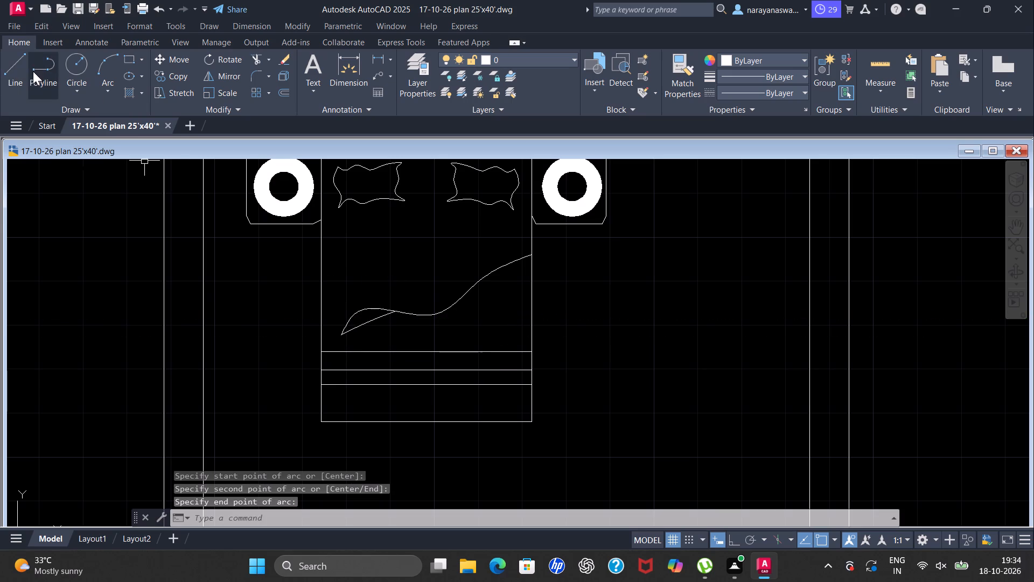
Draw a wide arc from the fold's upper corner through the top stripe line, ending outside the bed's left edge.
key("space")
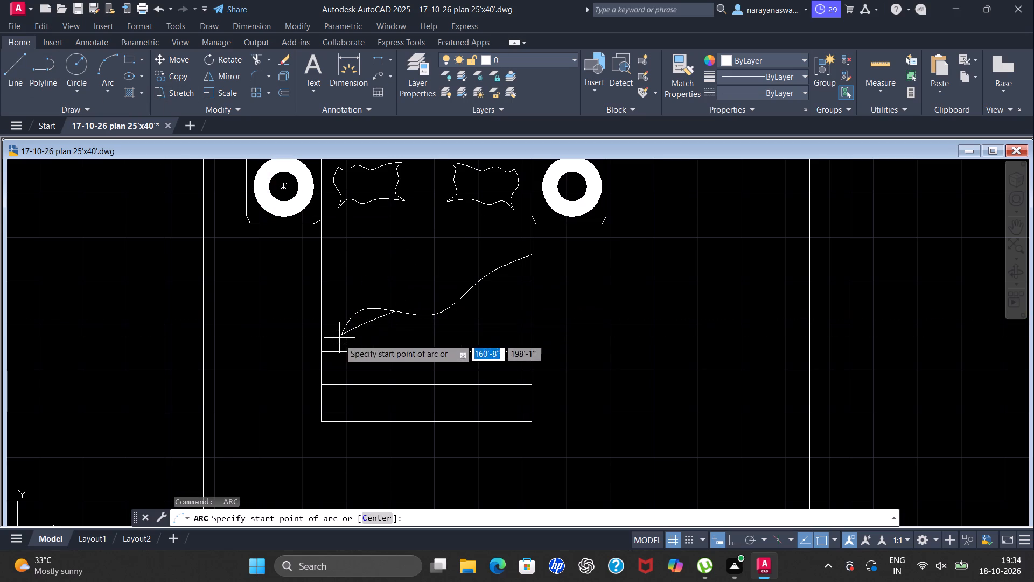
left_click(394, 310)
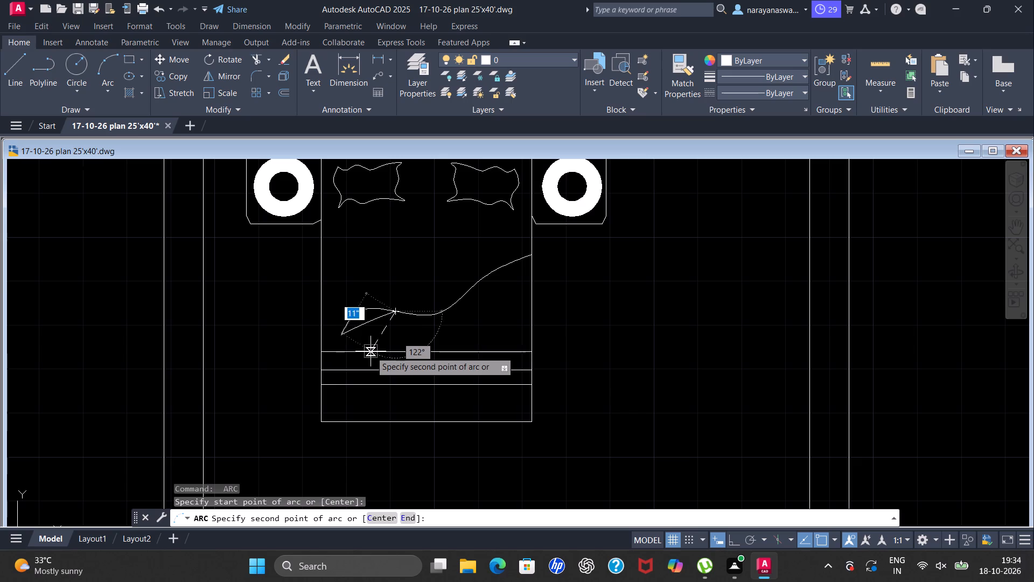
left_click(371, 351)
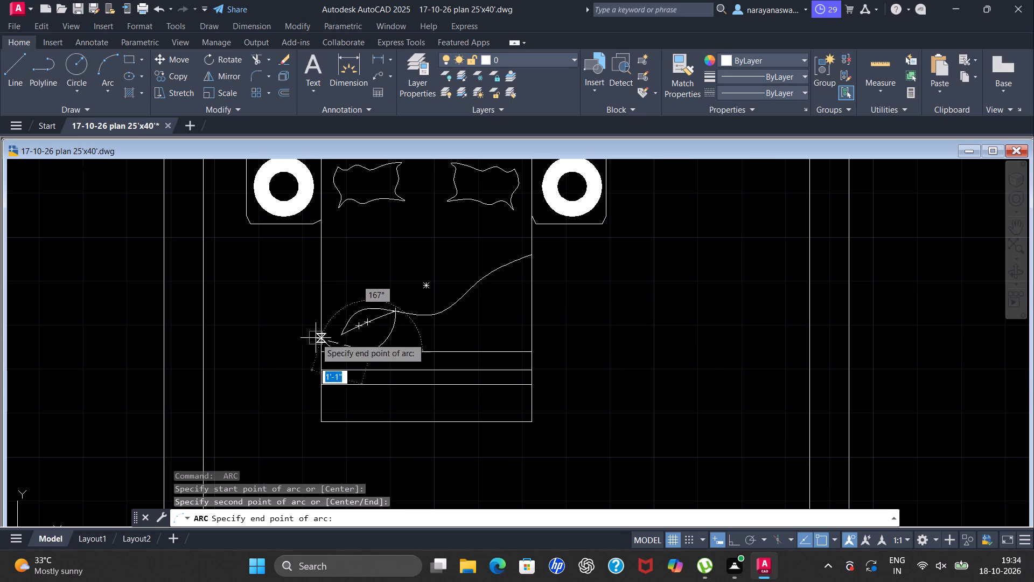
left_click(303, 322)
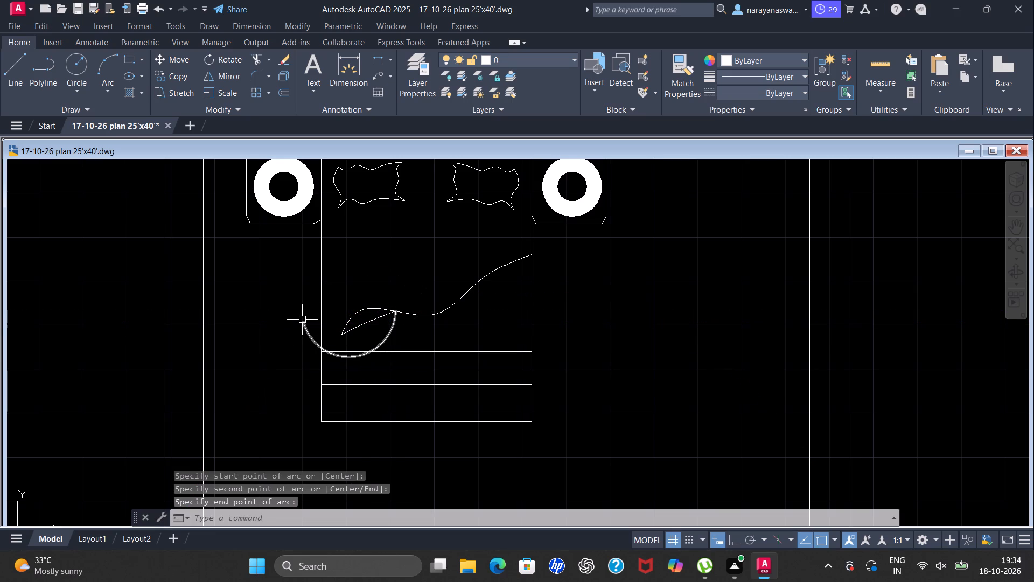
Draw a diagonal line about 8" long from the fold's upper corner down toward the top stripe.
left_click(13, 66)
left_click(391, 314)
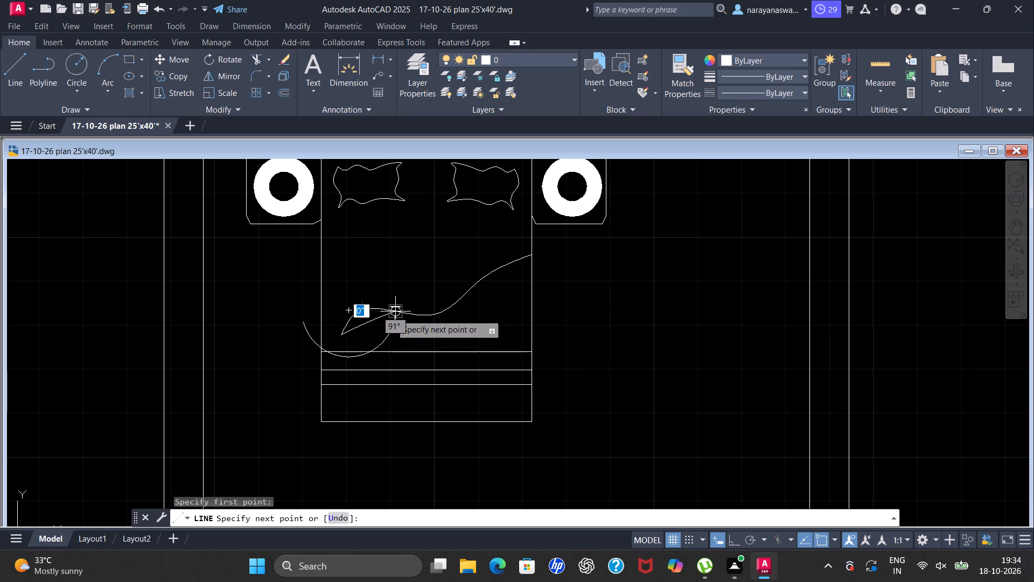
left_click(373, 337)
key("Escape")
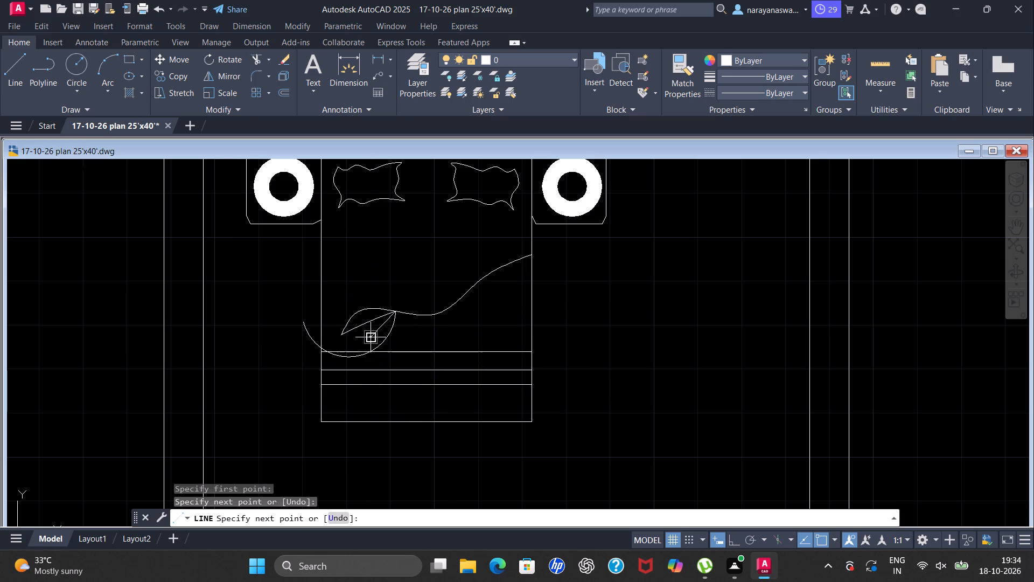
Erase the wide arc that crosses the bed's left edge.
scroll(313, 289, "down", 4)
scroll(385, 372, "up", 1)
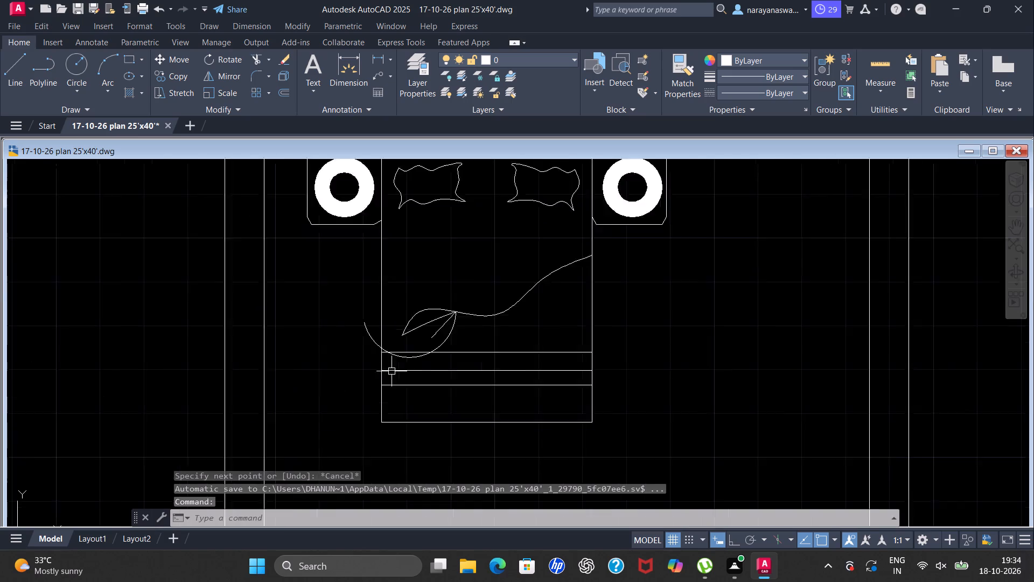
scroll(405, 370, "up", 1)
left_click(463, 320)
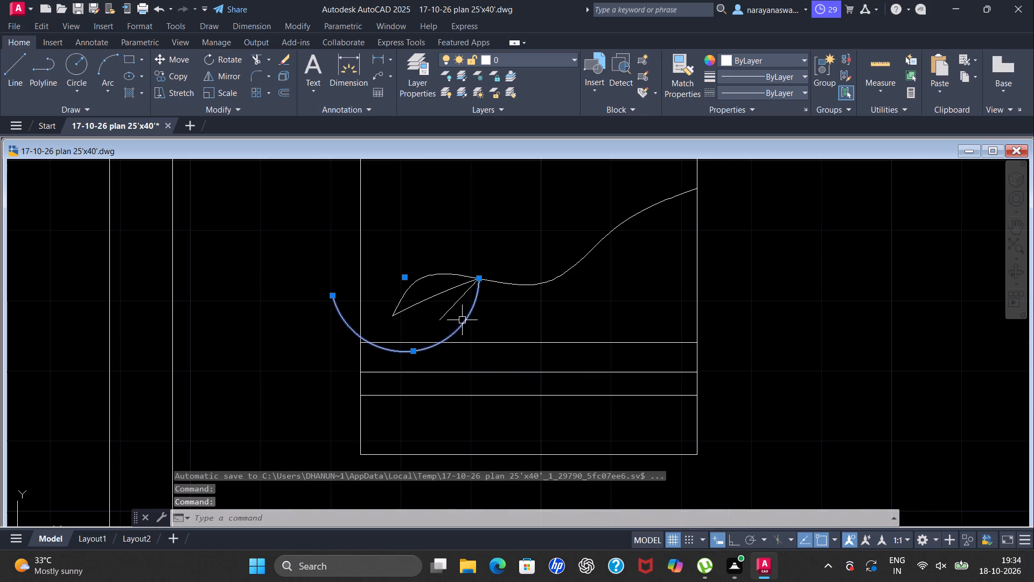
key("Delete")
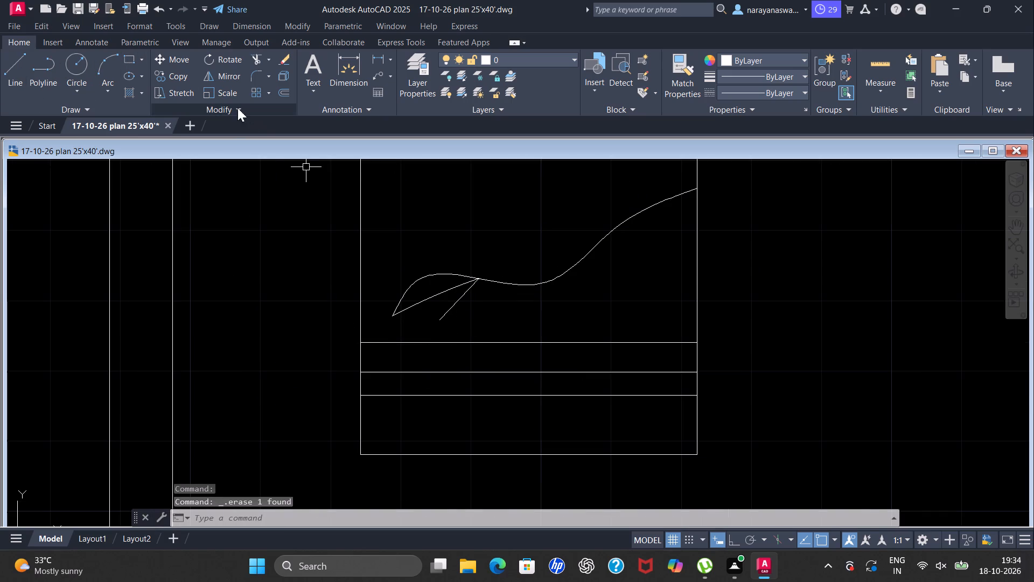
Draw a three-point arc from the fold's upper corner through the short diagonal line's lower end, ending about 3" past it.
left_click(107, 58)
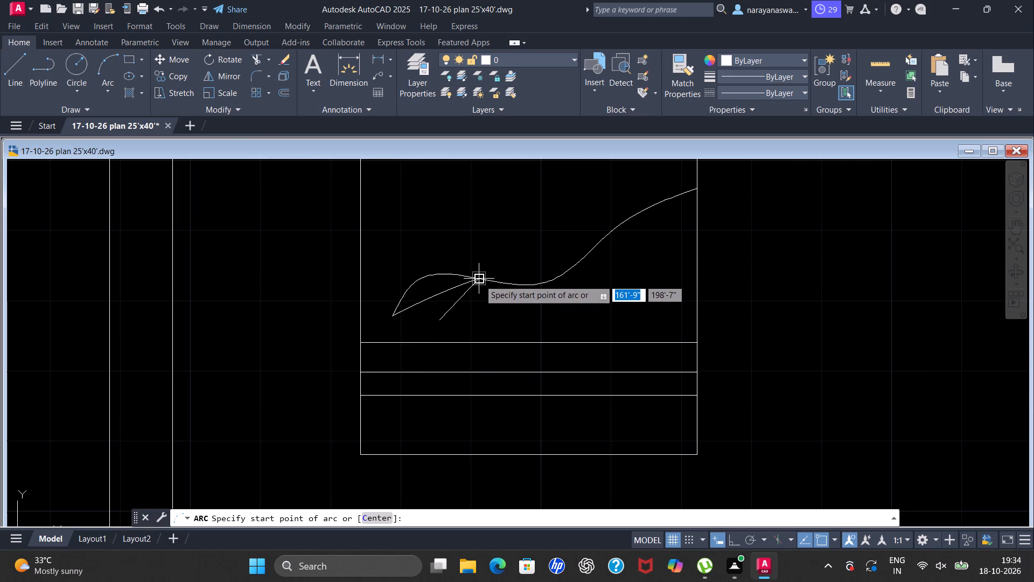
left_click(476, 272)
left_click(439, 325)
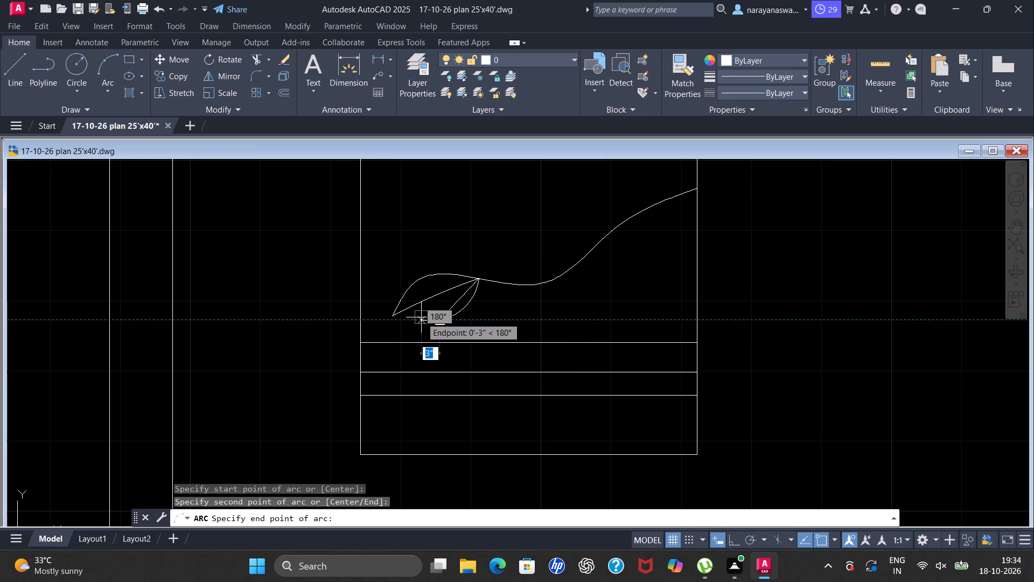
left_click(423, 314)
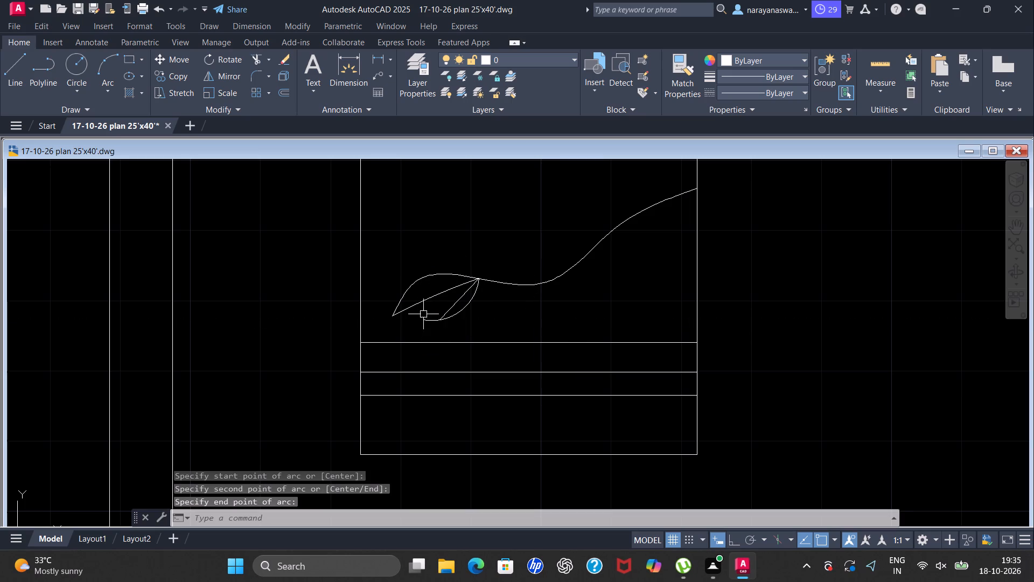
Trim off the arc's overhang beyond the short diagonal line's lower end to close the second fold leaf.
scroll(462, 316, "up", 2)
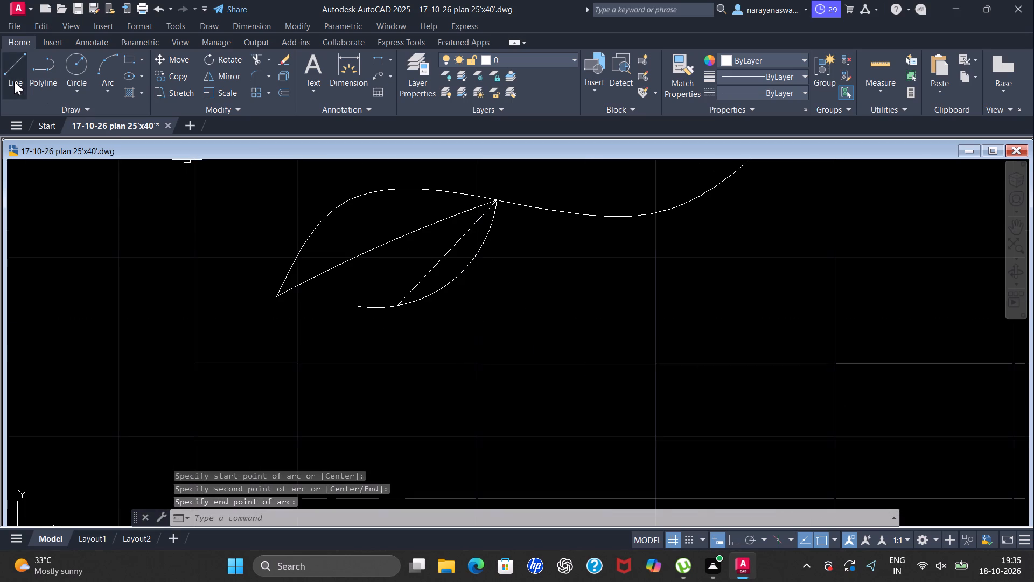
key("t")
key("r")
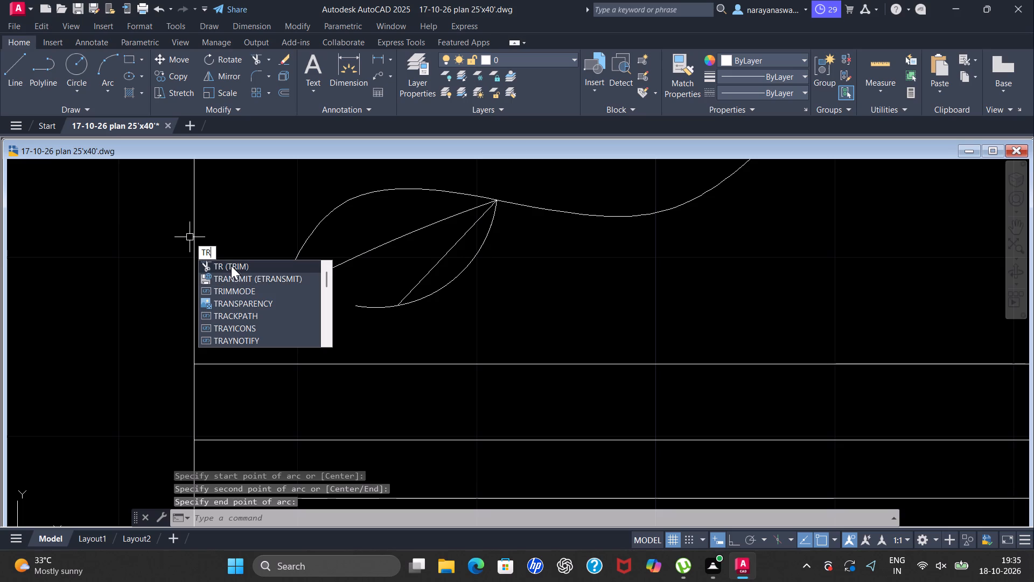
left_click(240, 262)
left_click_drag(380, 304, 381, 320)
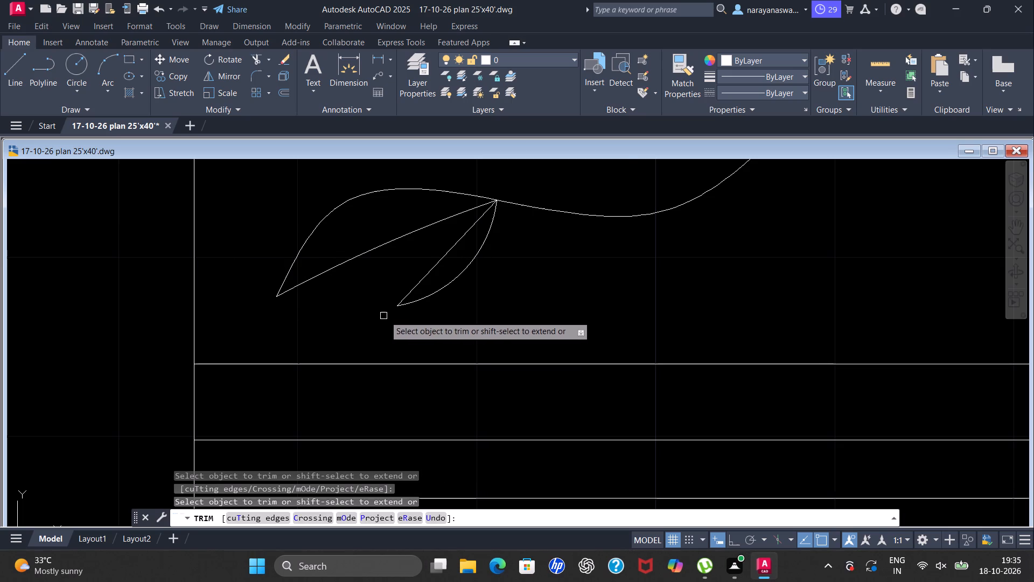
scroll(403, 317, "down", 3)
scroll(498, 314, "down", 2)
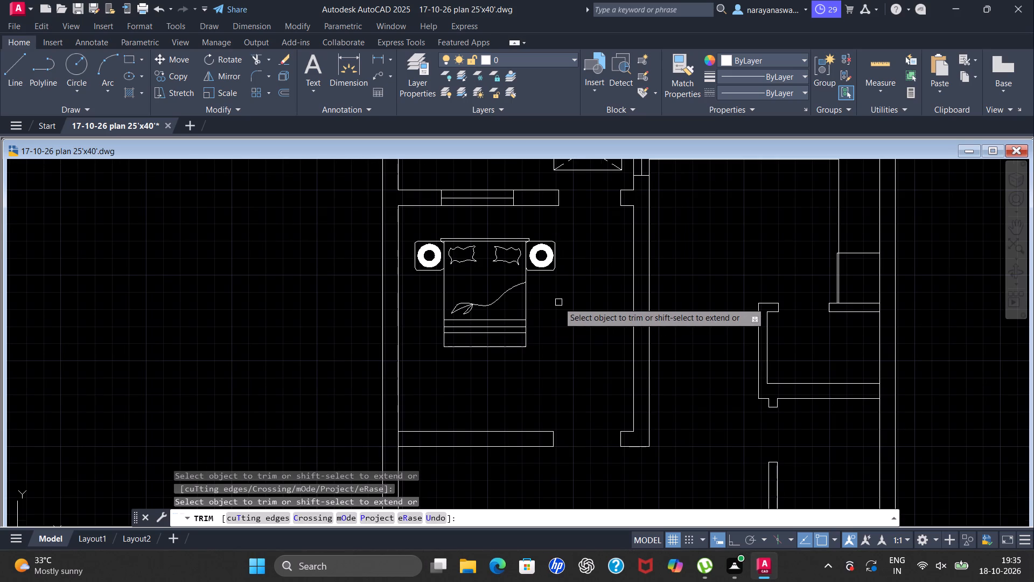
key("Escape")
Save the drawing.
scroll(508, 362, "up", 1)
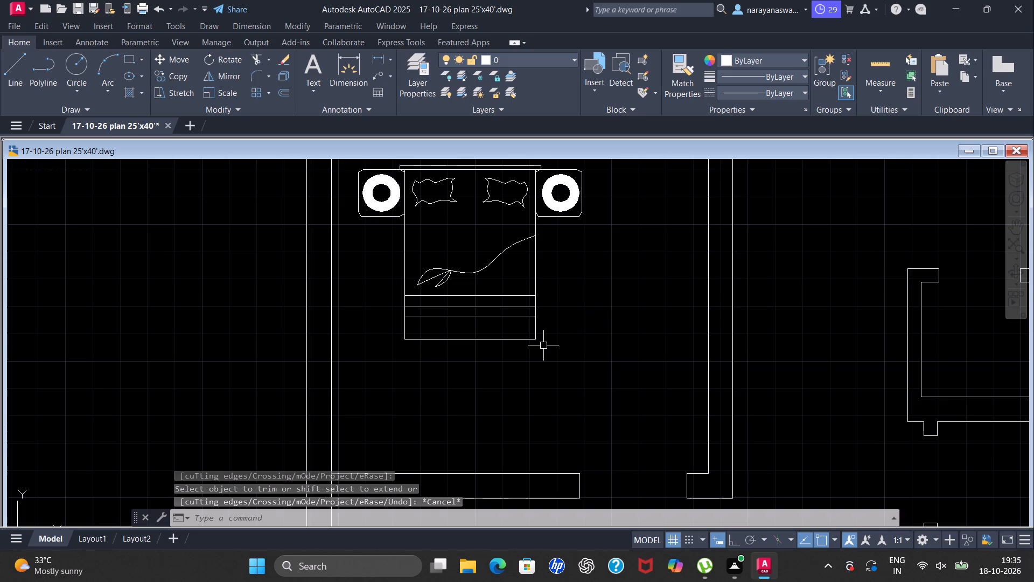
scroll(484, 333, "up", 1)
scroll(492, 323, "down", 2)
scroll(555, 310, "up", 1)
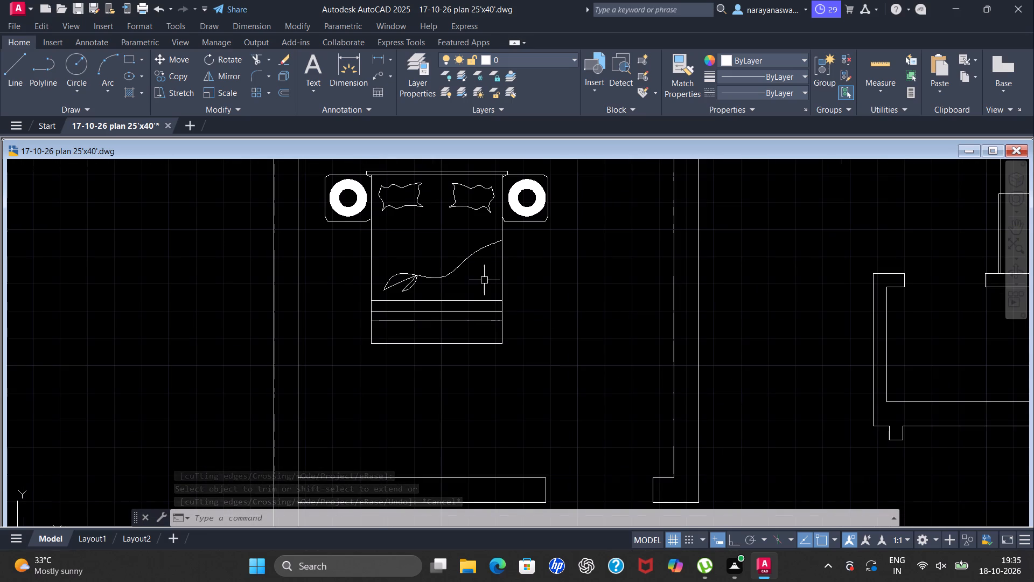
scroll(497, 276, "up", 1)
key("ctrl+s")
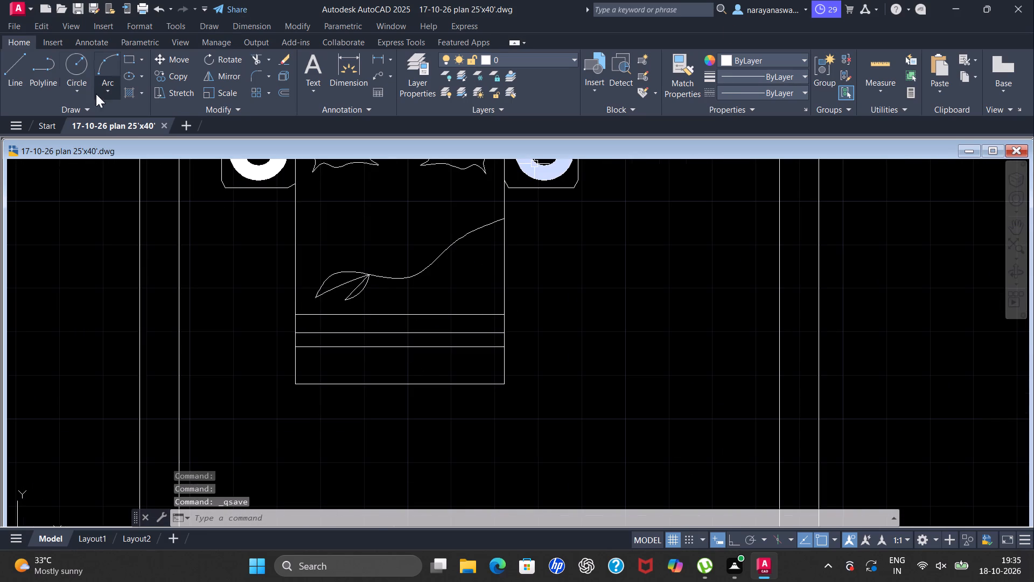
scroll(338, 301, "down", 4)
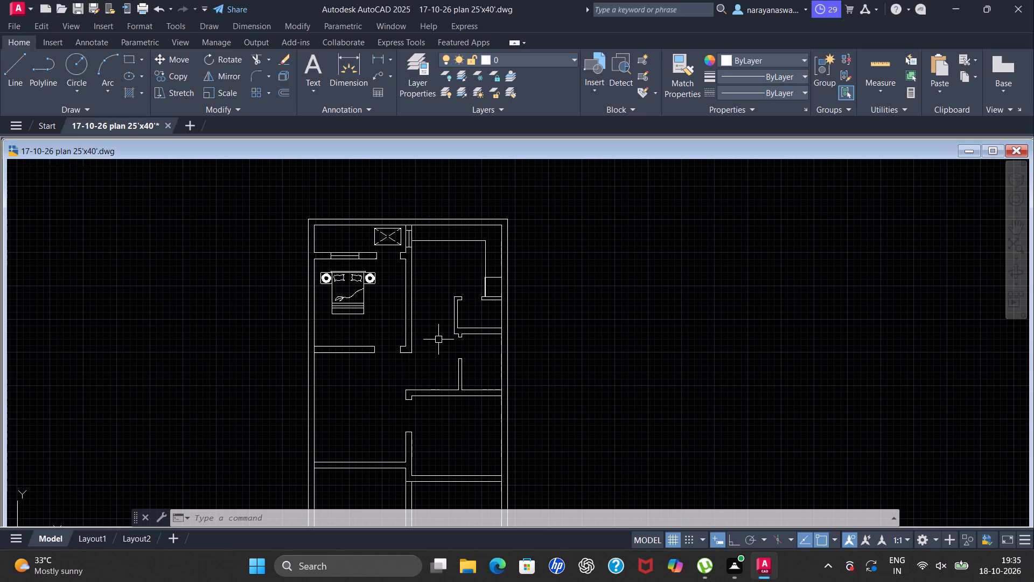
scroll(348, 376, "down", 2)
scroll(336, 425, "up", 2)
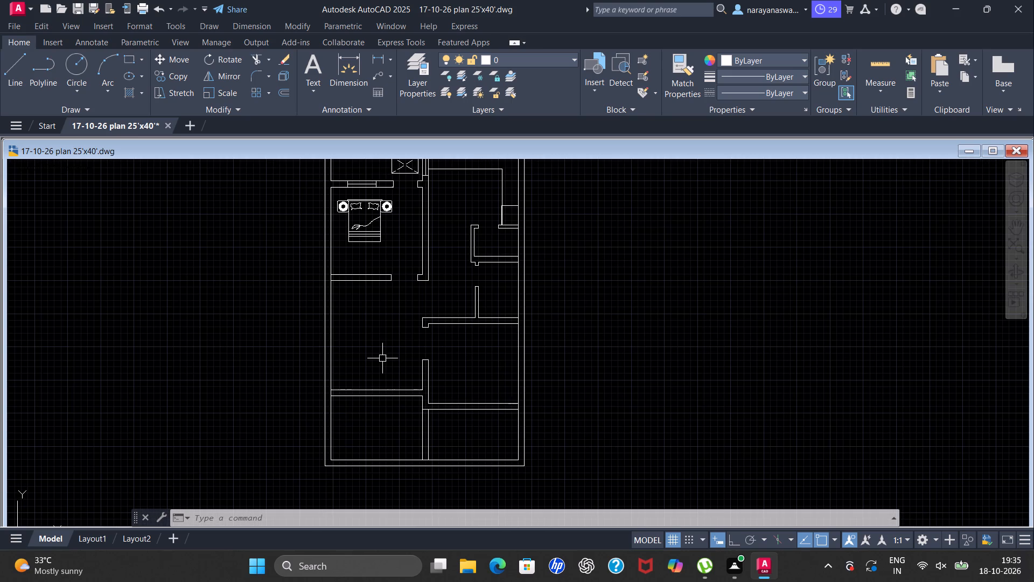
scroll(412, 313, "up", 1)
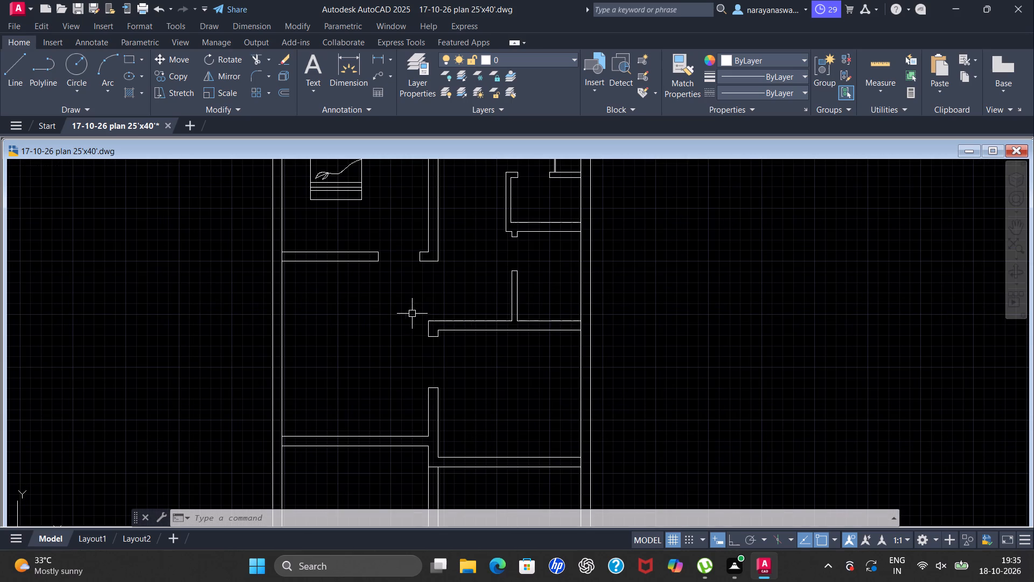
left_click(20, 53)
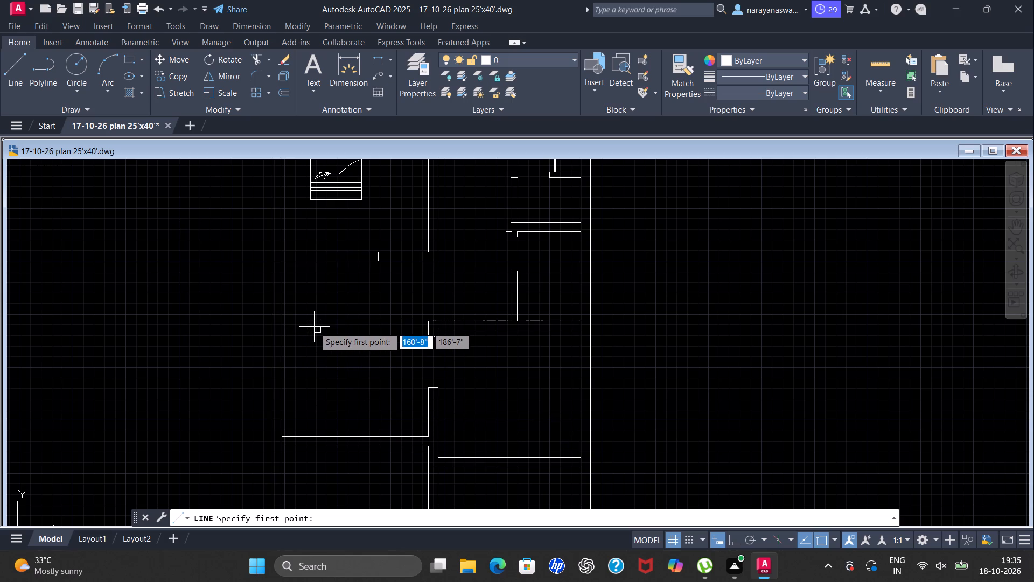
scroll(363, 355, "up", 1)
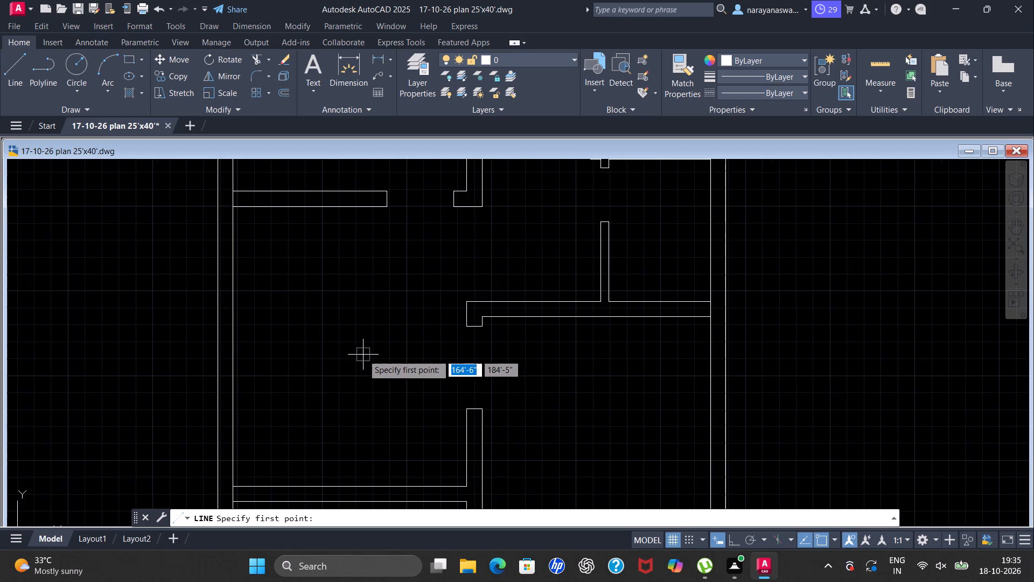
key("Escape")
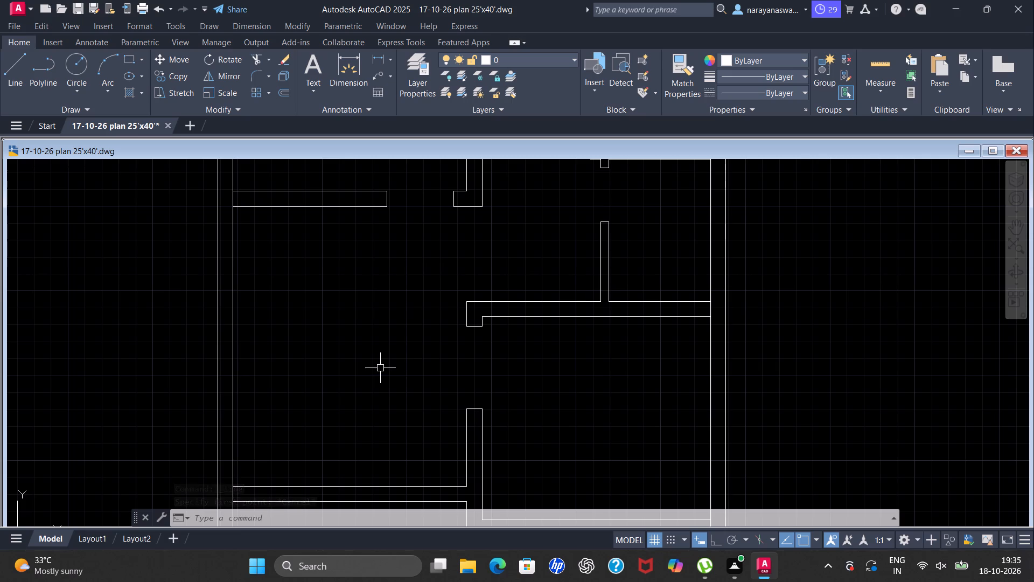
Browse the block library of the House Designer.dwg sample file in DesignCenter.
key("ctrl+2")
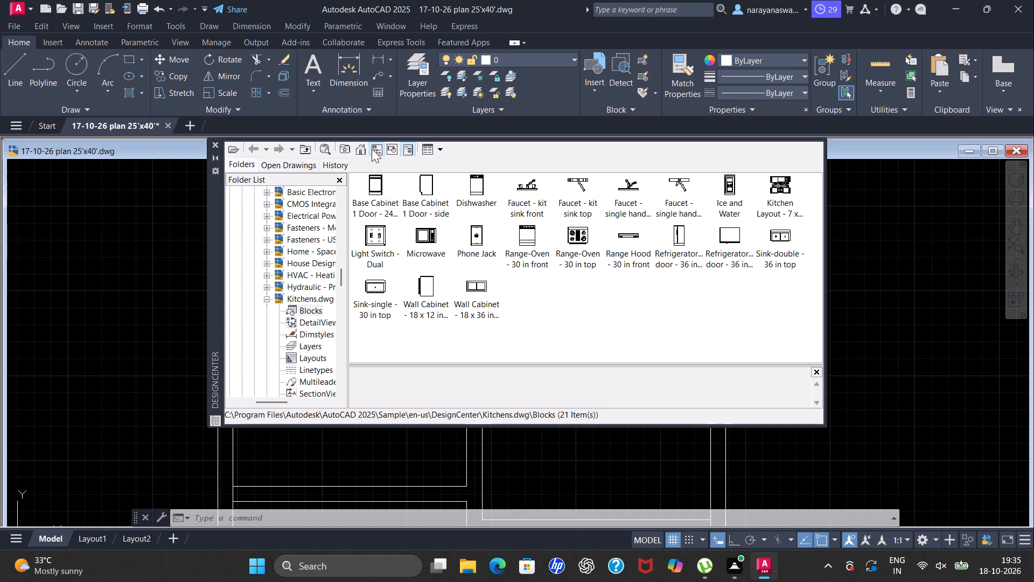
double_click(358, 151)
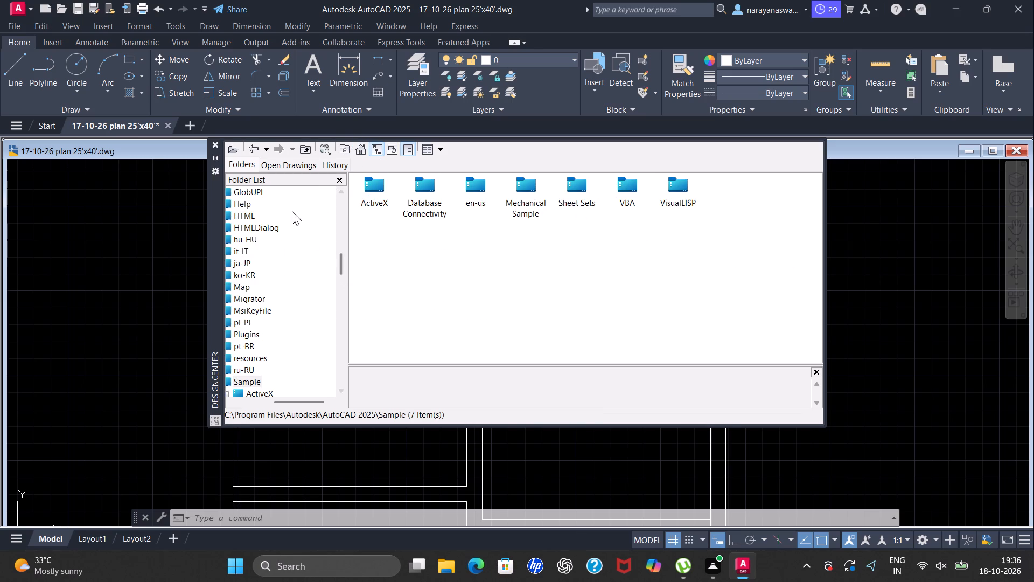
left_click(471, 186)
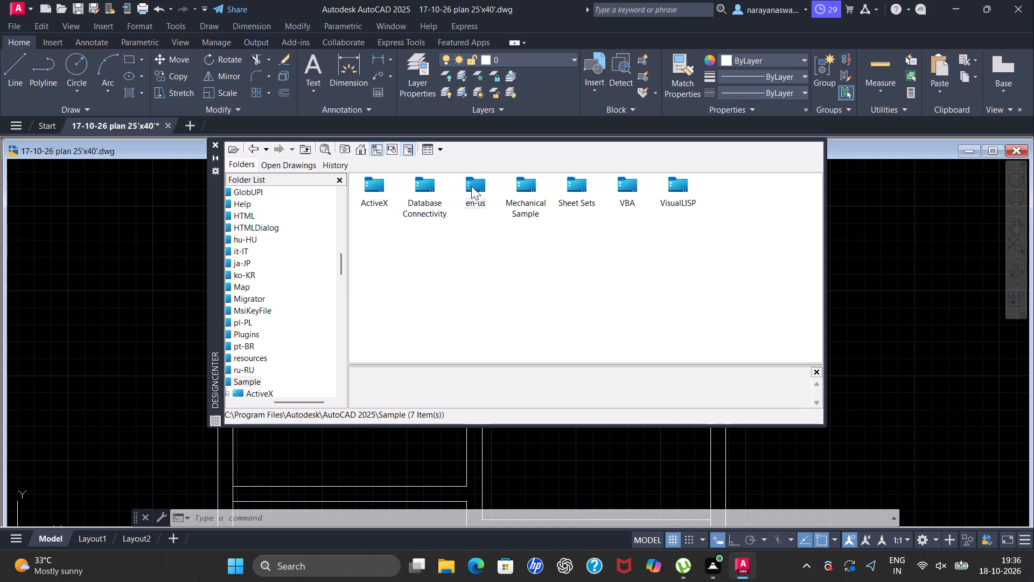
left_click(471, 186)
double_click(475, 182)
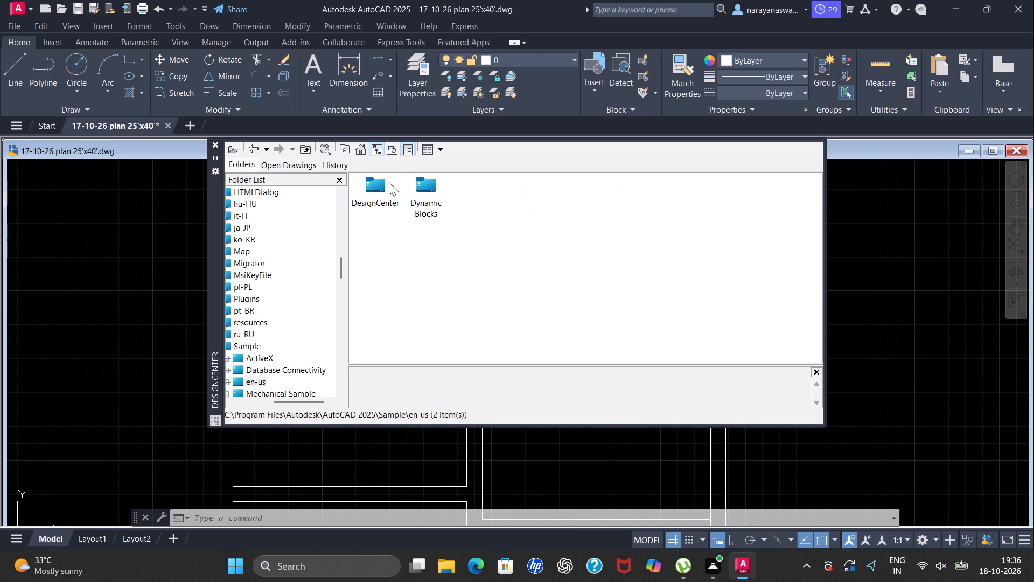
double_click(385, 183)
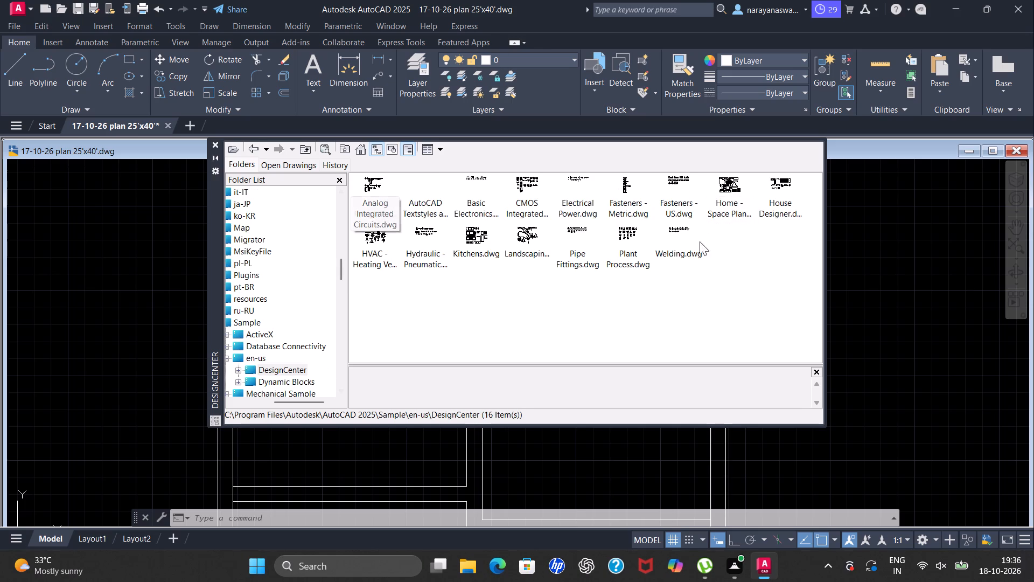
double_click(783, 191)
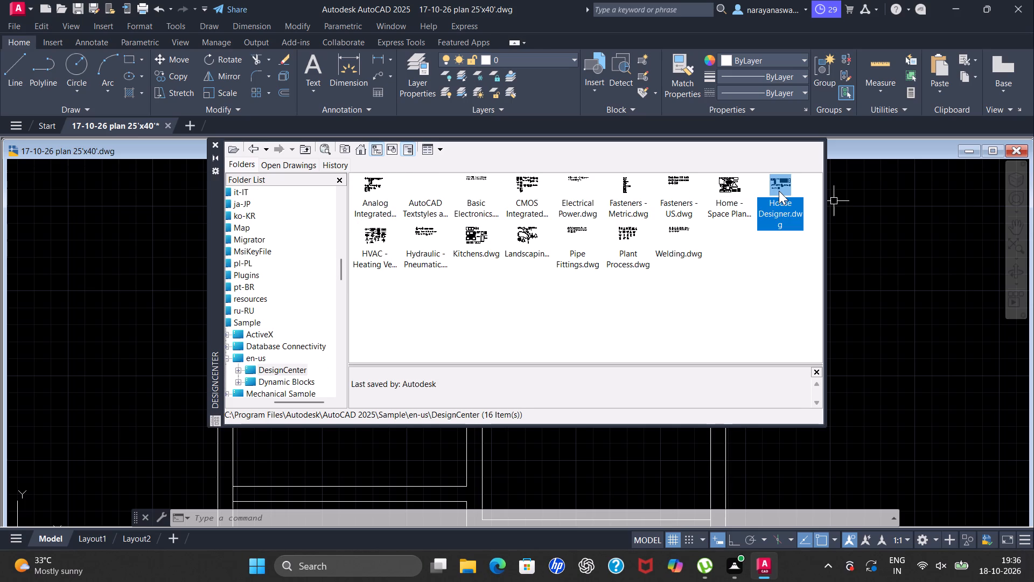
double_click(779, 191)
double_click(366, 184)
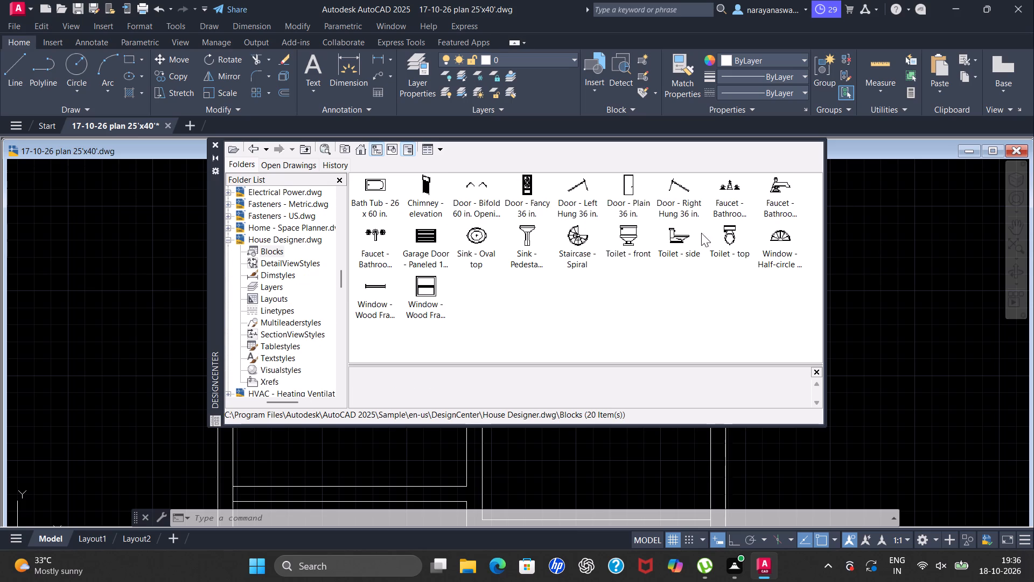
scroll(464, 230, "up", 1)
Open the block library of the Home - Space Planner.dwg sample file in DesignCenter.
left_click(361, 143)
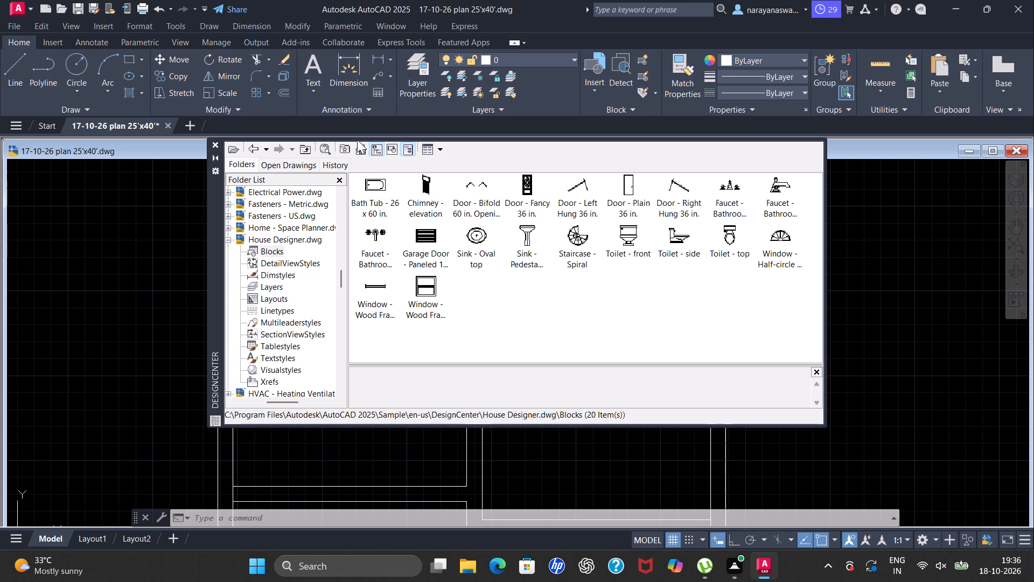
left_click(357, 140)
double_click(358, 150)
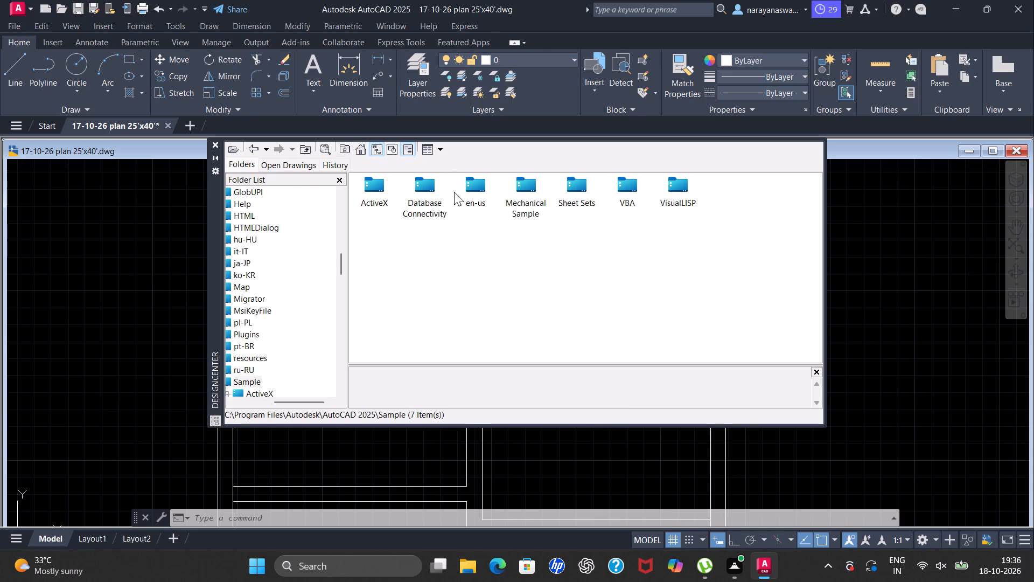
left_click(489, 176)
left_click(482, 182)
double_click(478, 183)
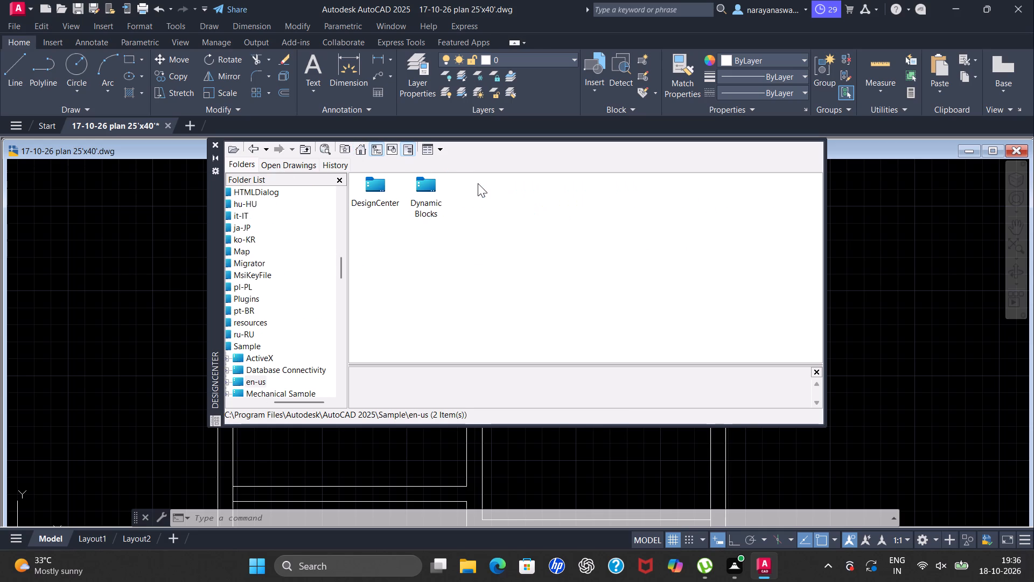
double_click(382, 183)
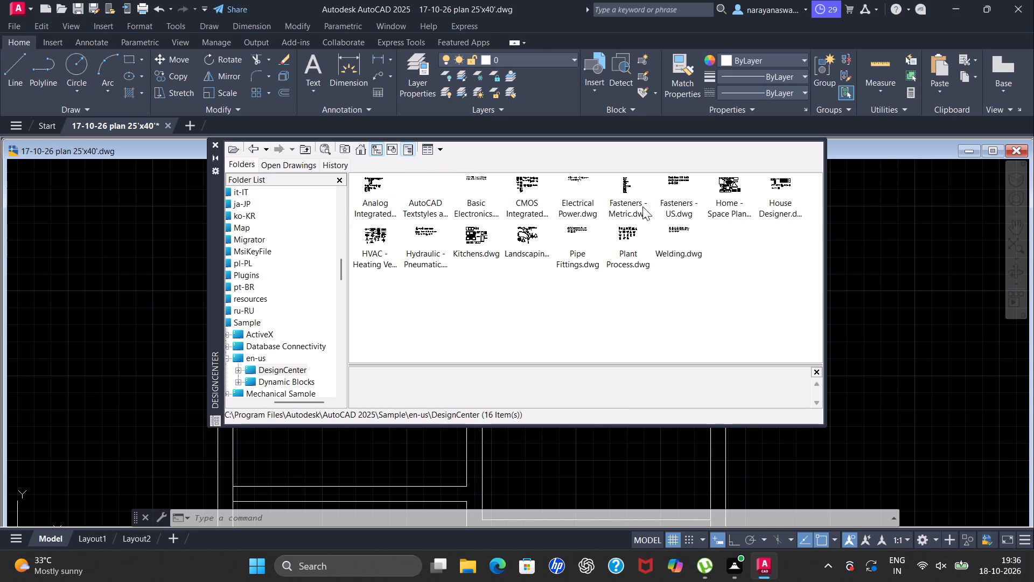
double_click(726, 189)
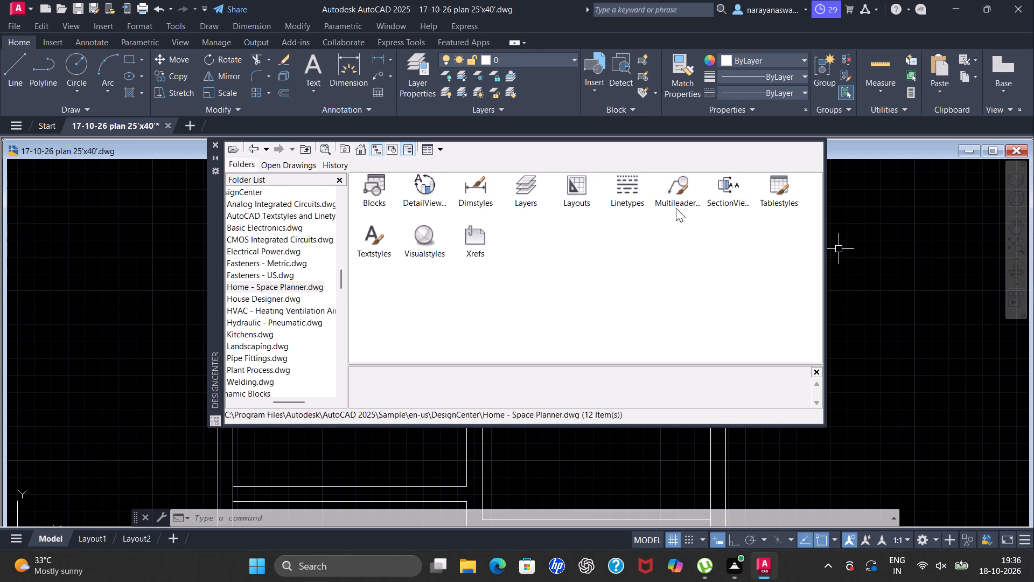
double_click(383, 190)
double_click(376, 183)
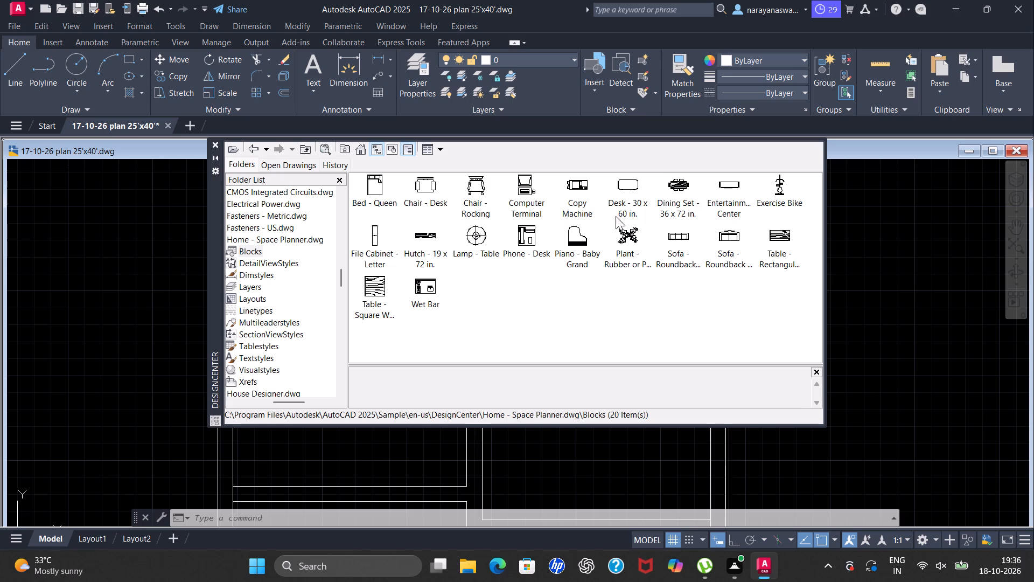
Insert the three-seat roundback sofa, the roundback loveseat and the desk chair in a column outside the plan's left wall, and close DesignCenter.
left_click_drag(683, 235, 392, 225)
left_click_drag(392, 225, 93, 249)
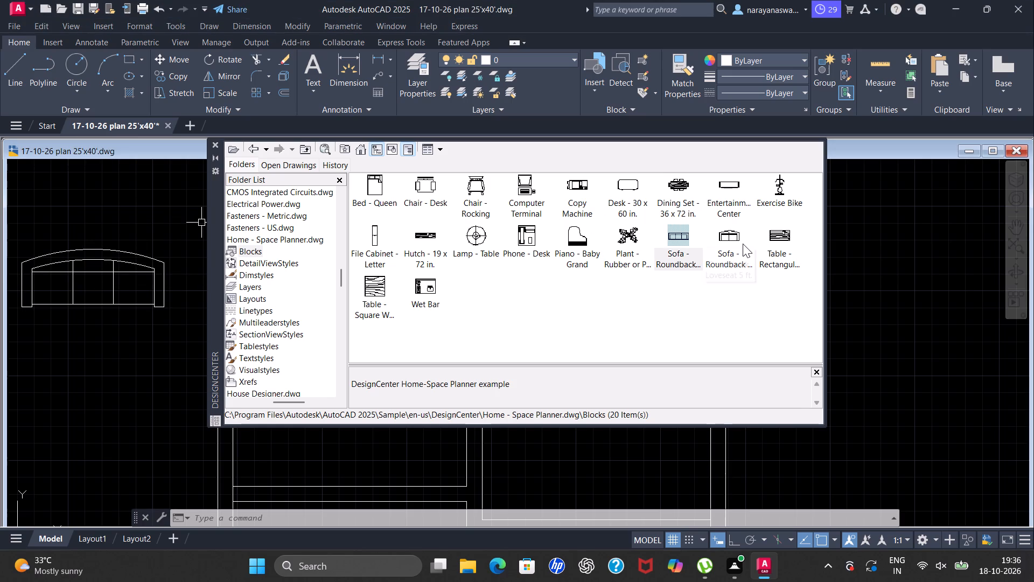
left_click_drag(743, 244, 93, 360)
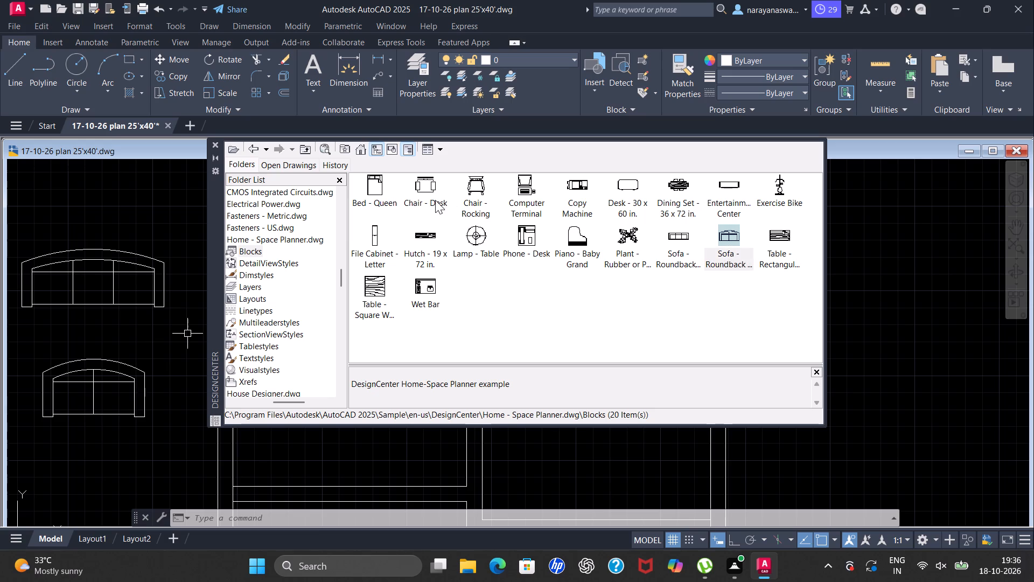
left_click_drag(421, 186, 109, 469)
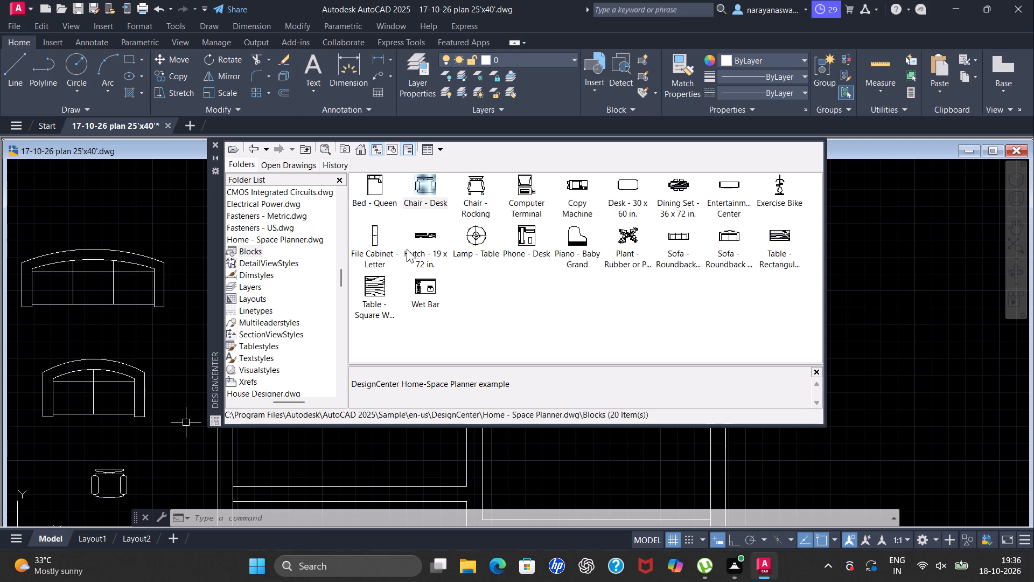
scroll(443, 242, "up", 1)
left_click(212, 144)
Rotate the three-seat sofa 90° counterclockwise about its lower-left corner with Ortho on.
scroll(422, 218, "down", 2)
scroll(344, 281, "up", 2)
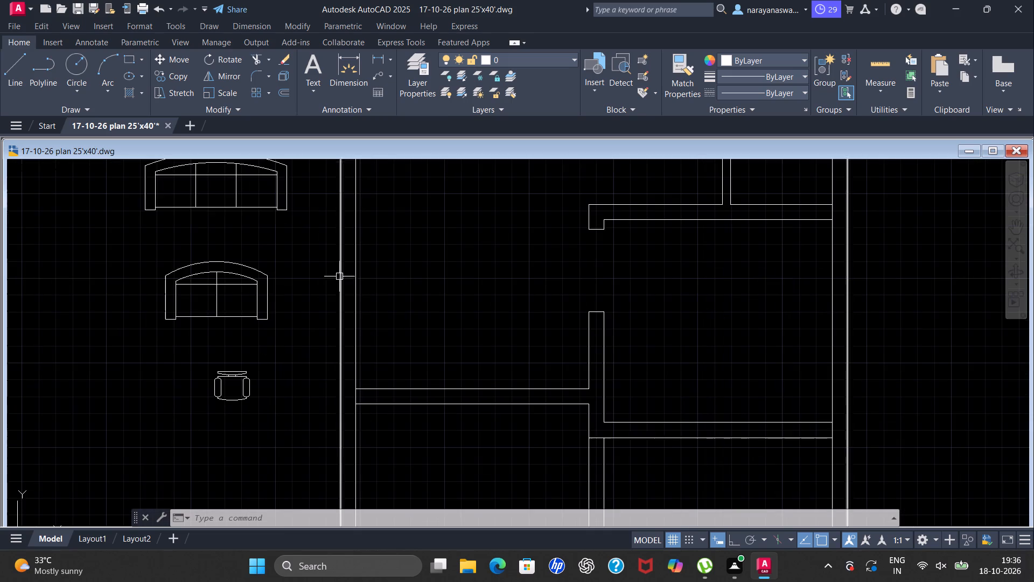
scroll(312, 268, "down", 2)
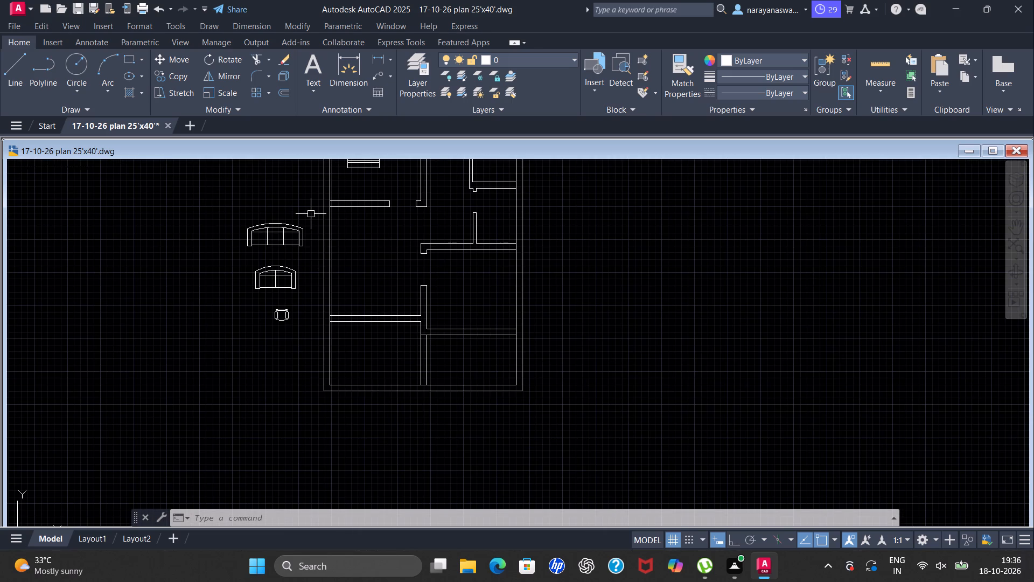
scroll(294, 219, "up", 1)
left_click(323, 211)
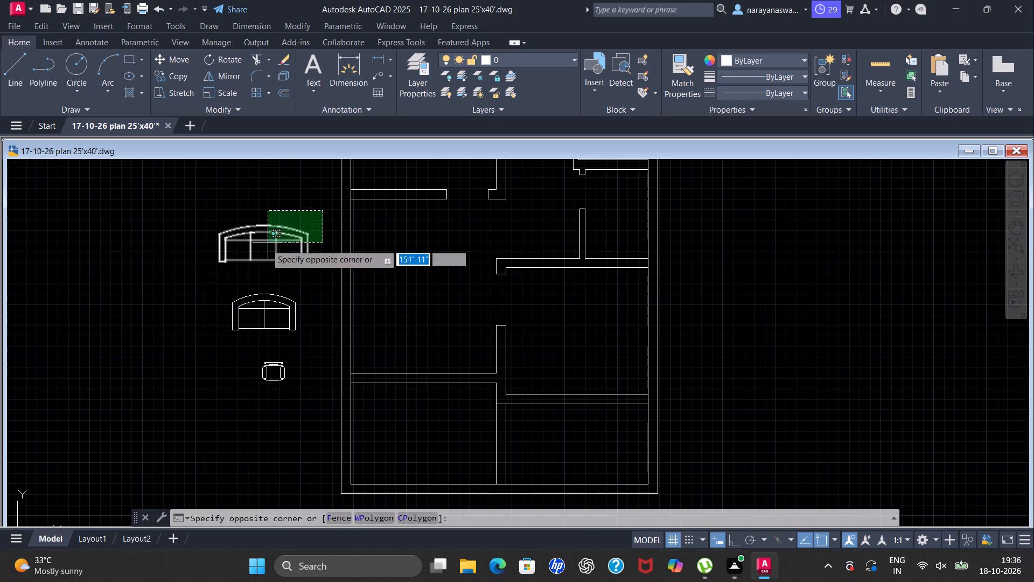
left_click(191, 275)
right_click(156, 266)
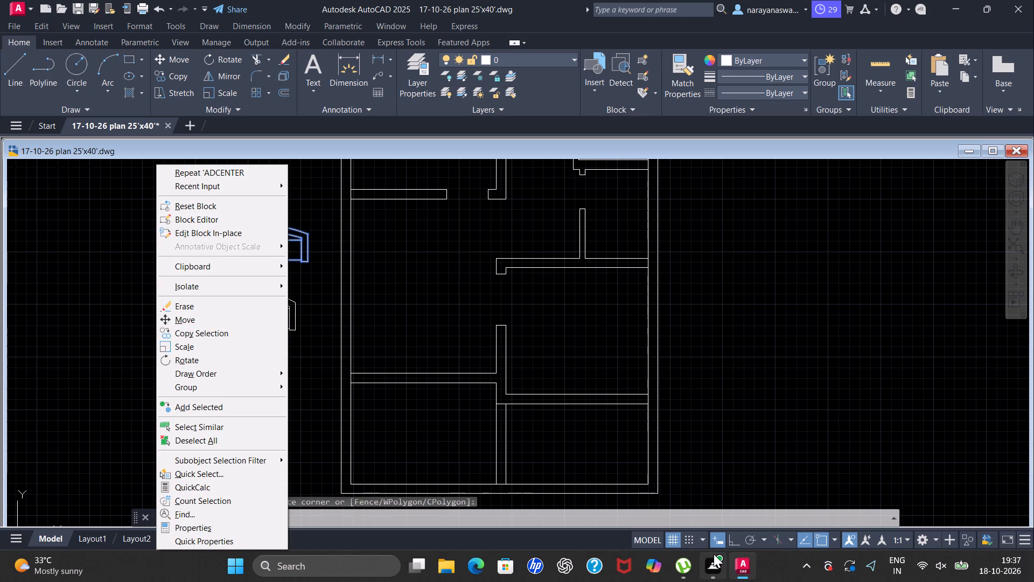
left_click(731, 543)
right_click(227, 273)
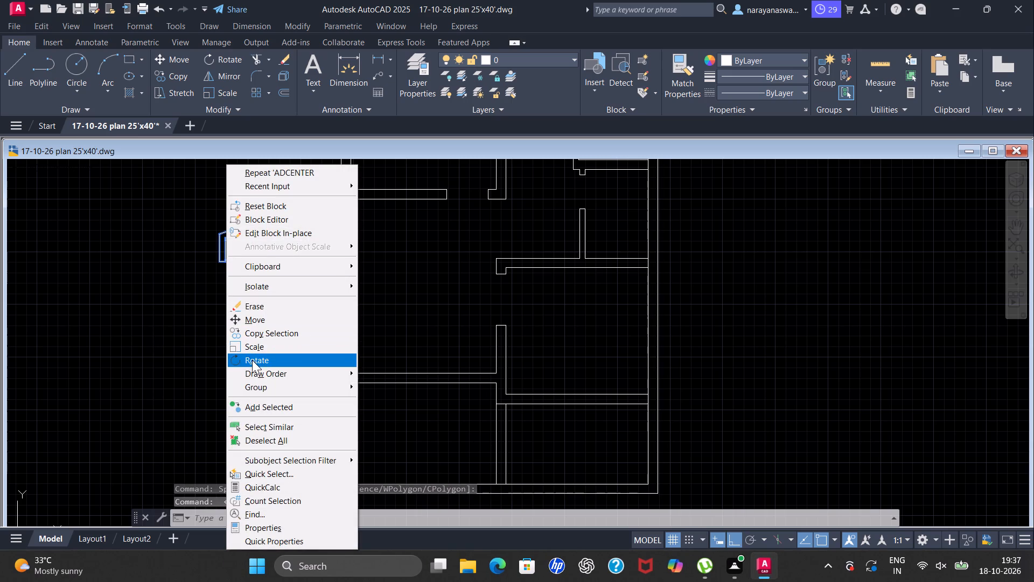
left_click(252, 360)
left_click_drag(219, 263, 225, 264)
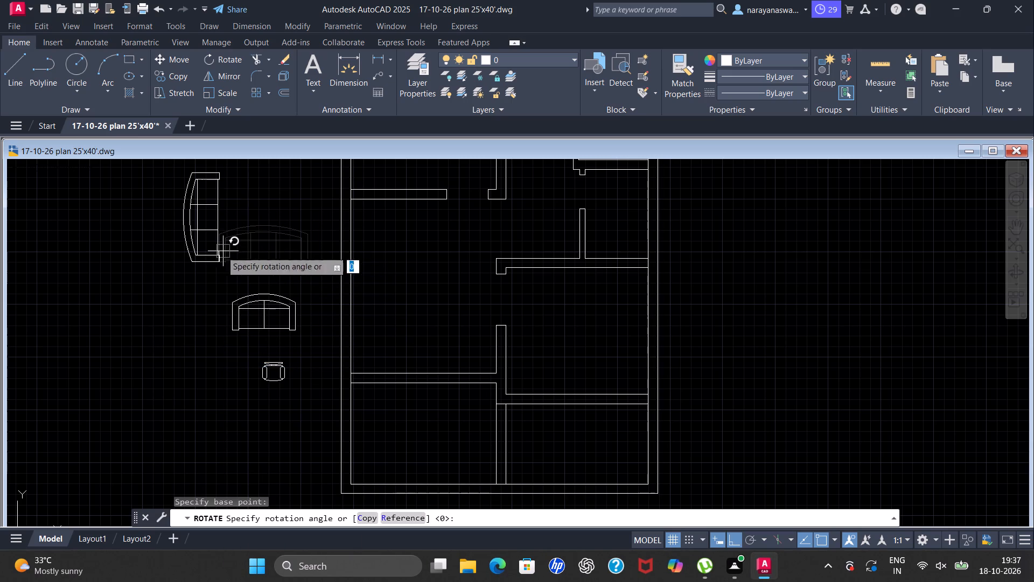
left_click(219, 249)
Move the rotated three-seat sofa about 15'-3" into the room below the bedroom, with its back near the left exterior wall and Ortho off.
scroll(232, 228, "down", 2)
scroll(228, 202, "up", 1)
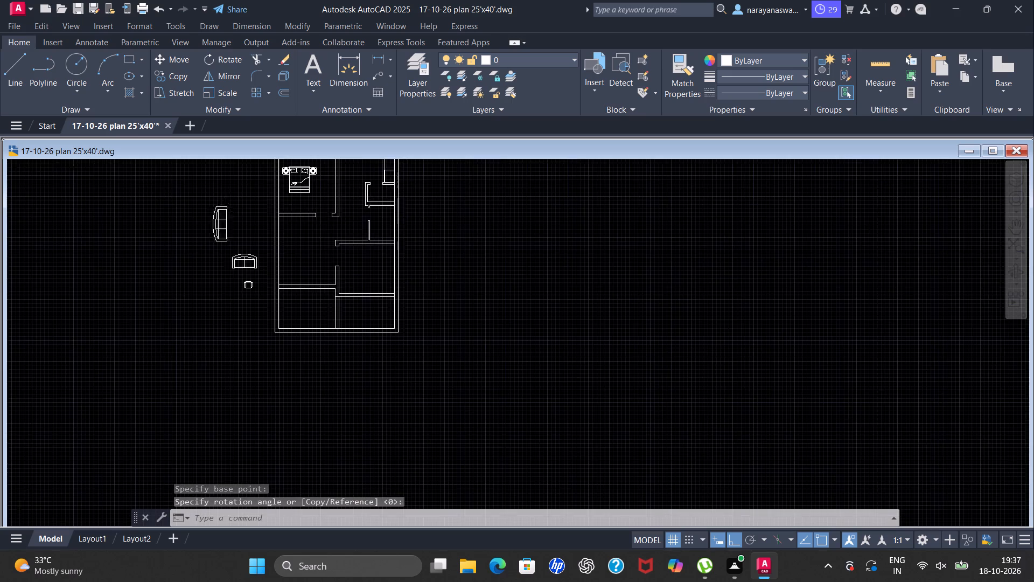
scroll(228, 202, "up", 2)
left_click_drag(232, 211, 227, 218)
left_click(131, 393)
right_click(78, 287)
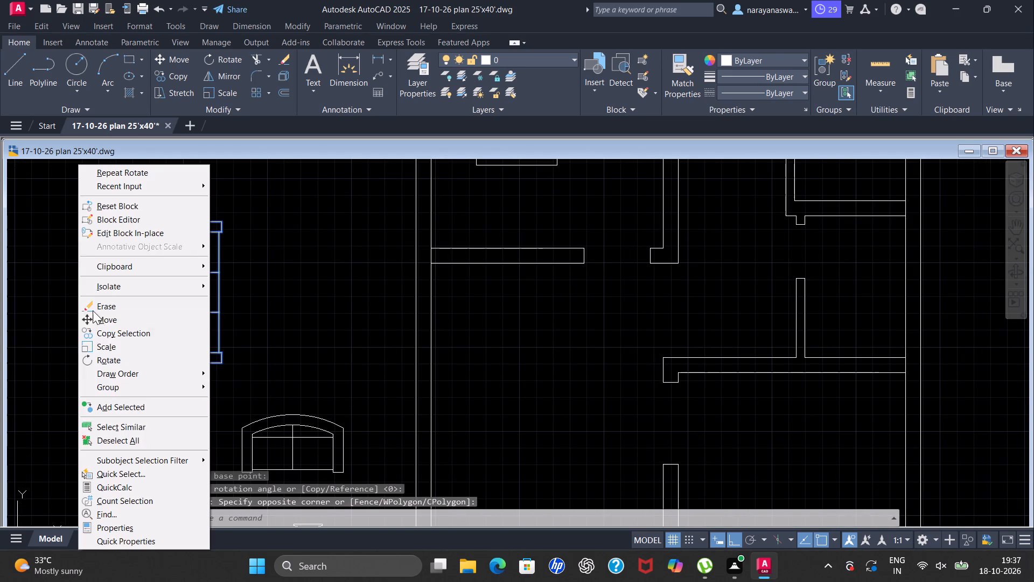
left_click(114, 321)
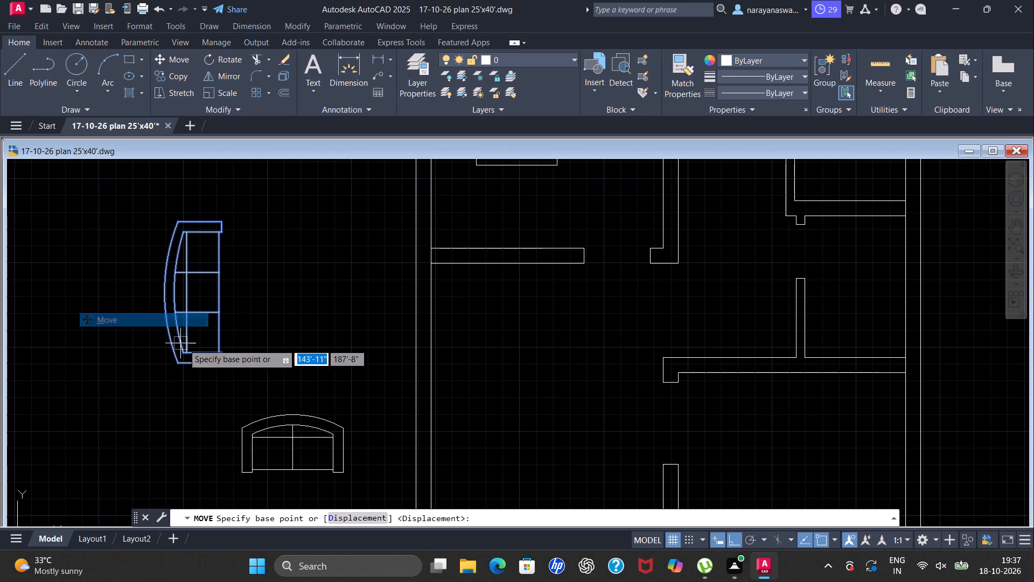
left_click(221, 360)
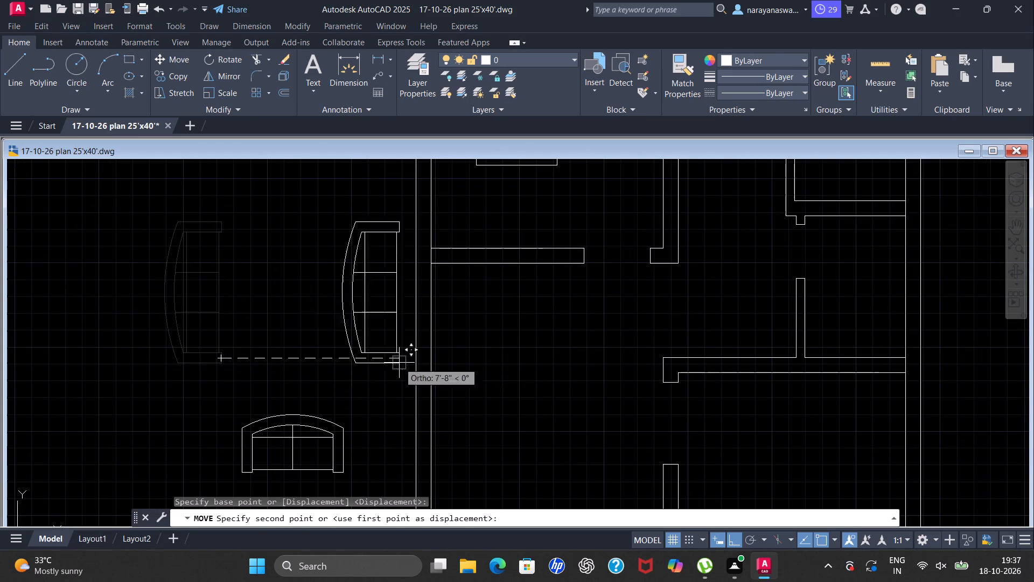
scroll(467, 376, "down", 3)
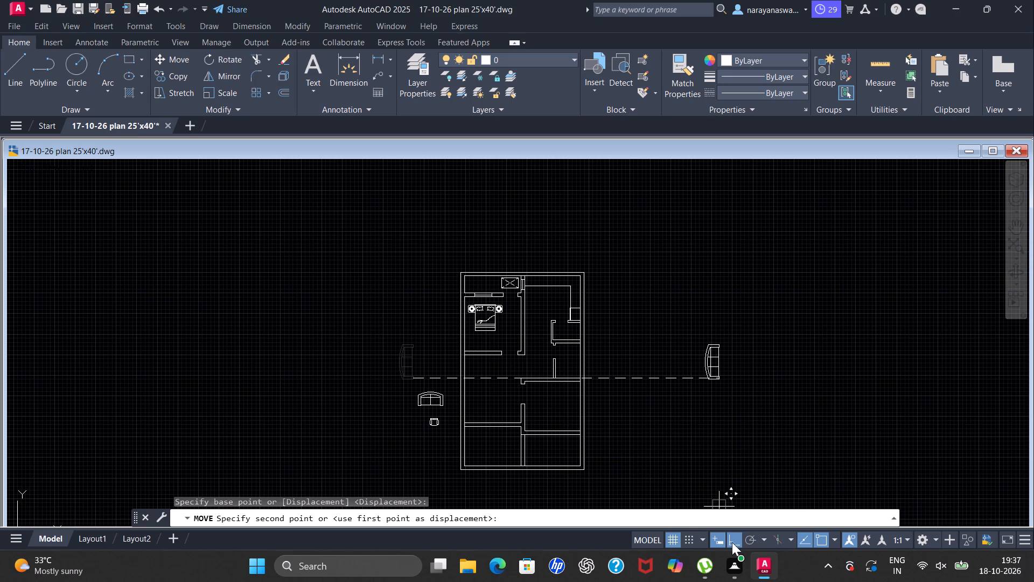
left_click(735, 539)
scroll(473, 353, "up", 2)
scroll(483, 355, "down", 3)
scroll(502, 398, "up", 1)
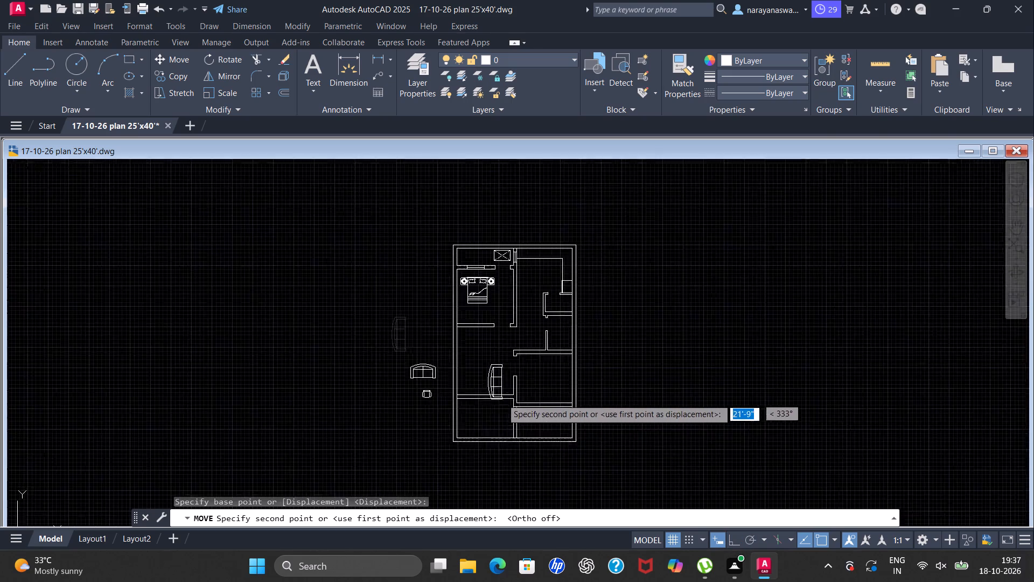
scroll(501, 399, "up", 2)
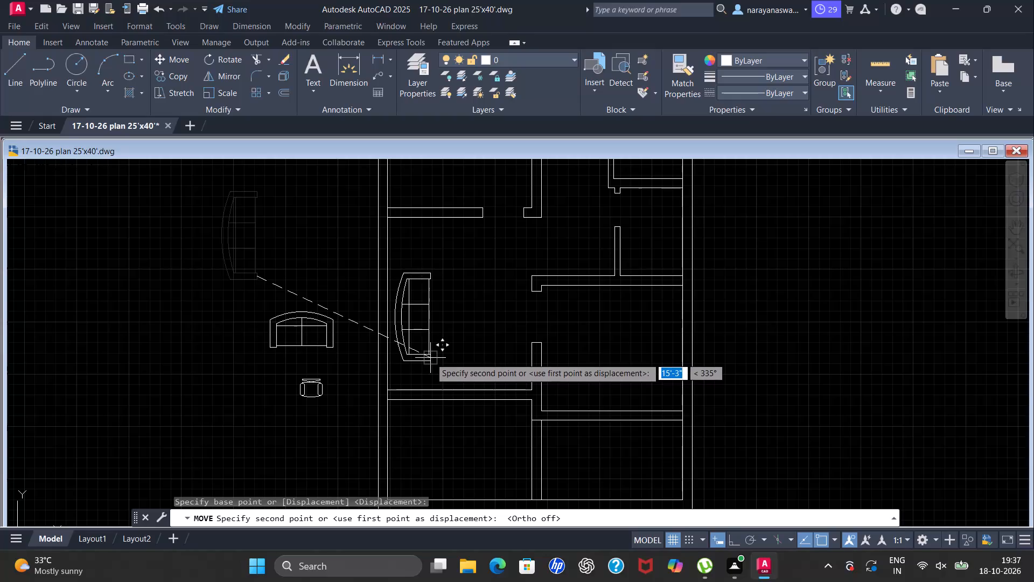
left_click(430, 357)
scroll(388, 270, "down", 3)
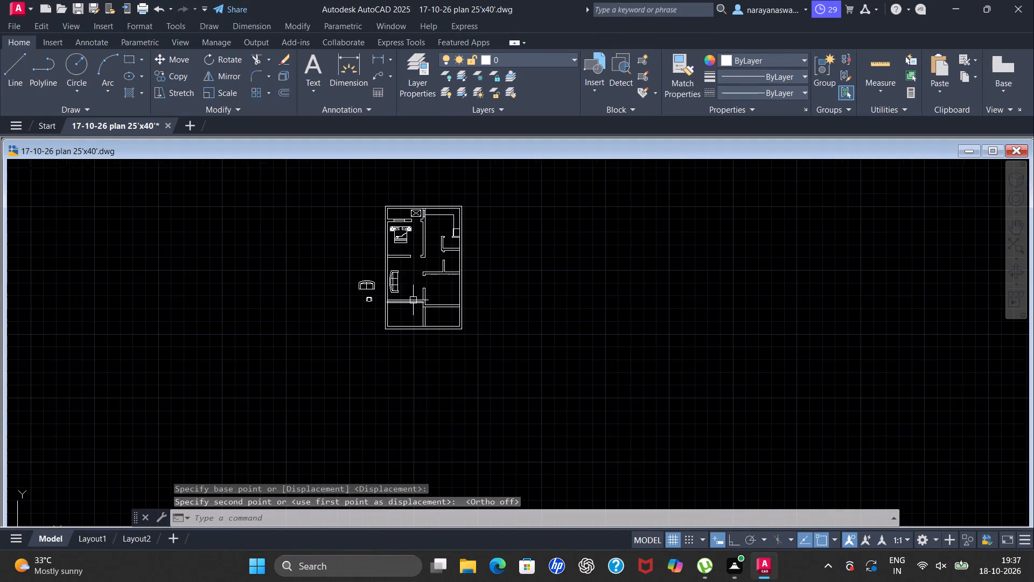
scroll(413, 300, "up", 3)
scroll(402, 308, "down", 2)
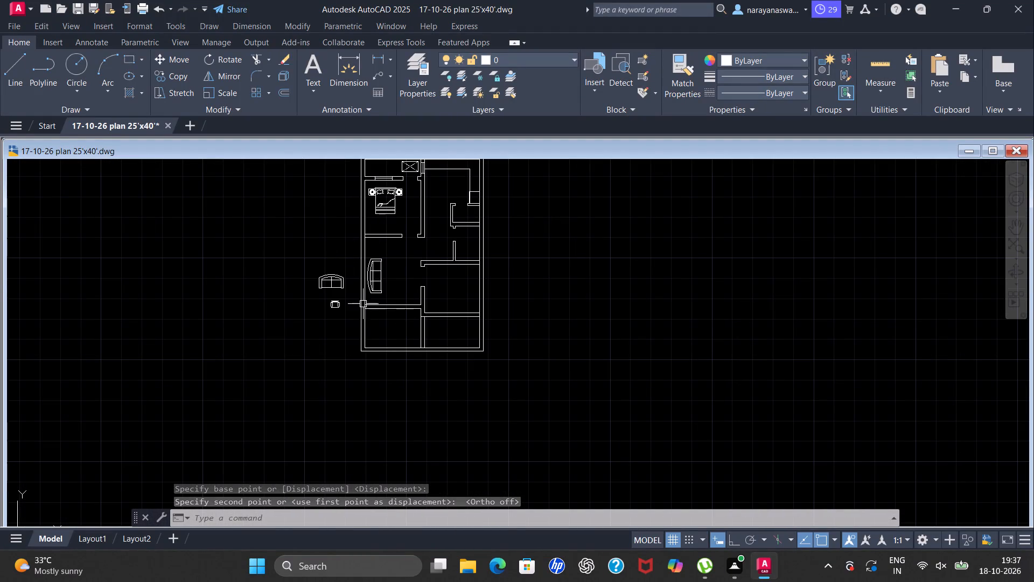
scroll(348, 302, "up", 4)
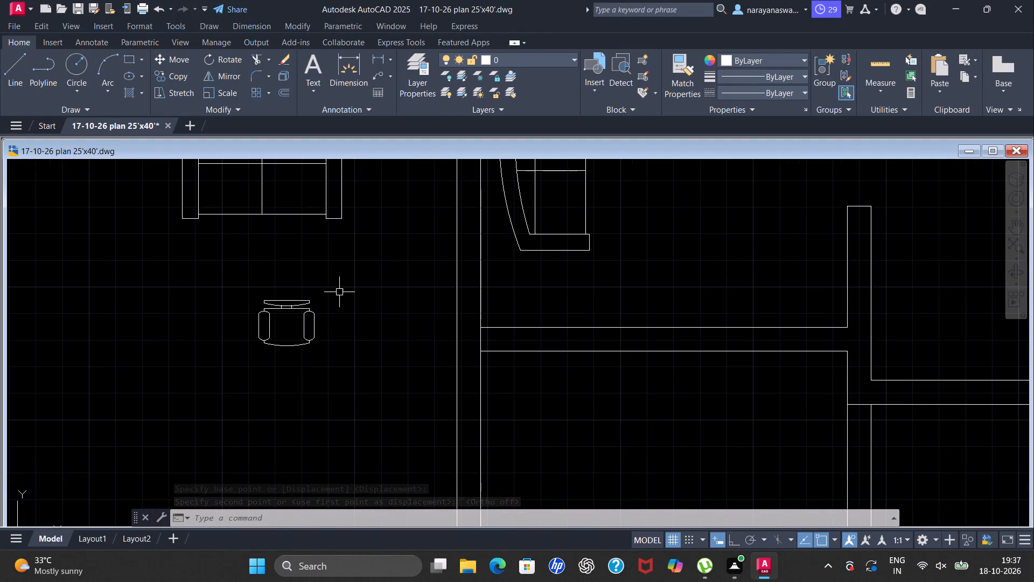
Rotate the desk chair outside the plan's left wall by 180° about its left armrest's lower end, with Ortho on.
left_click(341, 288)
left_click_drag(187, 400, 197, 387)
right_click(187, 320)
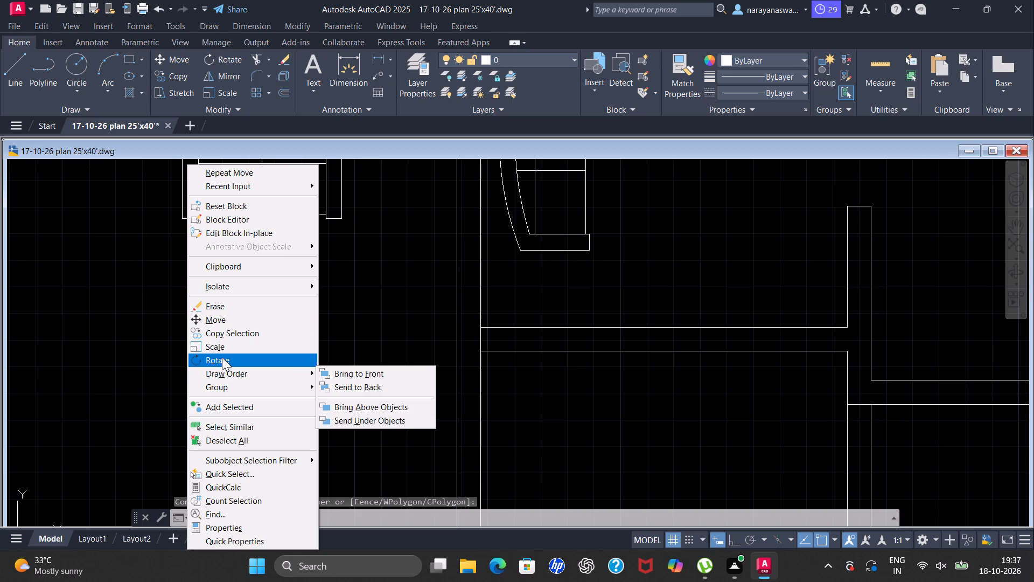
left_click(222, 359)
left_click(257, 341)
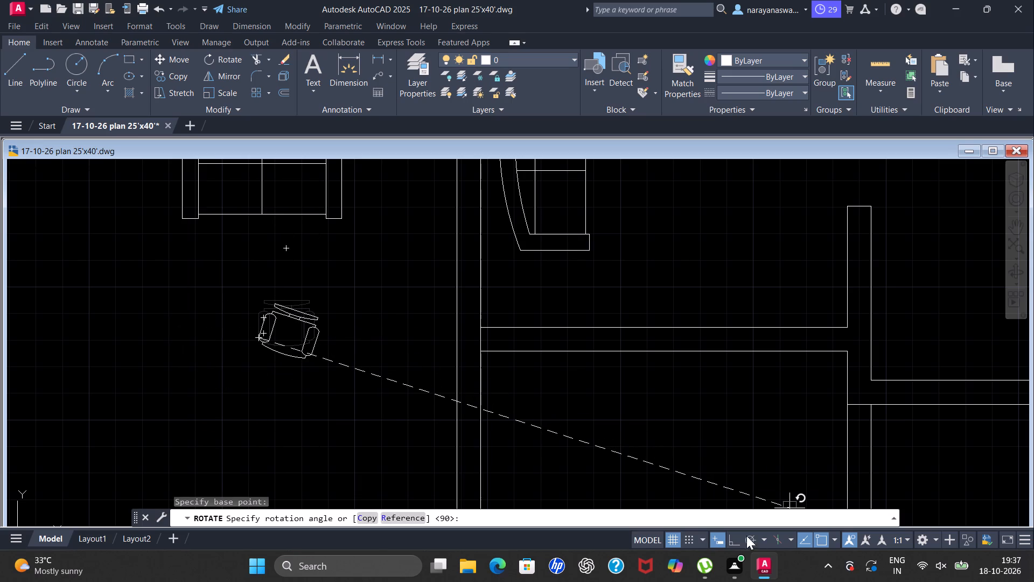
left_click(726, 536)
left_click(175, 342)
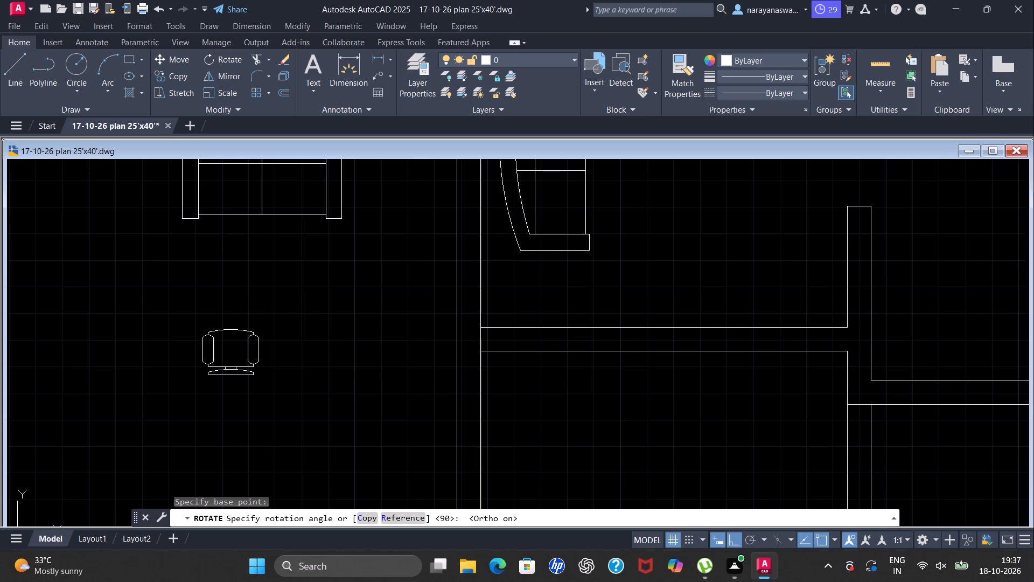
Move the rotated desk chair about 14'-5" into the living room, near the three-seat sofa's lower end, with Ortho off.
scroll(152, 406, "down", 2)
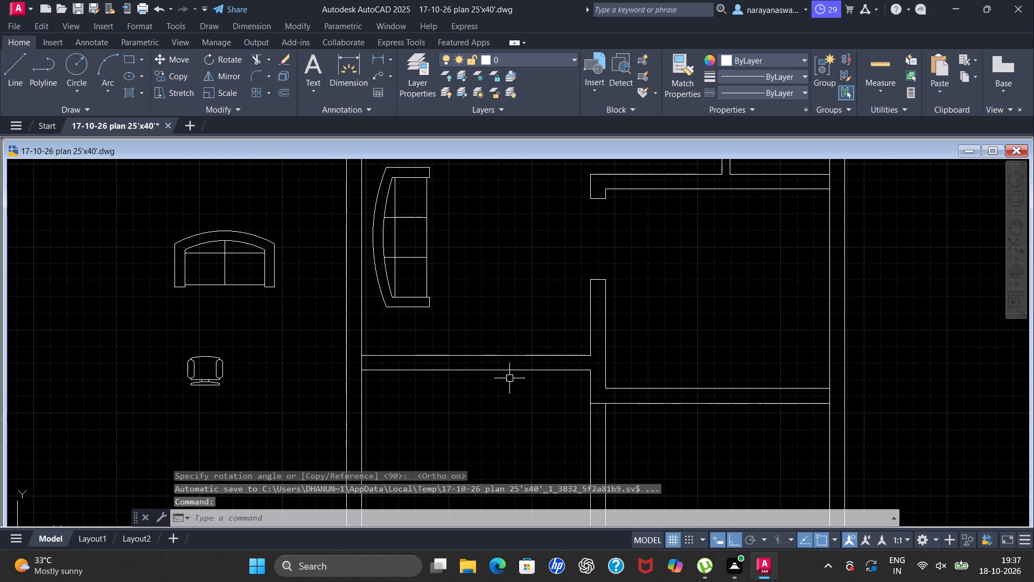
scroll(106, 396, "up", 2)
left_click_drag(436, 275, 432, 280)
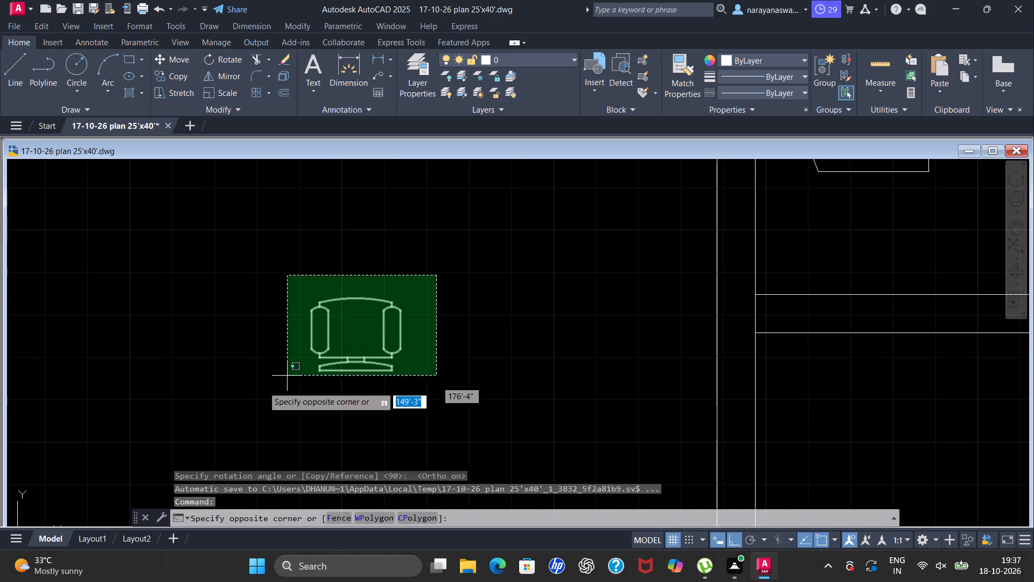
left_click_drag(159, 444, 250, 397)
right_click_drag(485, 242, 479, 246)
left_click(525, 318)
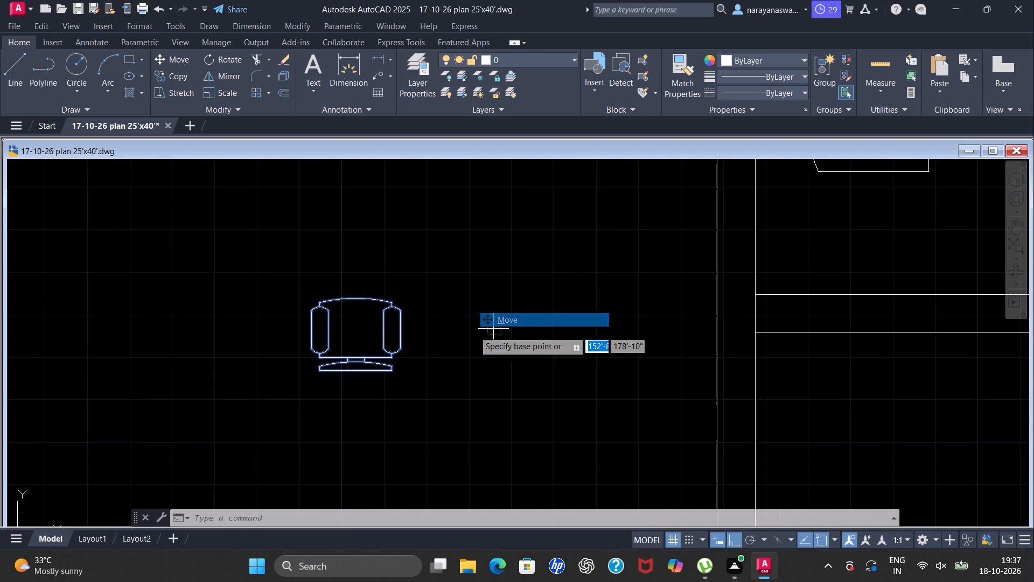
left_click_drag(304, 329, 348, 327)
scroll(385, 336, "down", 3)
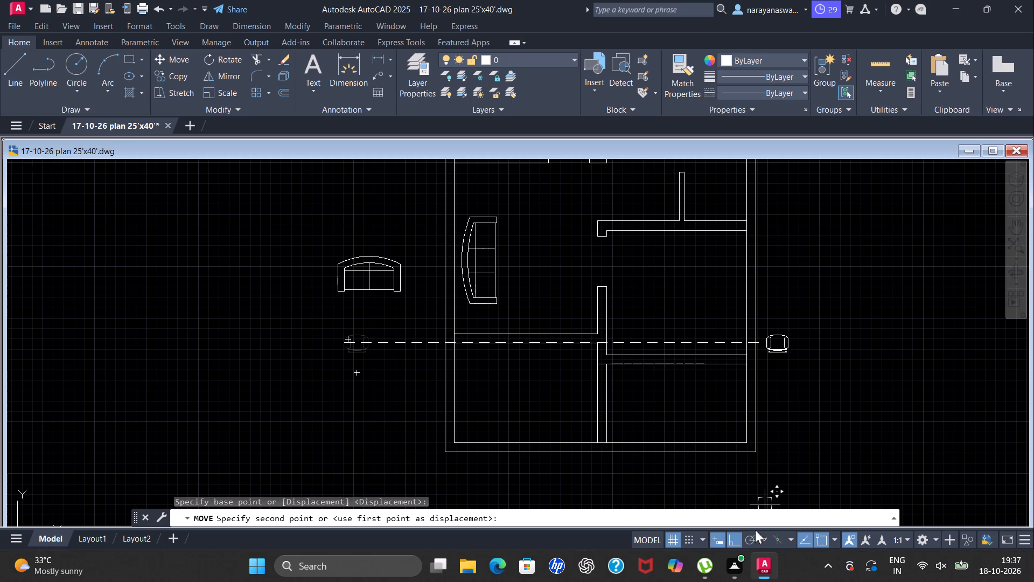
left_click(736, 542)
scroll(558, 335, "up", 1)
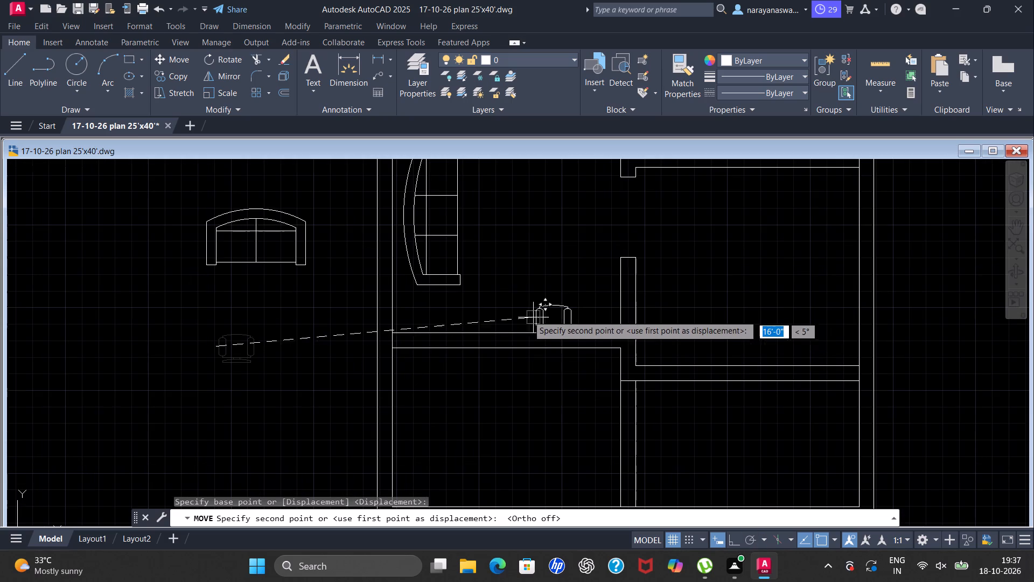
left_click(498, 297)
Enlarge the desk chair freehand by roughly two-thirds, using a base point near its right armrest.
left_click_drag(544, 274, 541, 279)
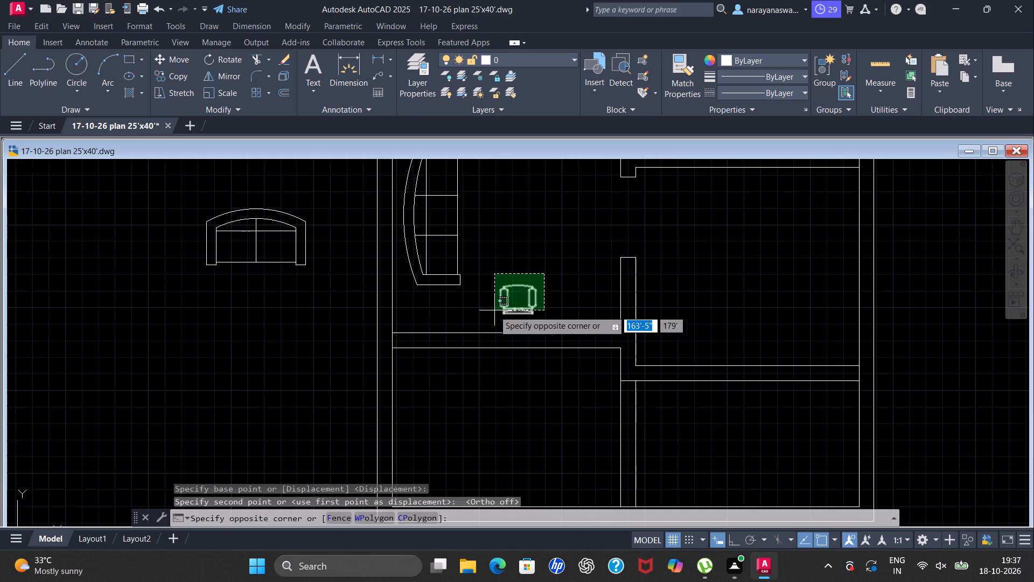
left_click(493, 310)
right_click(555, 262)
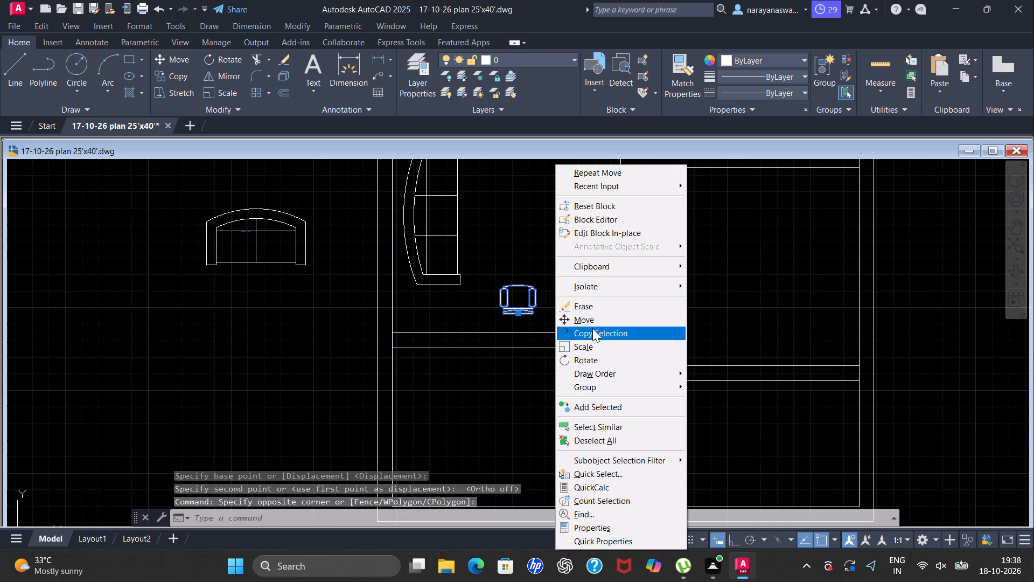
left_click(590, 347)
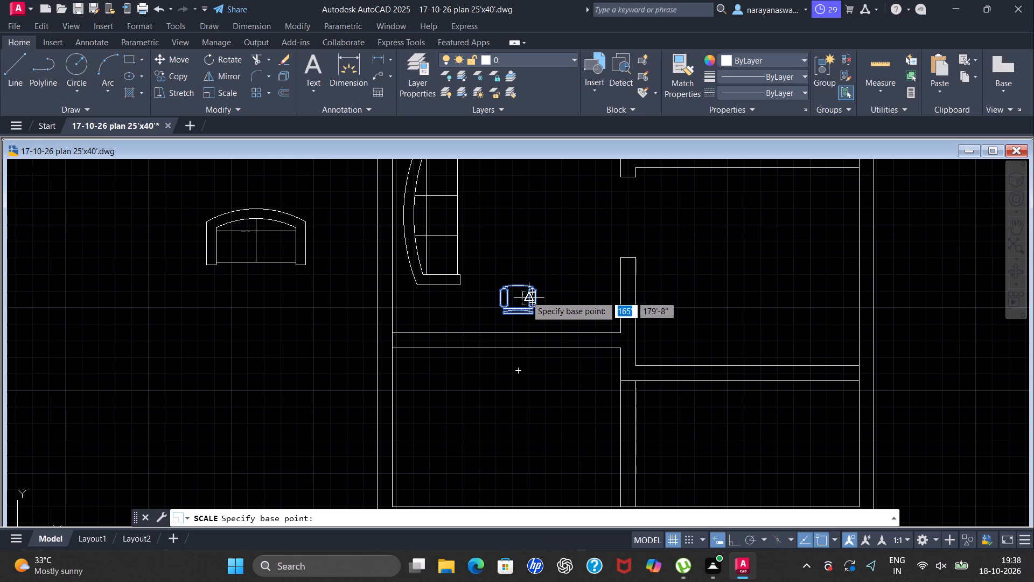
left_click(526, 294)
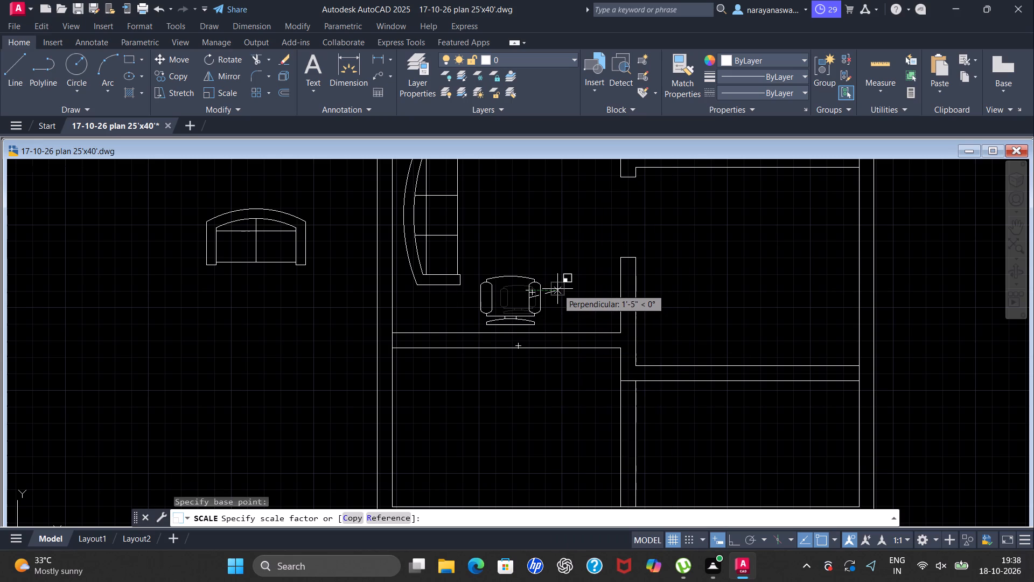
left_click(558, 289)
Draw a coffee table in front of the three-seat sofa as two nested rectangles, about 2'-4" by 4' and 1'-4" by 2'-9".
scroll(479, 265, "down", 2)
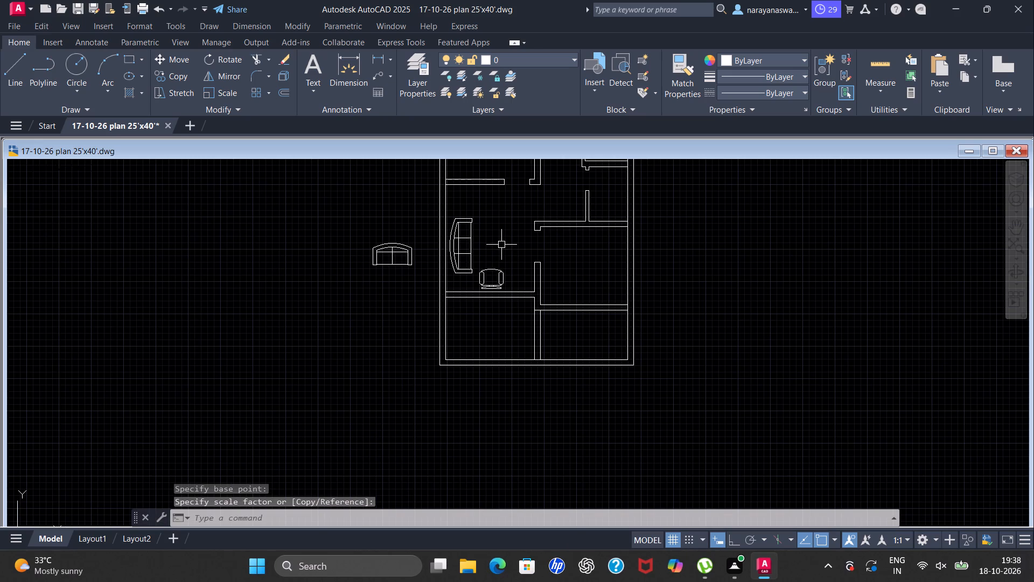
scroll(497, 242, "up", 2)
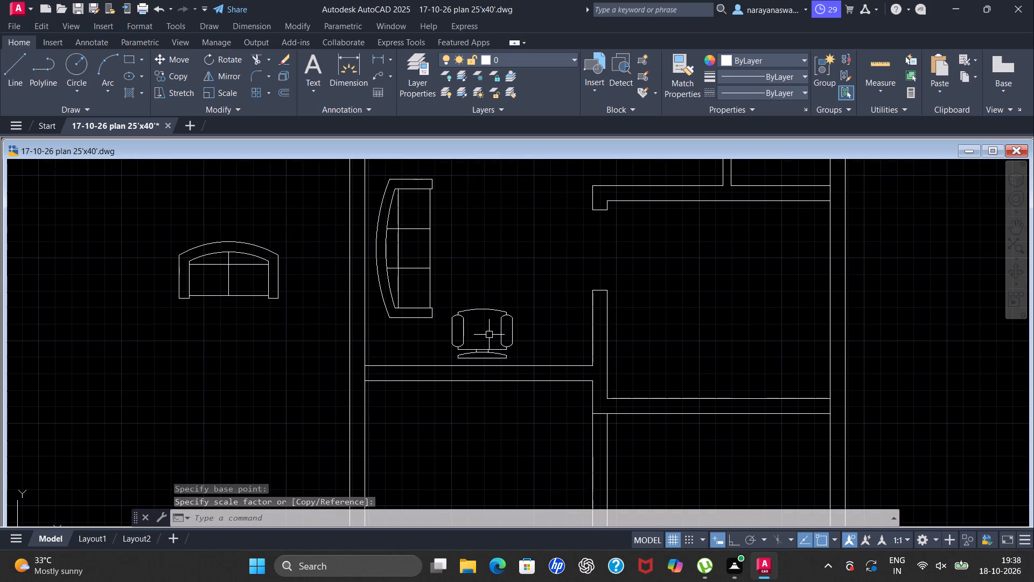
scroll(407, 299, "down", 1)
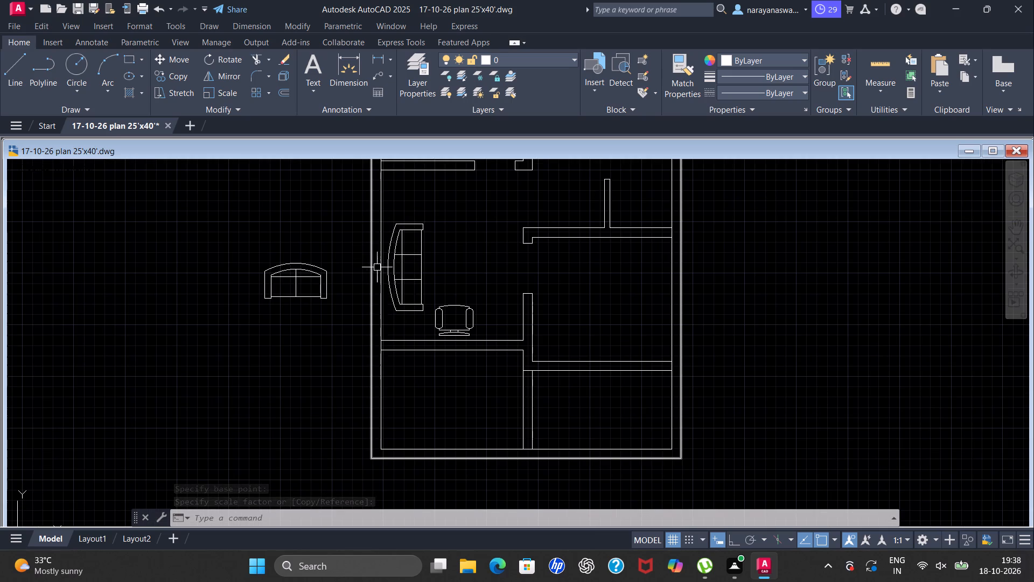
left_click(130, 57)
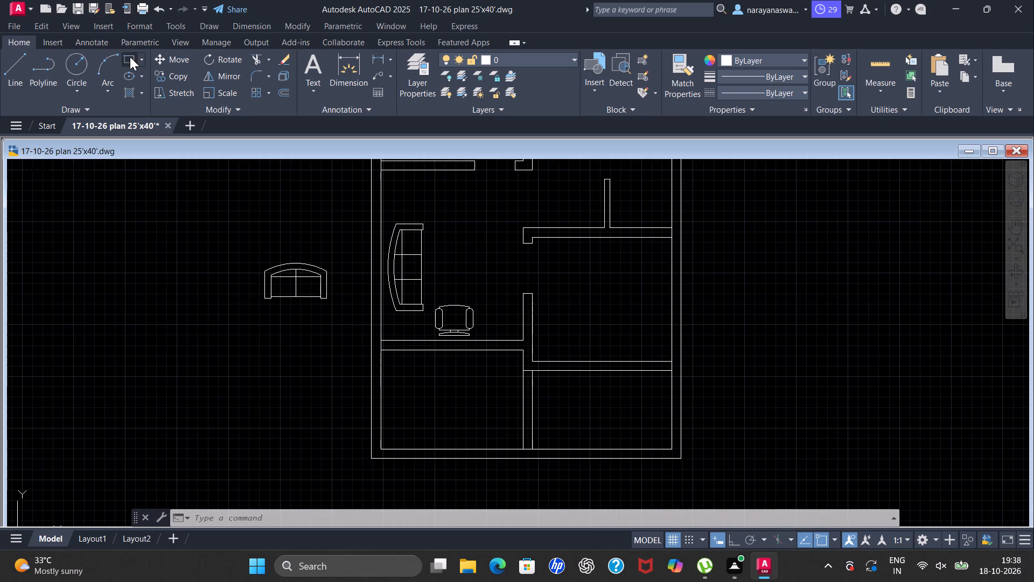
left_click(450, 237)
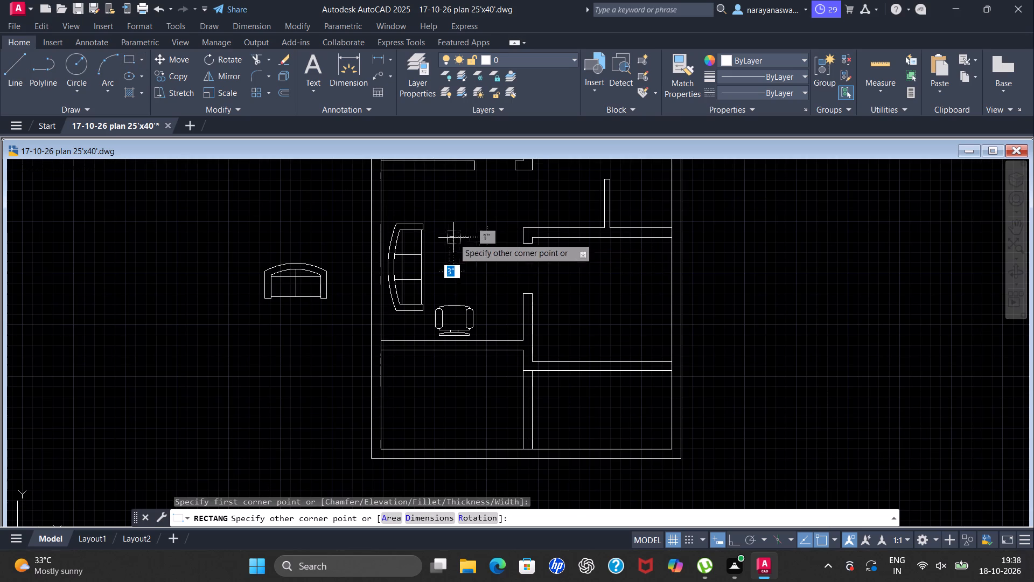
left_click(479, 286)
key("space")
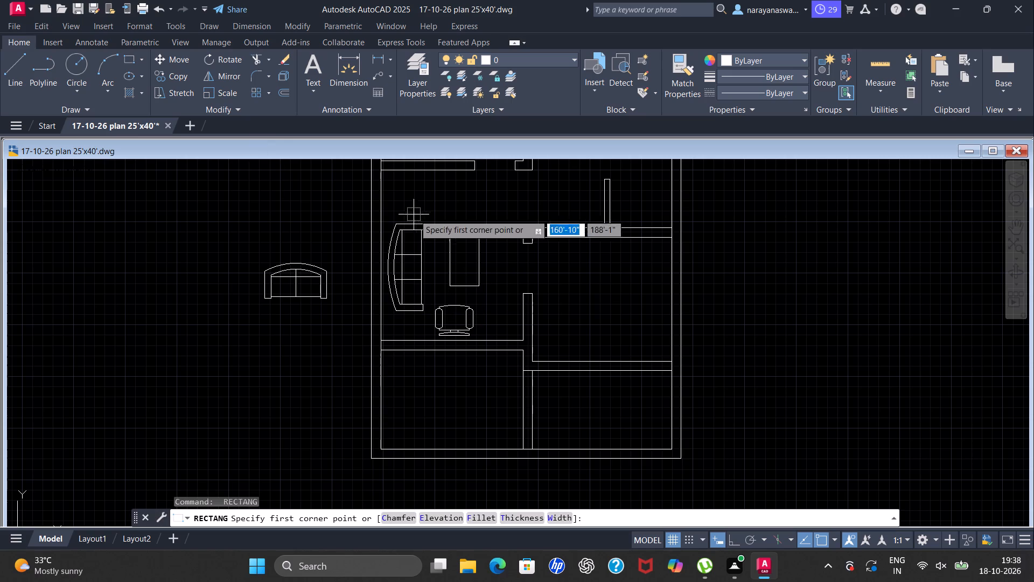
scroll(462, 264, "up", 1)
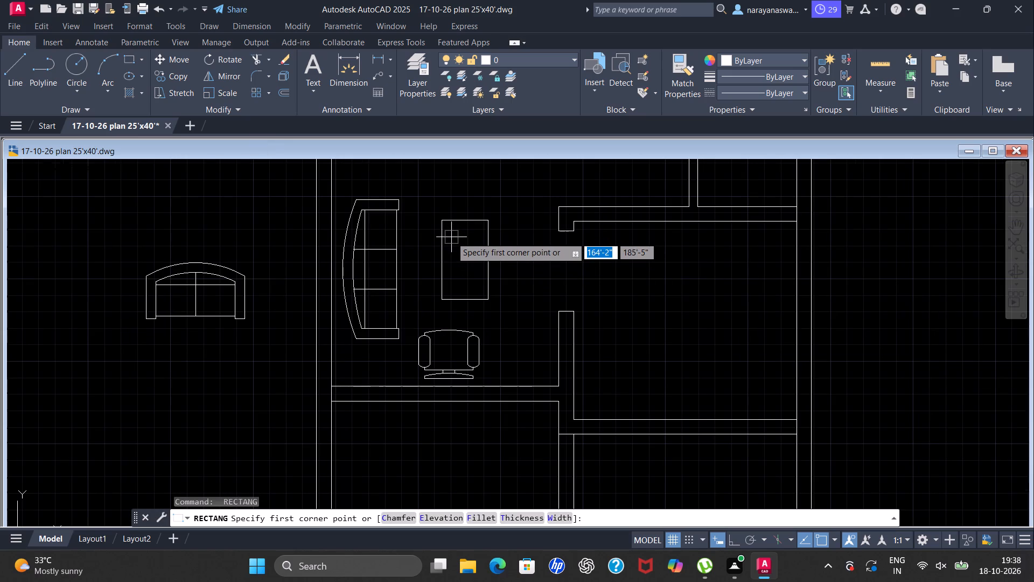
left_click(451, 233)
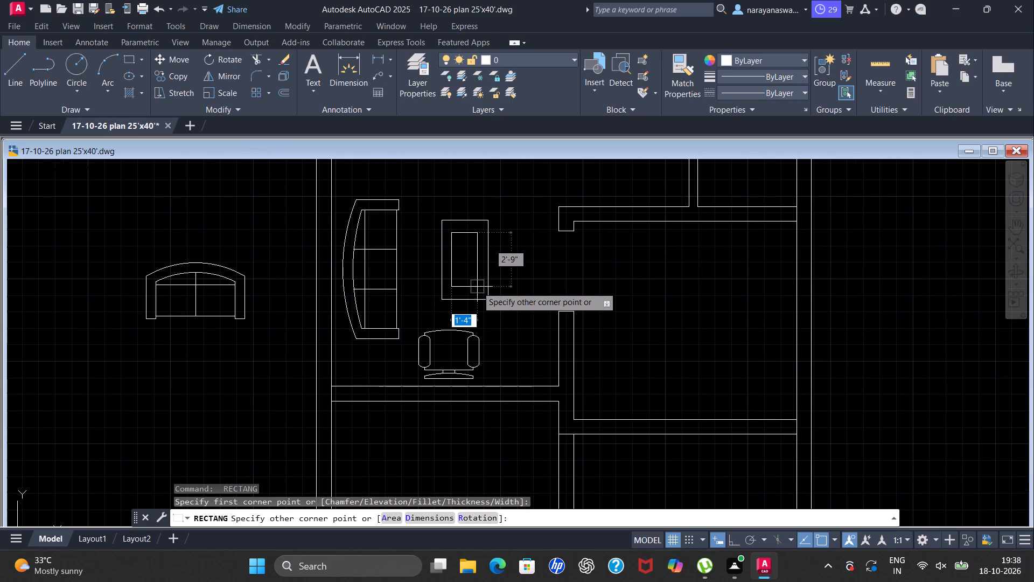
left_click(477, 287)
Draw a side table below the three-seat sofa as a rectangle about 1'-10" by 1'-7" with a smaller rectangle inside it.
scroll(469, 241, "down", 1)
scroll(442, 289, "down", 3)
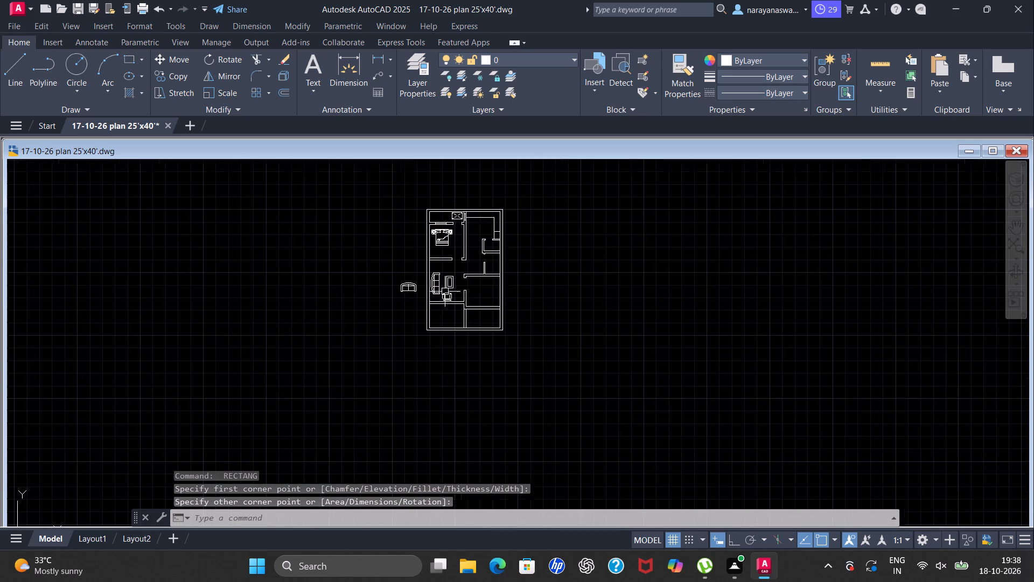
scroll(451, 288, "up", 2)
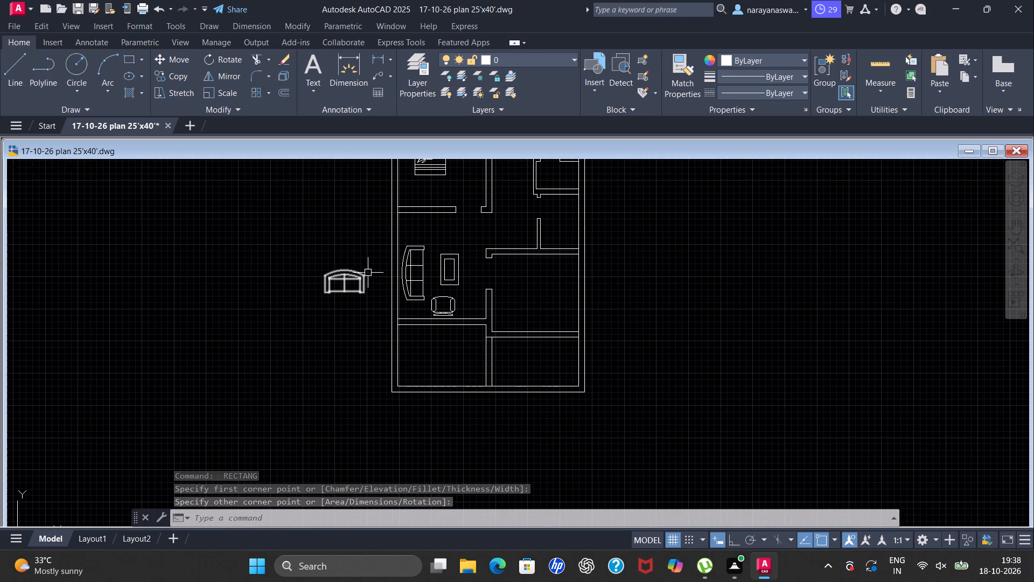
scroll(409, 273, "up", 2)
scroll(419, 329, "up", 1)
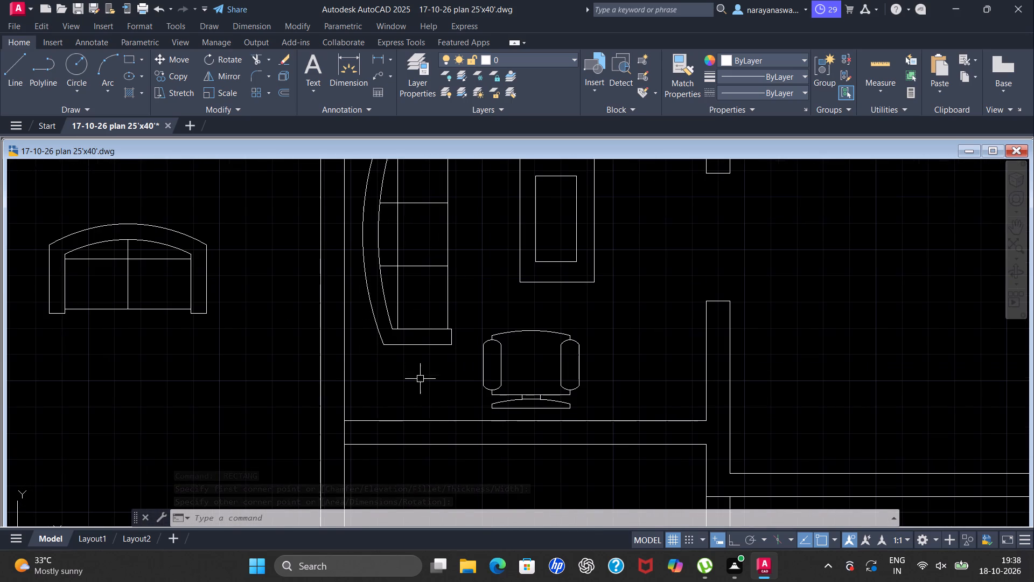
left_click(123, 56)
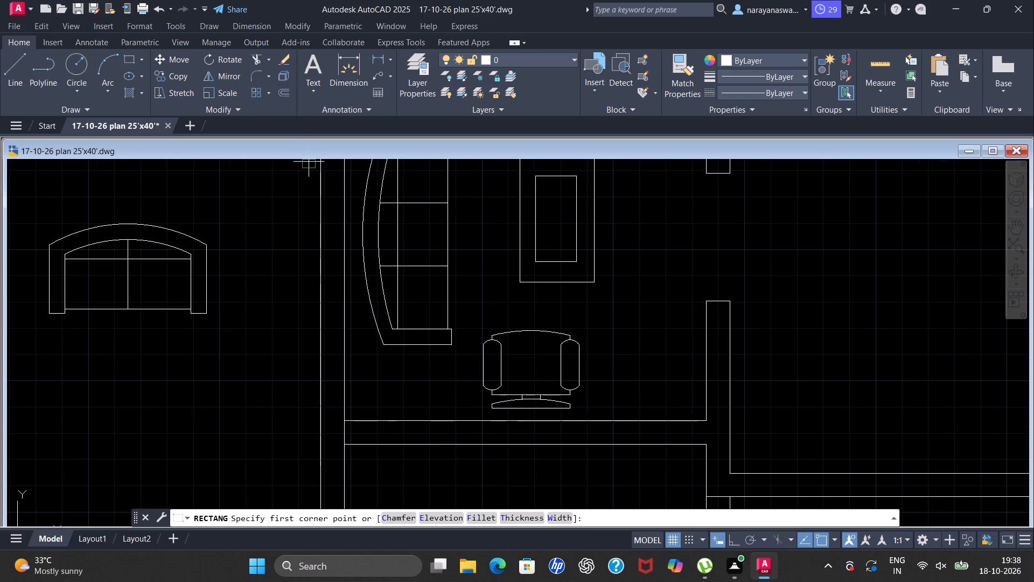
left_click(401, 365)
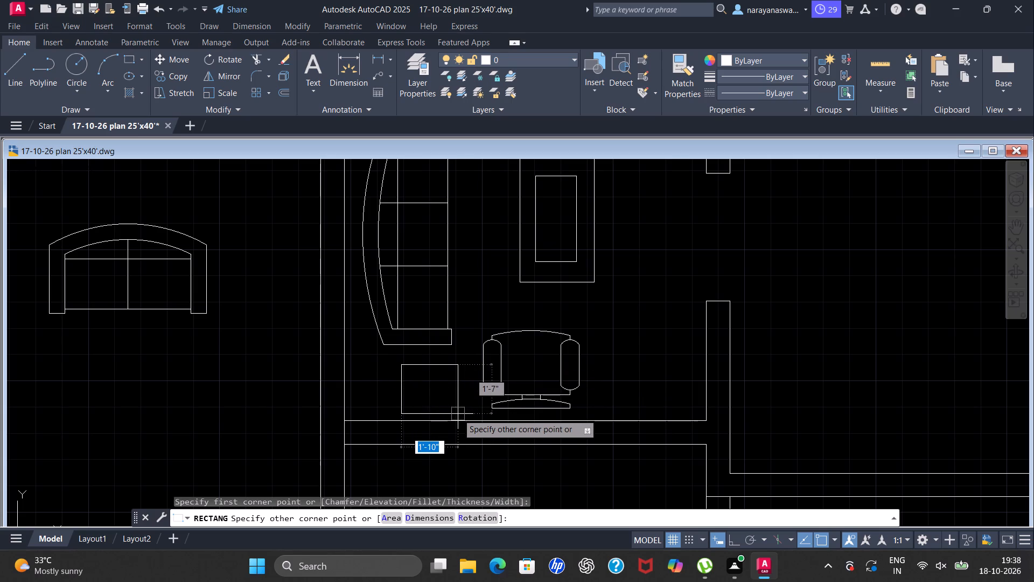
left_click(458, 414)
key("space")
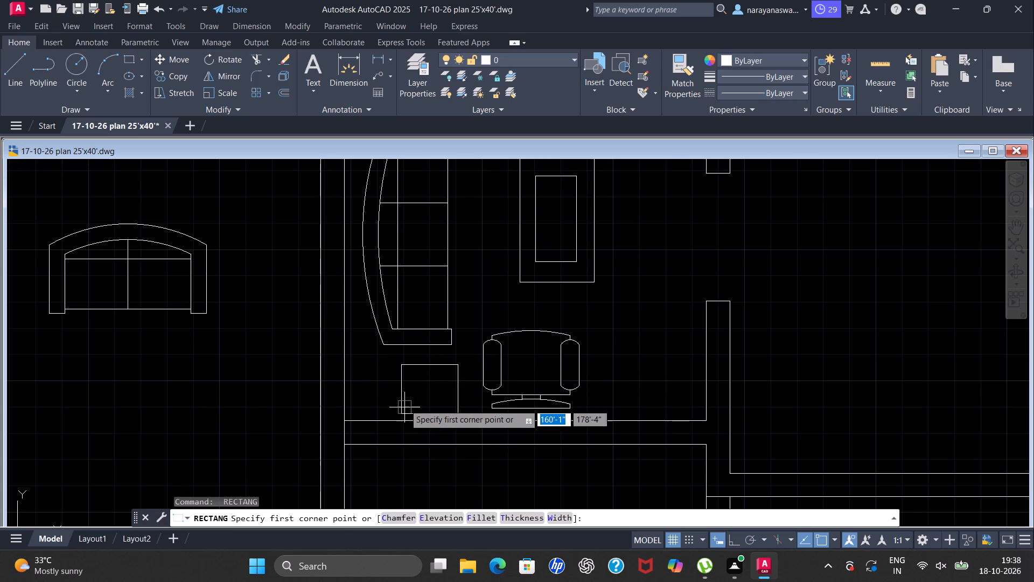
scroll(430, 386, "up", 2)
left_click_drag(381, 349, 413, 355)
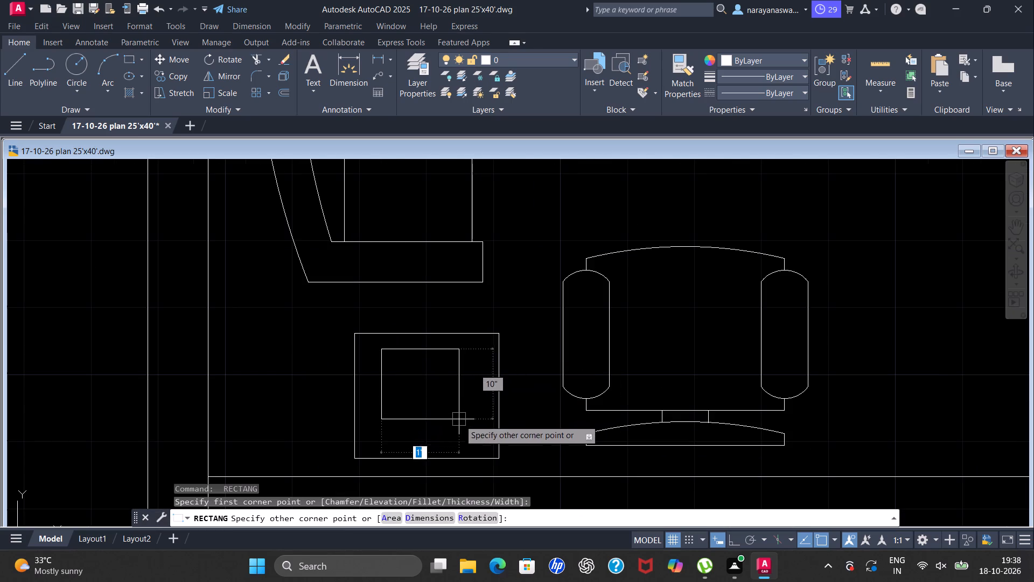
left_click(470, 439)
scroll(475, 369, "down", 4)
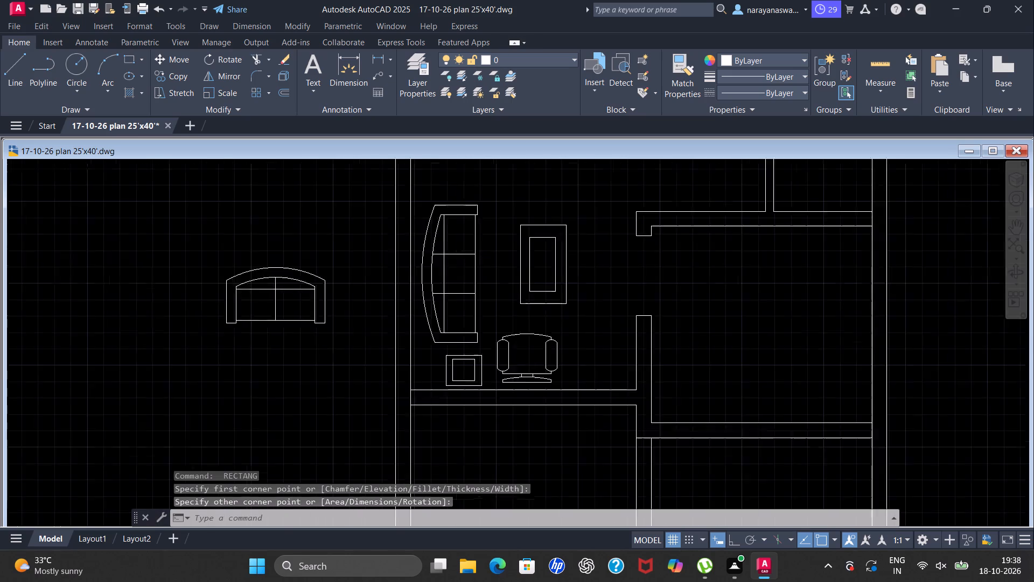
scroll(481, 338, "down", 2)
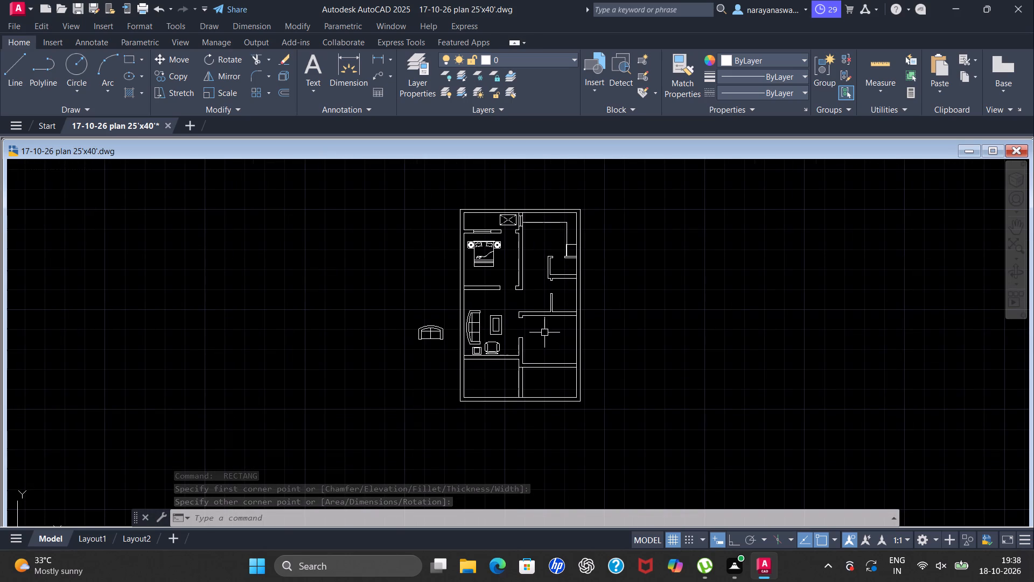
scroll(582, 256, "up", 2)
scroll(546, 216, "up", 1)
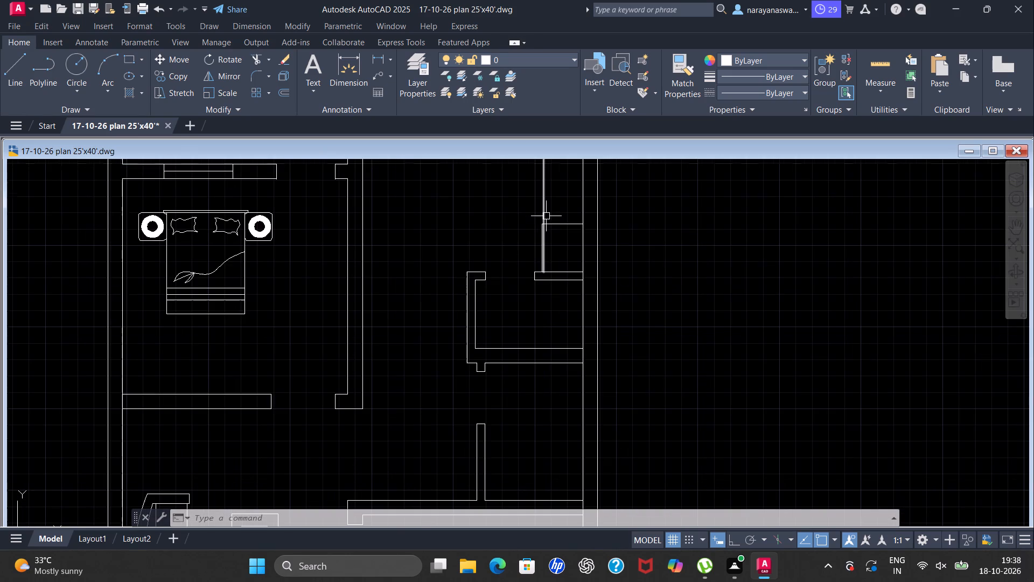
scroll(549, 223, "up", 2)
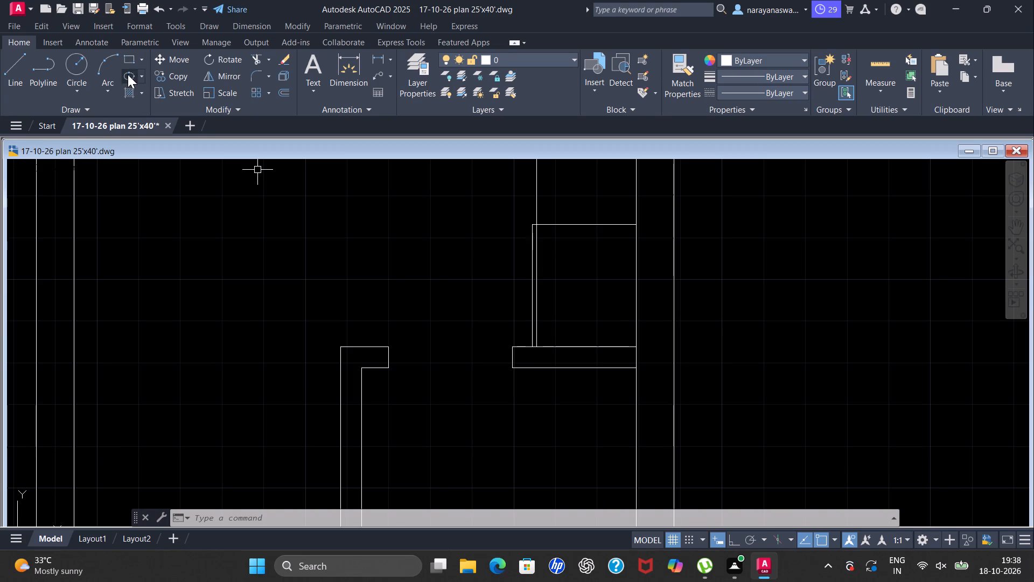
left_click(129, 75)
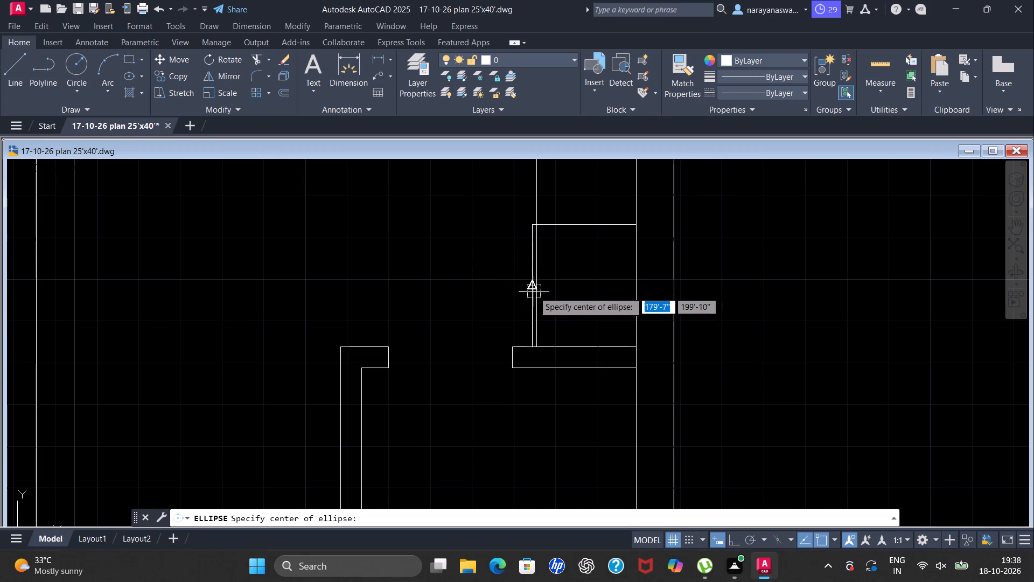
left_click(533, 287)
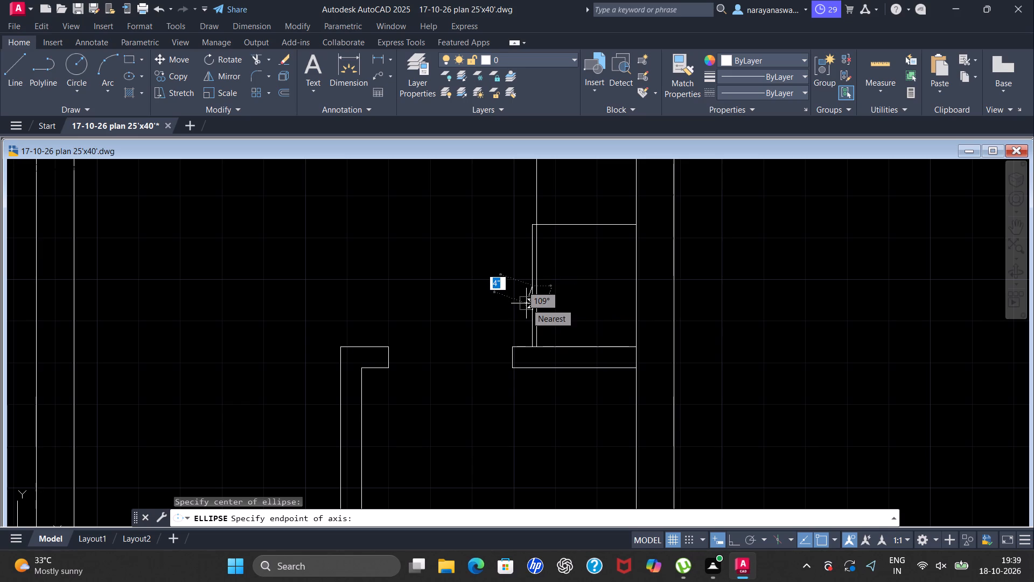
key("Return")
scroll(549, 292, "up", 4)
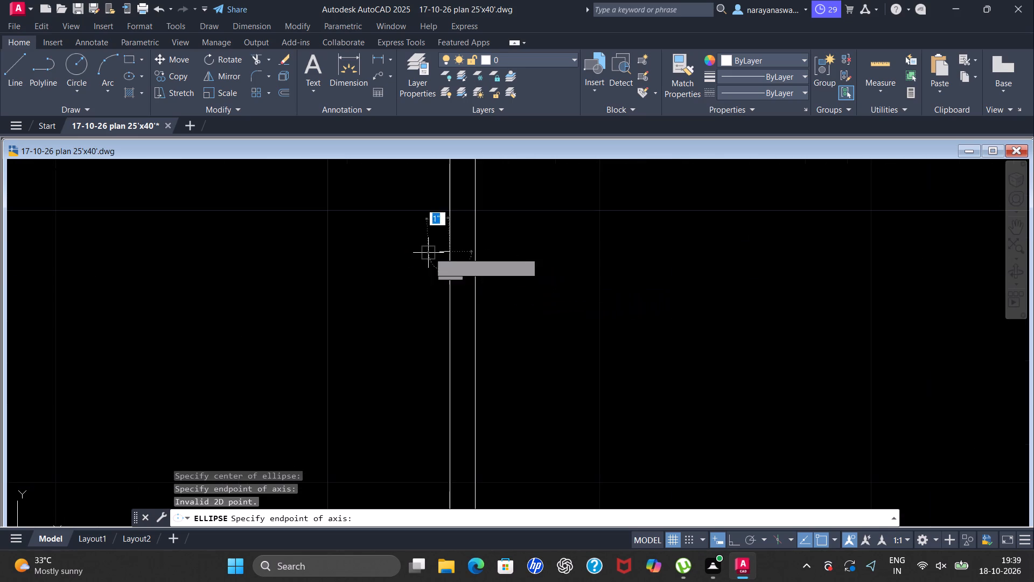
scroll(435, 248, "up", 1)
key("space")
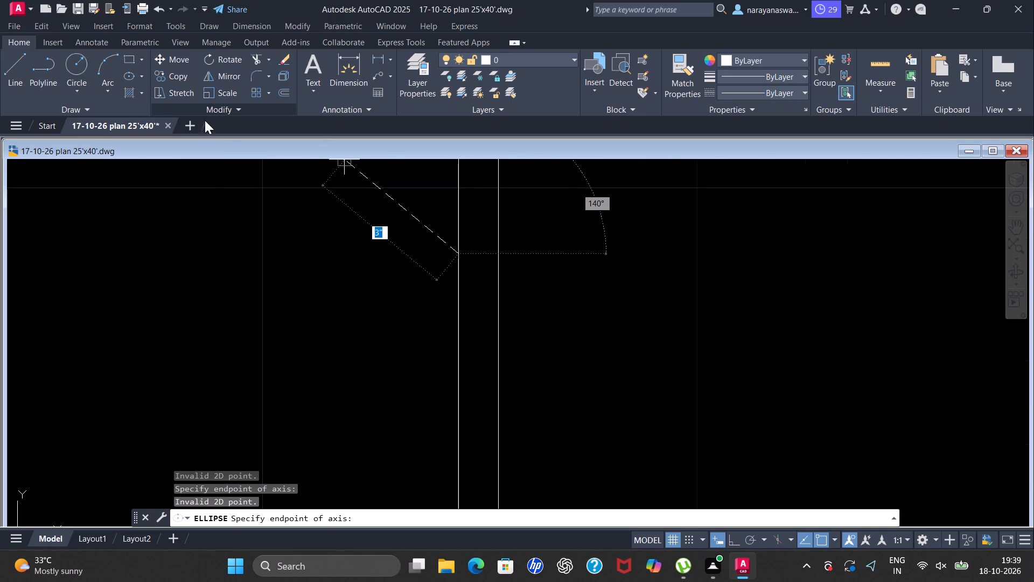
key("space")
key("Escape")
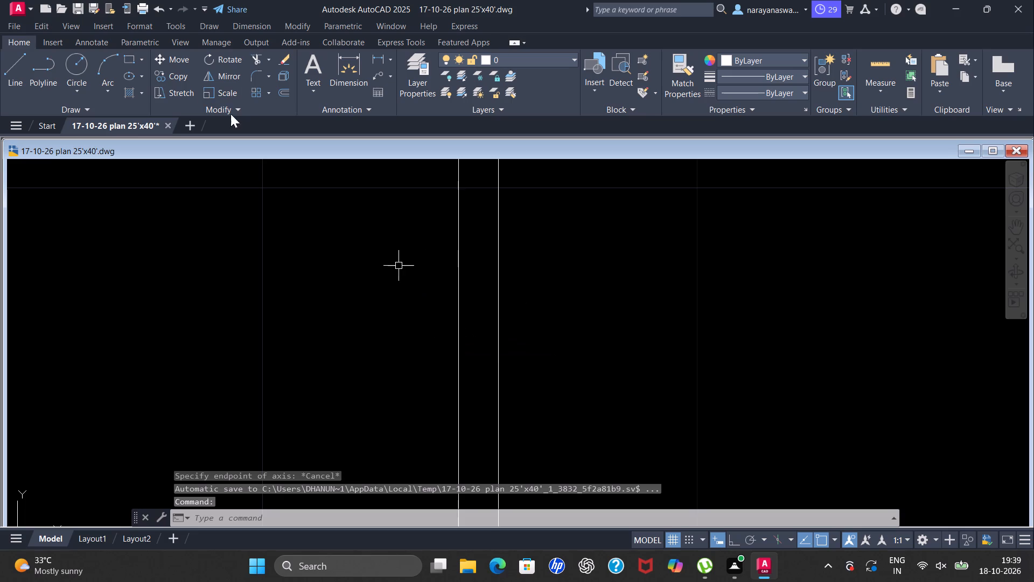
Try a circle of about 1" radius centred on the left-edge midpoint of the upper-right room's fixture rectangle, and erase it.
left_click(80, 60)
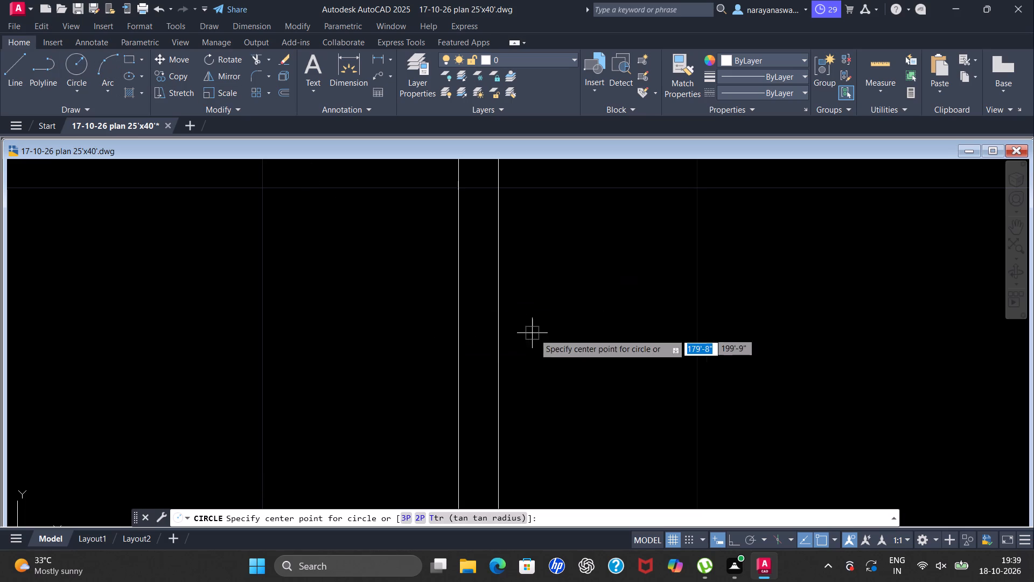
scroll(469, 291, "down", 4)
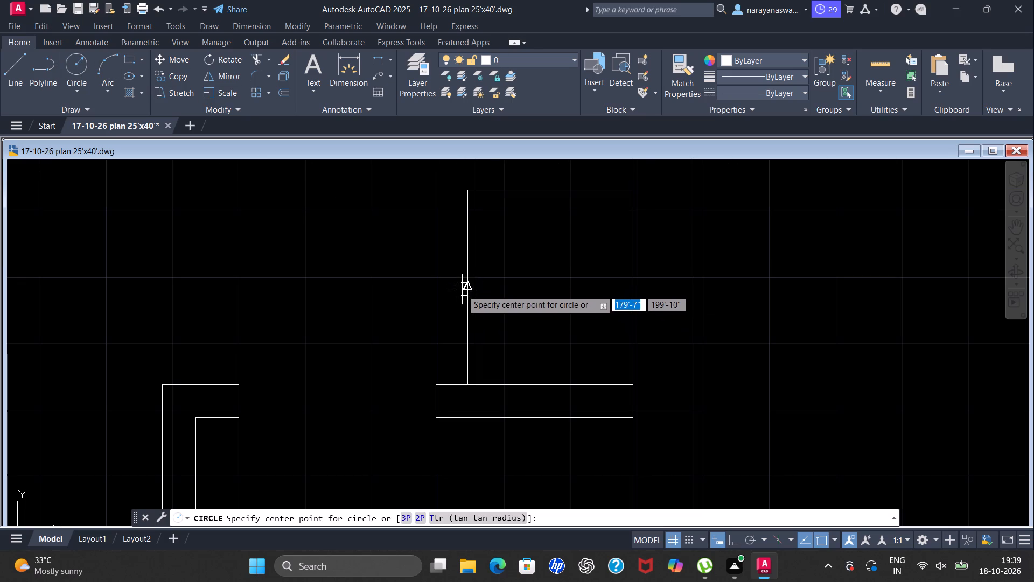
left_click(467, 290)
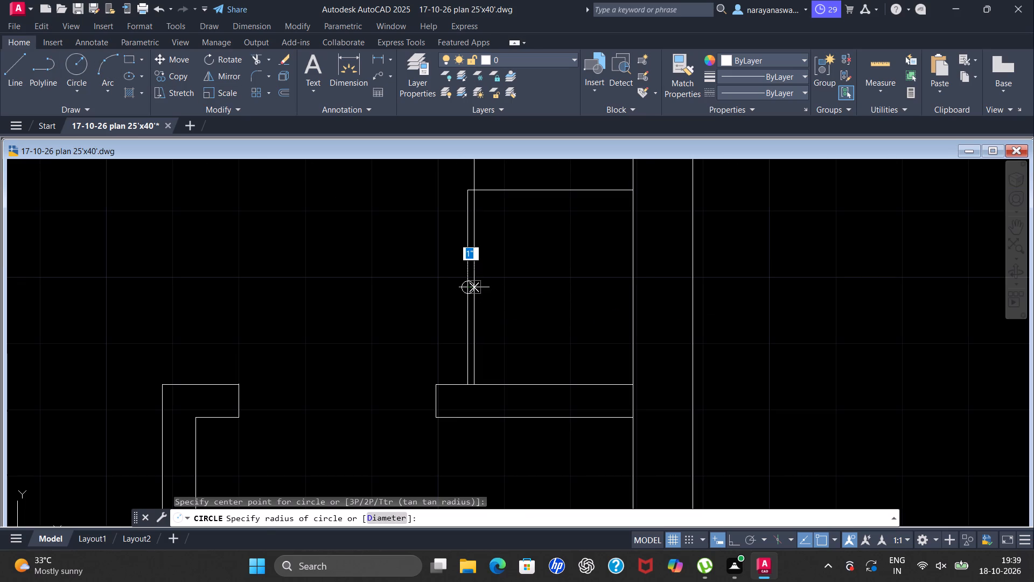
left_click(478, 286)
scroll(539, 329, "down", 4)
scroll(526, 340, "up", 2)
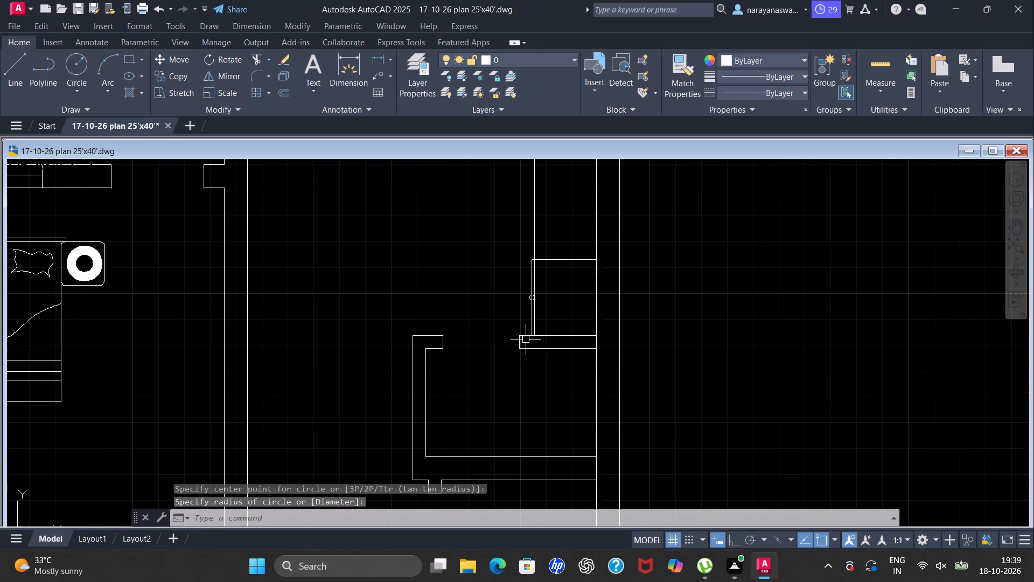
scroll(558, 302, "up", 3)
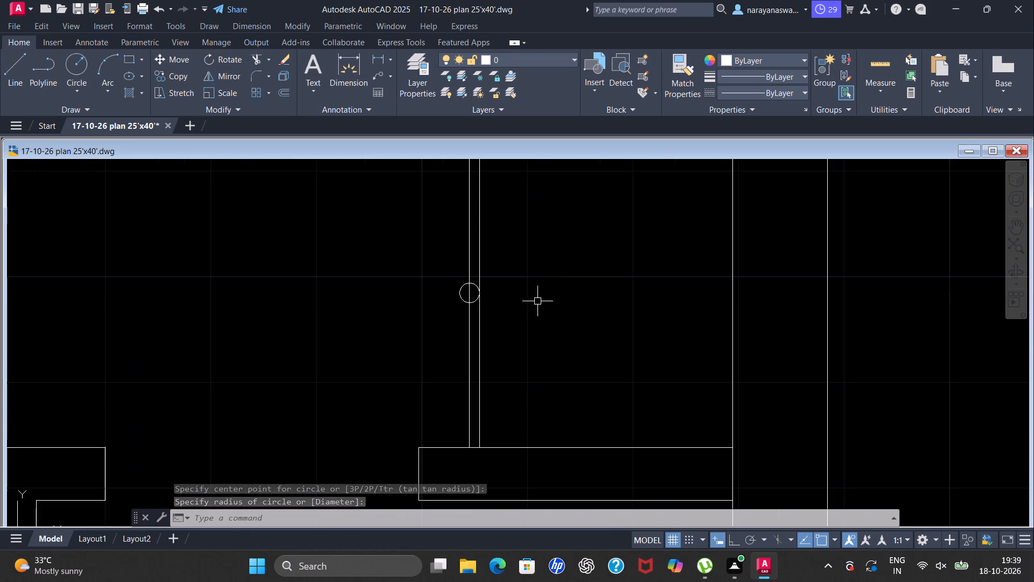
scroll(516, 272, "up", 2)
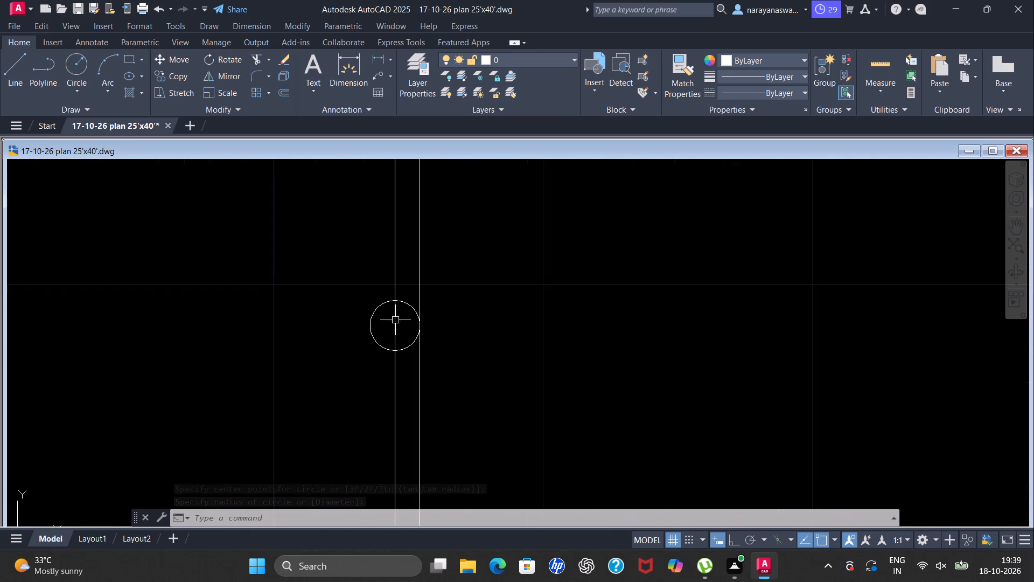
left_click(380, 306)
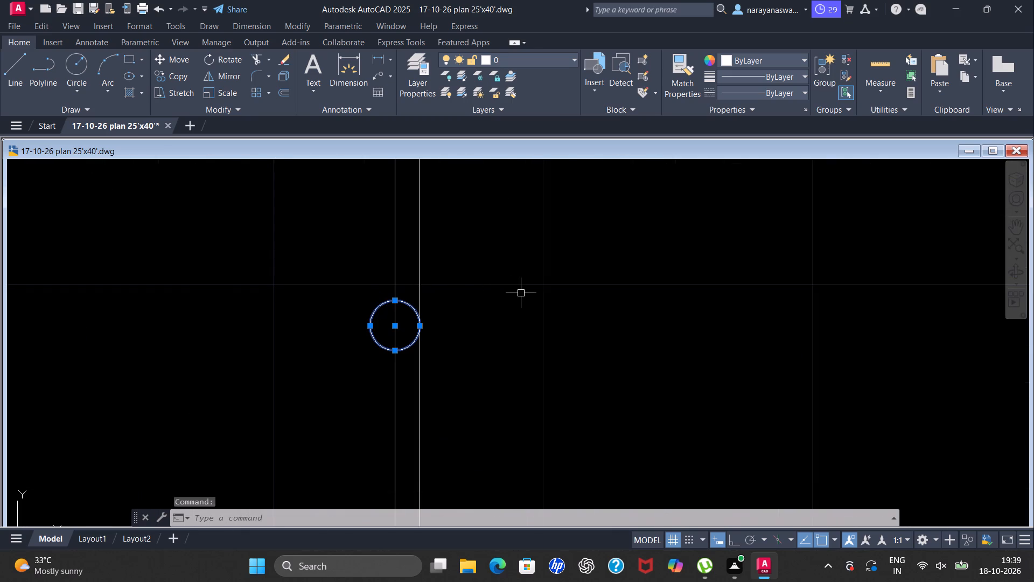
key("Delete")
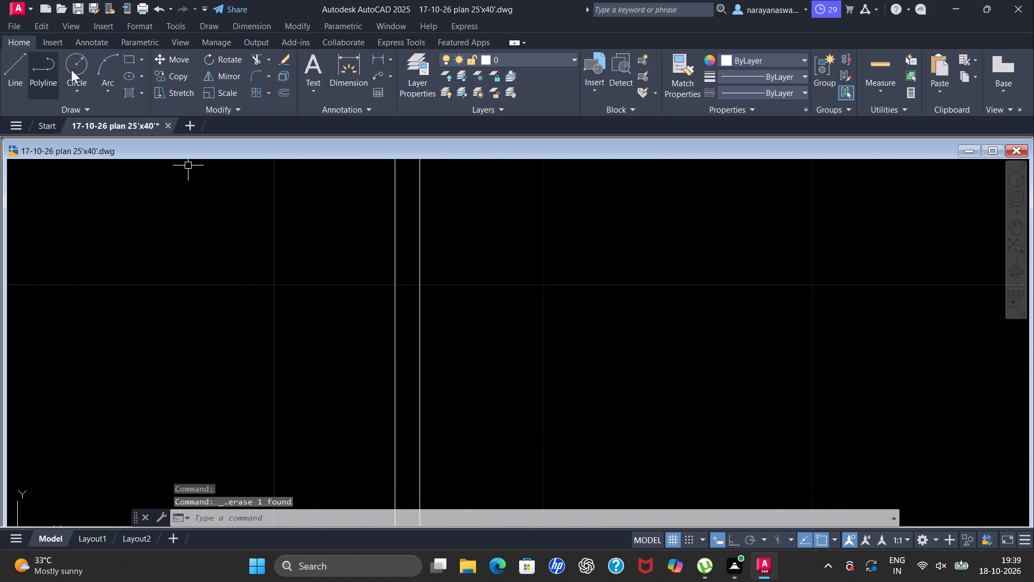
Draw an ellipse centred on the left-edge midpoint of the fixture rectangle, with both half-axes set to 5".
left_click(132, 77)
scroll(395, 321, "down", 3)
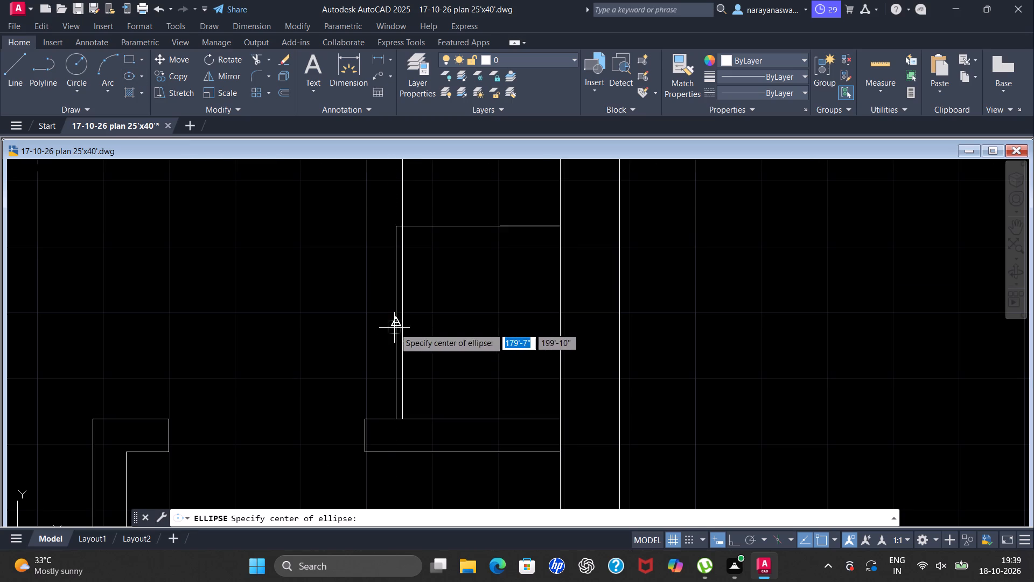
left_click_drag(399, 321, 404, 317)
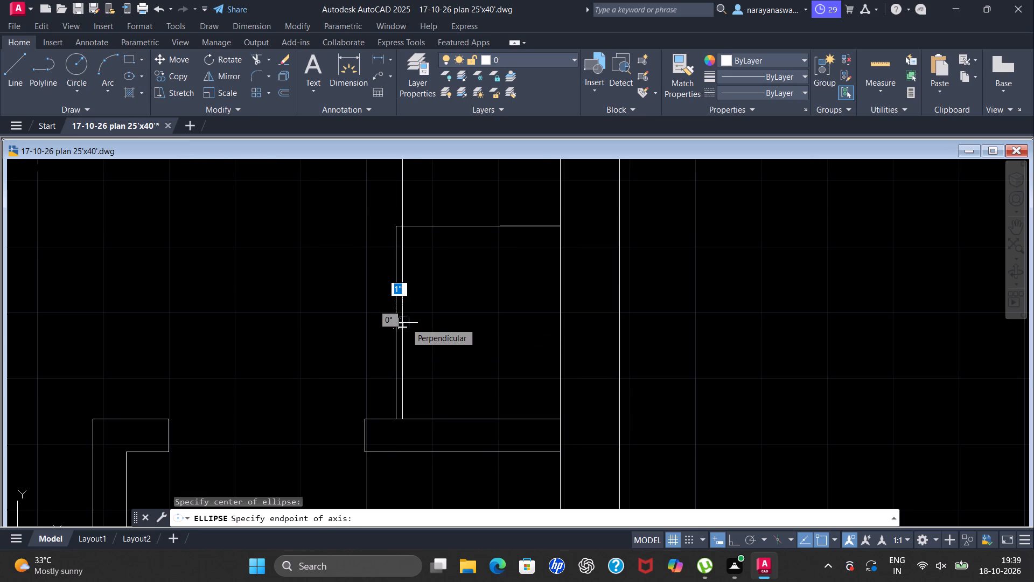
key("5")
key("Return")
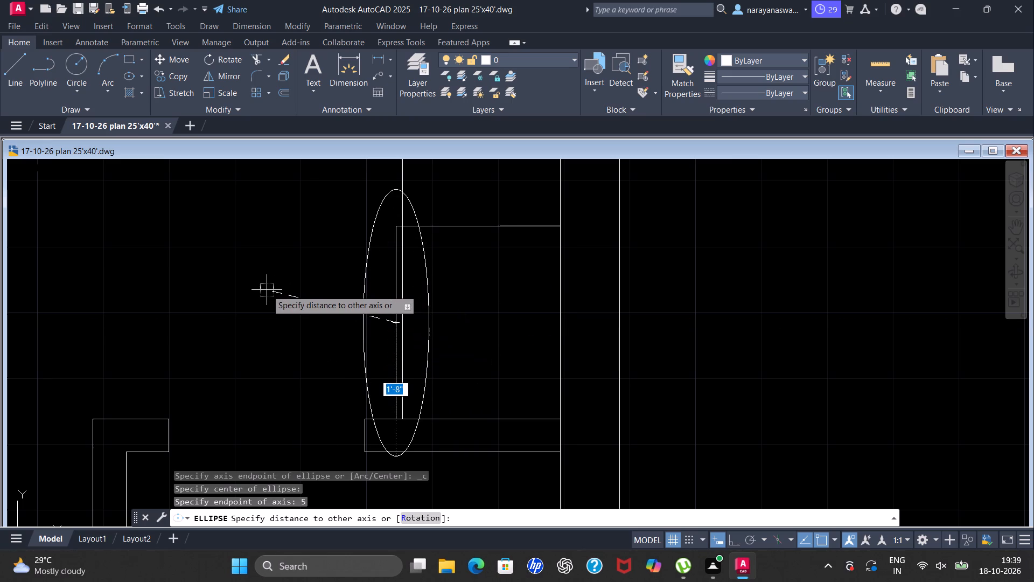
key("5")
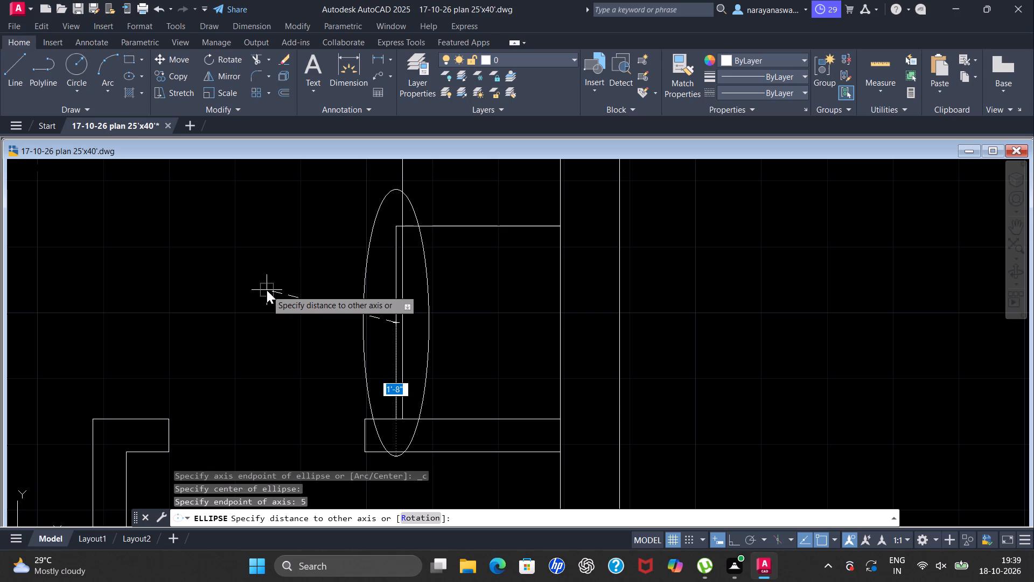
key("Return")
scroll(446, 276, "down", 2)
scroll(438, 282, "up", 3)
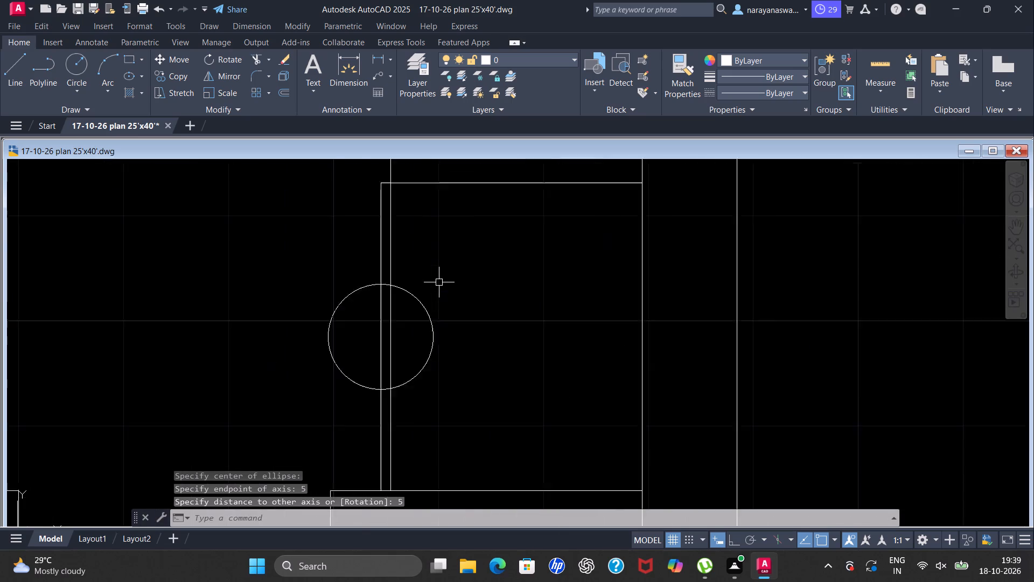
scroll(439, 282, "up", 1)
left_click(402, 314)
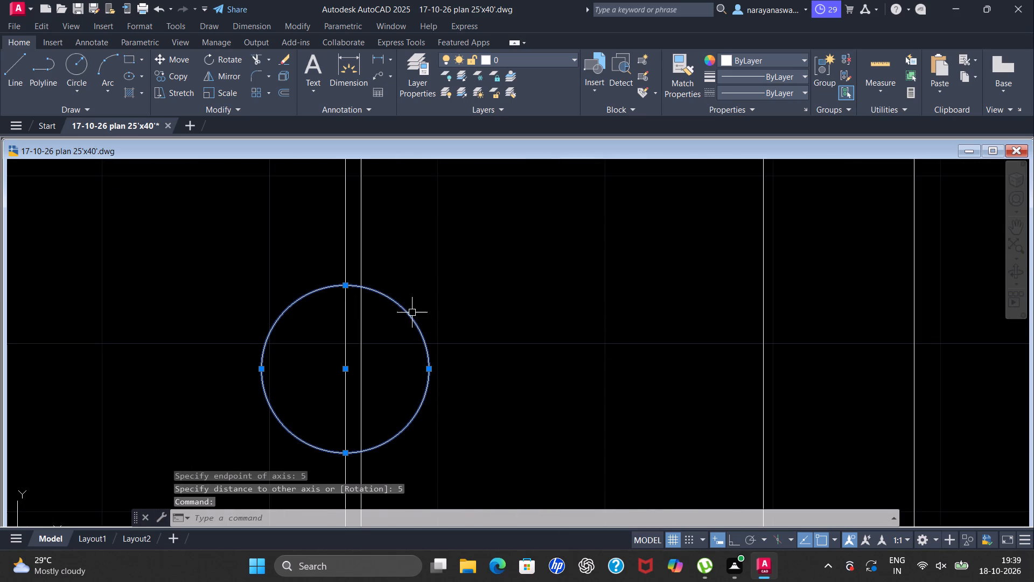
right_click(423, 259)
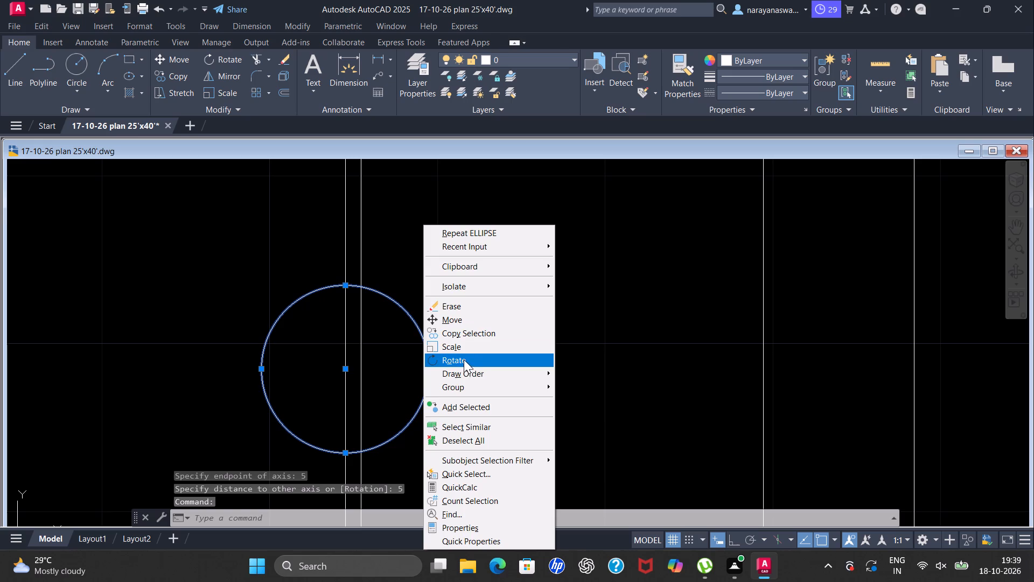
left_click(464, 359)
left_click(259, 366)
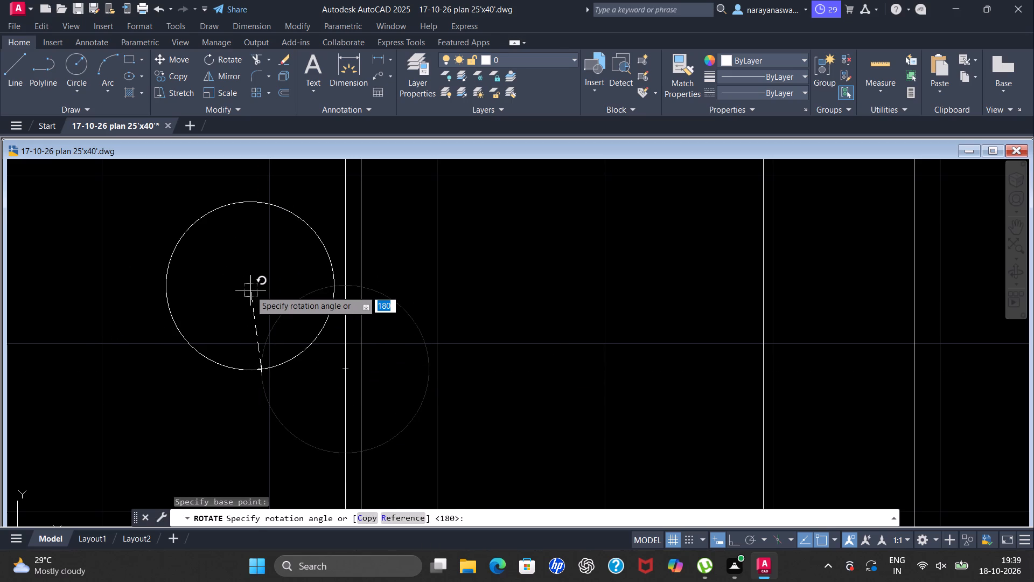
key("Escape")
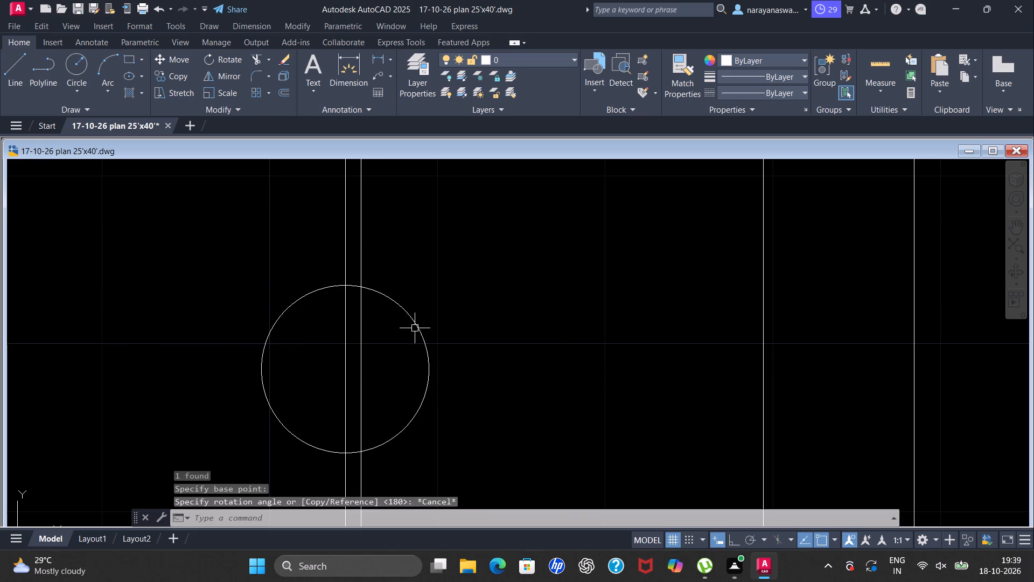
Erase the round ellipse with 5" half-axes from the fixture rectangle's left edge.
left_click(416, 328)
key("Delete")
Draw a small flat horizontal ellipse centred on the fixture rectangle's left-edge midpoint, with a vertical half-axis of about 1".
scroll(414, 327, "down", 1)
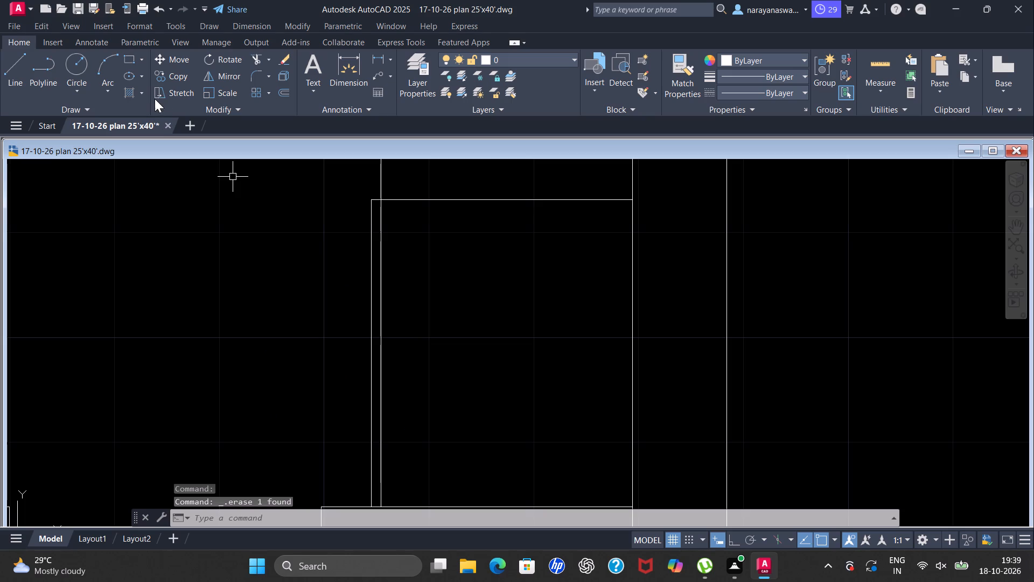
left_click(124, 73)
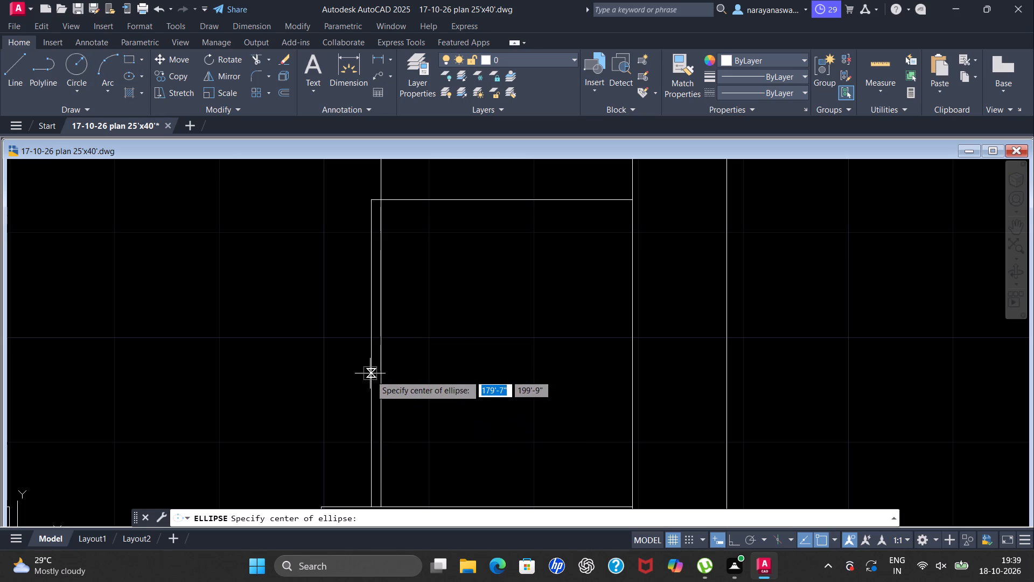
scroll(376, 306, "down", 1)
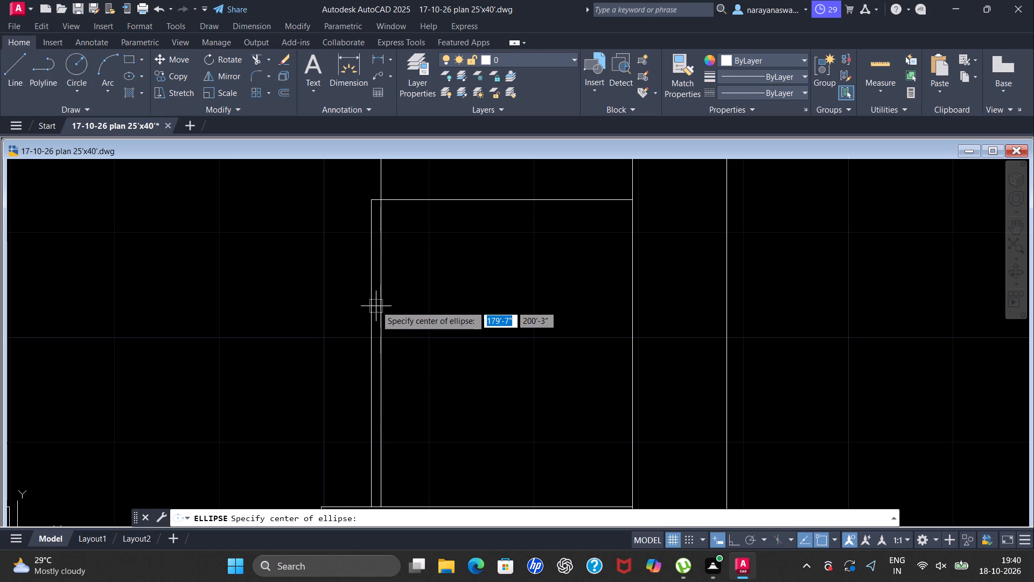
scroll(376, 303, "down", 1)
scroll(366, 337, "up", 3)
scroll(393, 237, "down", 2)
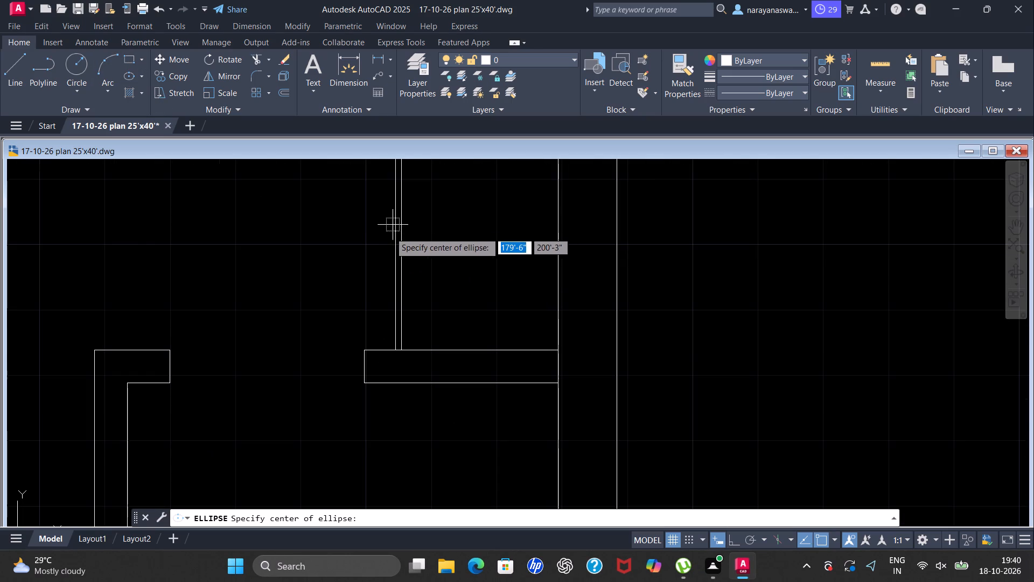
scroll(389, 239, "down", 2)
scroll(390, 198, "up", 2)
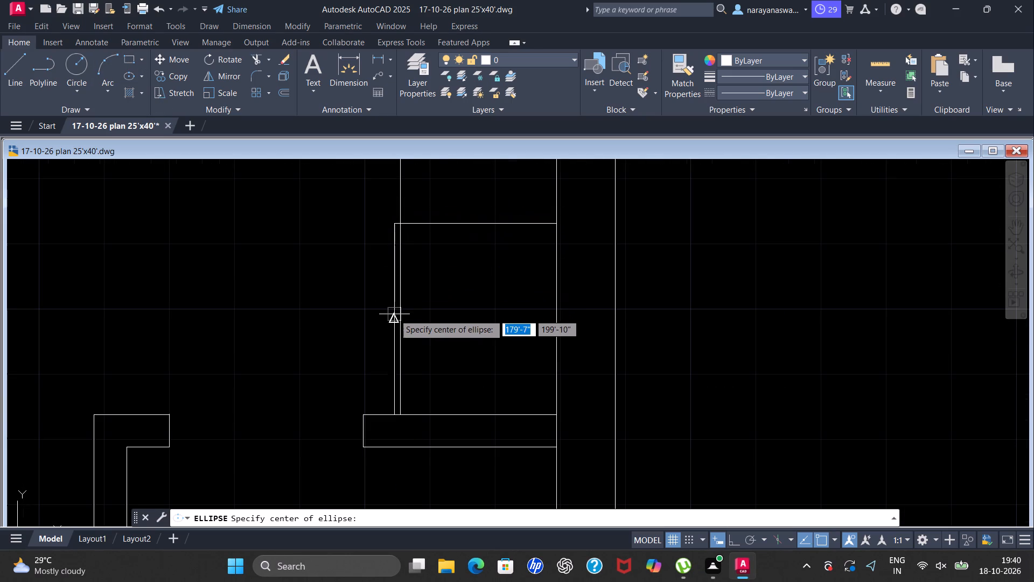
left_click(394, 317)
left_click(374, 322)
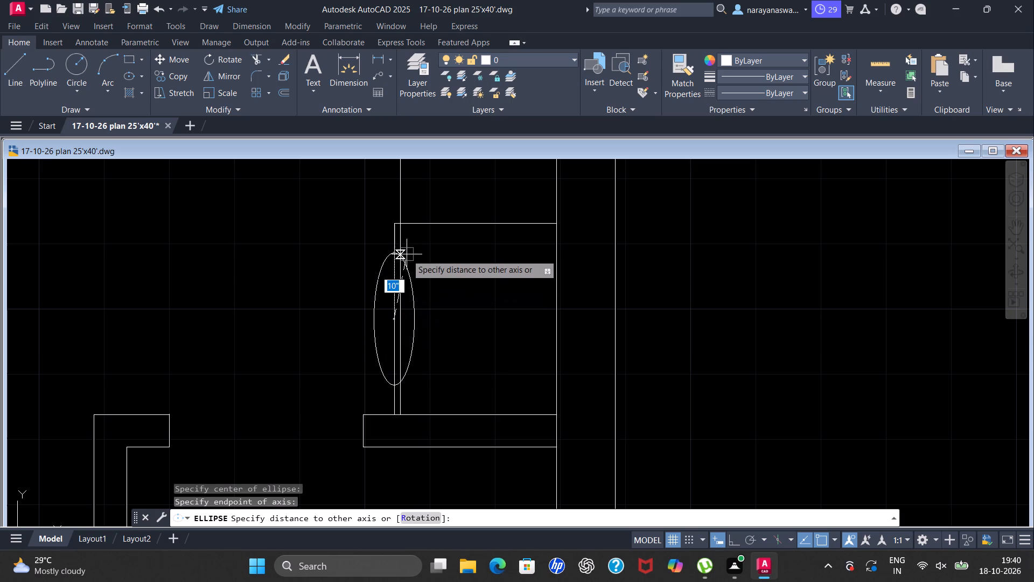
left_click(393, 317)
Shift the flat ellipse slightly up and to the right of the fixture rectangle's left-edge midpoint.
scroll(400, 315, "up", 3)
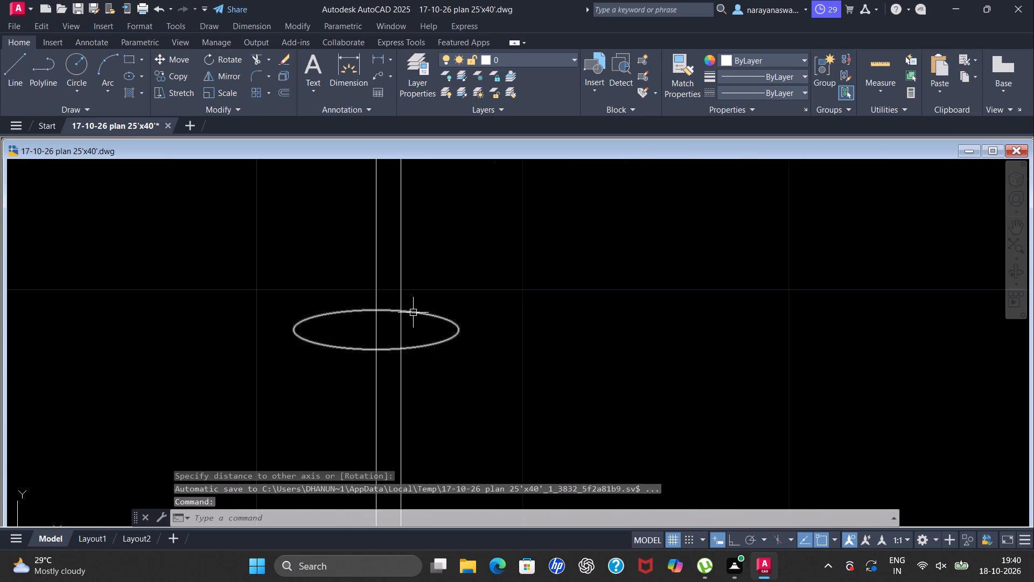
left_click(414, 311)
left_click_drag(291, 328, 298, 317)
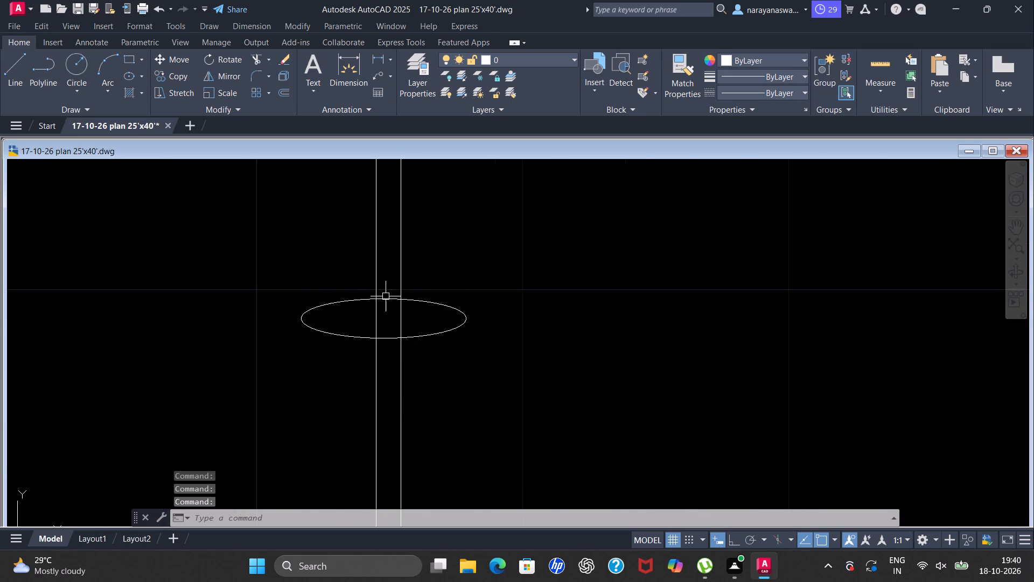
Erase the flat horizontal ellipse from the fixture rectangle's left edge.
left_click(406, 304)
left_click(415, 300)
left_click(425, 303)
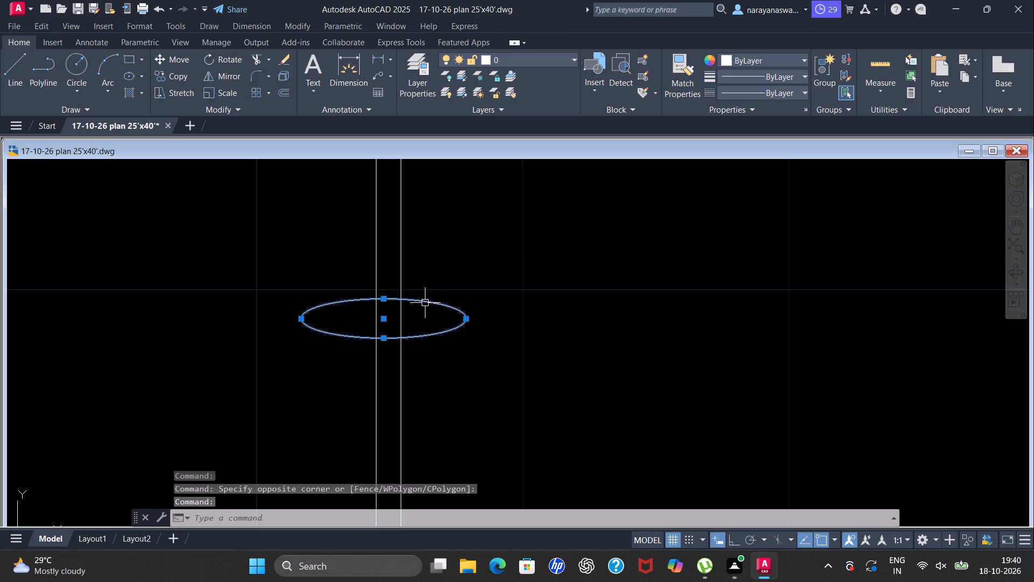
key("Escape")
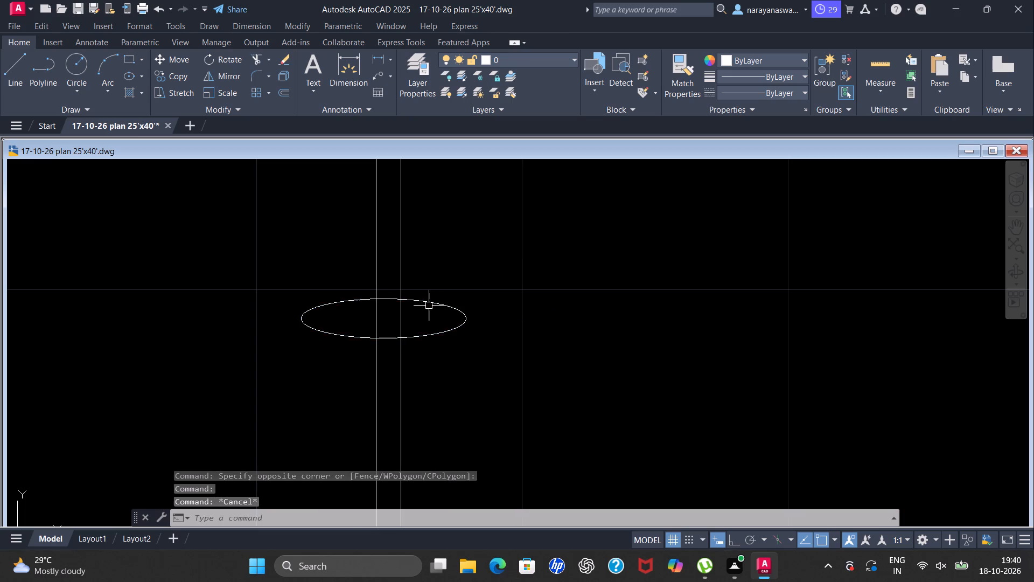
left_click(429, 306)
key("Delete")
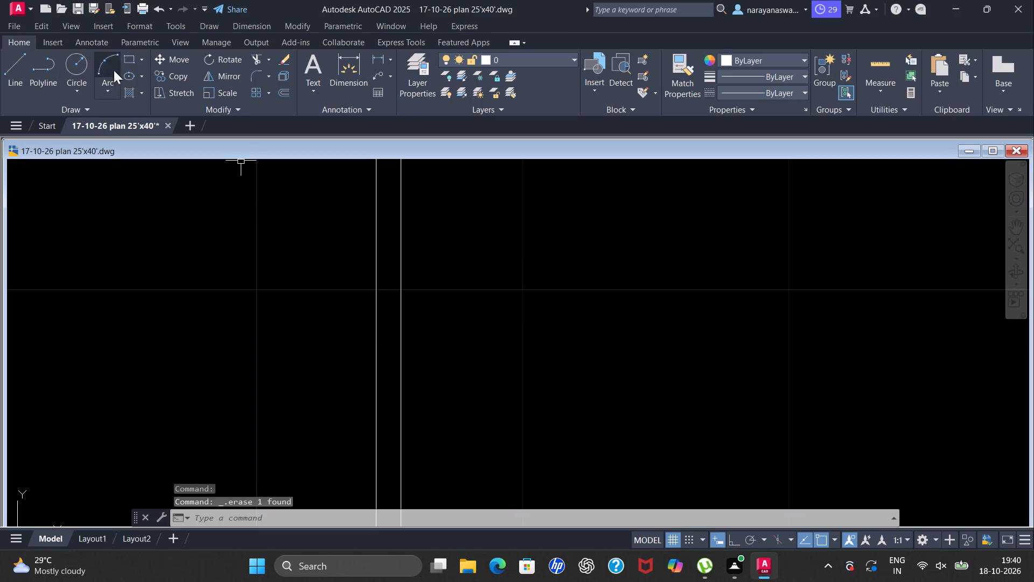
Draw a narrow upright ellipse, slightly tilted, over the fixture rectangle's left edge, with a short half-axis of about 1".
left_click(130, 75)
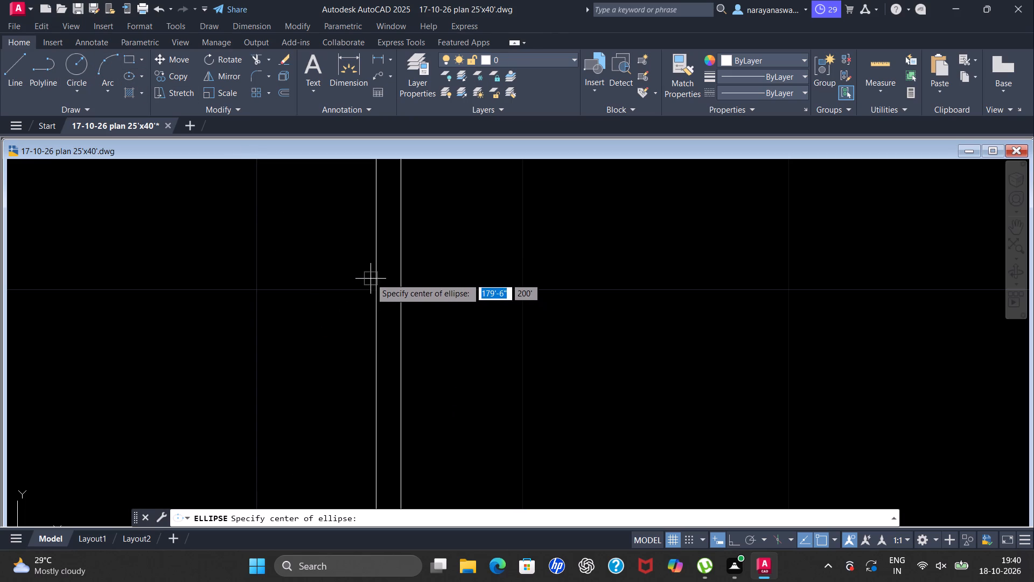
left_click(368, 276)
left_click(365, 337)
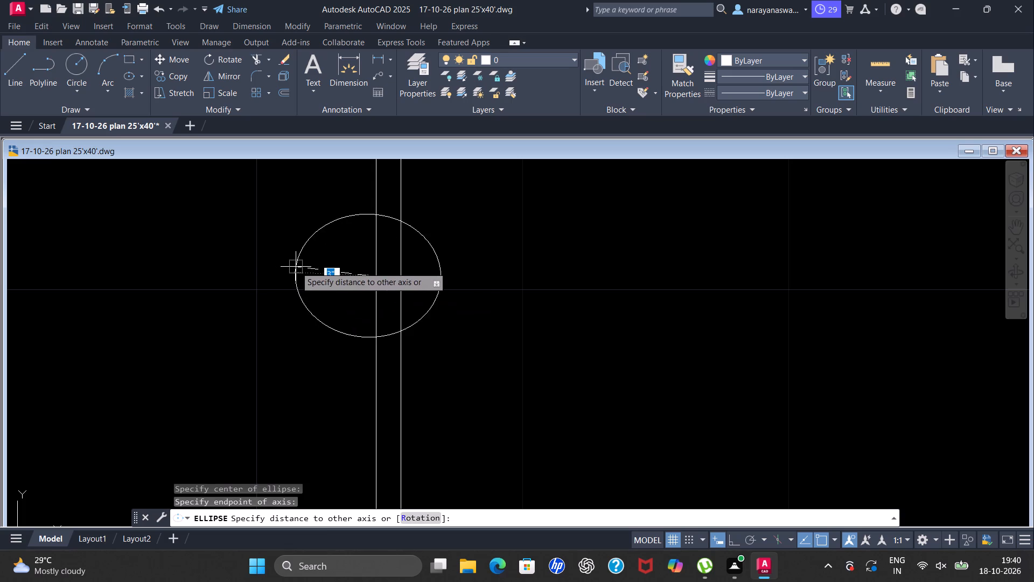
left_click(389, 290)
scroll(400, 267, "up", 2)
scroll(367, 277, "down", 3)
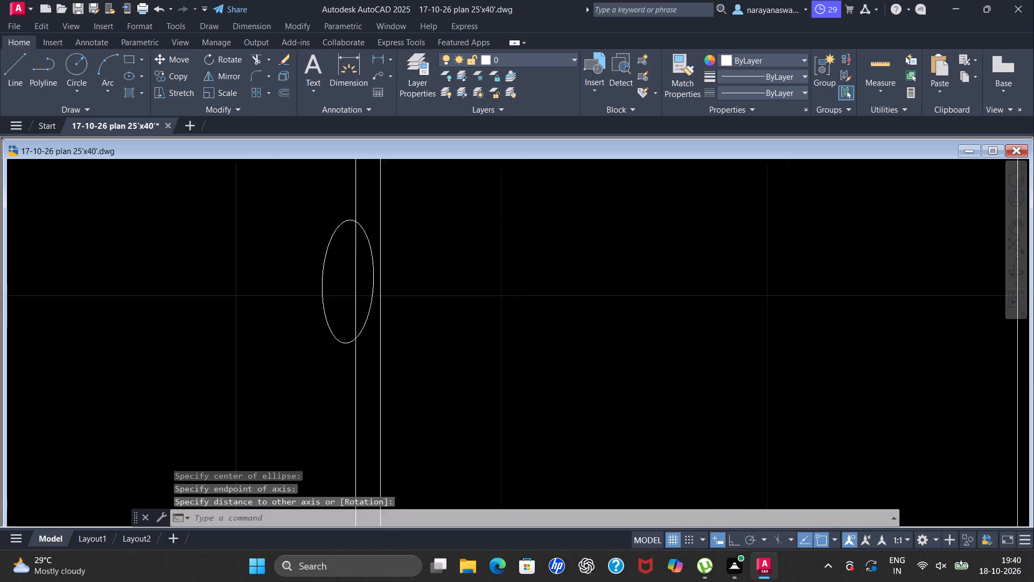
scroll(367, 277, "down", 1)
scroll(283, 276, "down", 3)
scroll(284, 294, "up", 2)
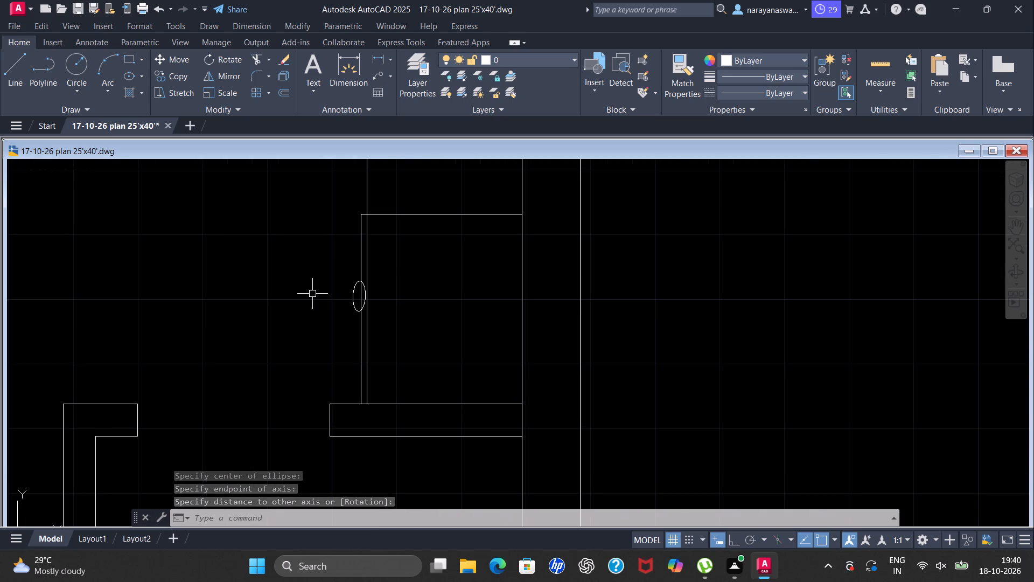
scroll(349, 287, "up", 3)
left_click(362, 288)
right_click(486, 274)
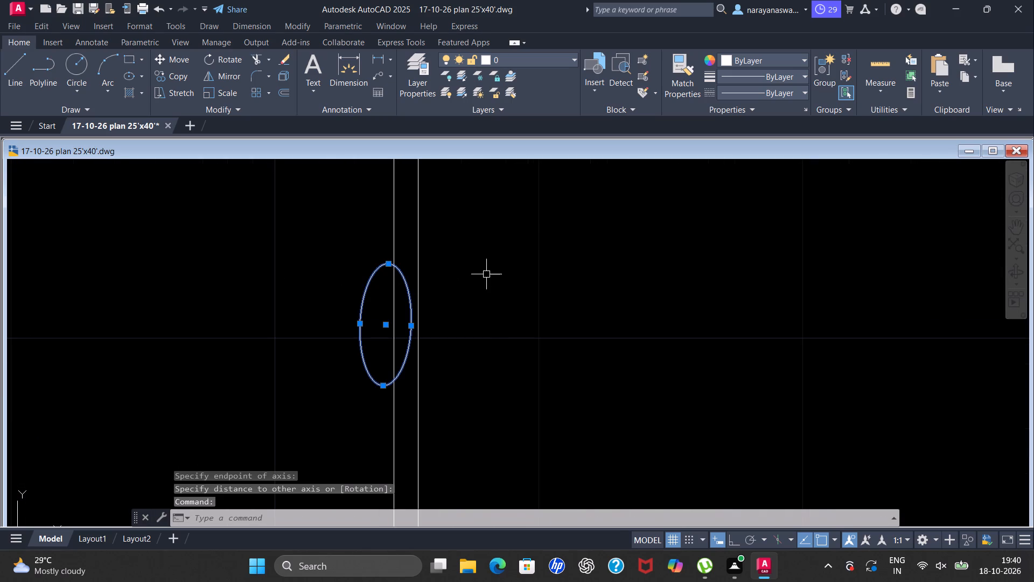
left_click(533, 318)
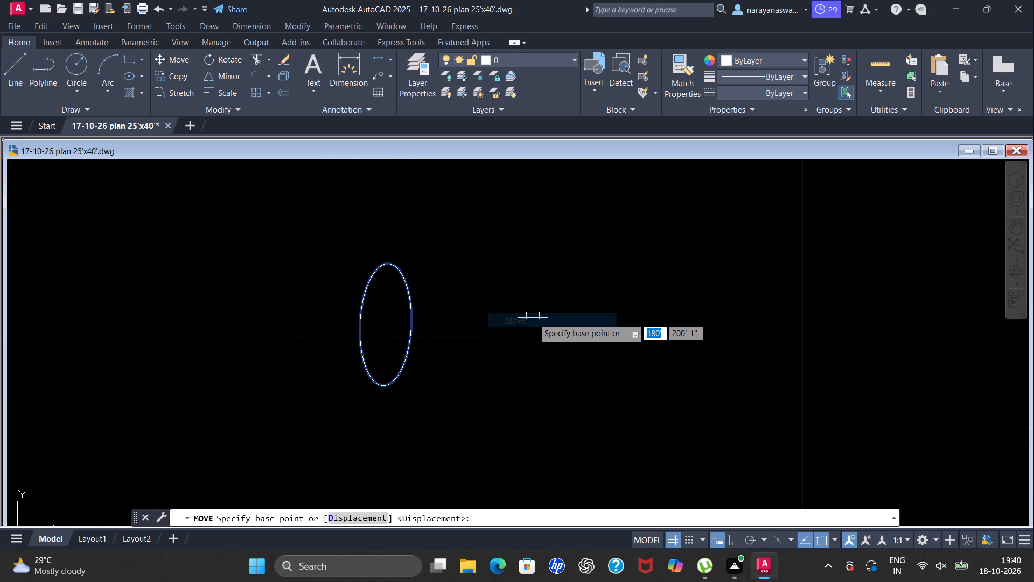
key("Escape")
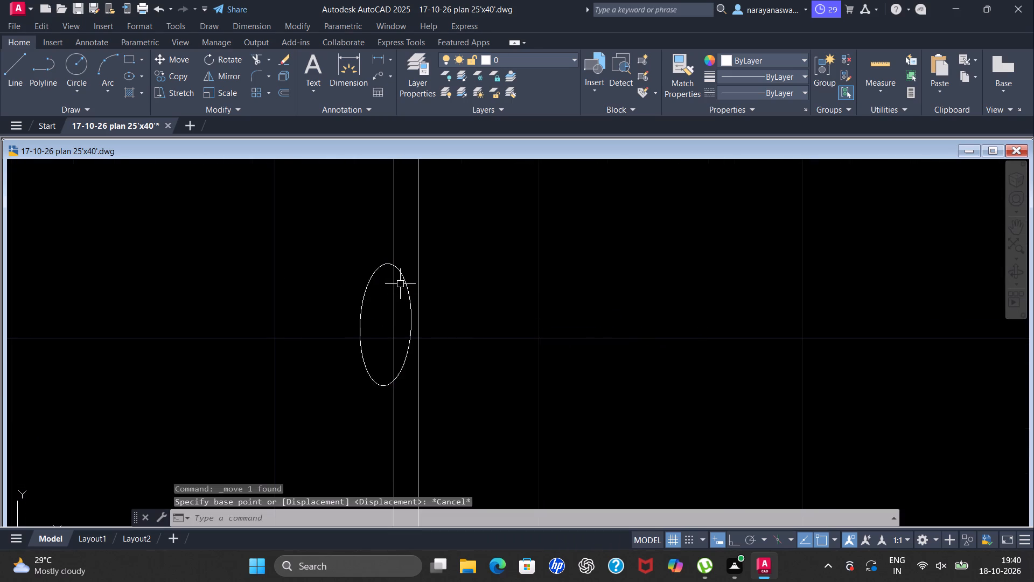
Scale the upright ellipse down about its centre to roughly a third of its size.
left_click(406, 283)
right_click(494, 245)
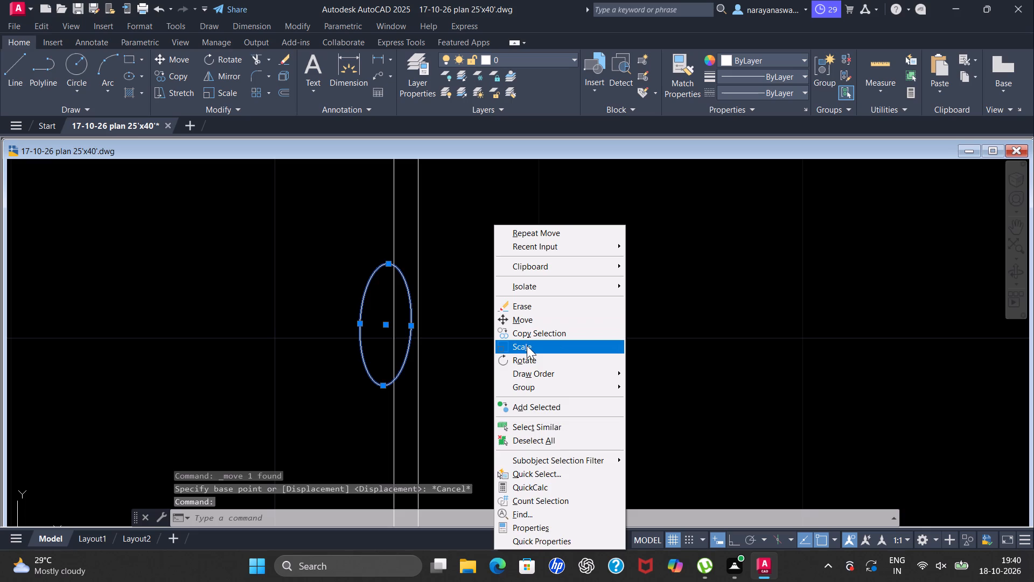
left_click(527, 345)
left_click_drag(384, 325, 391, 323)
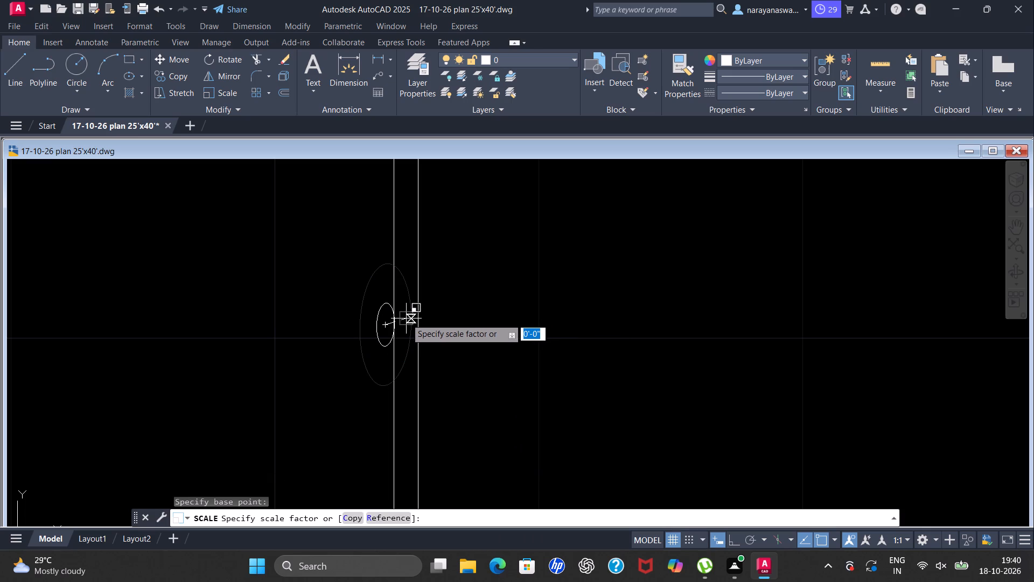
left_click(406, 318)
Examine the overall floor plan and its furniture layout.
scroll(339, 349, "down", 5)
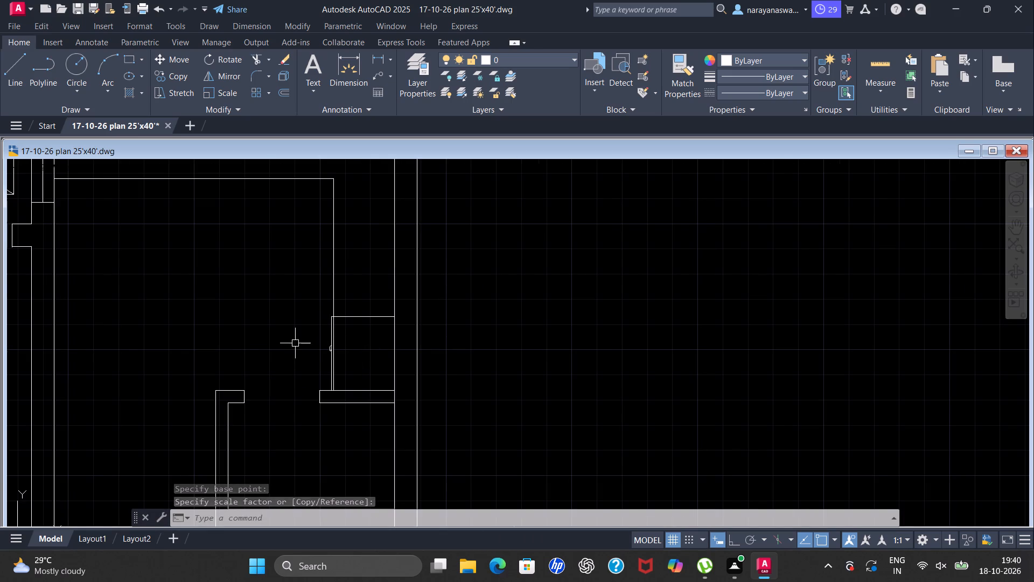
scroll(298, 347, "down", 2)
scroll(187, 259, "up", 1)
scroll(294, 307, "down", 3)
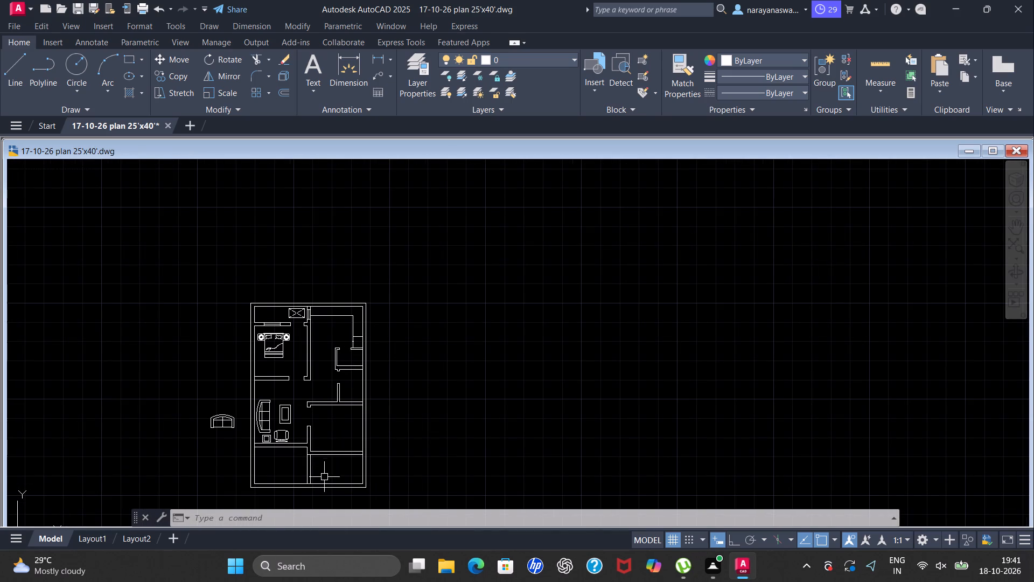
scroll(324, 477, "up", 2)
scroll(355, 460, "down", 3)
scroll(301, 419, "up", 3)
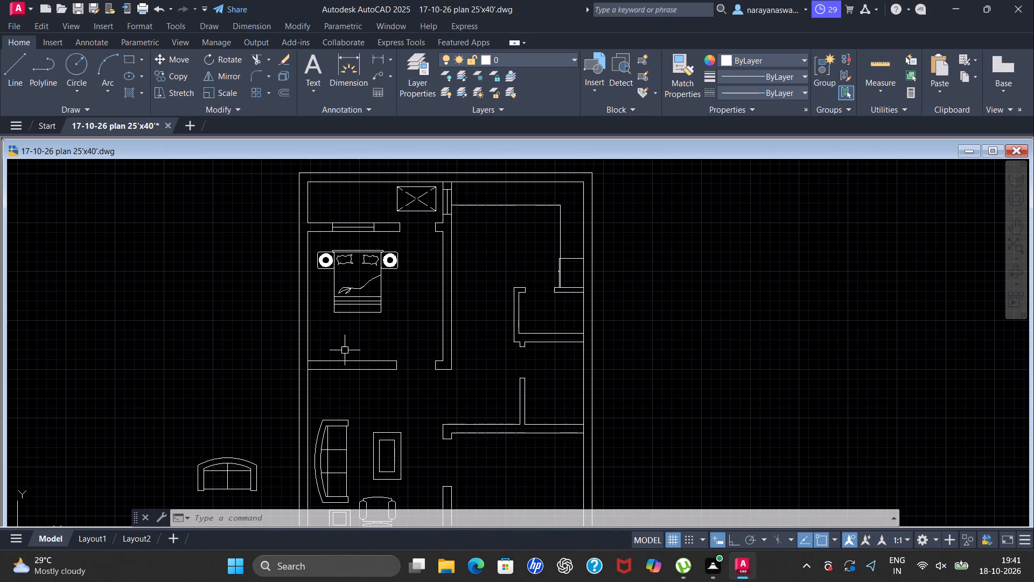
scroll(340, 363, "down", 1)
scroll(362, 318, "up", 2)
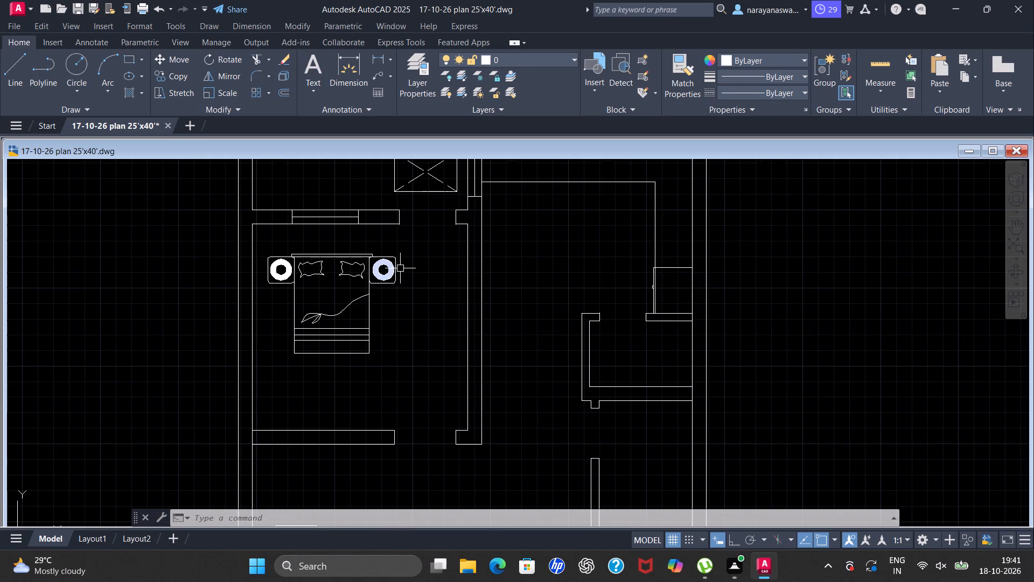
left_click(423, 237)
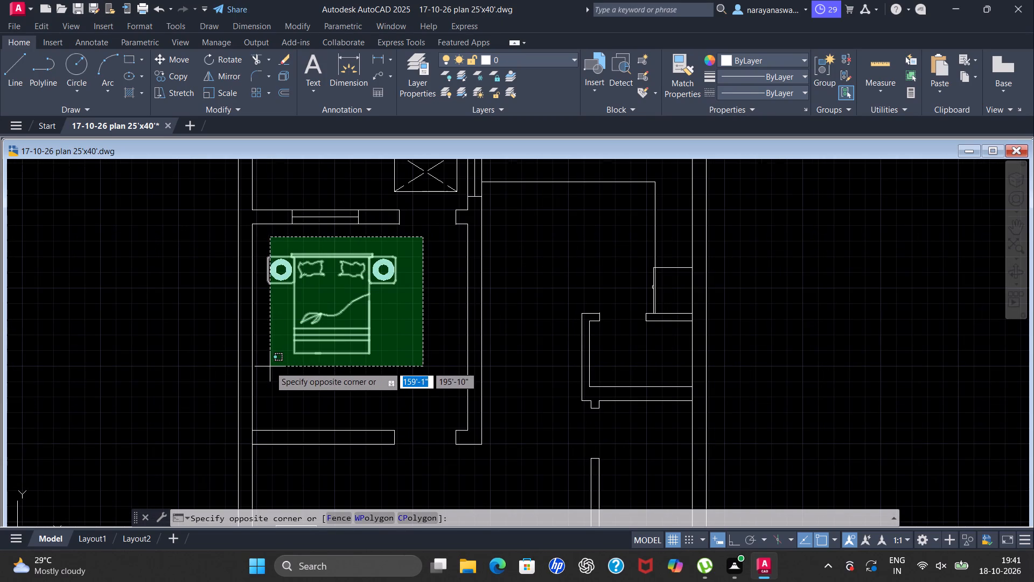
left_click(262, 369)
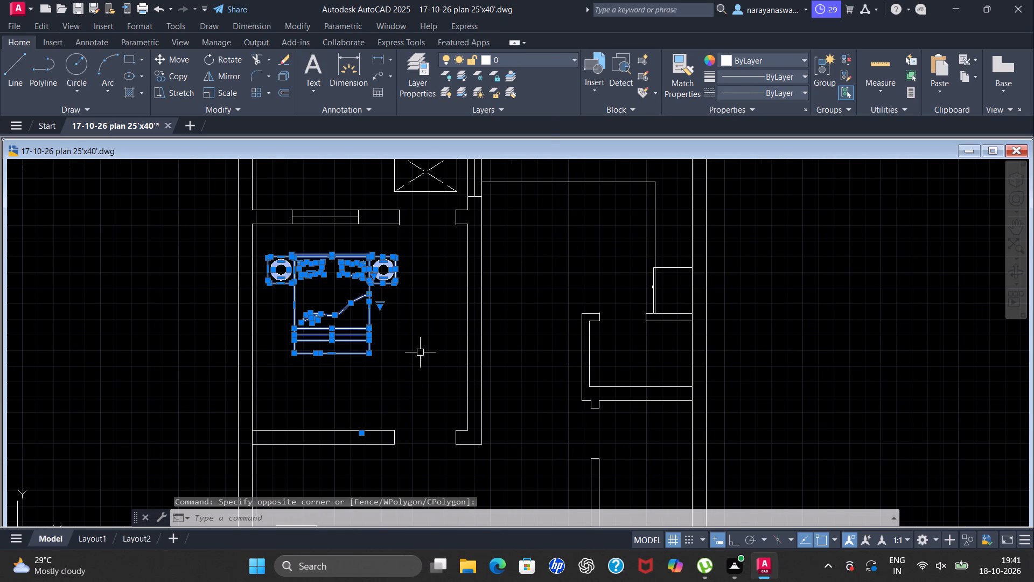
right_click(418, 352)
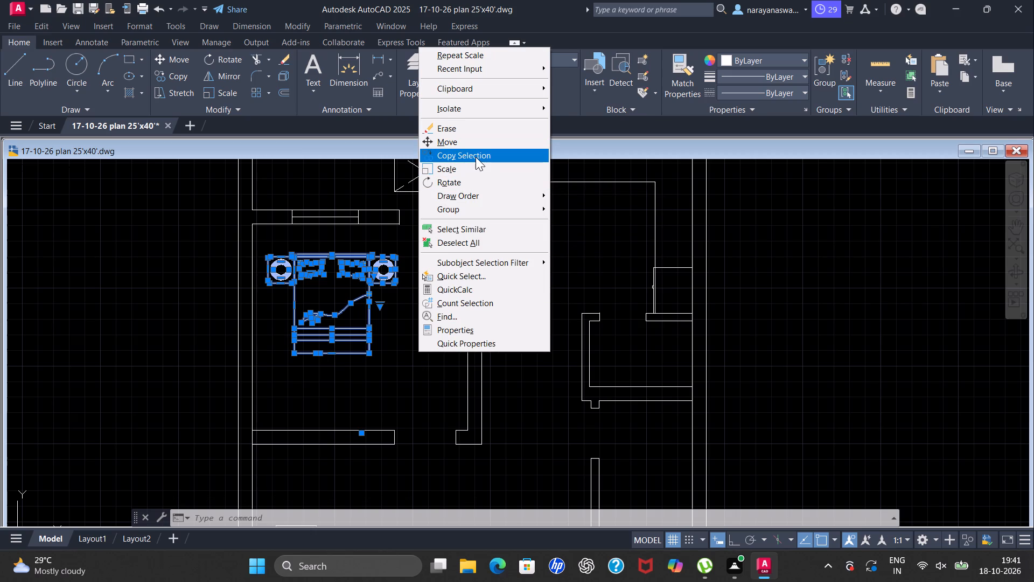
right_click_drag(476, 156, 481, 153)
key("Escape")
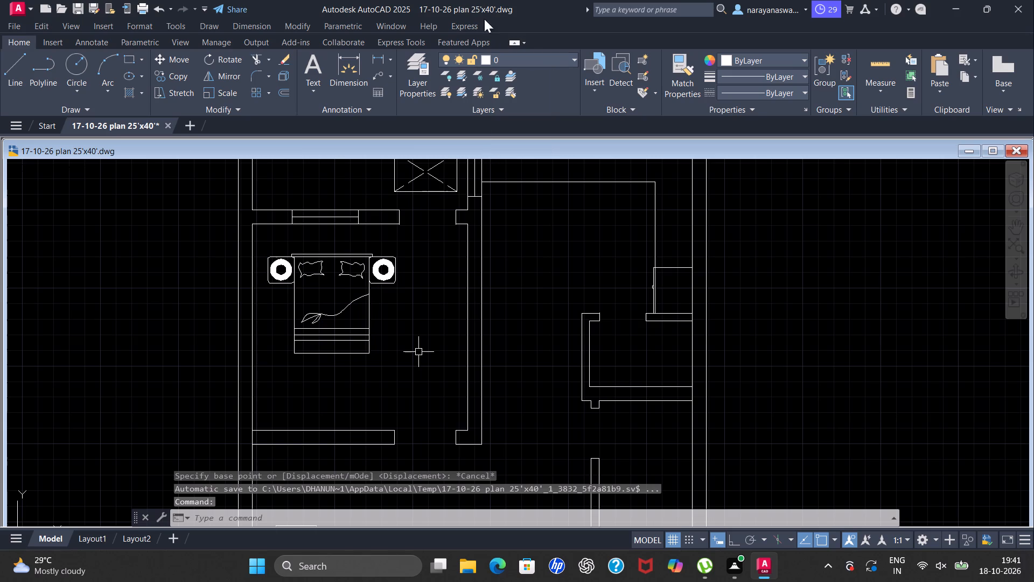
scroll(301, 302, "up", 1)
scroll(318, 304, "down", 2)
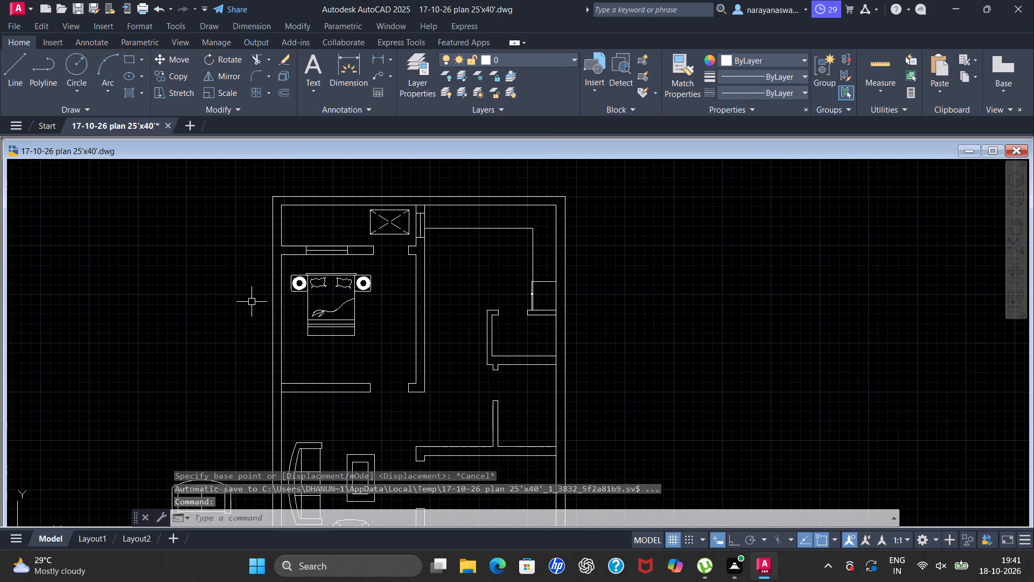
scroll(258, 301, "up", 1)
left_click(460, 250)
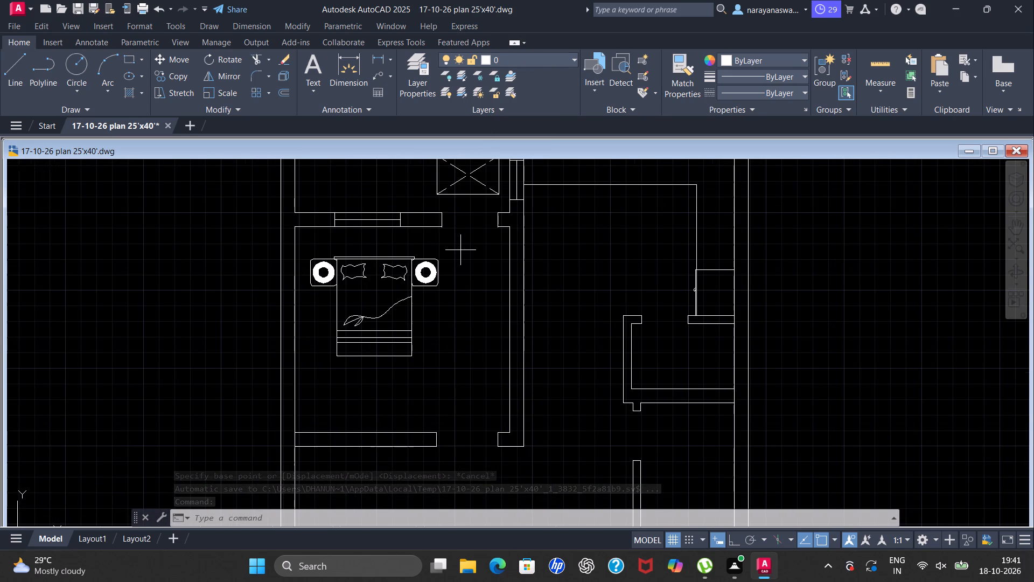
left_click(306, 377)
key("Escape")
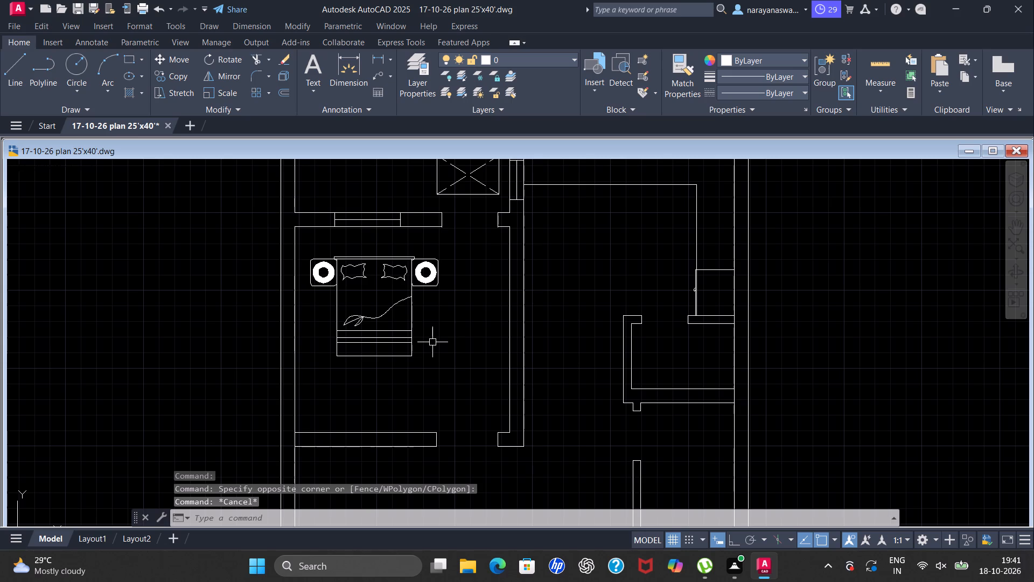
Set up a Write Block of the bed with both bedside tables, using the bed's centre as the base point.
key("w")
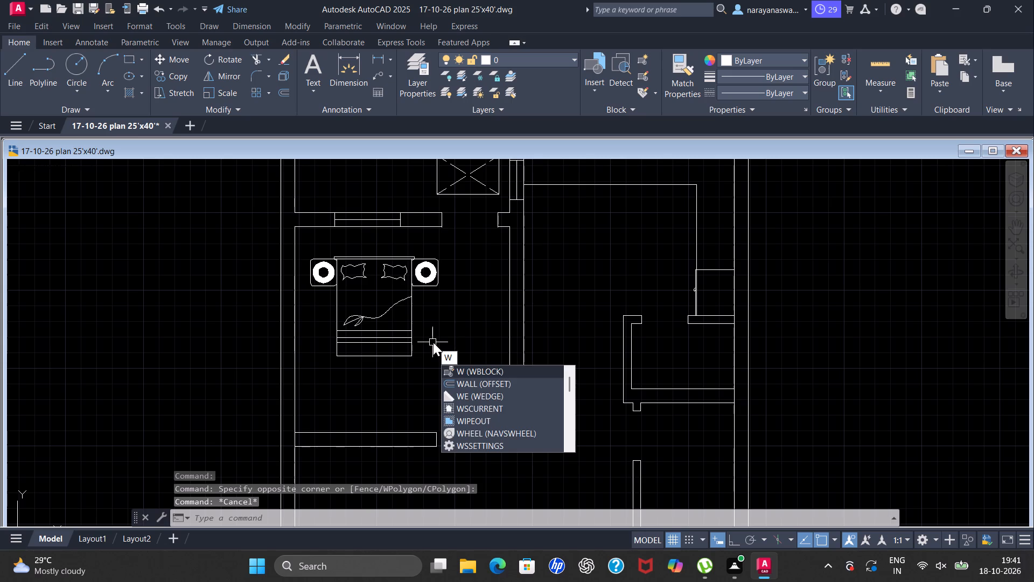
key("b")
left_click(471, 372)
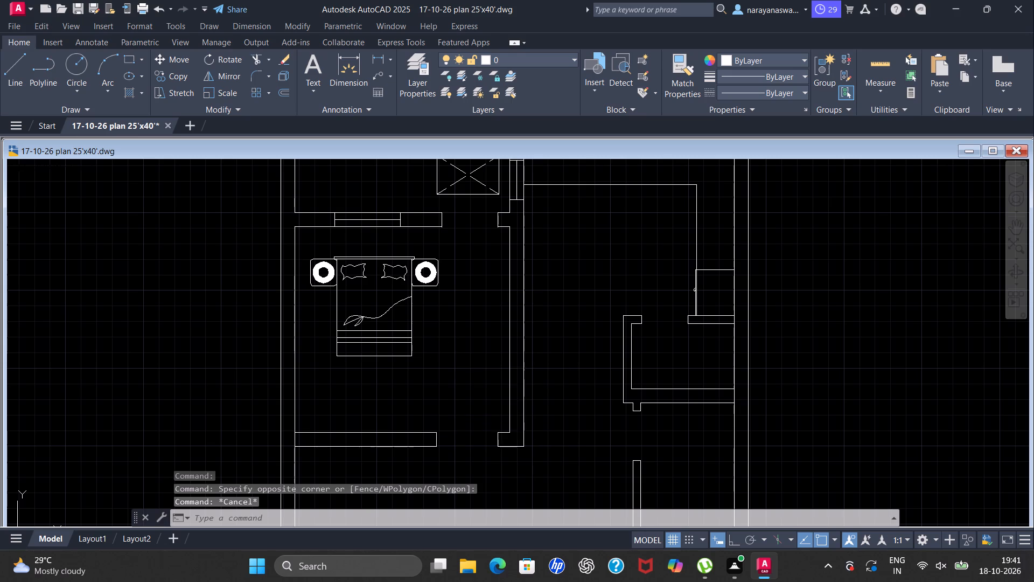
left_click(396, 242)
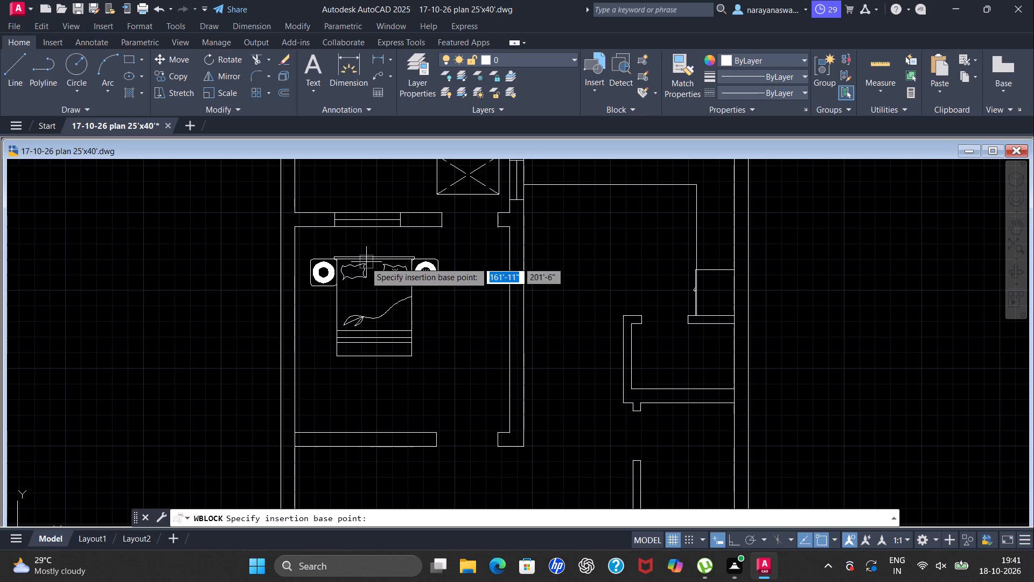
left_click(376, 309)
left_click(516, 245)
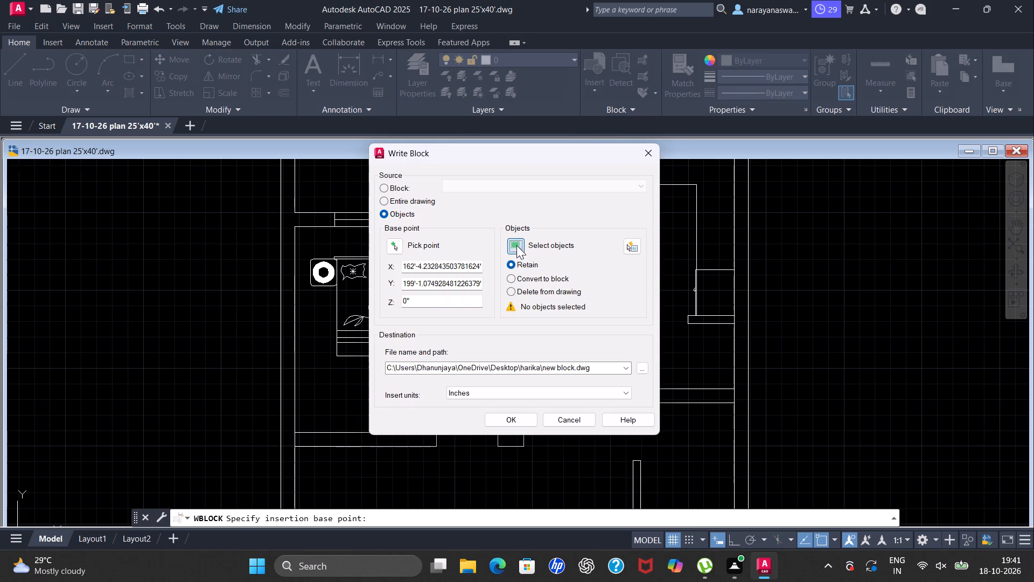
left_click_drag(463, 244, 457, 240)
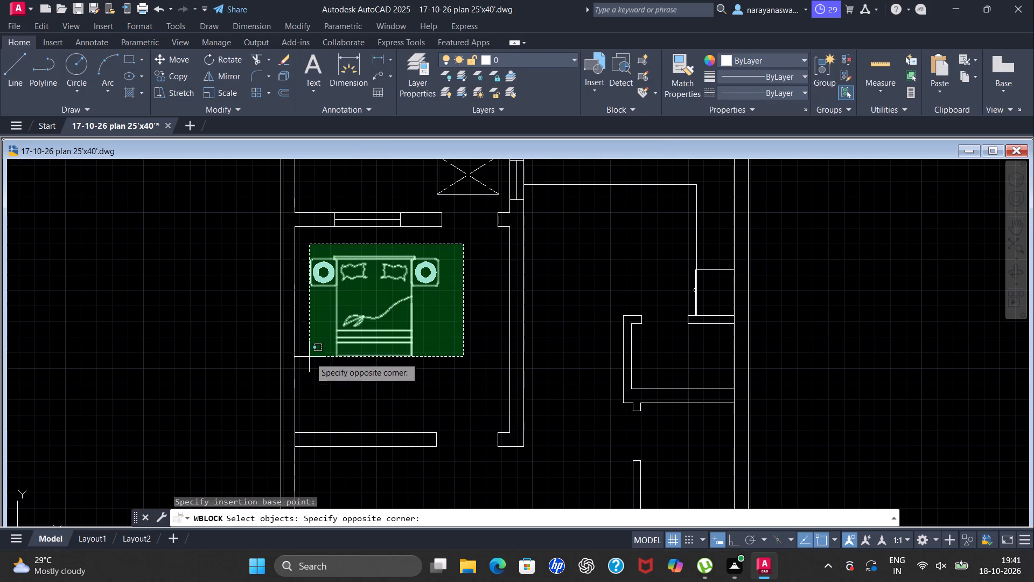
left_click(308, 372)
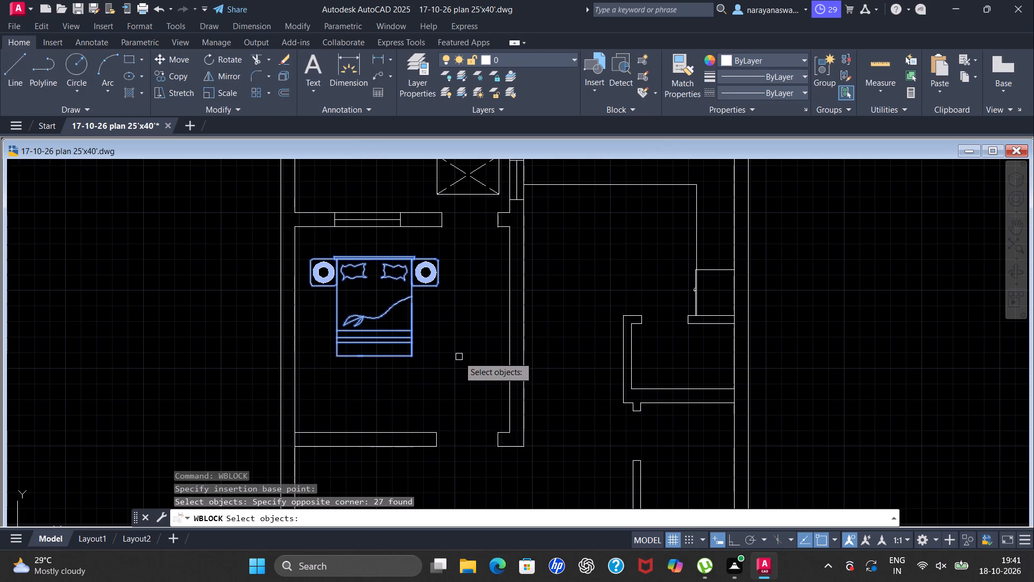
right_click(458, 356)
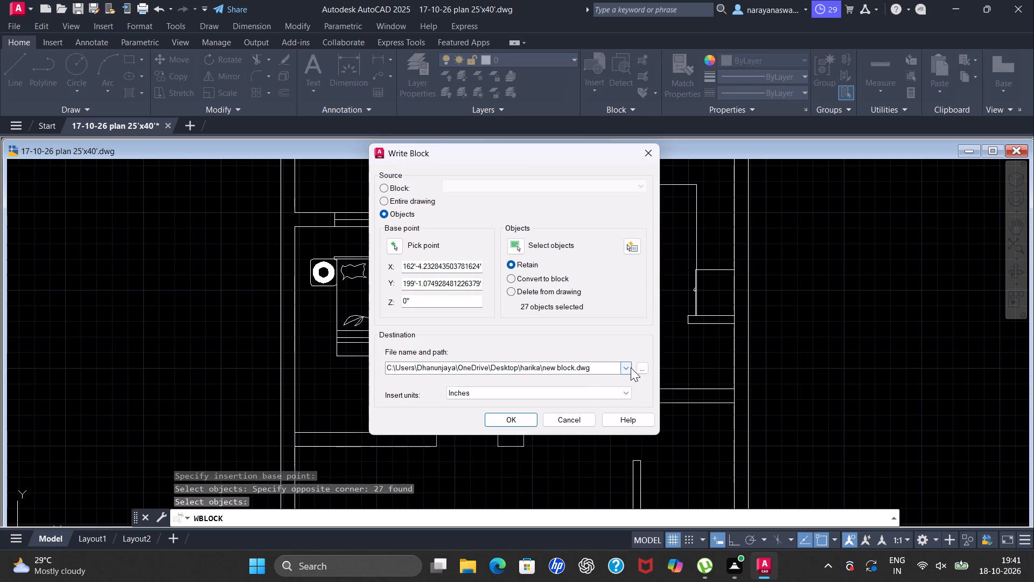
Save the selected bed and bedside tables as a block file named bed 123 in the current folder.
left_click(637, 364)
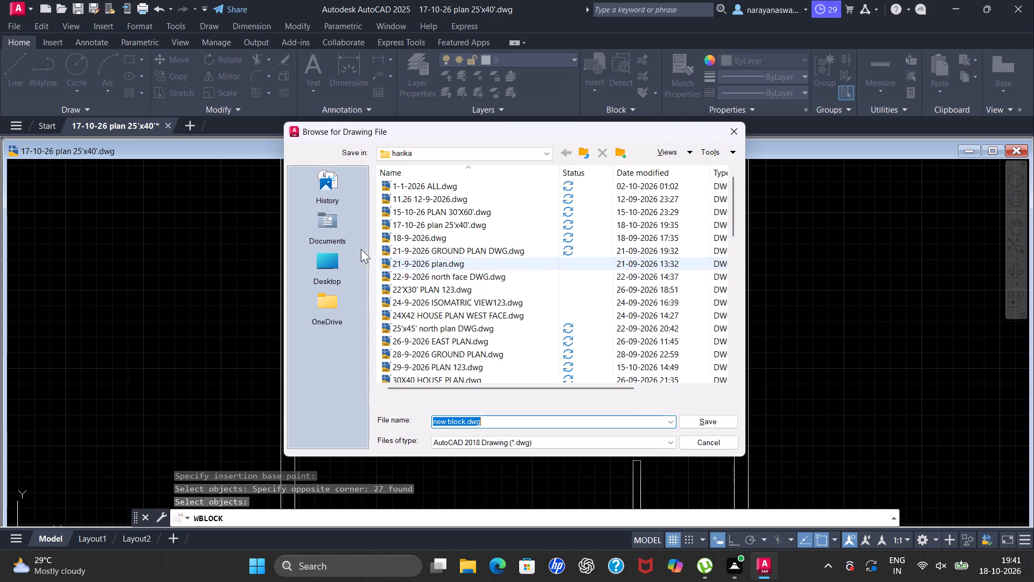
scroll(347, 271, "down", 2)
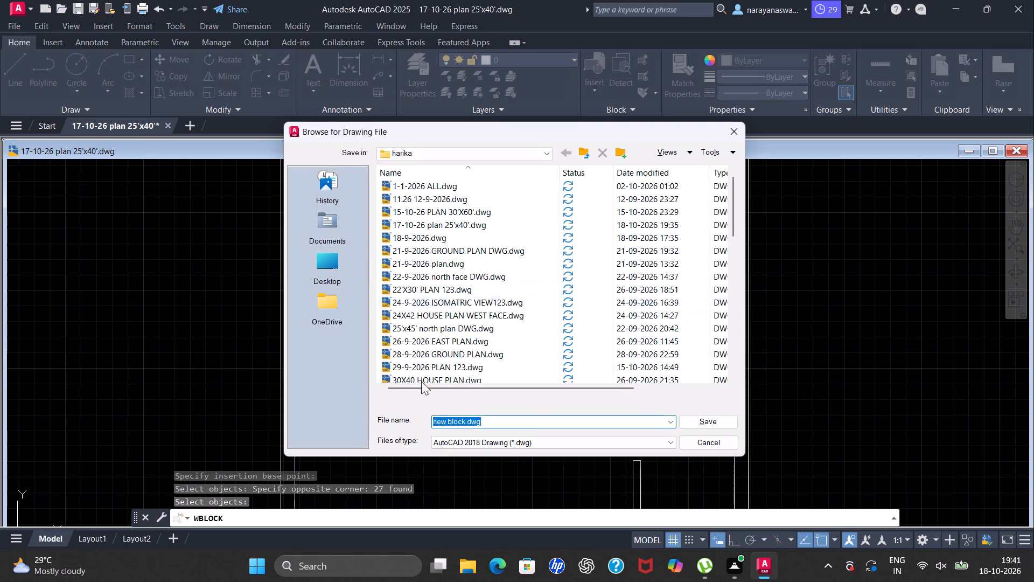
left_click(503, 419)
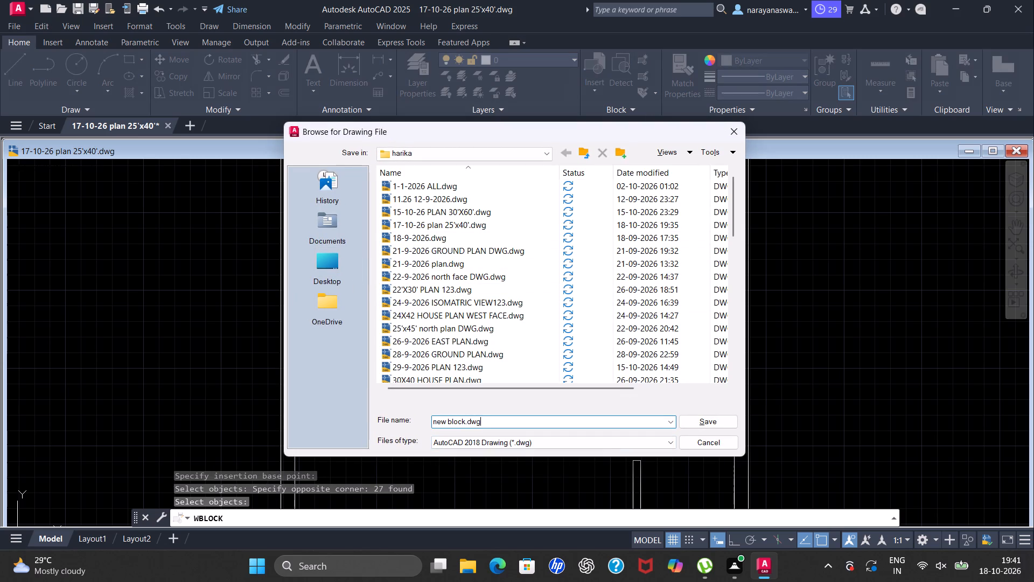
key("space")
key("BackSpace")
key("BackSpace")
key("BackSpace")
key("BackSpace")
key("BackSpace")
key("BackSpace")
key("BackSpace")
key("BackSpace")
key("BackSpace")
key("BackSpace")
key("BackSpace")
key("BackSpace")
key("BackSpace")
key("BackSpace")
key("BackSpace")
key("BackSpace")
key("BackSpace")
key("BackSpace")
key("BackSpace")
key("BackSpace")
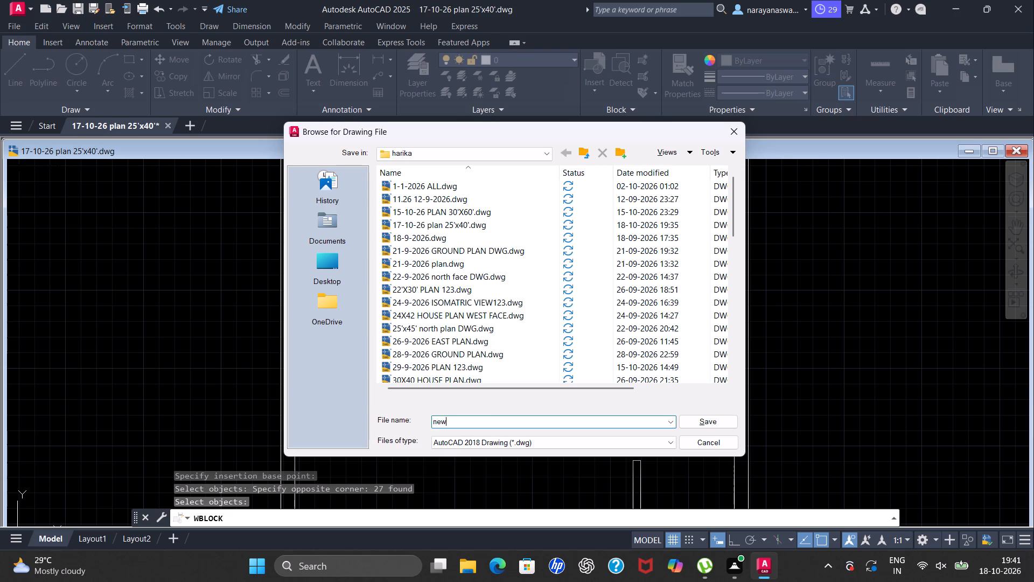
type("bed")
key("space")
type("123")
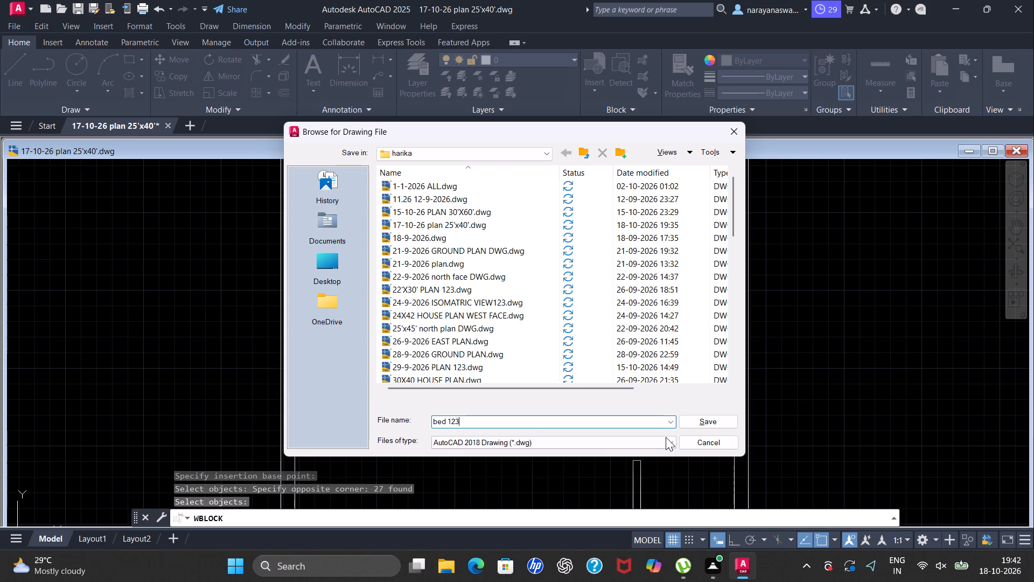
left_click(703, 417)
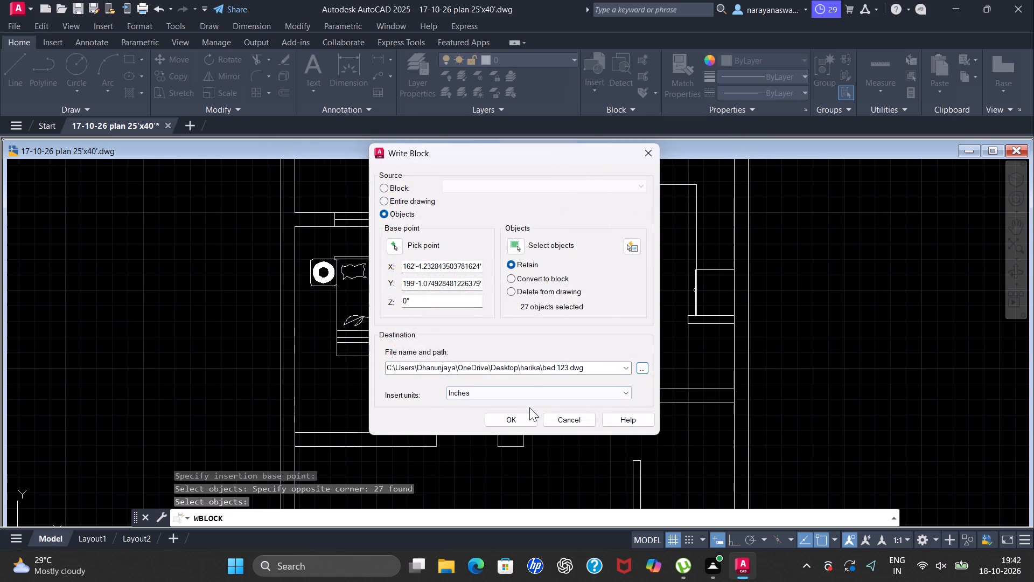
left_click(519, 418)
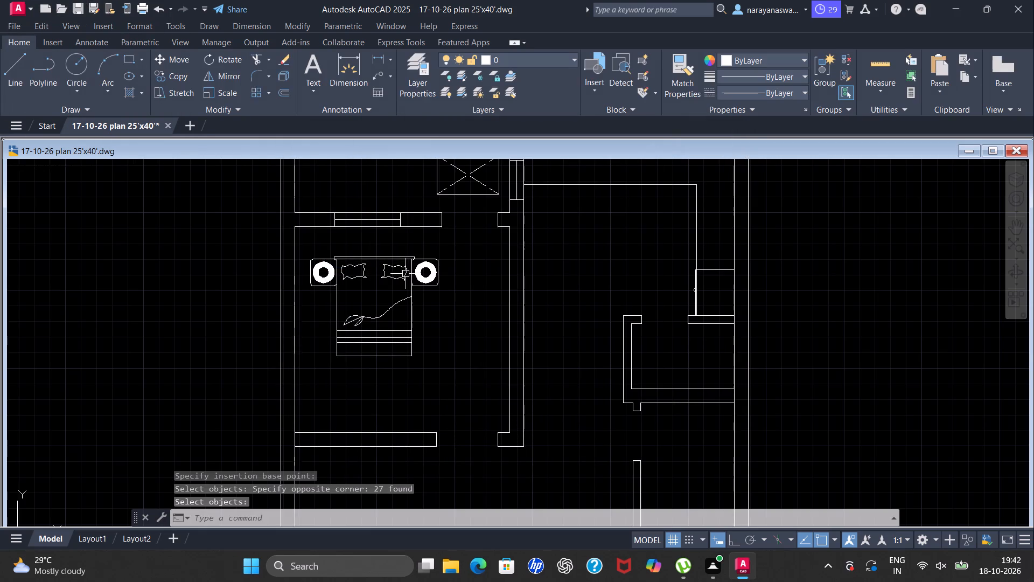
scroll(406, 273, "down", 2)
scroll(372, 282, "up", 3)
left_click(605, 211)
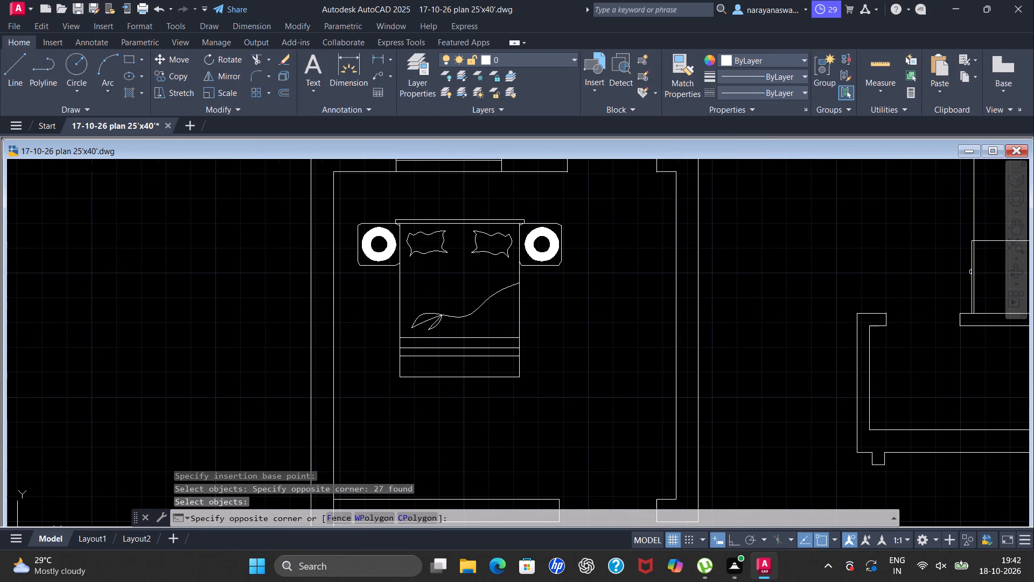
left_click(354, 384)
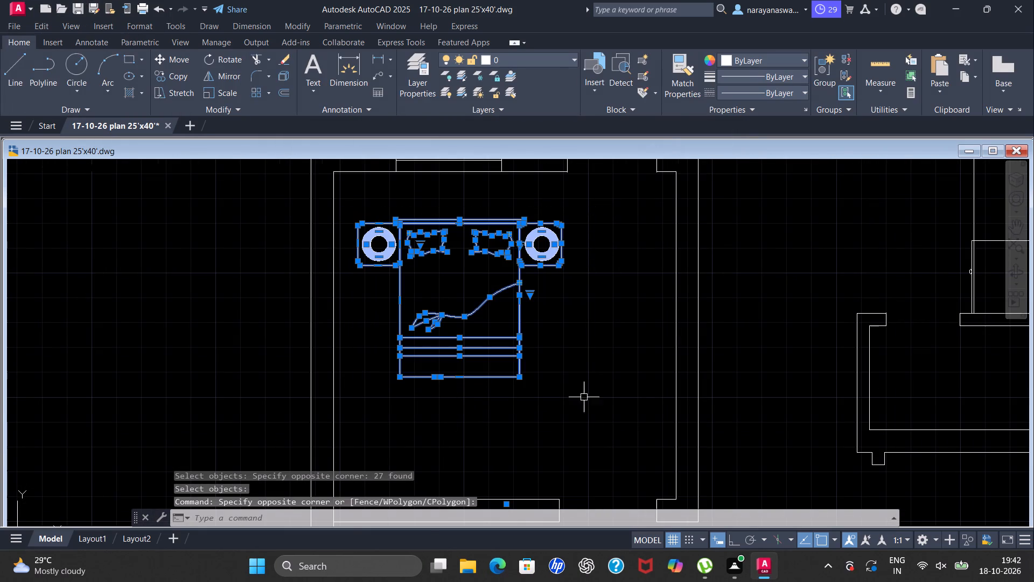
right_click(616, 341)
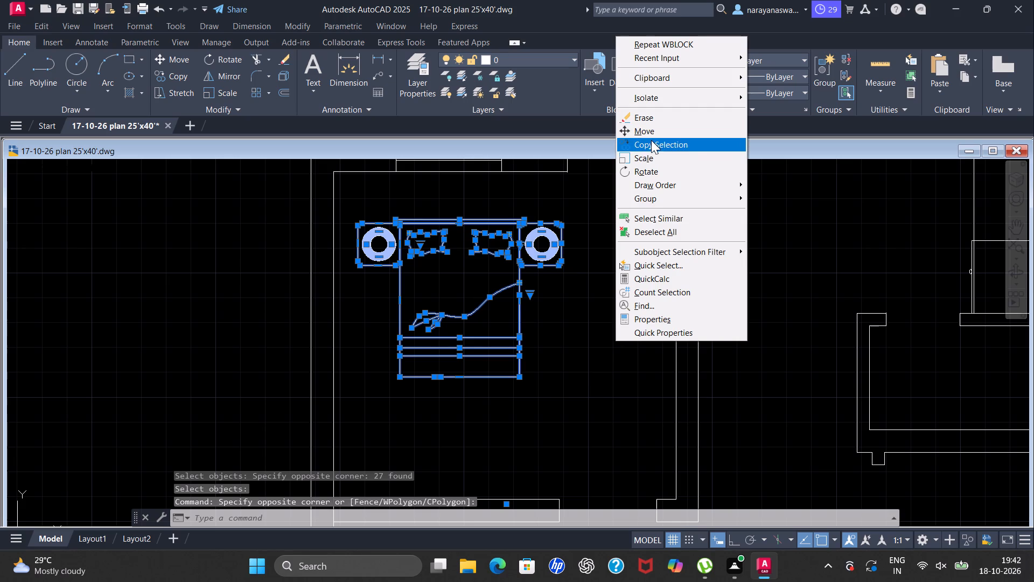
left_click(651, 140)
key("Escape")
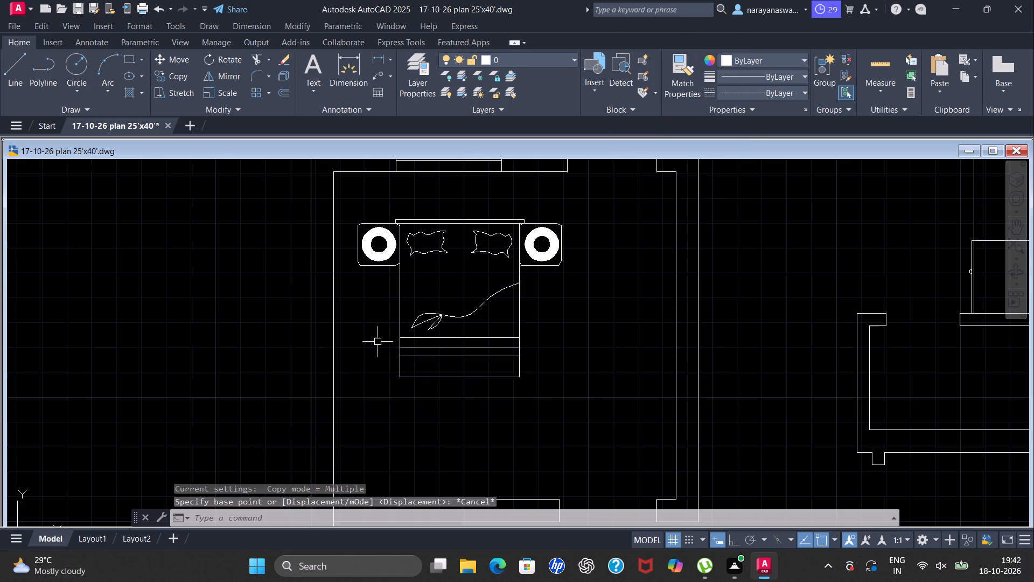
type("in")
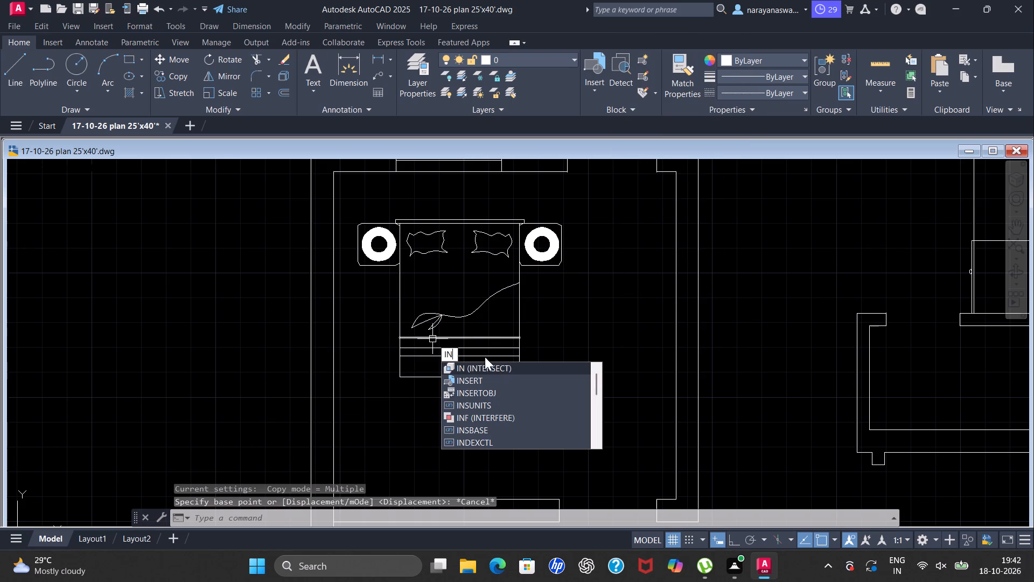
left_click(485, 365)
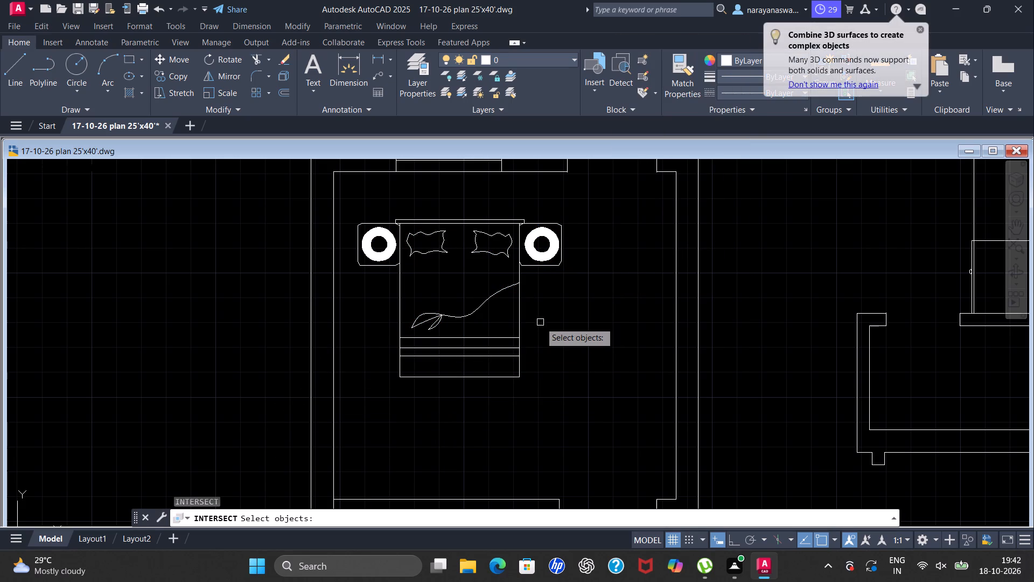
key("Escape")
Insert the bed 123 block in the empty space outside the plan's left wall, beside the bedroom.
key("i")
key("n")
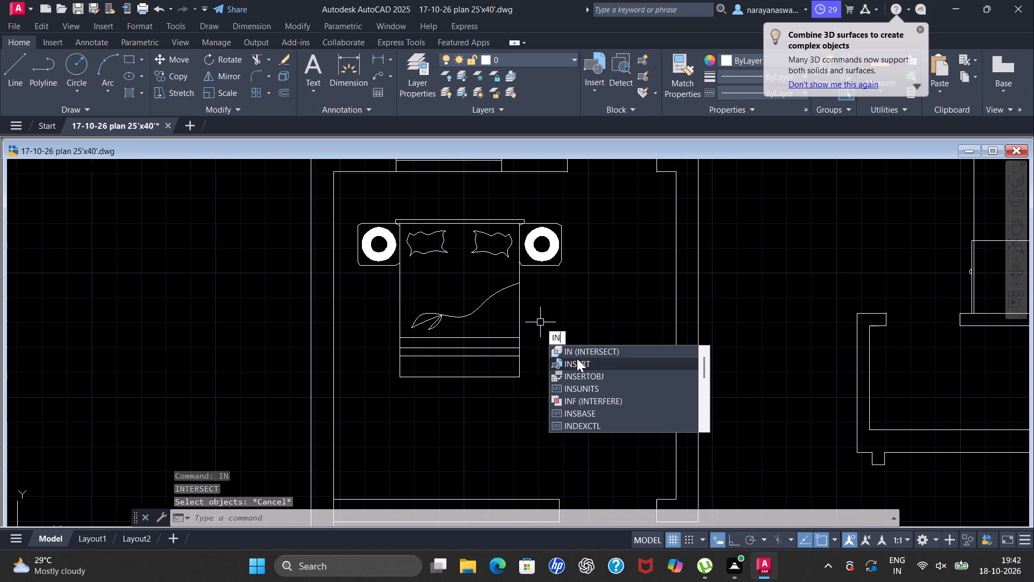
left_click(582, 360)
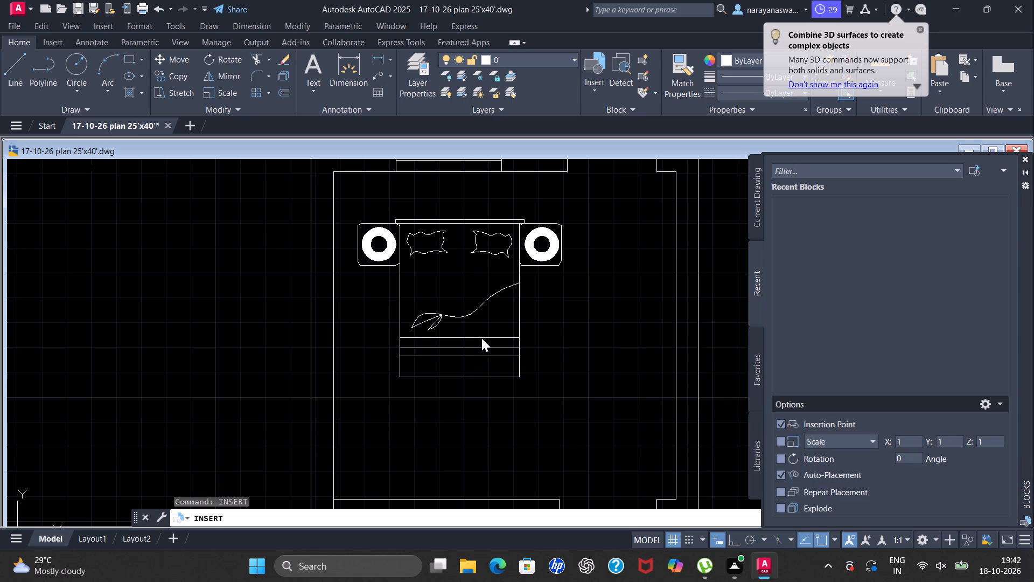
left_click_drag(804, 223, 729, 248)
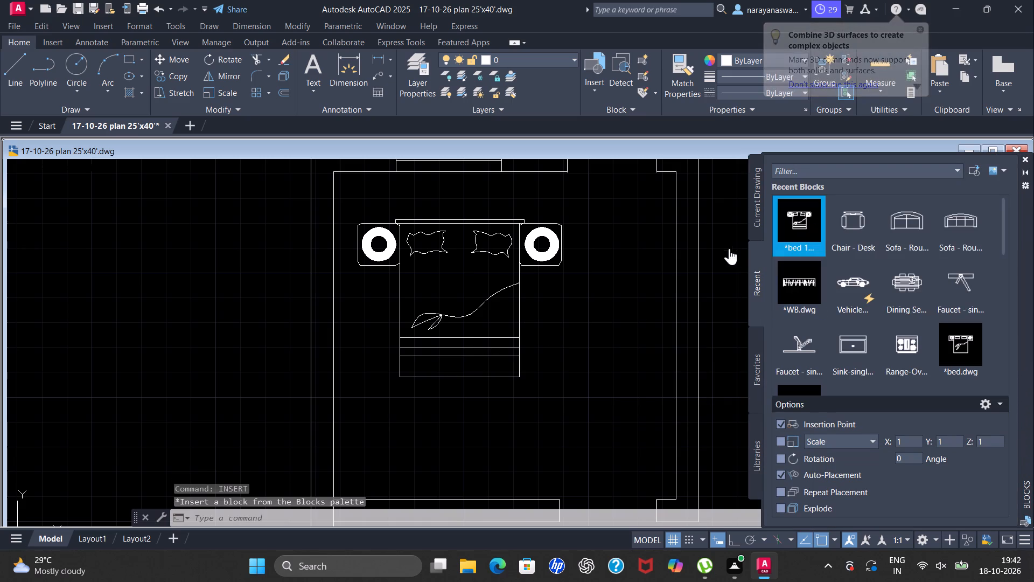
left_click_drag(729, 248, 151, 320)
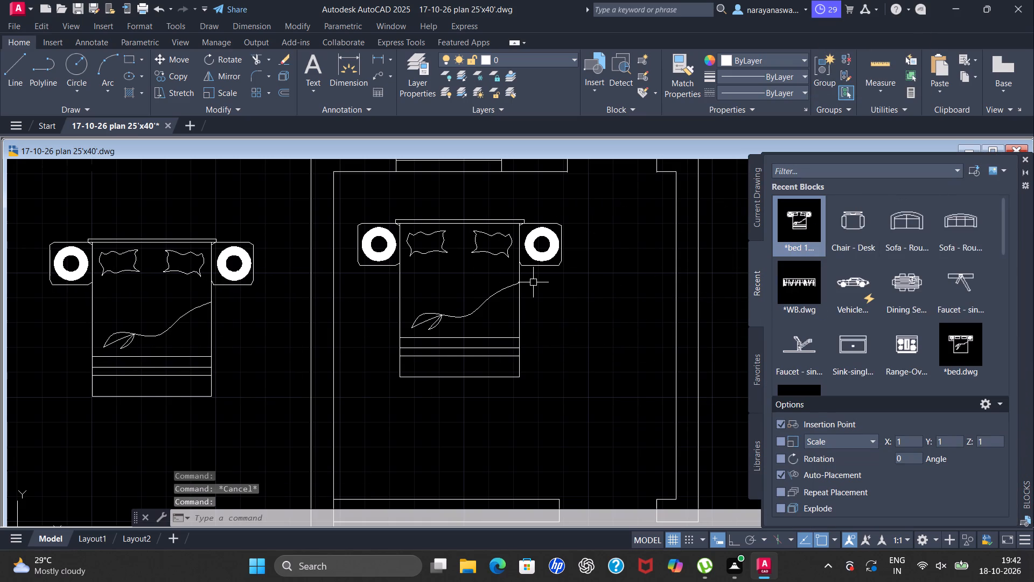
left_click(1026, 159)
Rotate the inserted bed block 90° clockwise about its upper-right corner, with Ortho on, so the headboard faces right.
scroll(338, 425, "down", 2)
scroll(400, 372, "down", 3)
scroll(394, 415, "up", 2)
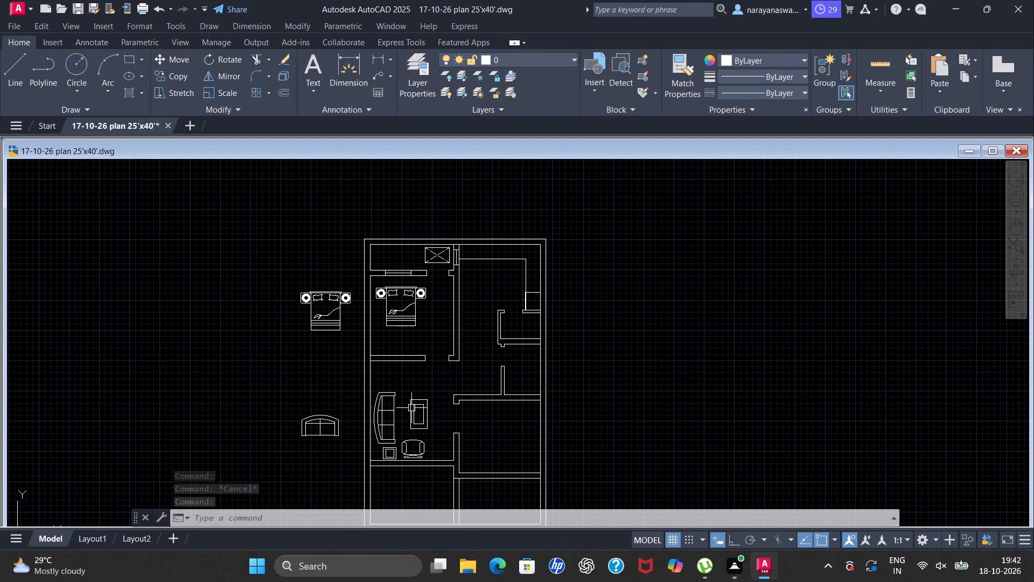
scroll(437, 356, "down", 2)
scroll(457, 420, "up", 2)
scroll(479, 348, "left", 1)
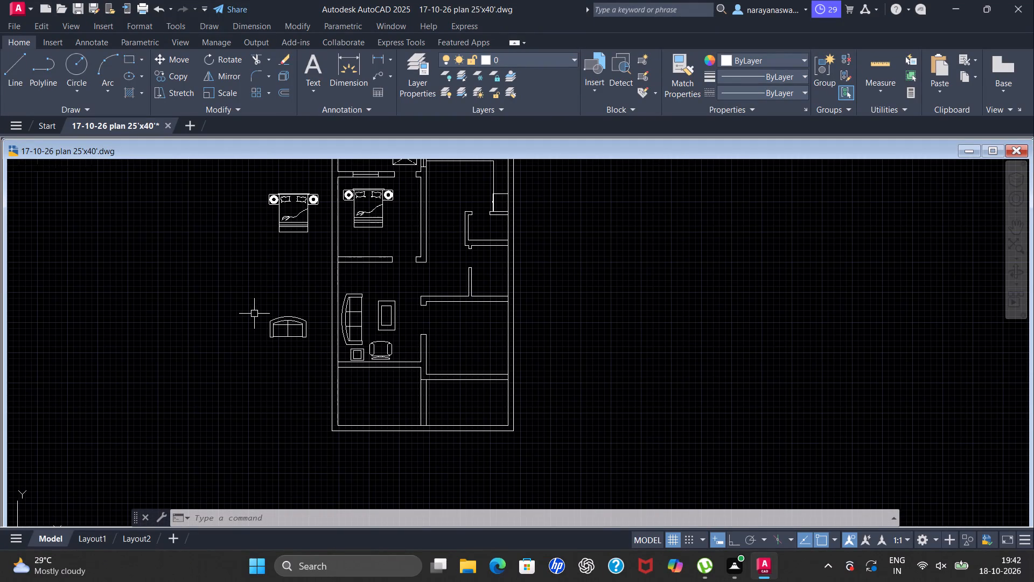
scroll(257, 327, "down", 2)
scroll(271, 274, "up", 4)
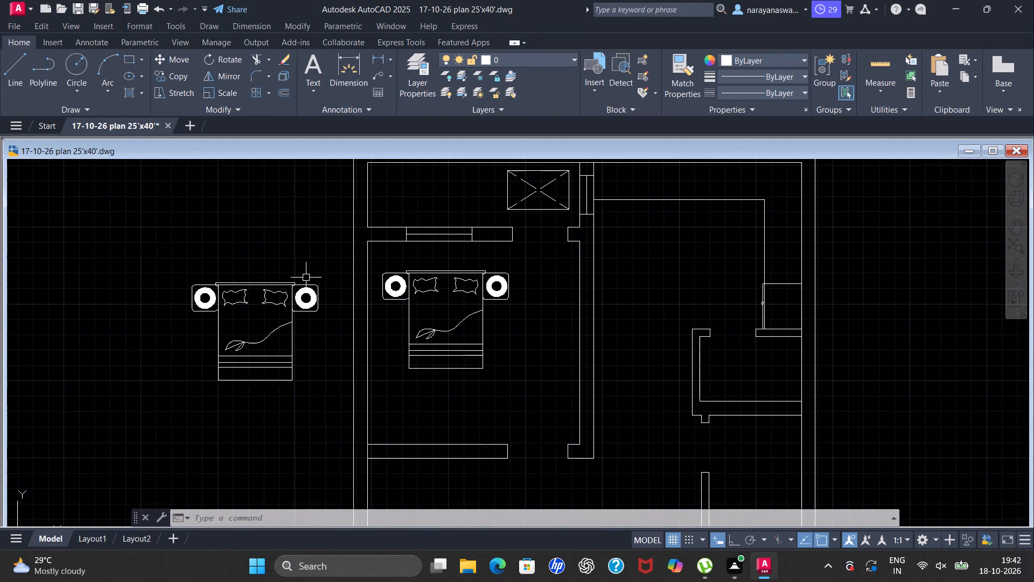
scroll(306, 278, "up", 1)
left_click(345, 274)
left_click_drag(82, 466, 89, 463)
right_click_drag(17, 262, 26, 262)
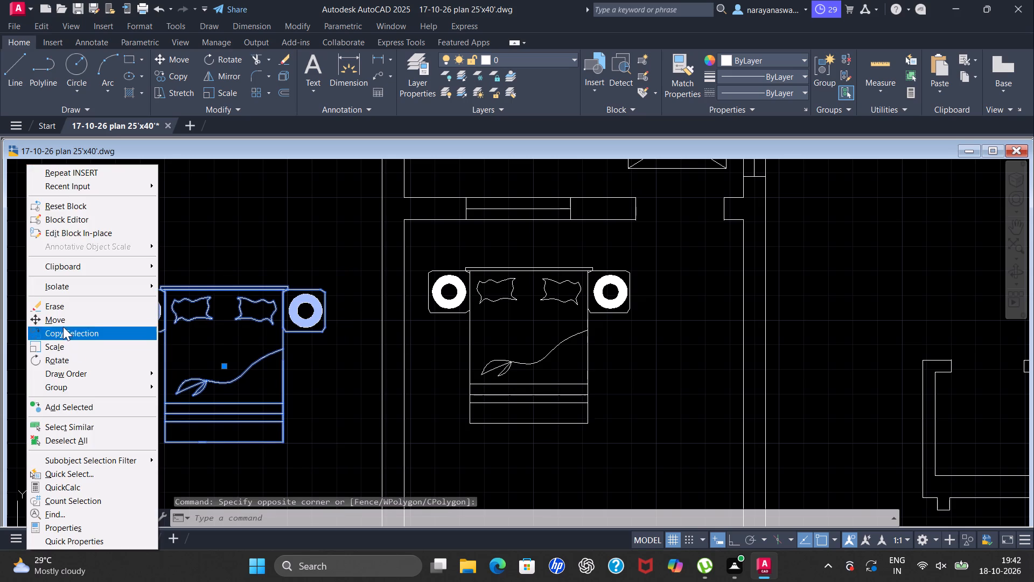
left_click(66, 359)
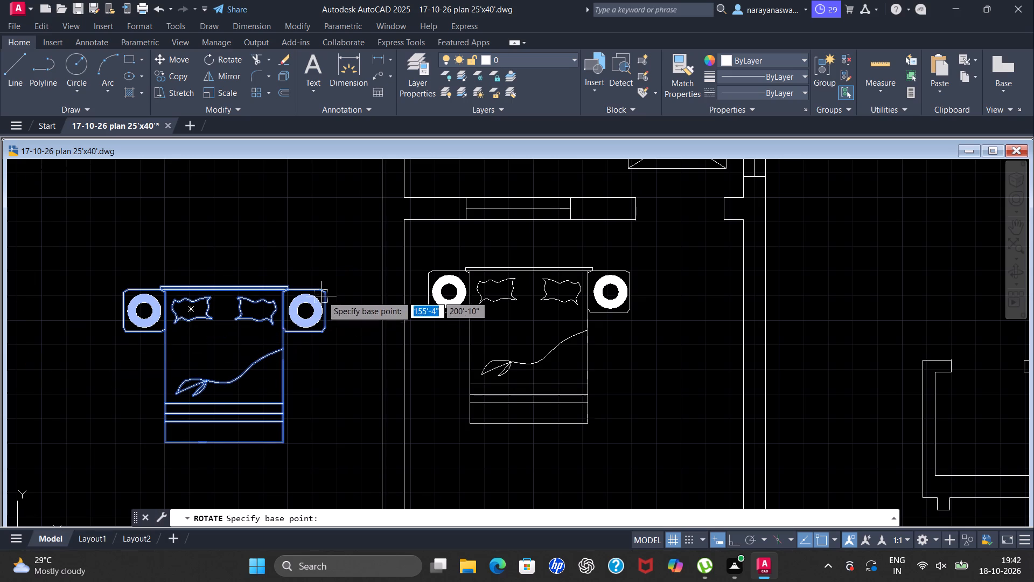
left_click(325, 290)
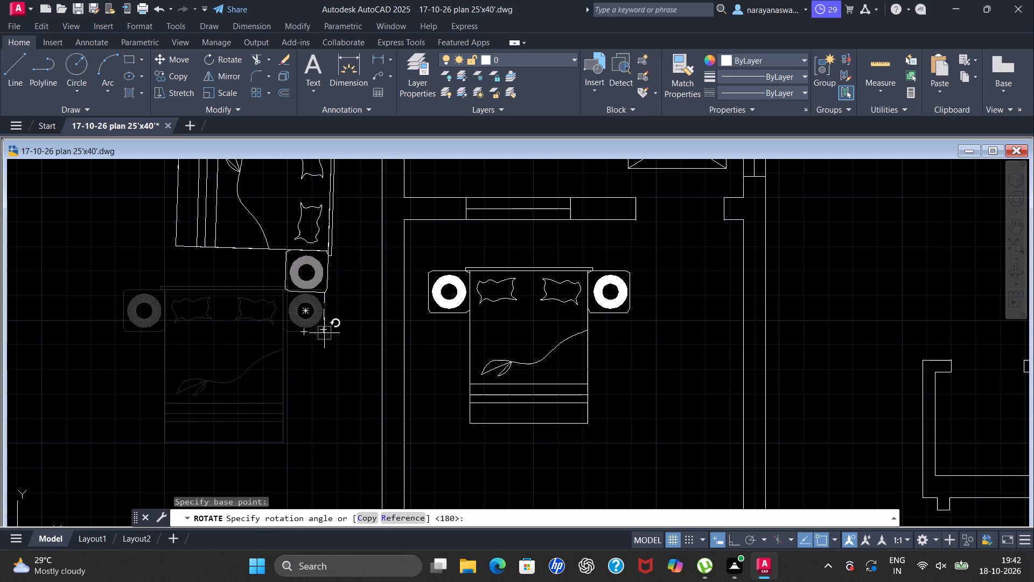
left_click(733, 538)
left_click(318, 422)
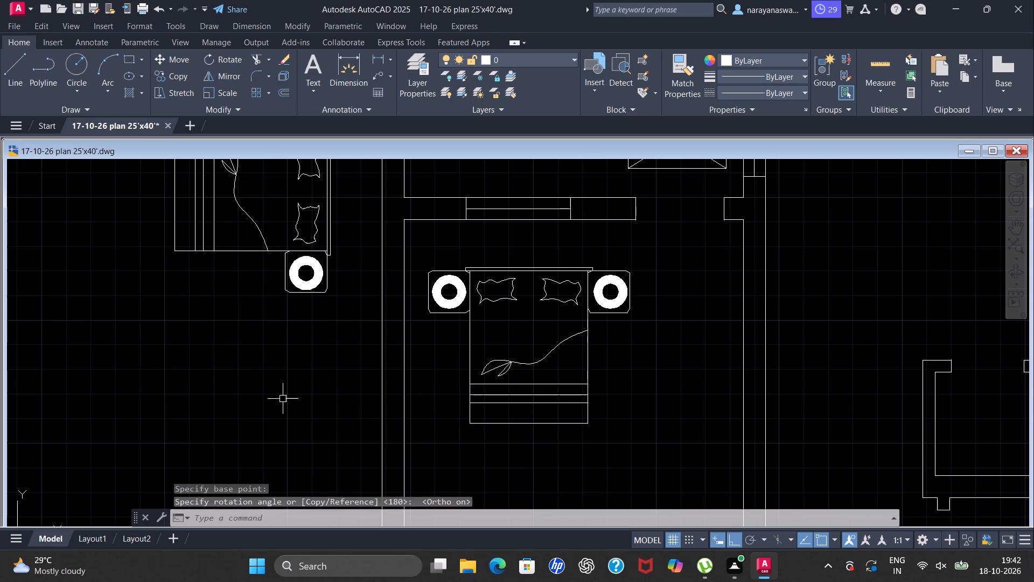
Move the rotated bed block into the lower-right bedroom with its headboard against the right wall, turning Ortho off for free placement.
scroll(280, 395, "down", 2)
scroll(288, 328, "up", 2)
left_click(339, 199)
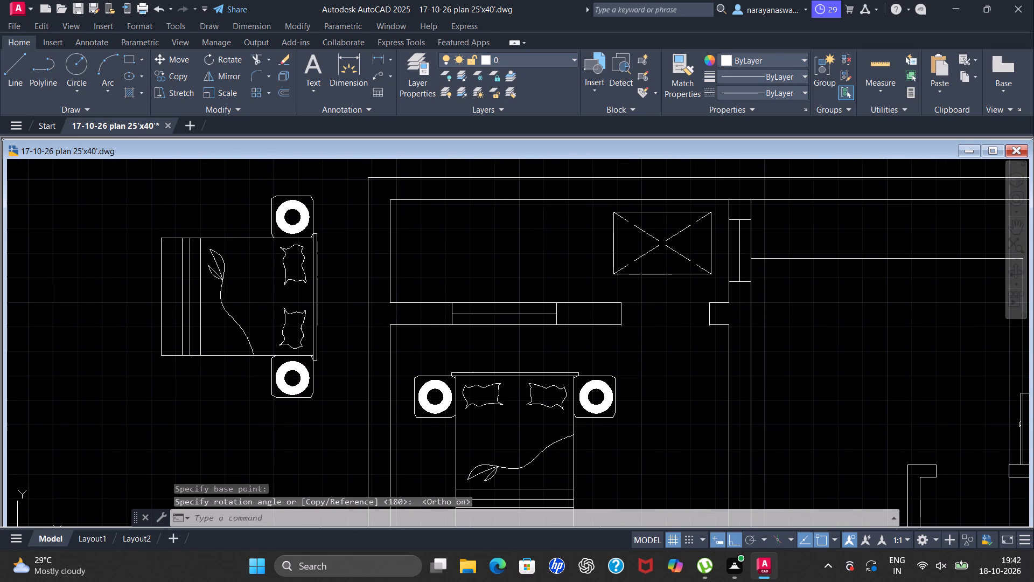
left_click(105, 414)
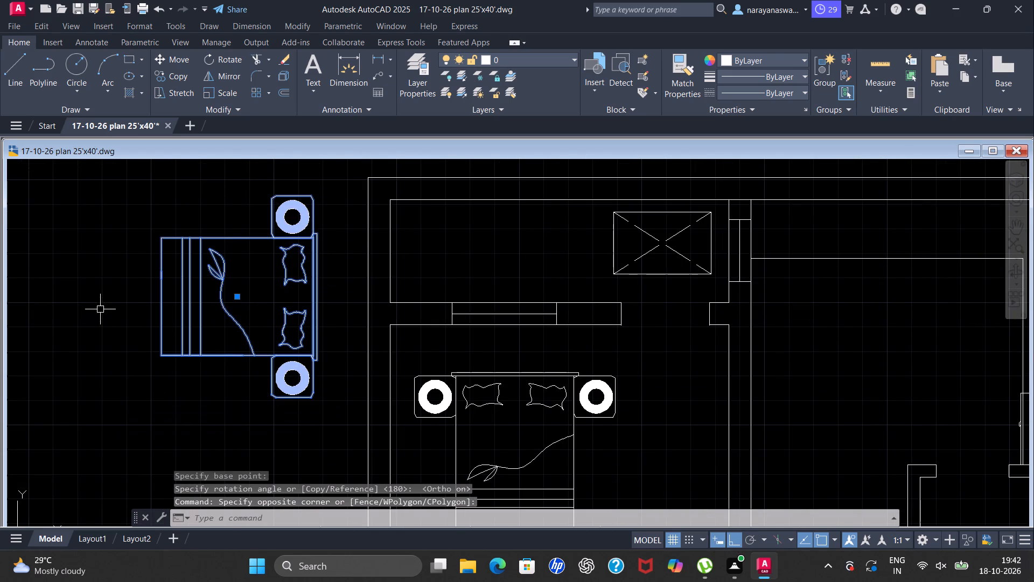
right_click(100, 309)
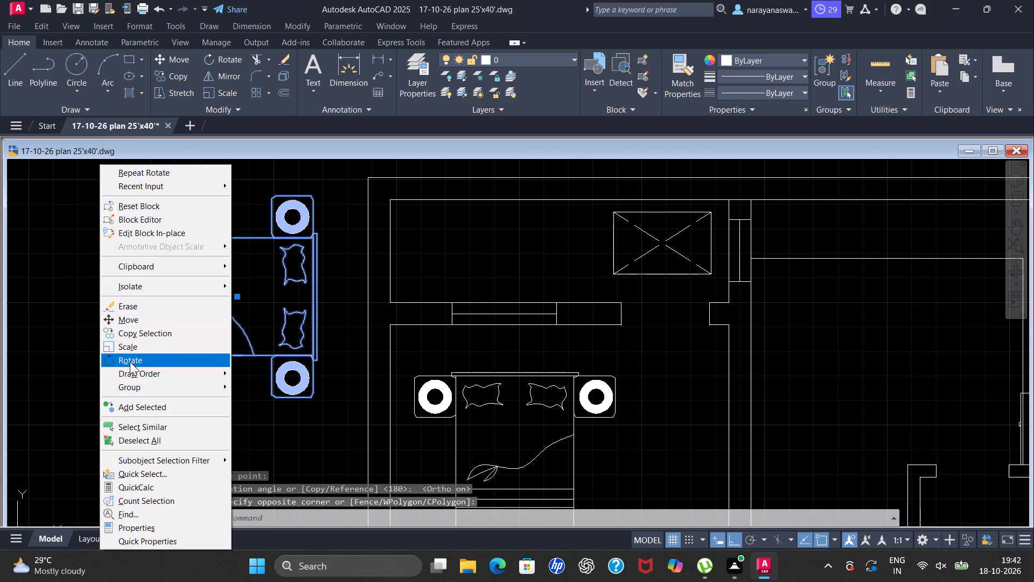
left_click(143, 316)
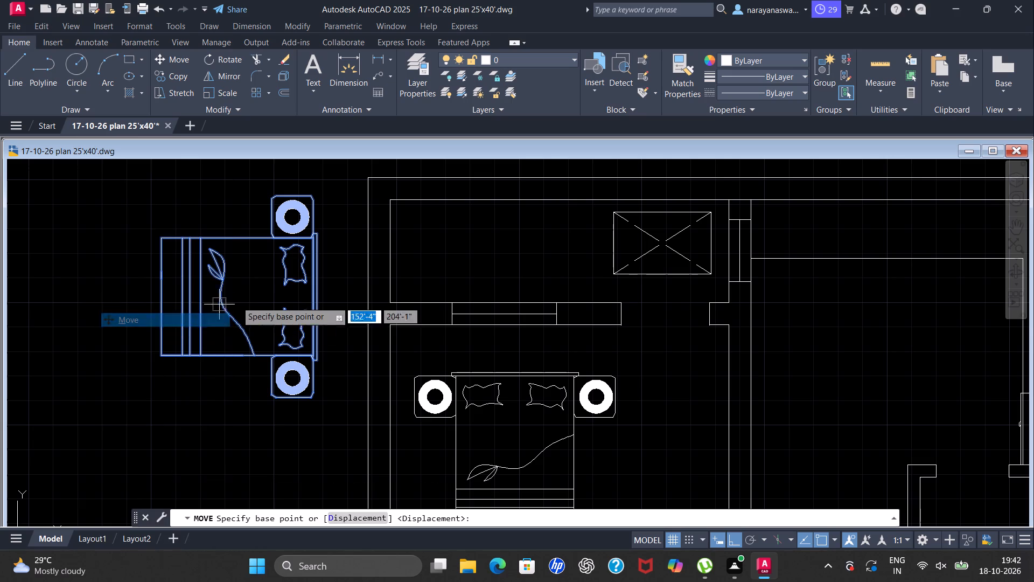
left_click(253, 288)
scroll(296, 370, "down", 1)
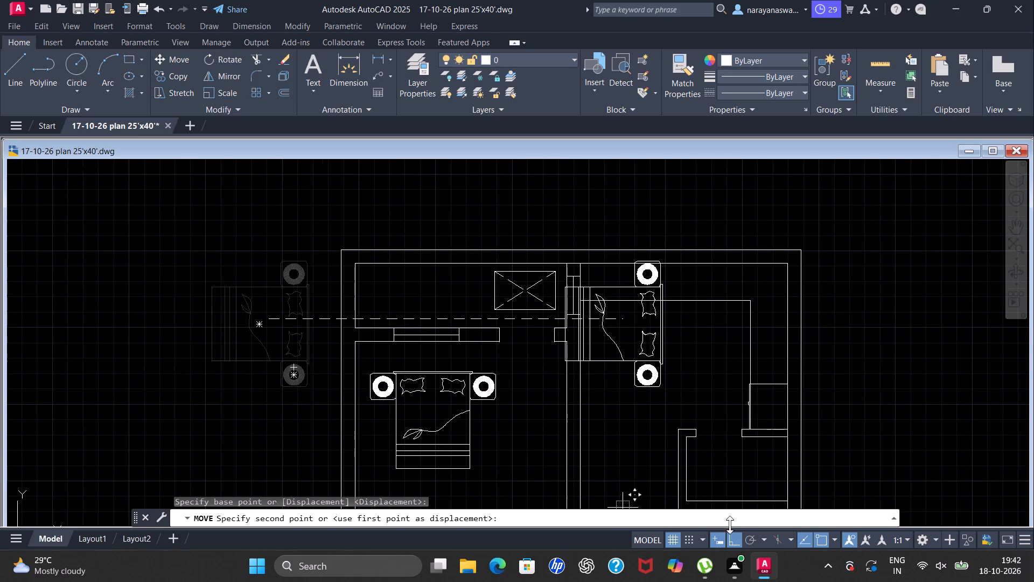
left_click(732, 541)
scroll(577, 392, "down", 2)
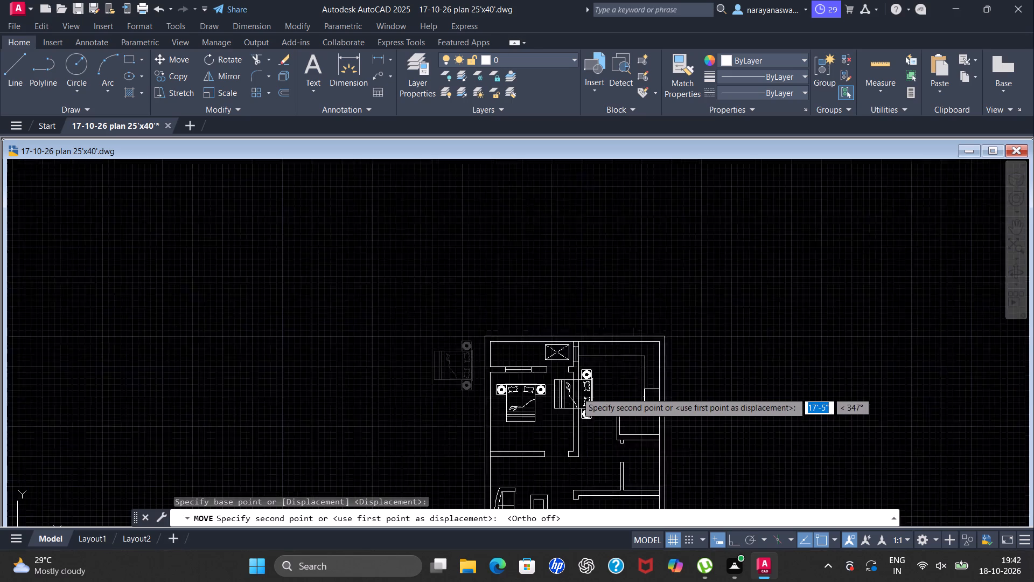
scroll(577, 392, "down", 3)
scroll(614, 424, "up", 3)
scroll(544, 359, "up", 2)
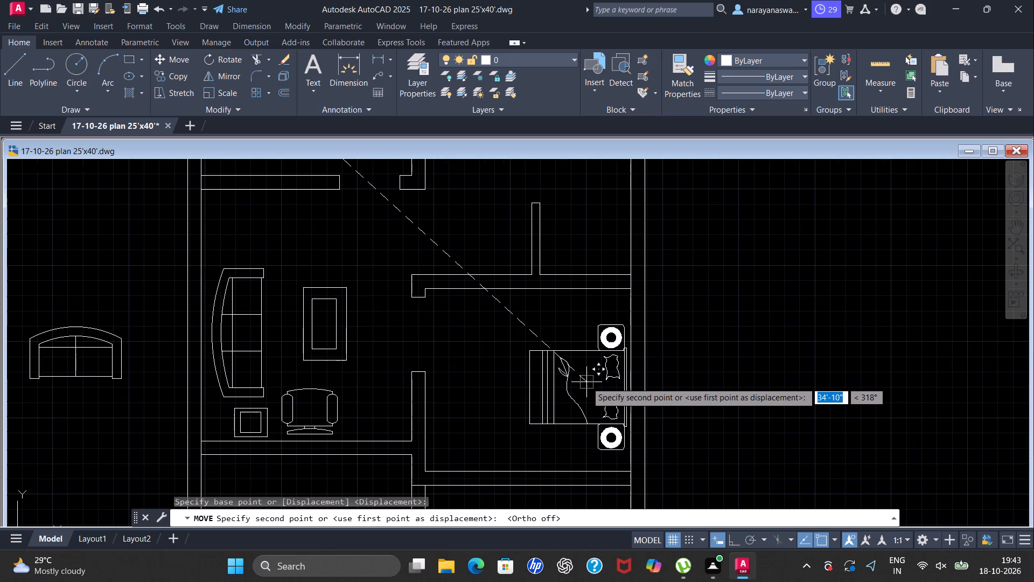
left_click(587, 380)
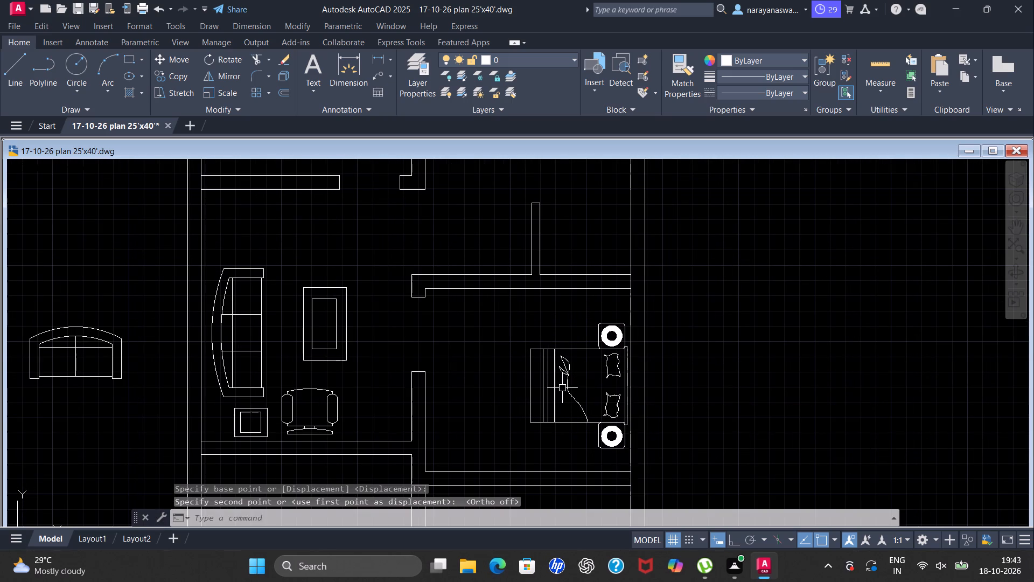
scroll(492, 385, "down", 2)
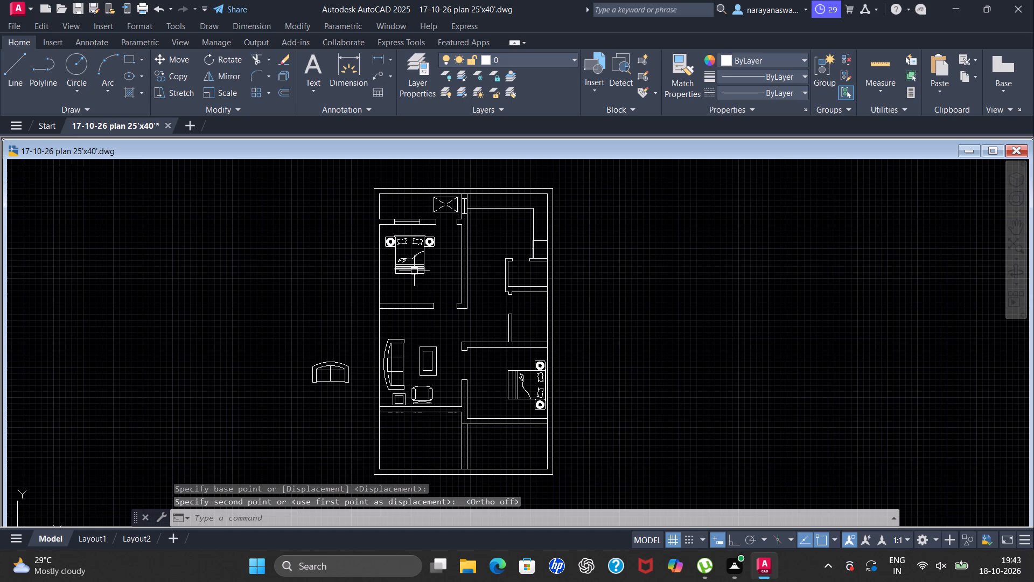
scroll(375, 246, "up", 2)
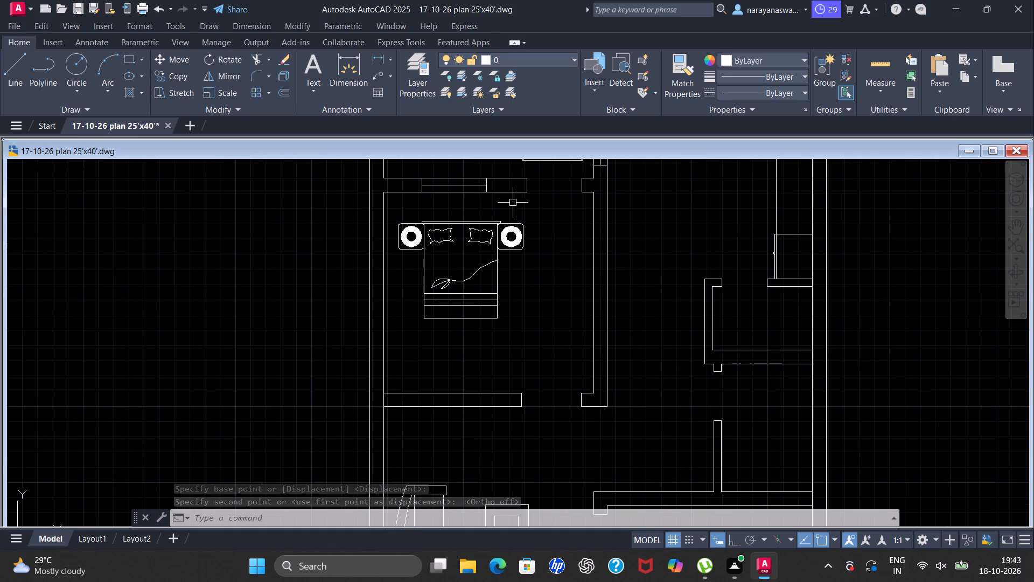
Move the bed and bedside tables in the upper-left bedroom up so the headboard sits against the top wall below the window.
left_click(546, 210)
left_click(402, 326)
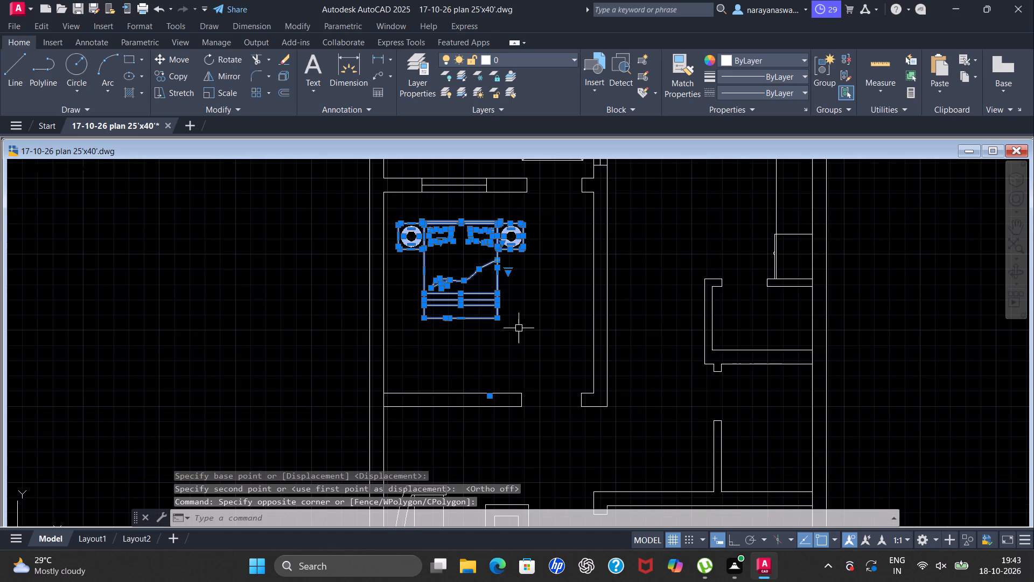
right_click(543, 322)
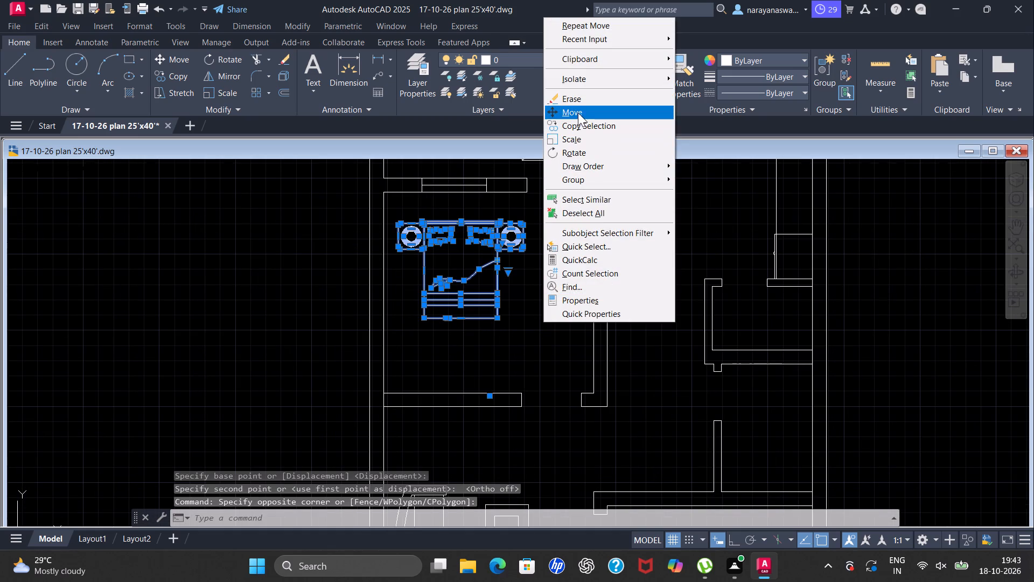
left_click(578, 113)
left_click(458, 261)
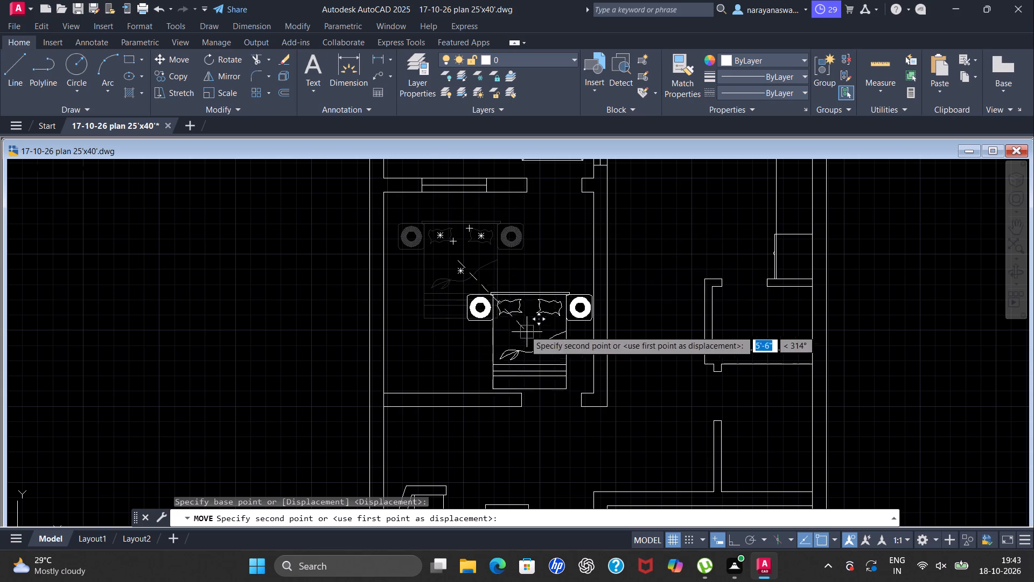
scroll(441, 243, "up", 1)
scroll(451, 260, "down", 2)
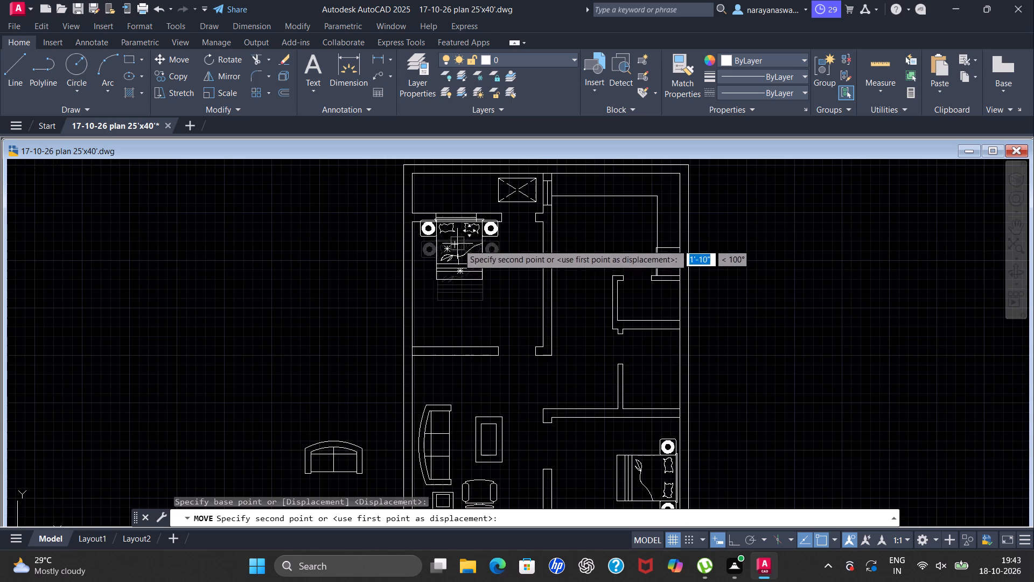
scroll(460, 246, "up", 1)
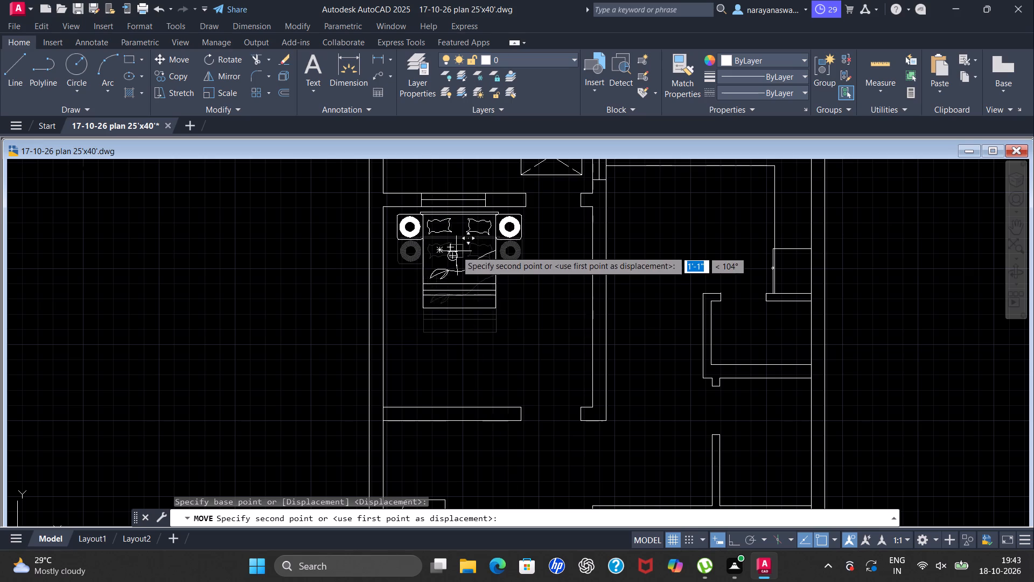
left_click(457, 248)
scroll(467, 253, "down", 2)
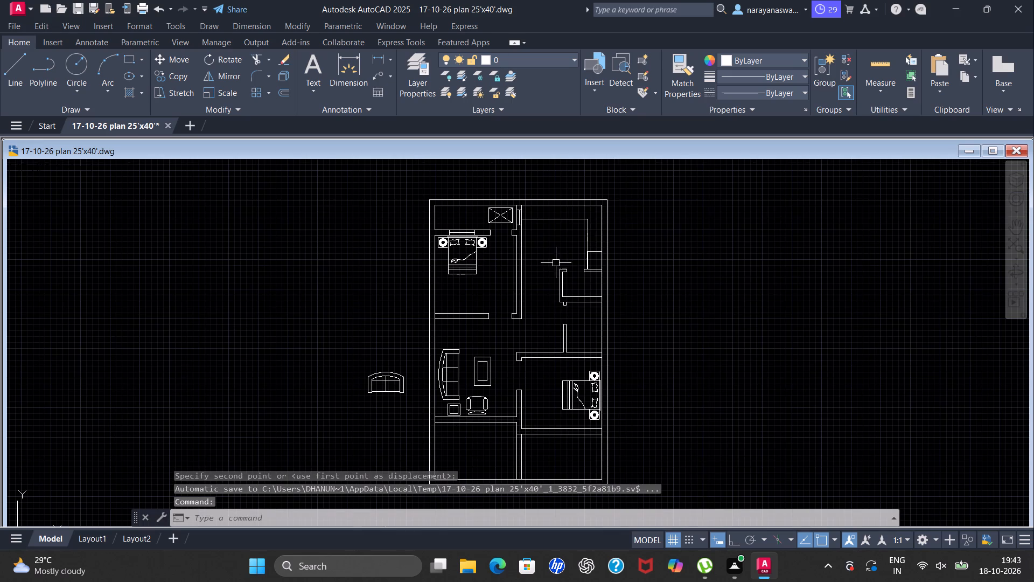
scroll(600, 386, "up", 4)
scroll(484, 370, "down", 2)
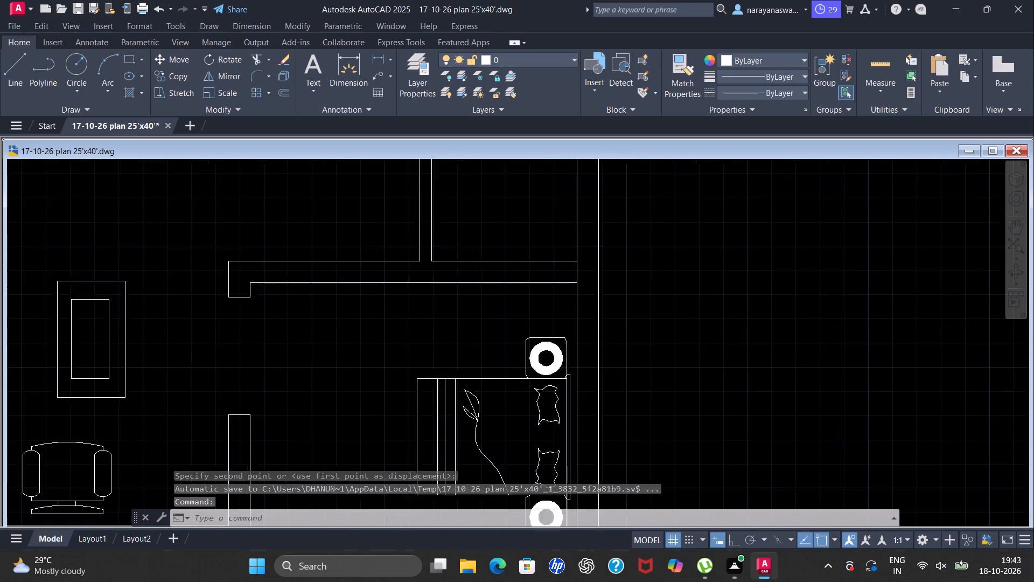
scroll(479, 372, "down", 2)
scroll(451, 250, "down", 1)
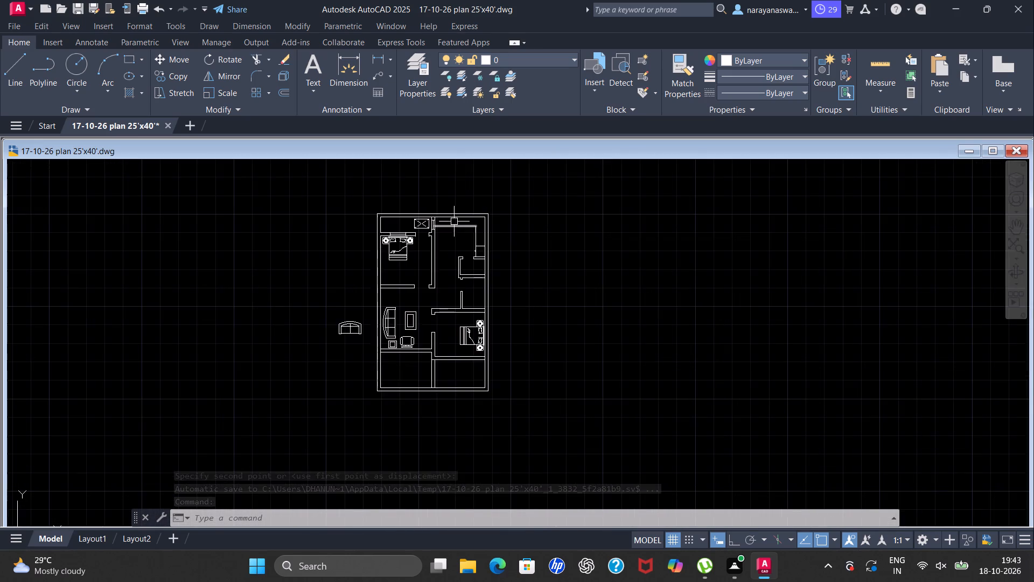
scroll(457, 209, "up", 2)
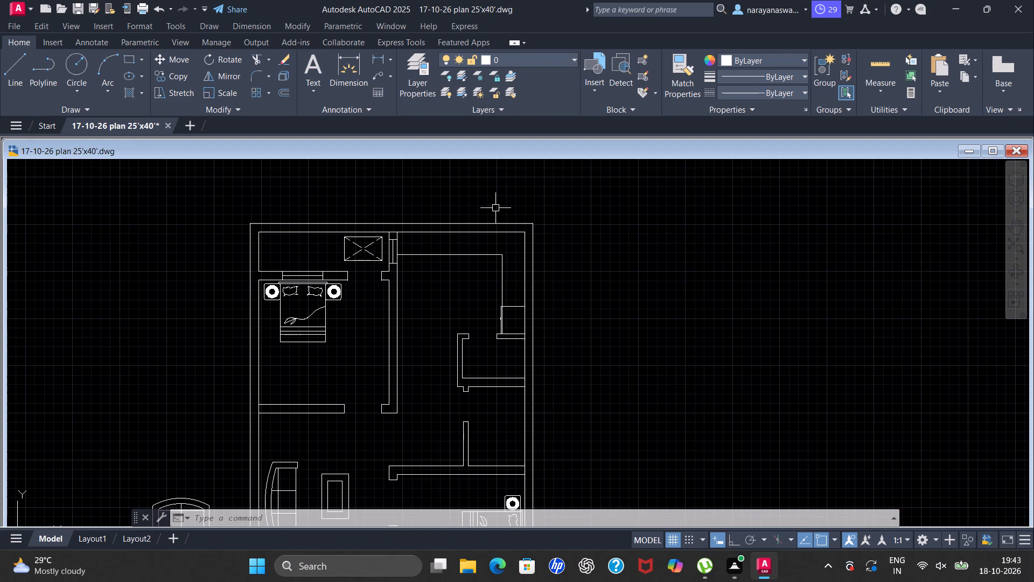
Look through the blocks of the House Designer and Home - Space Planner sample drawings in DesignCenter.
key("ctrl+2")
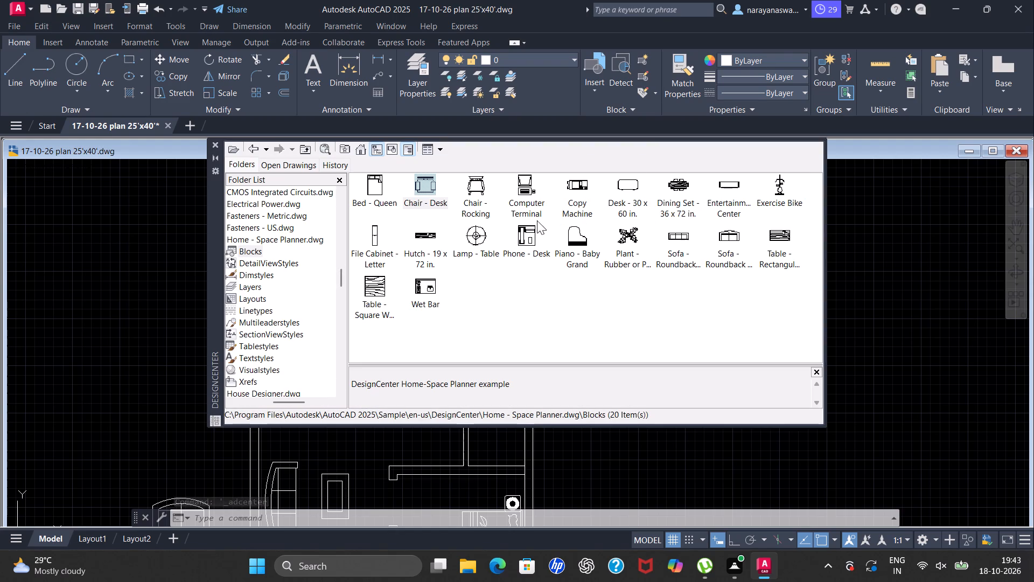
scroll(742, 237, "down", 1)
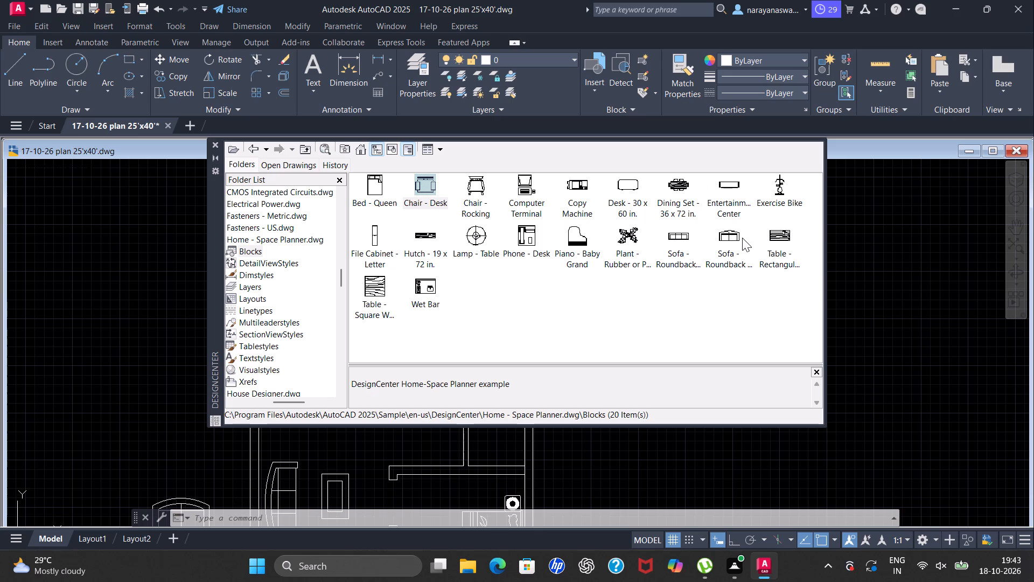
double_click(361, 151)
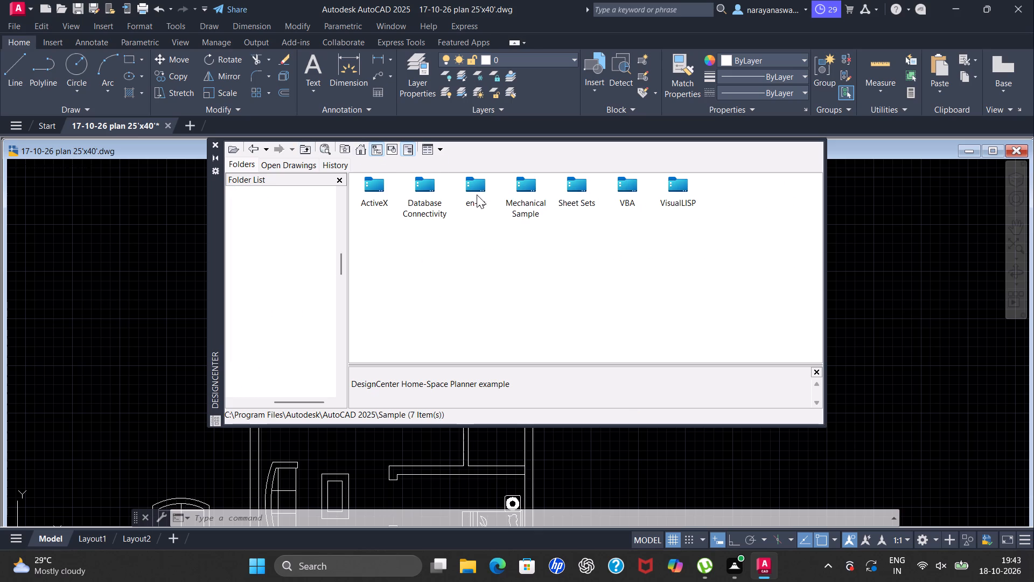
double_click(484, 195)
double_click(382, 182)
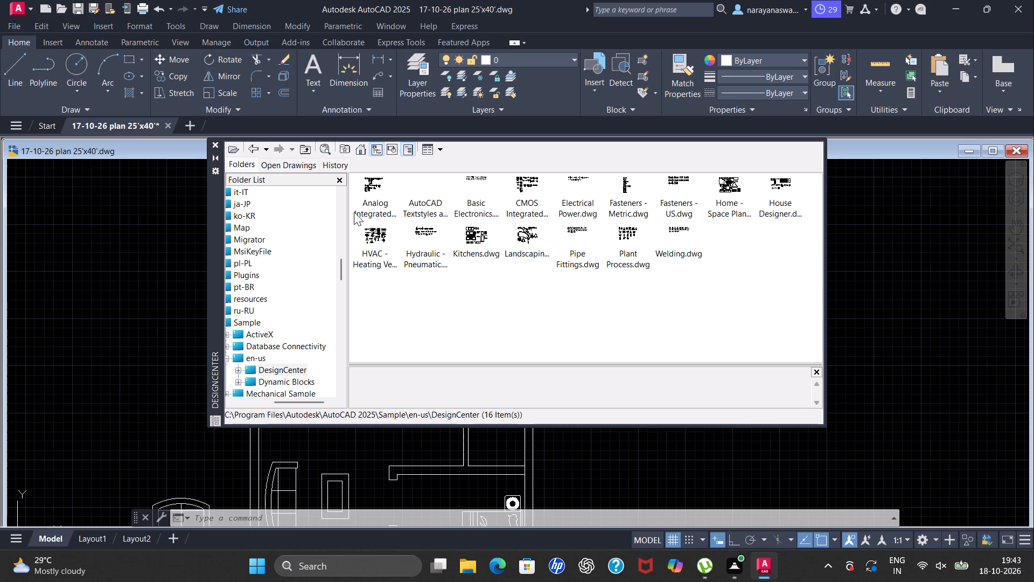
double_click(781, 190)
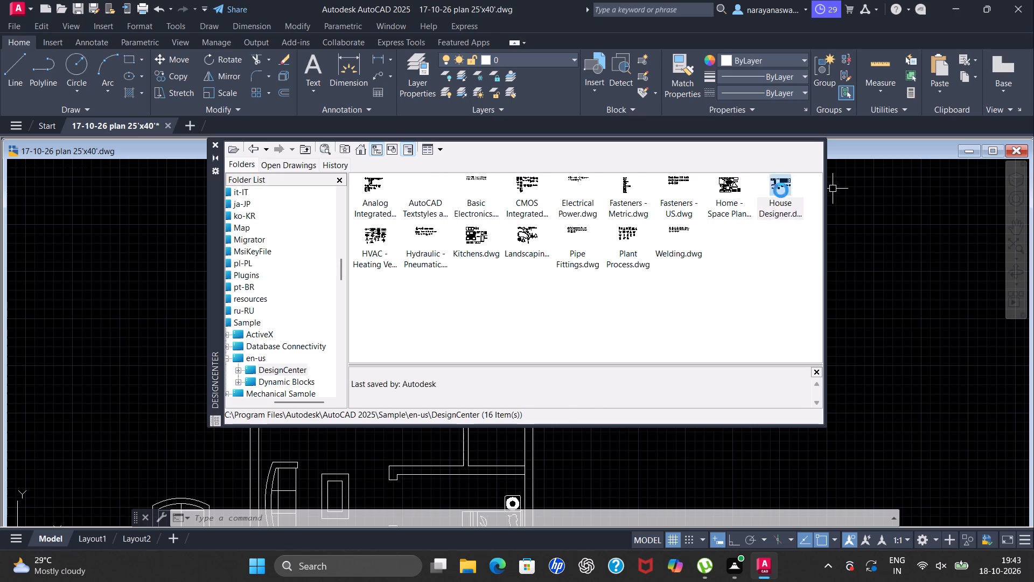
double_click(375, 184)
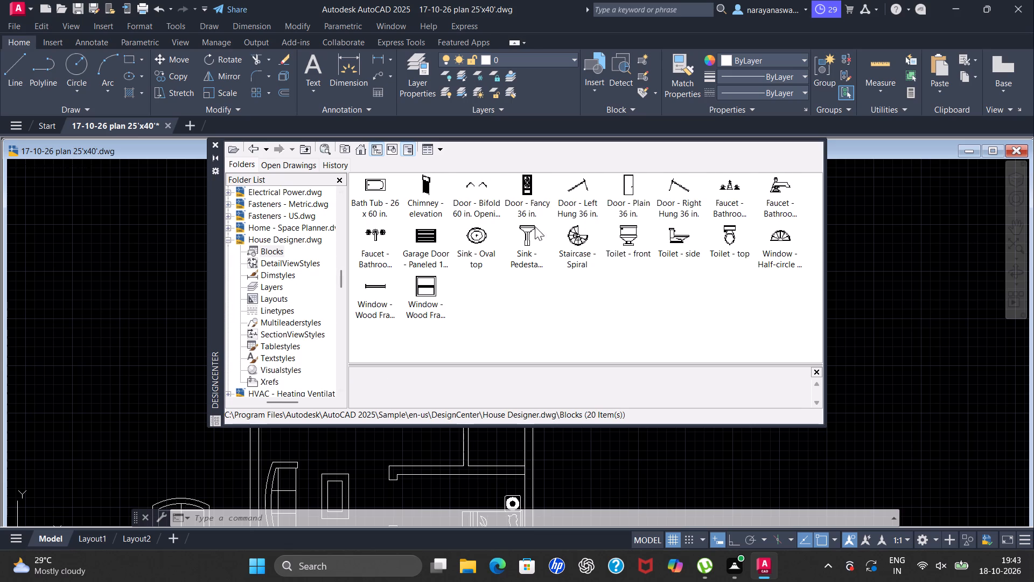
scroll(742, 259, "up", 1)
scroll(477, 255, "up", 2)
scroll(912, 304, "up", 1)
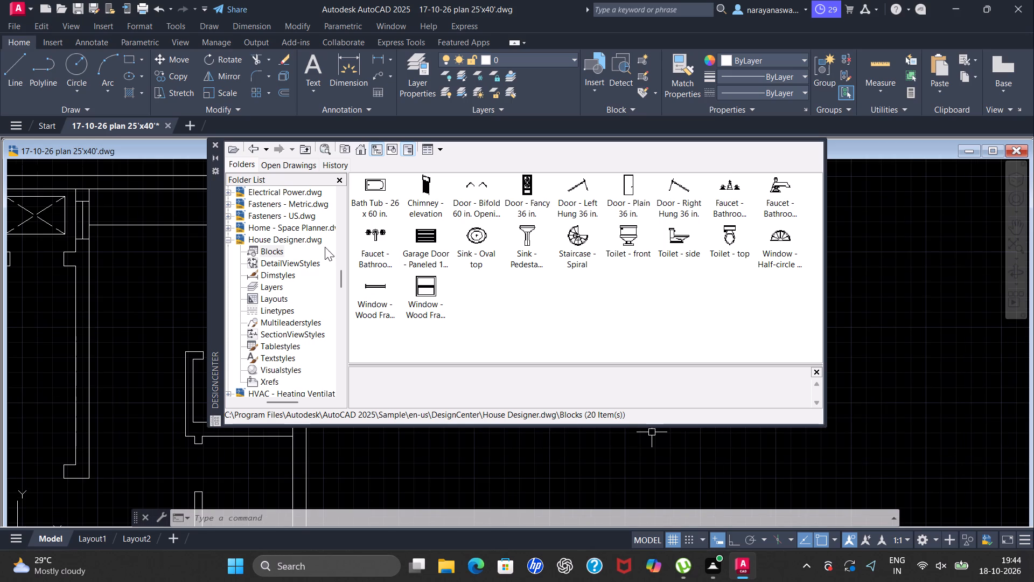
scroll(509, 255, "up", 1)
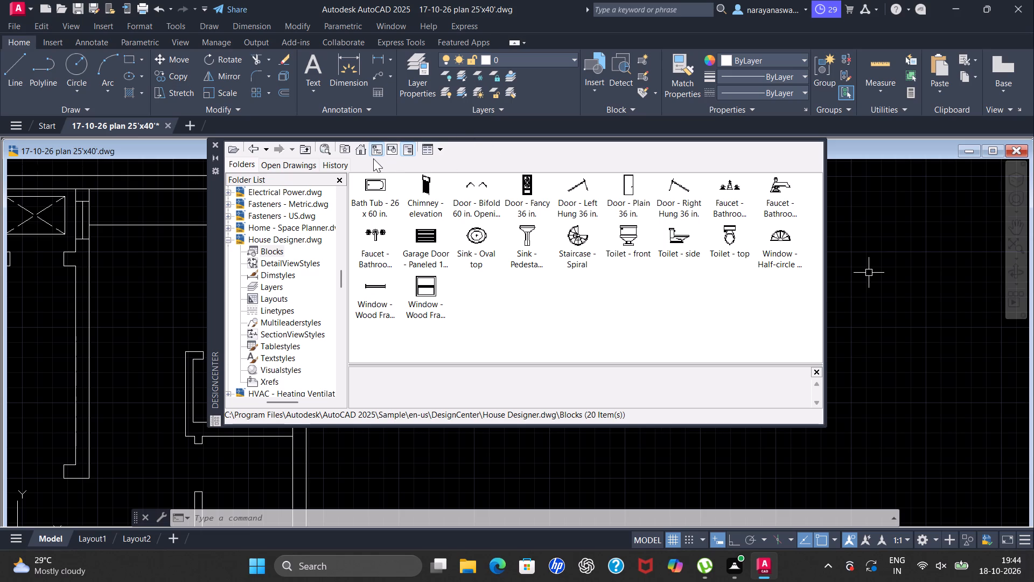
double_click(359, 151)
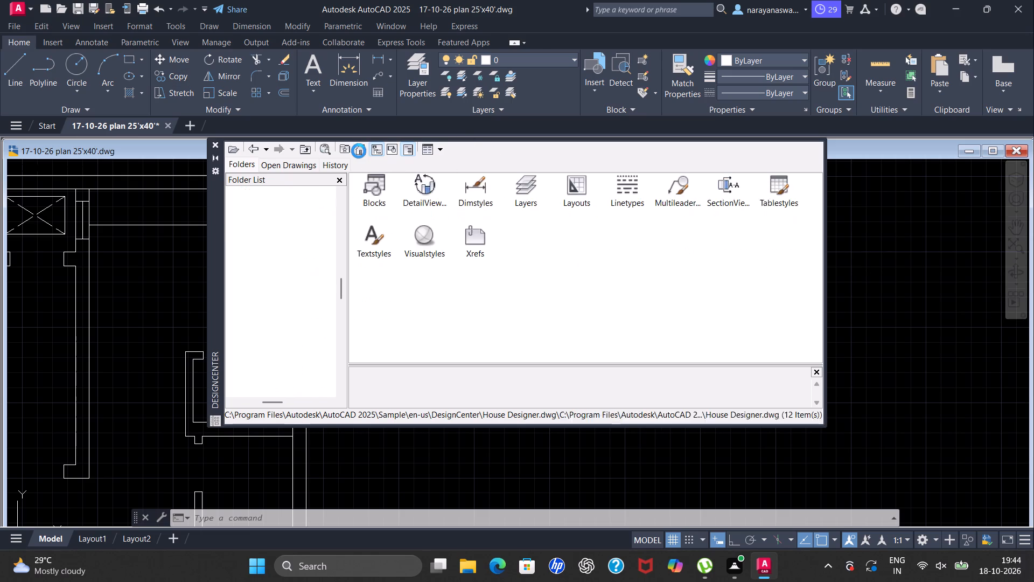
double_click(483, 185)
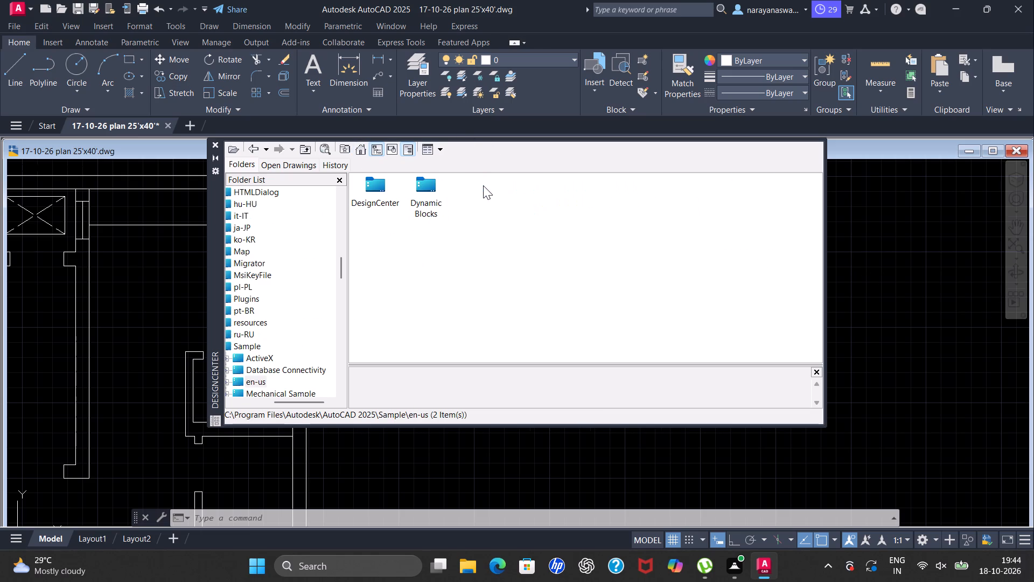
double_click(384, 184)
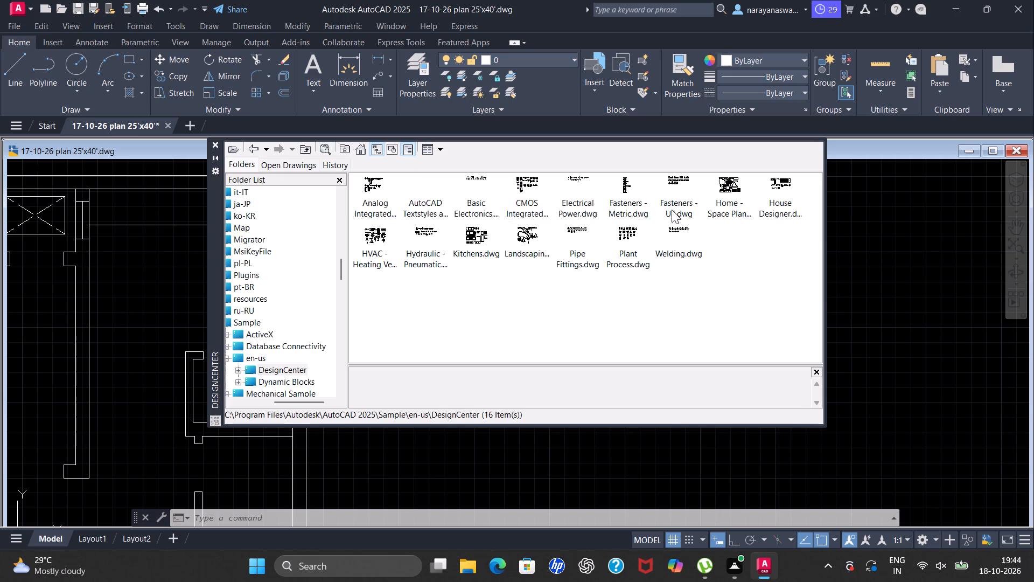
double_click(737, 190)
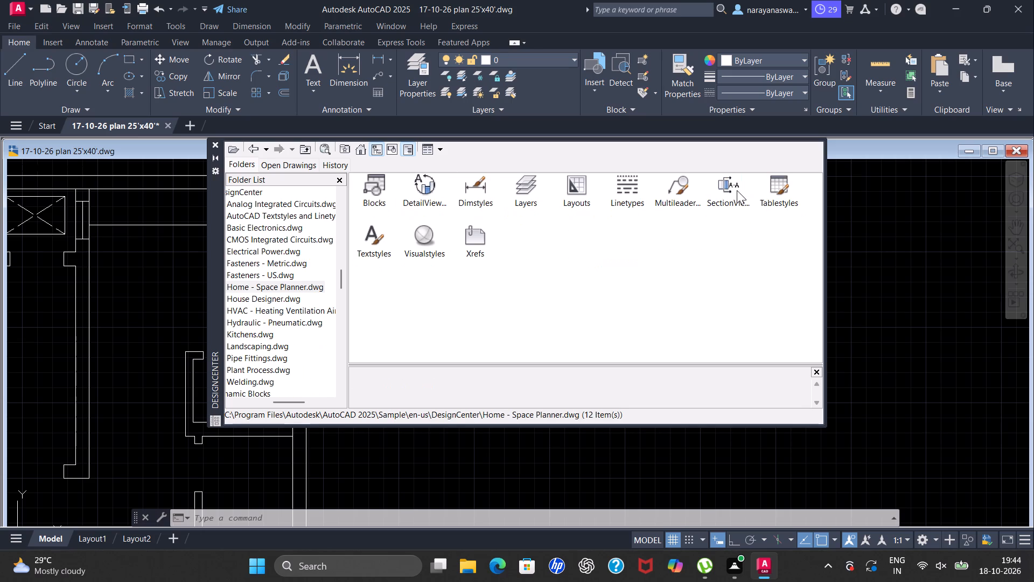
double_click(380, 186)
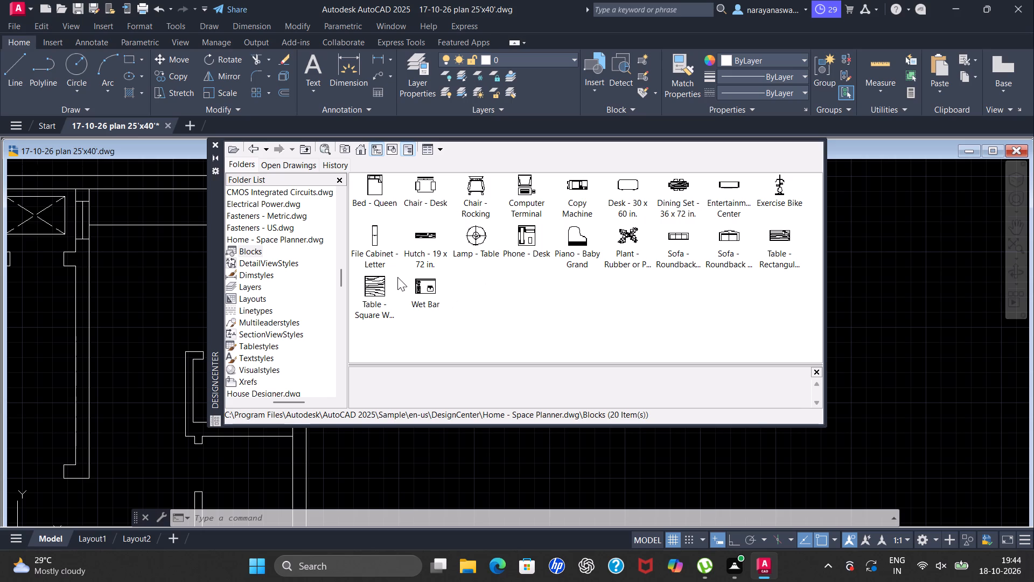
scroll(401, 267, "up", 1)
Insert the Range-Oven - 30 in top block from the Kitchens.dwg sample into the empty space outside the plan's right wall.
double_click(360, 155)
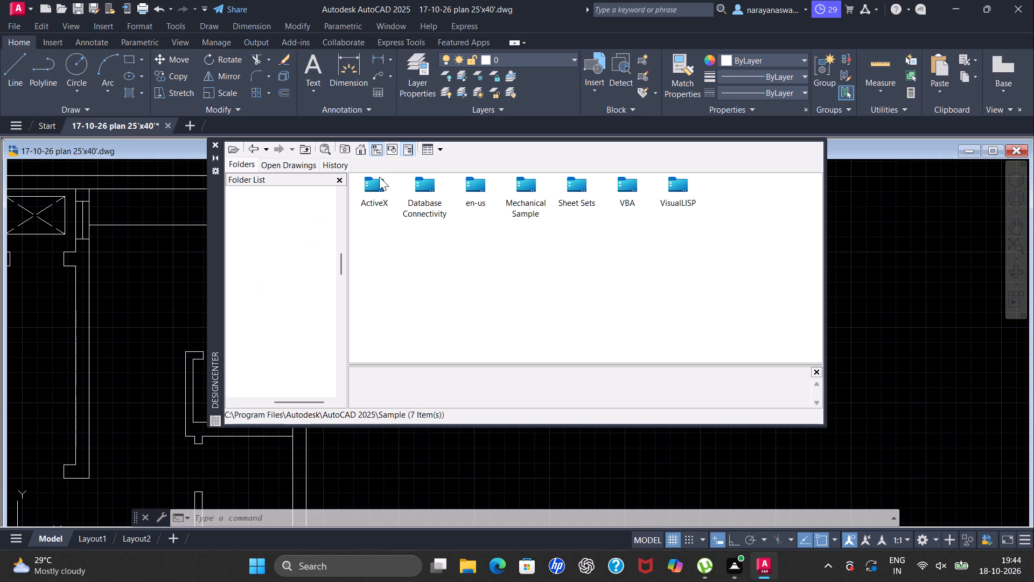
double_click(477, 187)
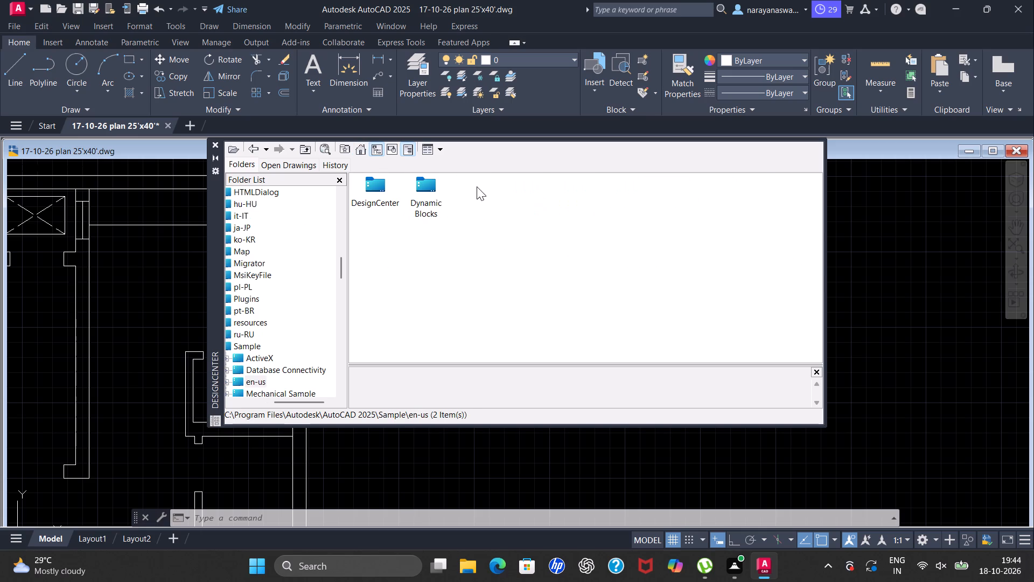
left_click(368, 181)
left_click(363, 177)
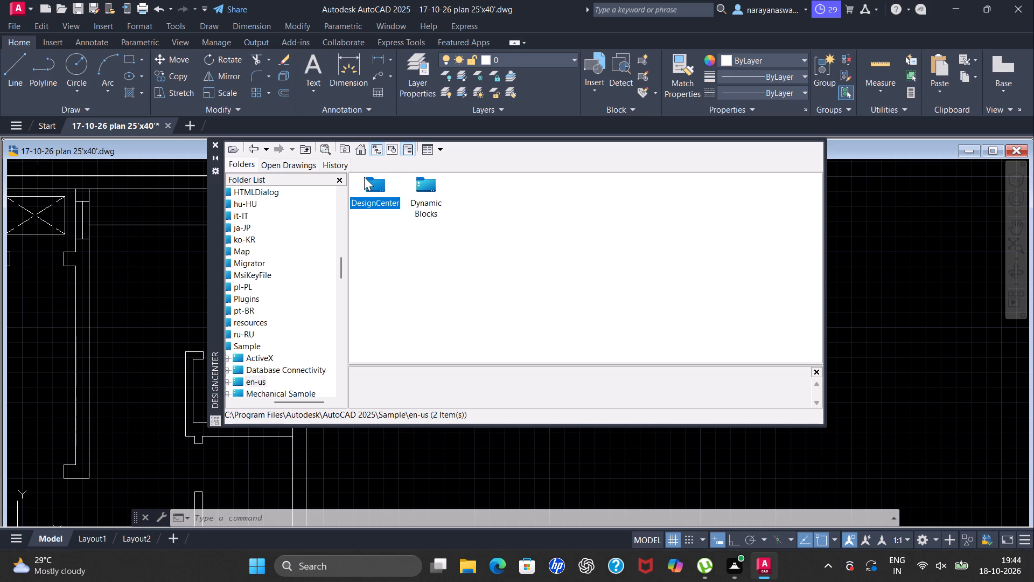
left_click(371, 185)
left_click(372, 181)
double_click(374, 185)
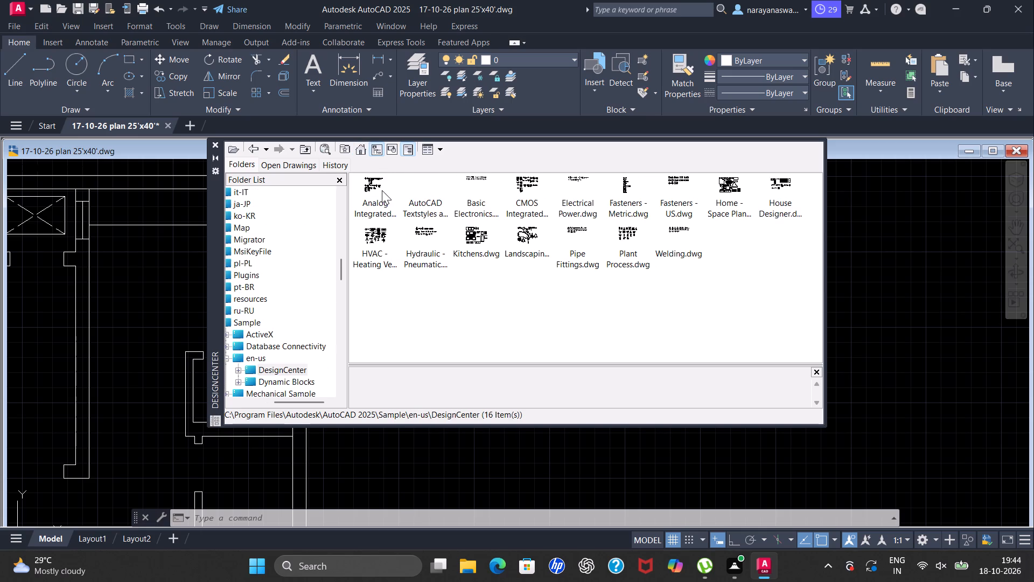
double_click(473, 239)
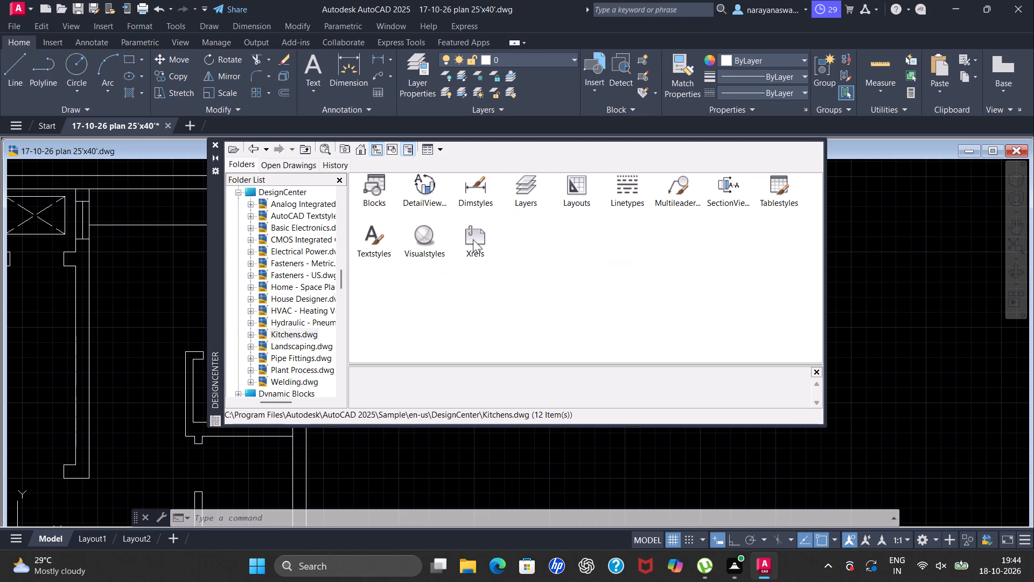
double_click(377, 183)
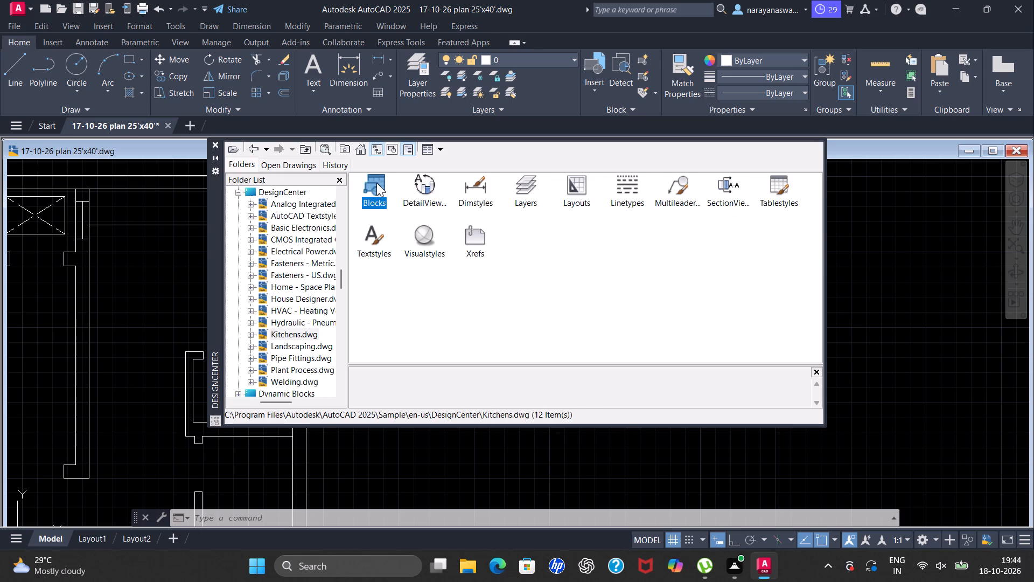
scroll(457, 219, "up", 1)
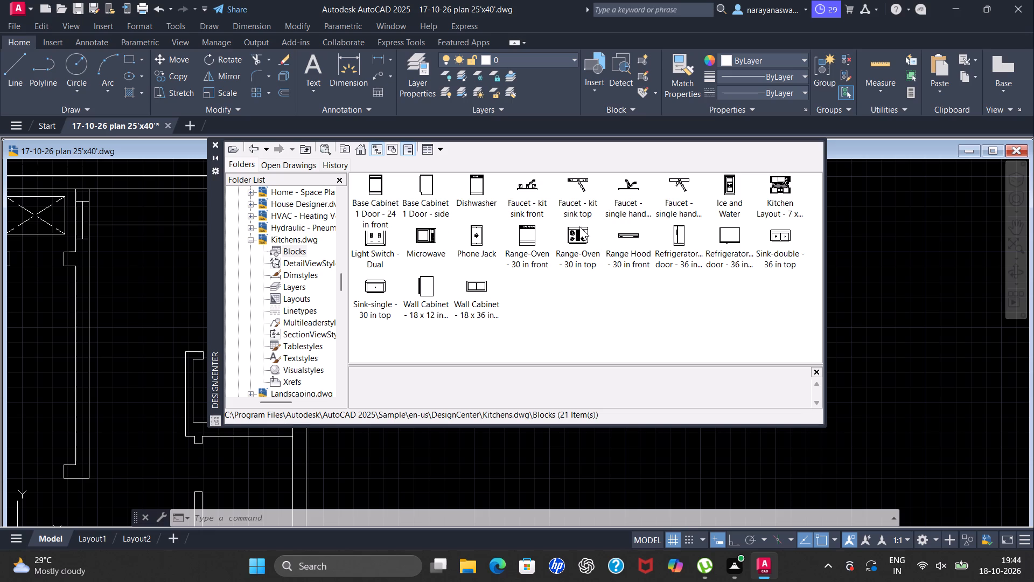
left_click_drag(579, 235, 968, 358)
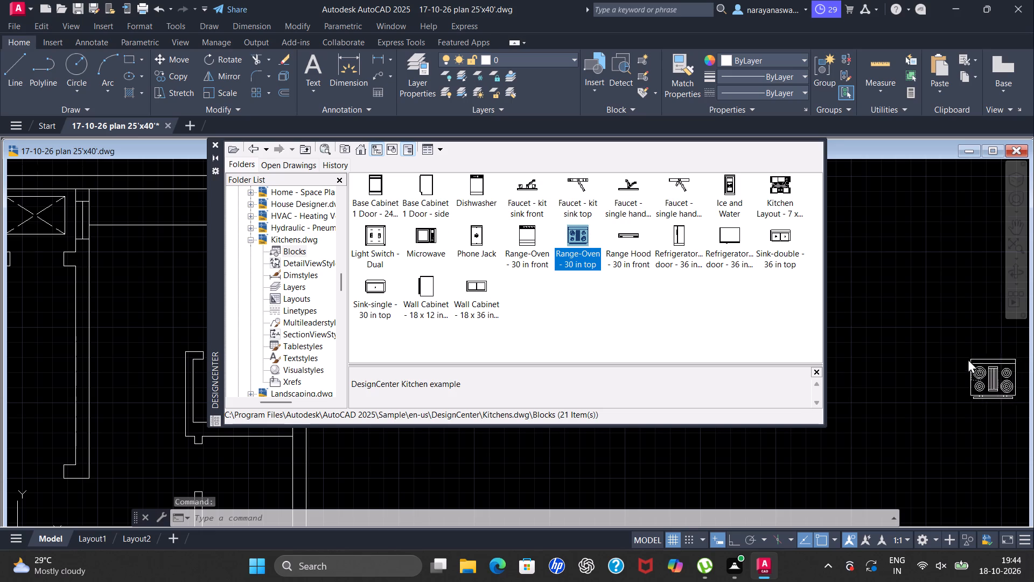
left_click_drag(968, 358, 905, 312)
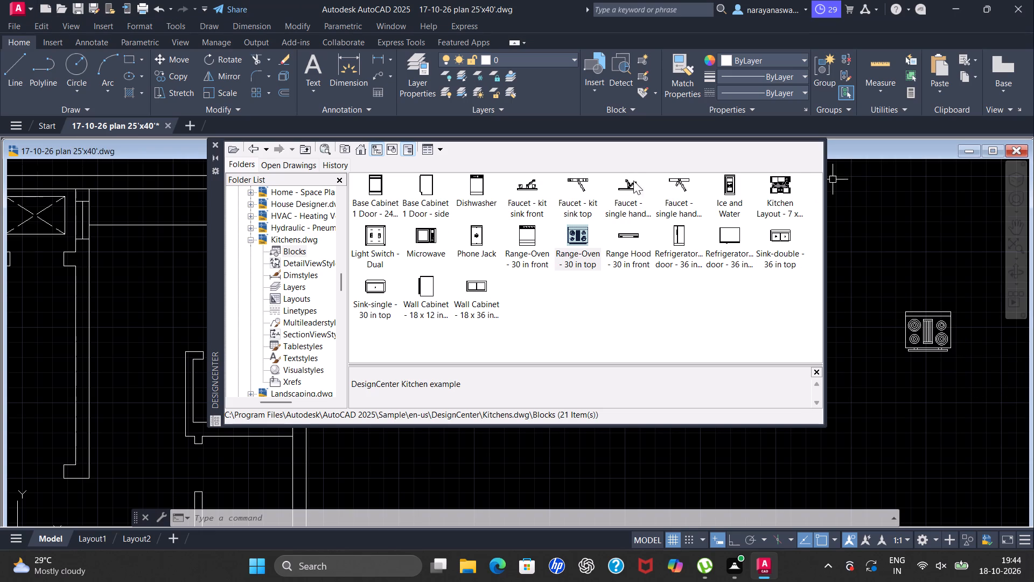
Insert the Sink-double - 36 in top block from Kitchens.dwg outside the plan's right wall, above the range-oven.
scroll(785, 188, "up", 3)
left_click_drag(787, 237, 882, 237)
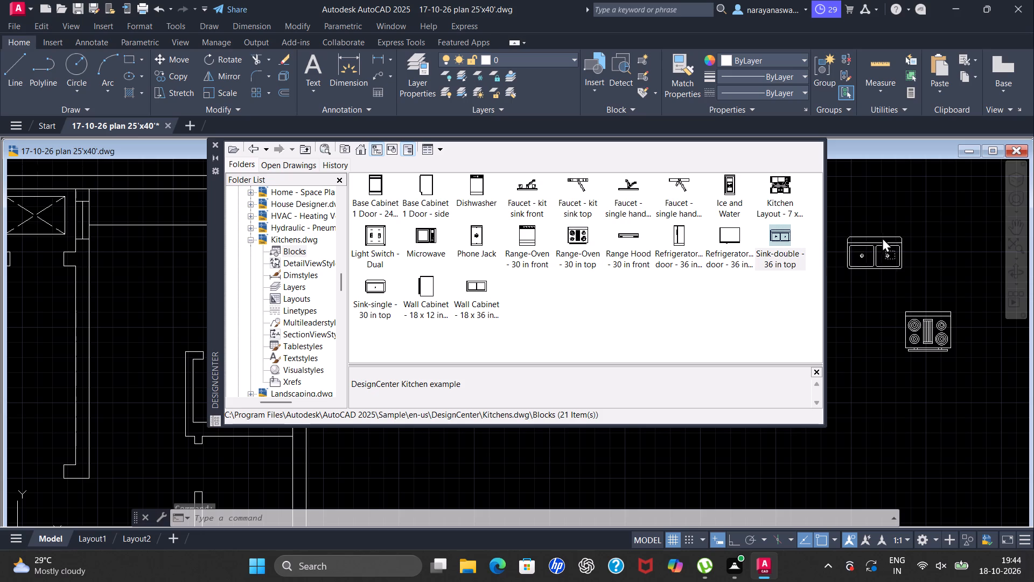
Place the Sink-double - 36 in top block directly above the range-oven outside the plan's right wall.
left_click_drag(882, 237, 906, 237)
scroll(614, 185, "up", 1)
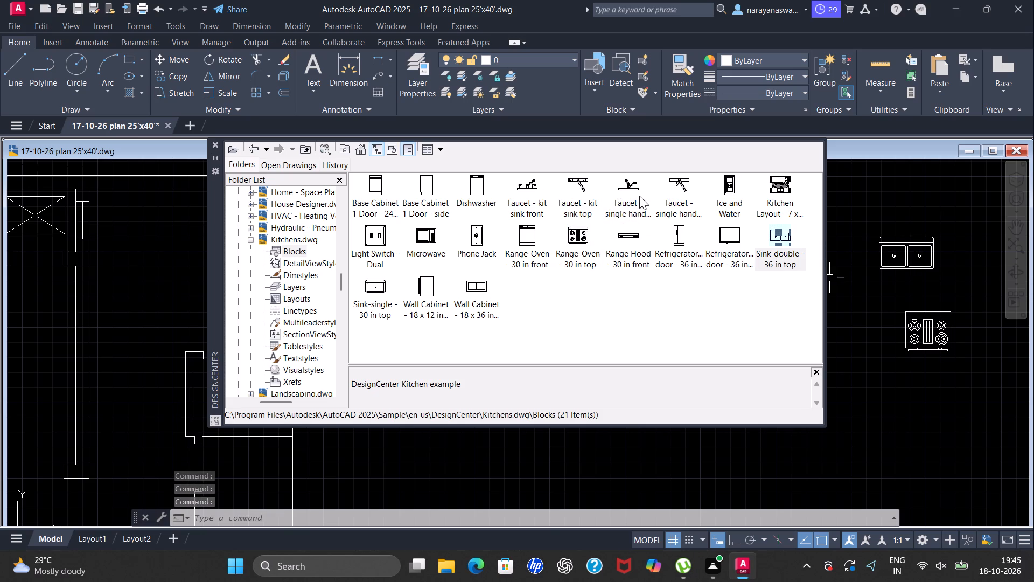
Insert the first single-handle faucet block from Kitchens.dwg onto the middle of the double sink's back rim and close DesignCenter.
left_click_drag(633, 187, 899, 218)
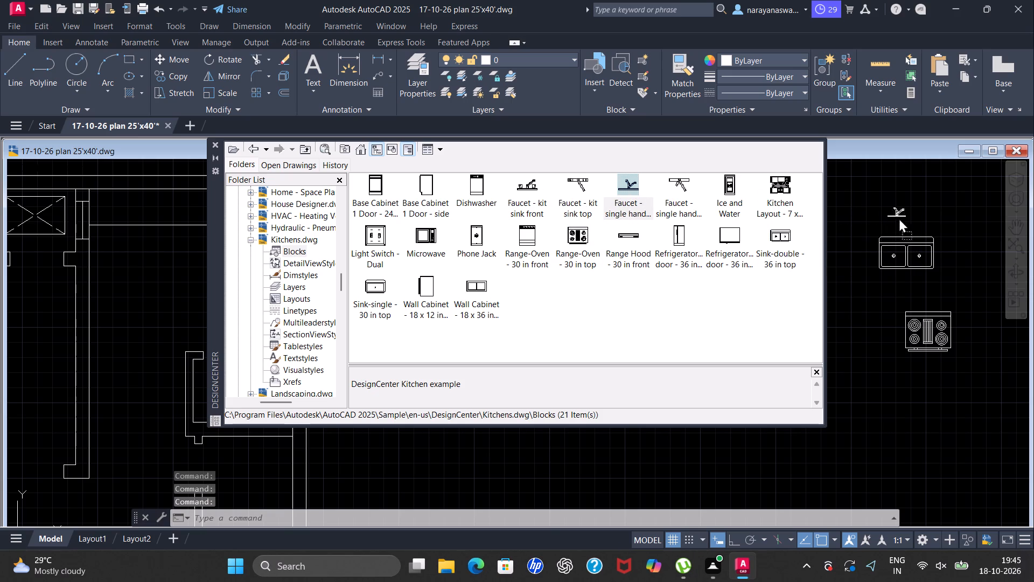
left_click_drag(899, 218, 911, 240)
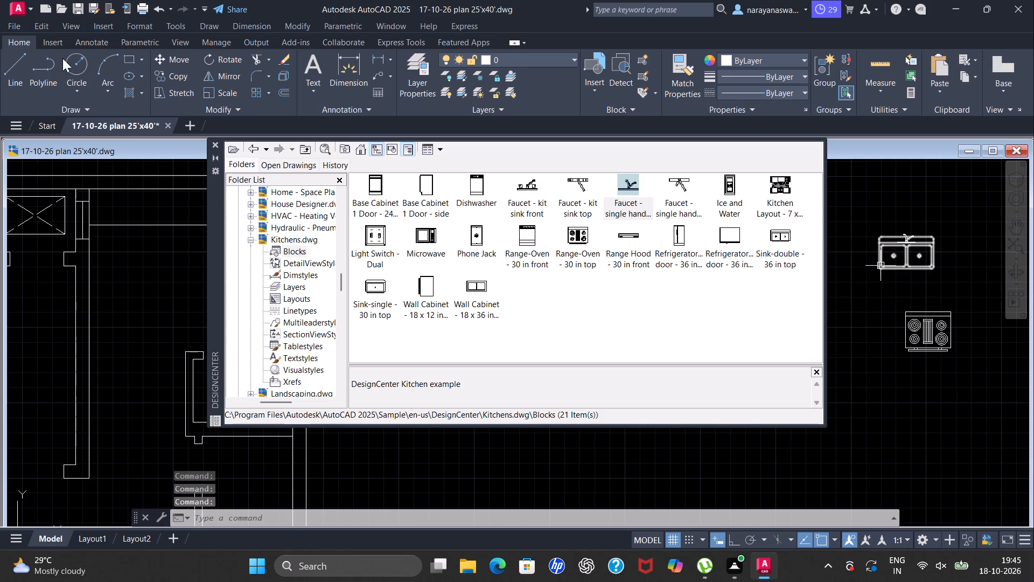
scroll(990, 237, "up", 1)
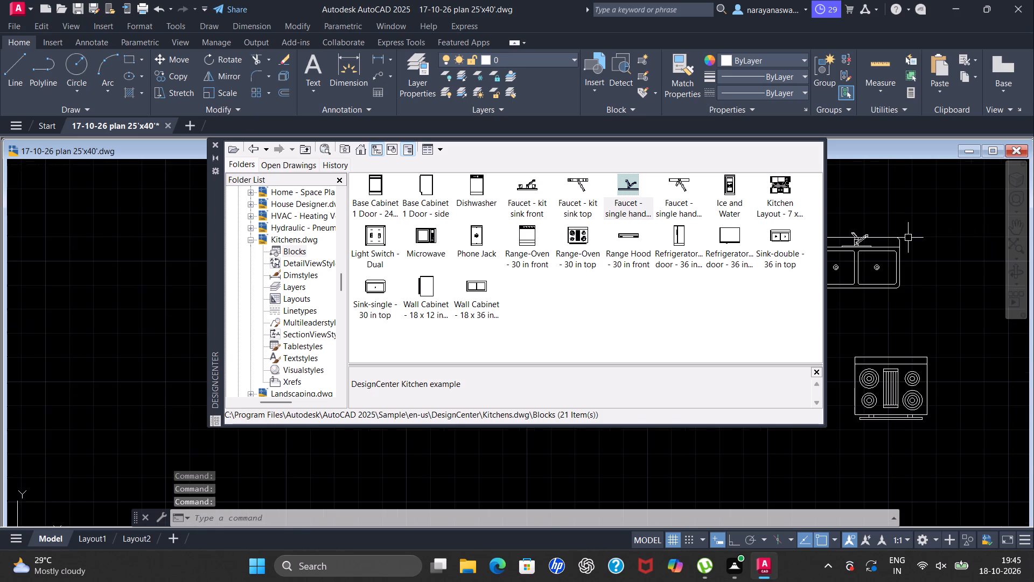
scroll(908, 238, "down", 1)
scroll(871, 244, "up", 1)
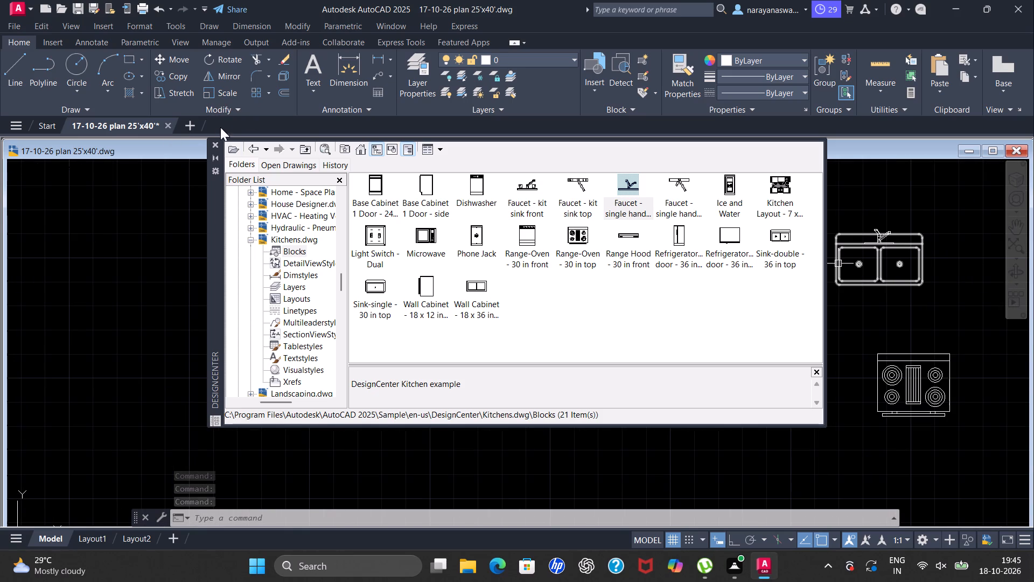
left_click(214, 140)
Move the range-oven block into the kitchen's top counter, with its back against the top wall.
scroll(716, 281, "down", 3)
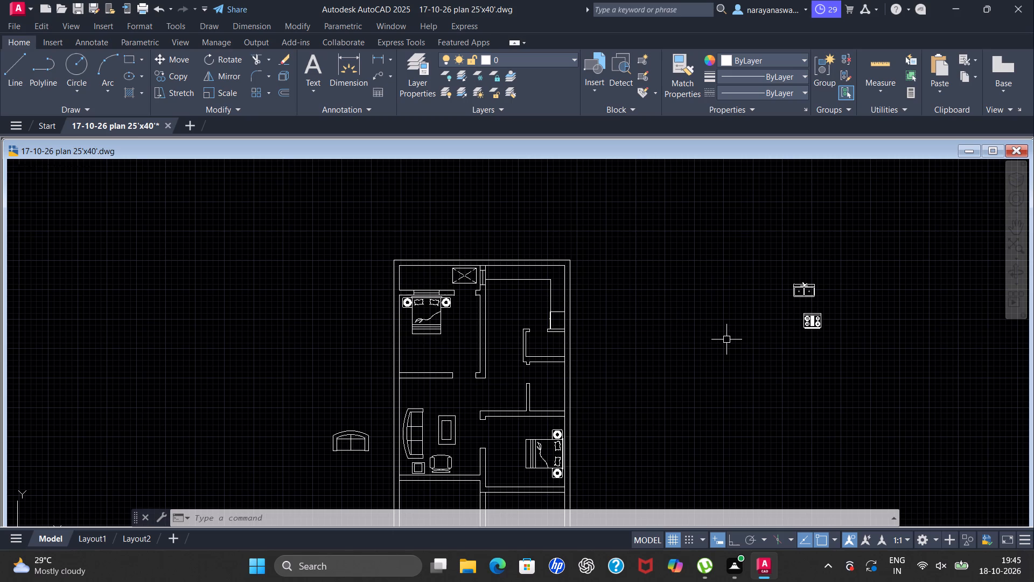
scroll(782, 334, "up", 3)
scroll(818, 311, "down", 2)
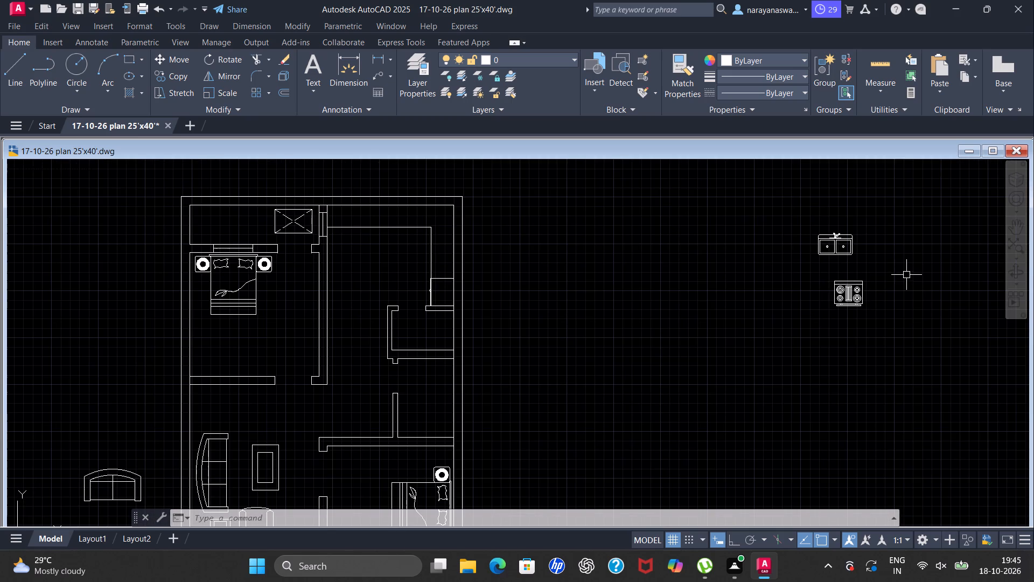
left_click(884, 263)
left_click(794, 353)
right_click(681, 291)
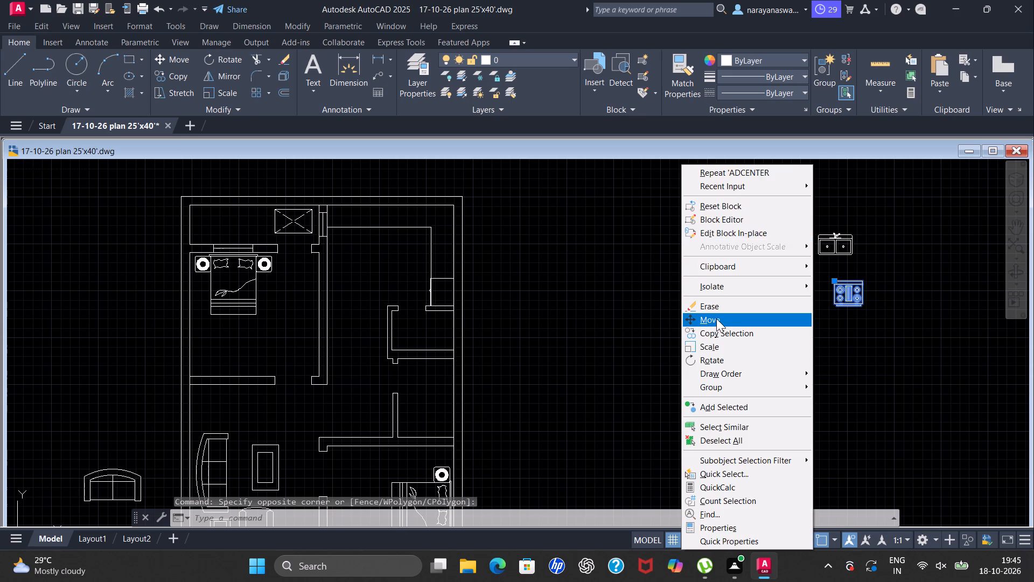
left_click(716, 316)
left_click(844, 291)
scroll(344, 190, "up", 2)
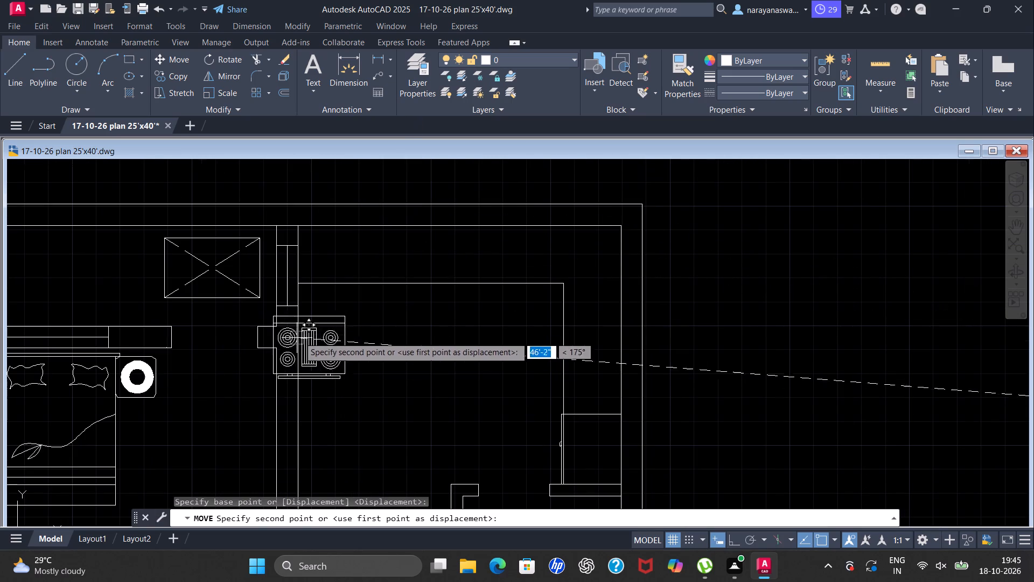
scroll(408, 247, "up", 3)
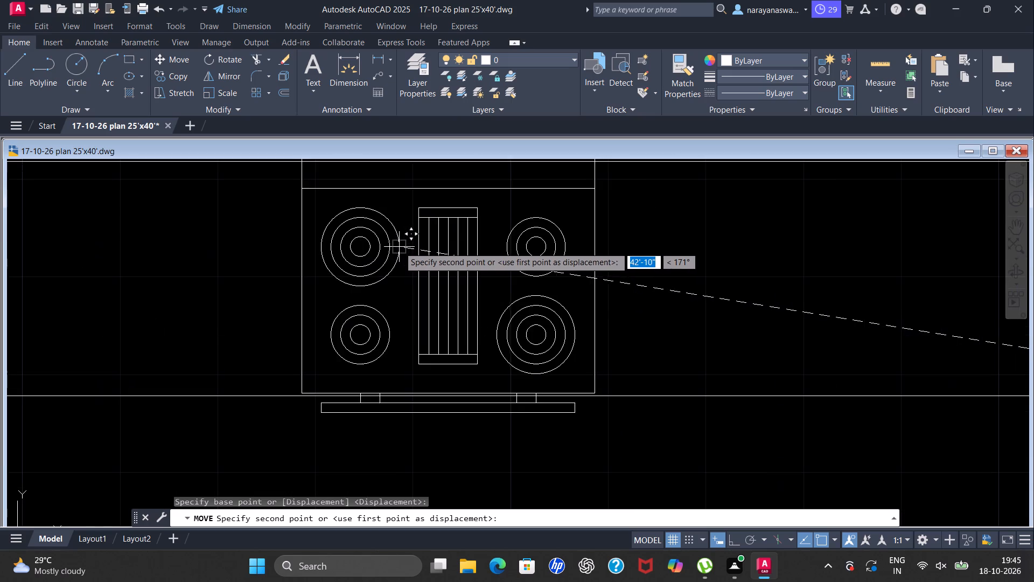
scroll(399, 254, "down", 2)
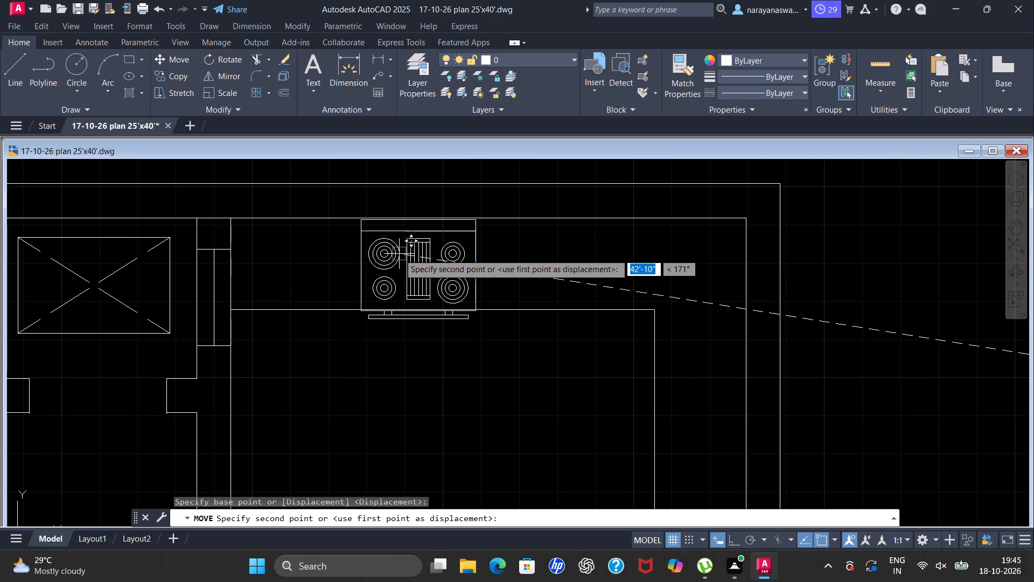
scroll(400, 250, "up", 2)
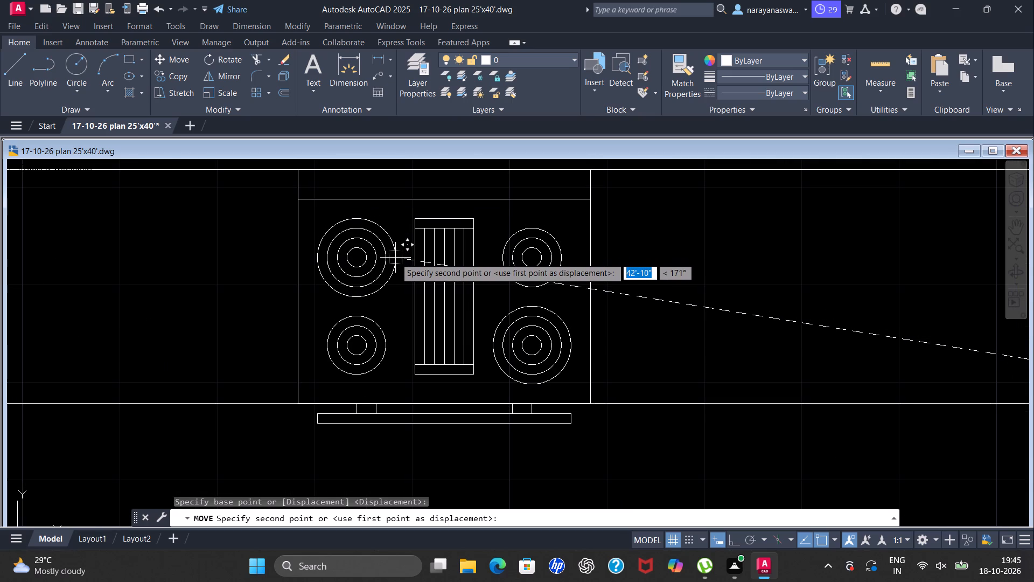
left_click(395, 258)
scroll(330, 276, "down", 3)
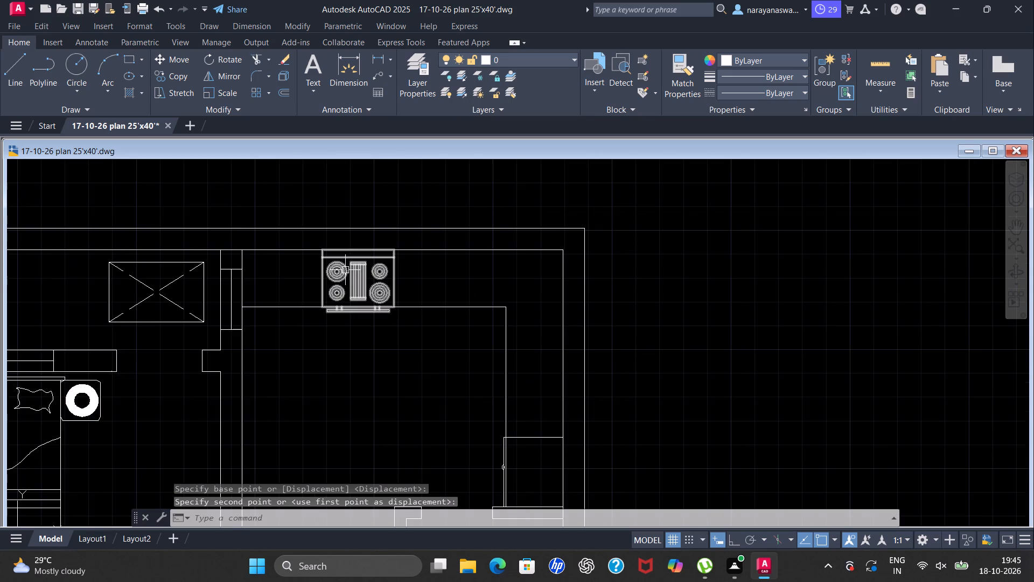
Rotate the double sink and its faucet together by 270° with Ortho on, so the faucet side faces right.
scroll(347, 270, "down", 3)
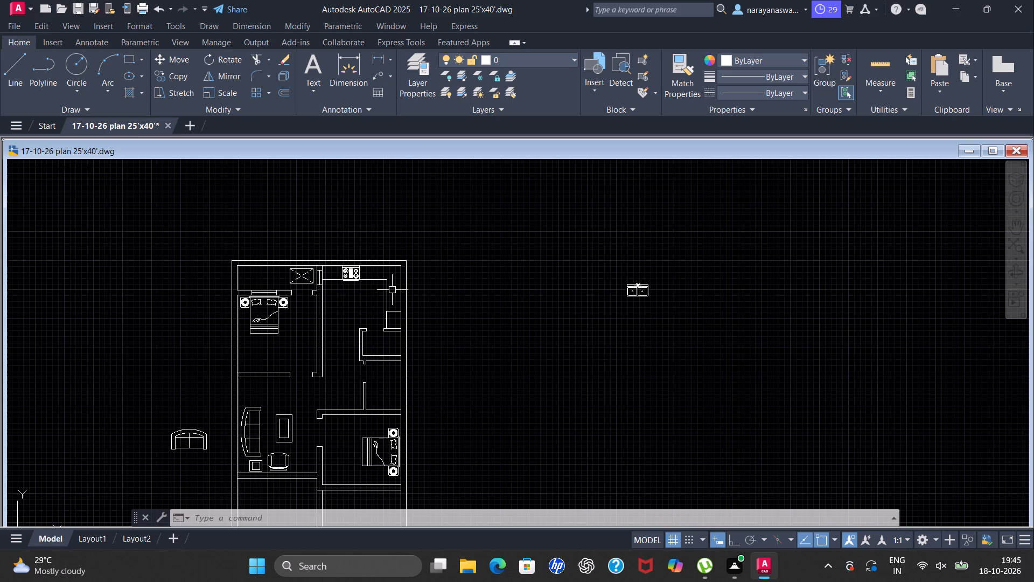
scroll(504, 523, "down", 3)
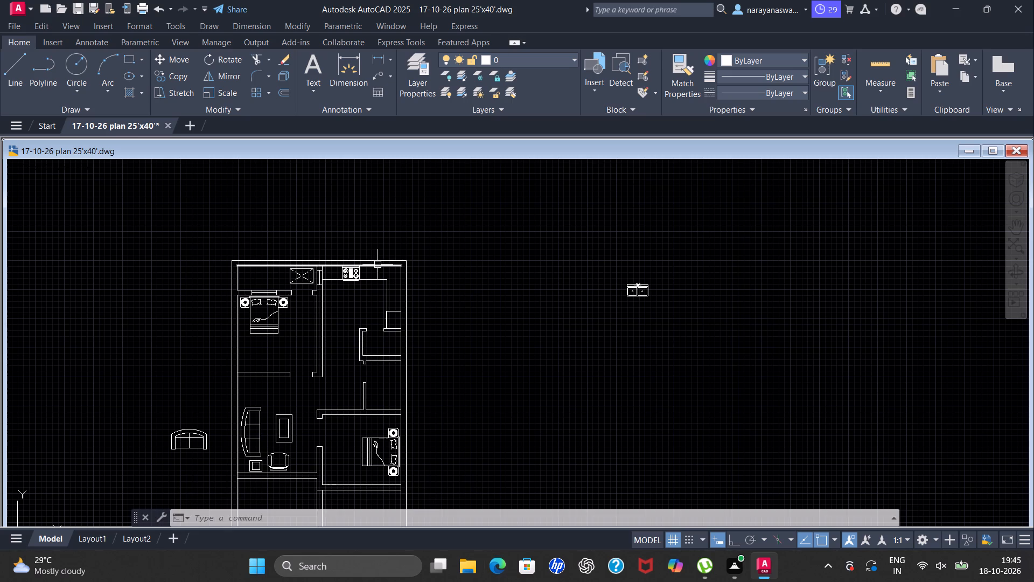
scroll(379, 271, "up", 2)
scroll(460, 321, "down", 3)
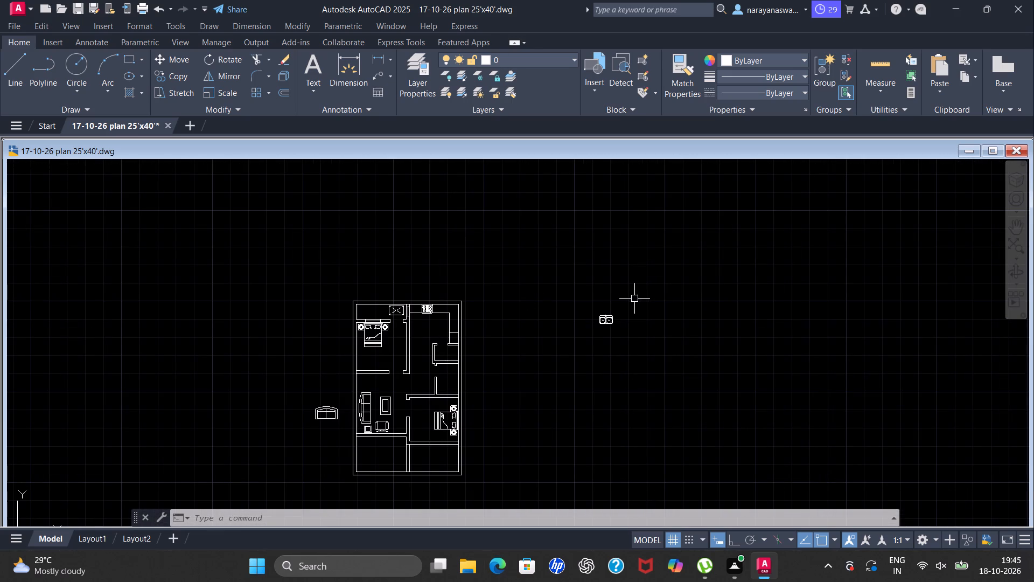
left_click_drag(618, 306, 609, 309)
left_click_drag(525, 363, 543, 360)
right_click_drag(686, 313, 669, 320)
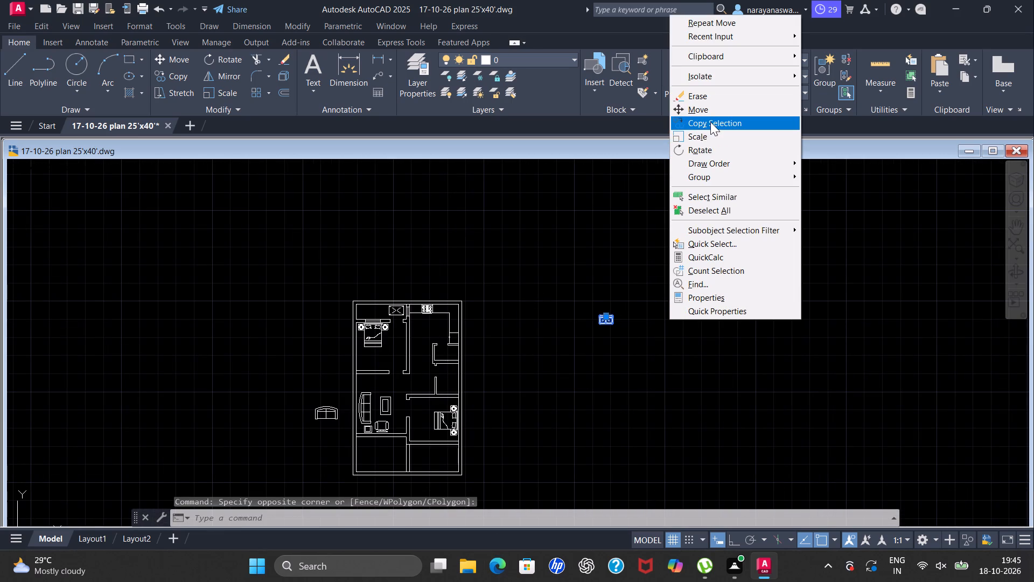
left_click(698, 144)
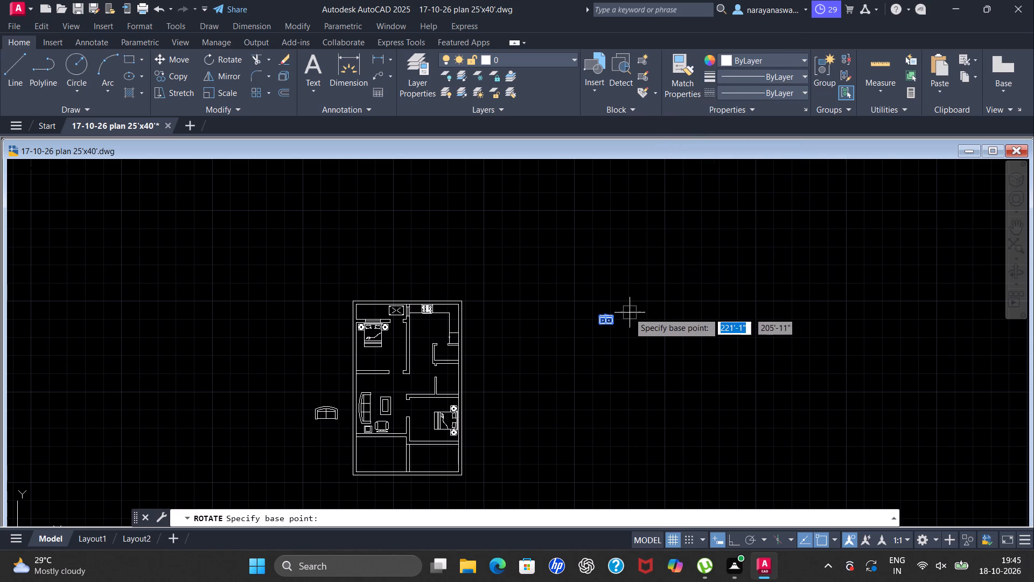
left_click(612, 316)
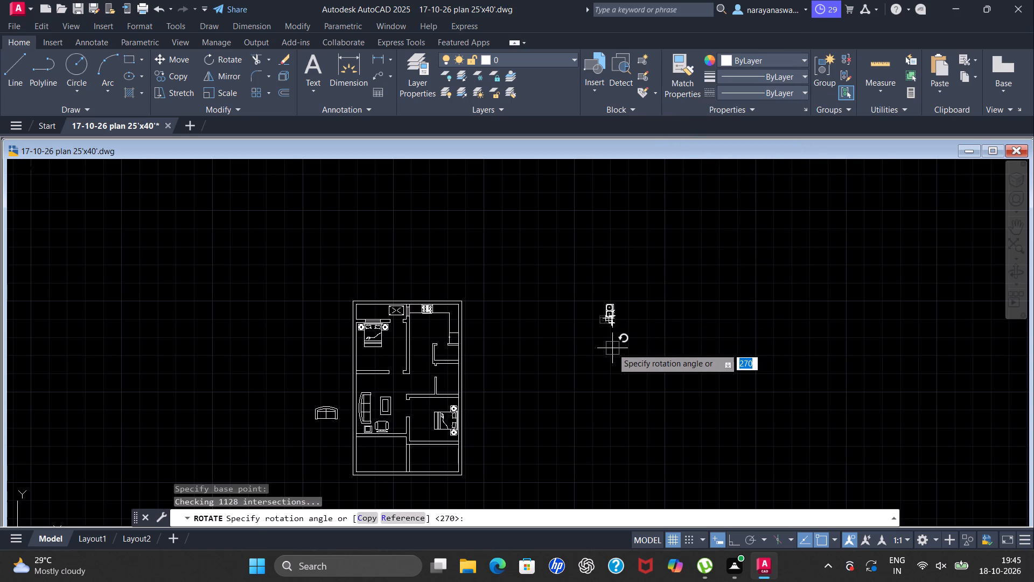
scroll(612, 348, "up", 2)
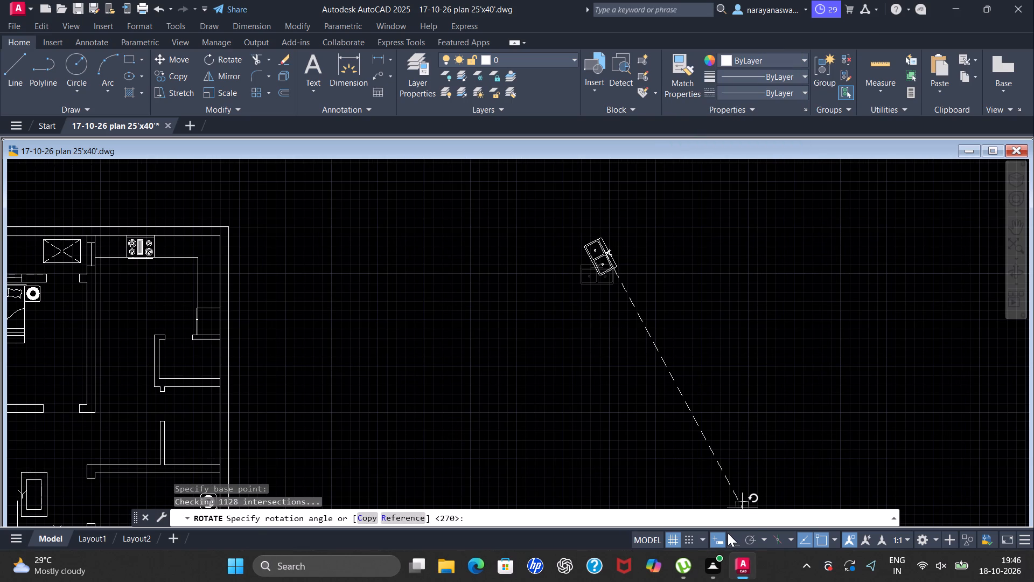
left_click(728, 533)
left_click(603, 315)
scroll(638, 168, "up", 2)
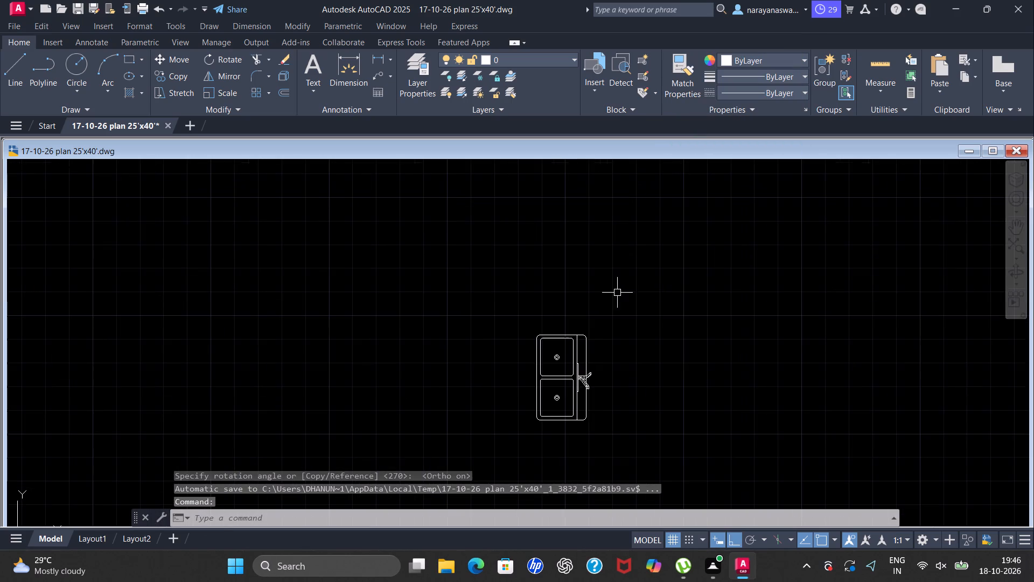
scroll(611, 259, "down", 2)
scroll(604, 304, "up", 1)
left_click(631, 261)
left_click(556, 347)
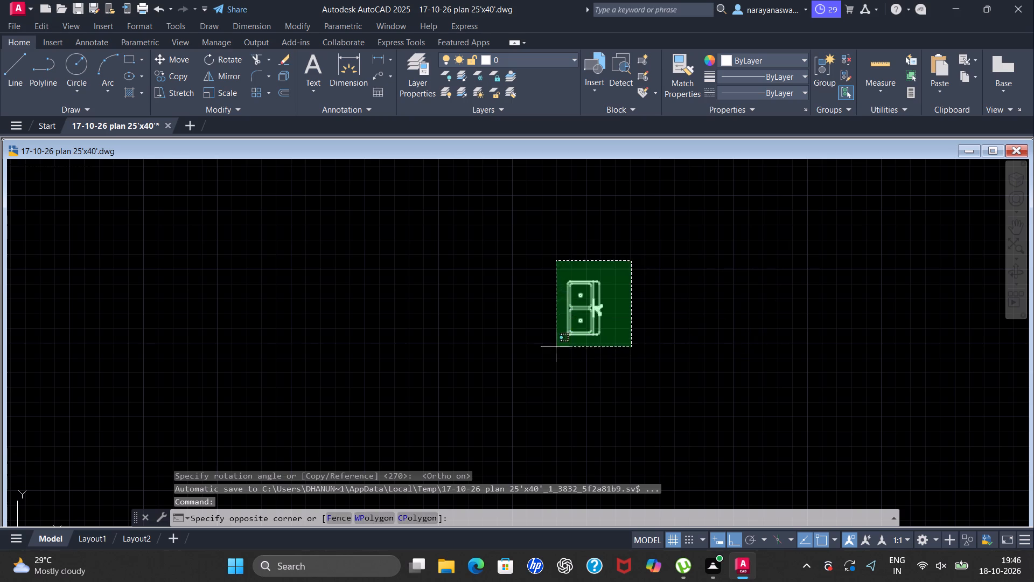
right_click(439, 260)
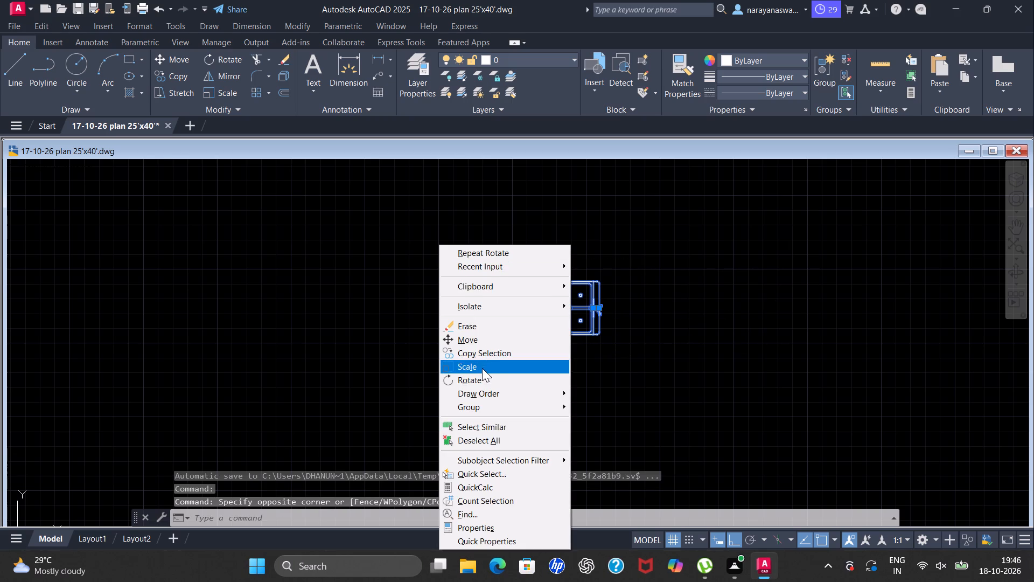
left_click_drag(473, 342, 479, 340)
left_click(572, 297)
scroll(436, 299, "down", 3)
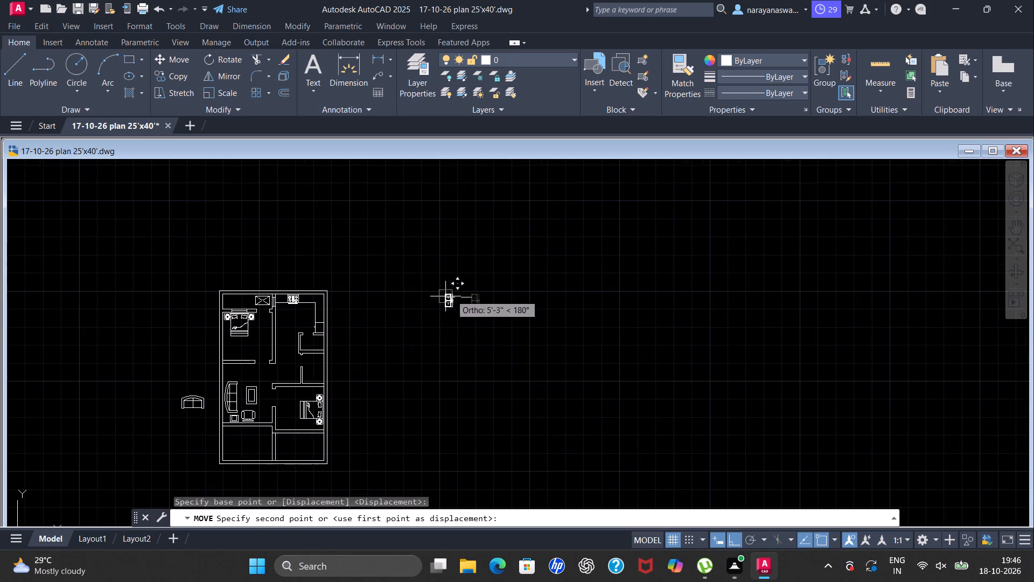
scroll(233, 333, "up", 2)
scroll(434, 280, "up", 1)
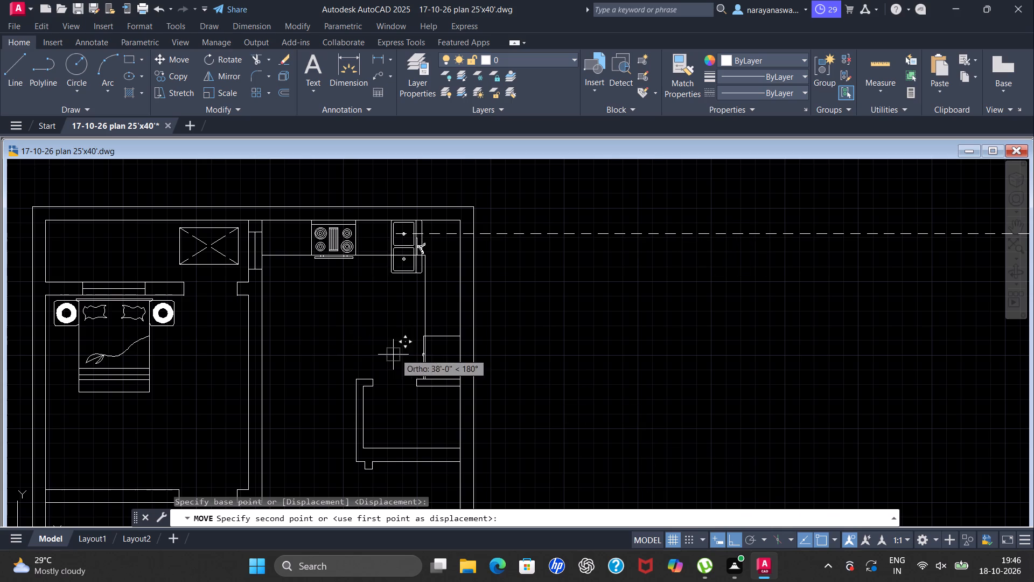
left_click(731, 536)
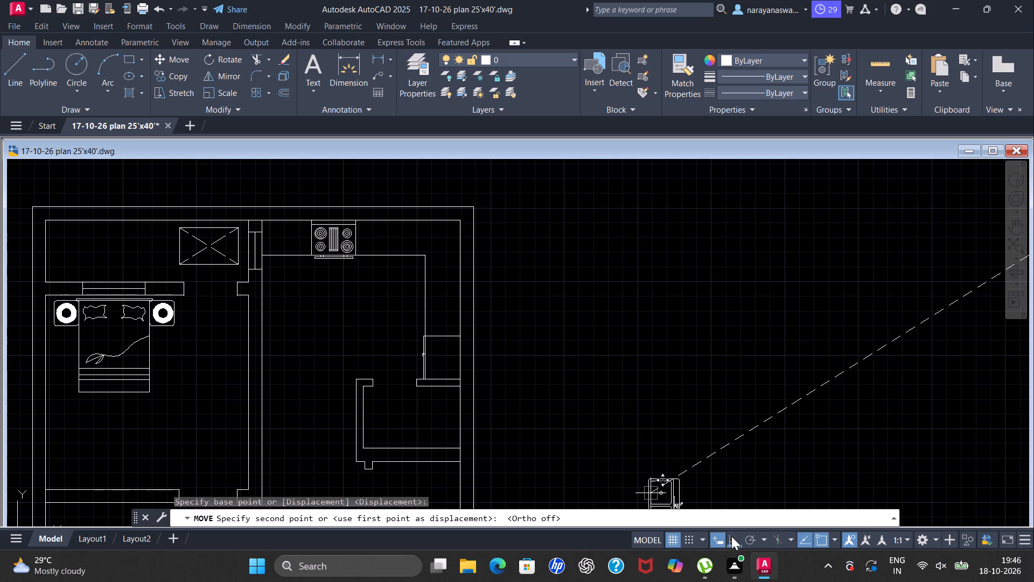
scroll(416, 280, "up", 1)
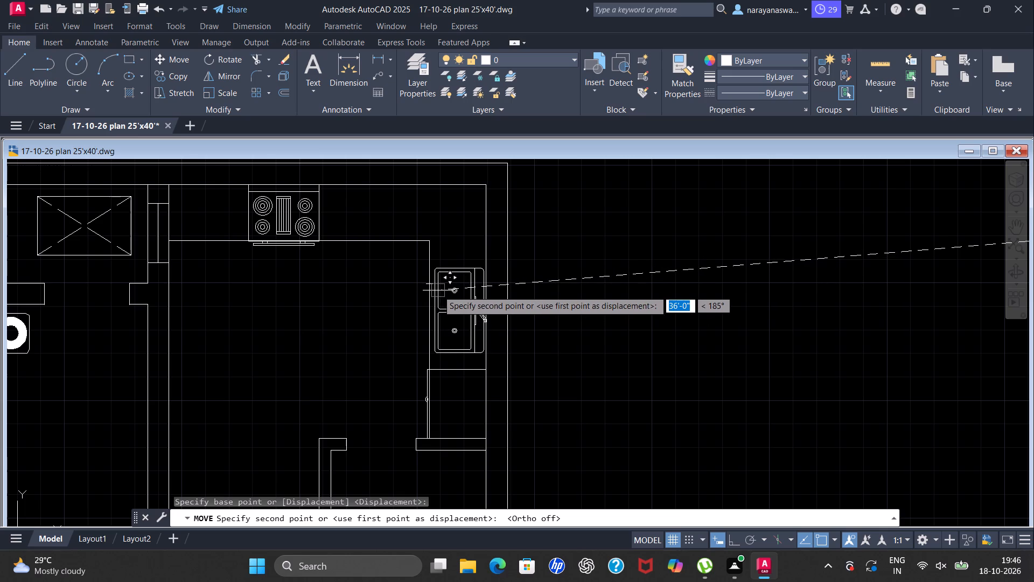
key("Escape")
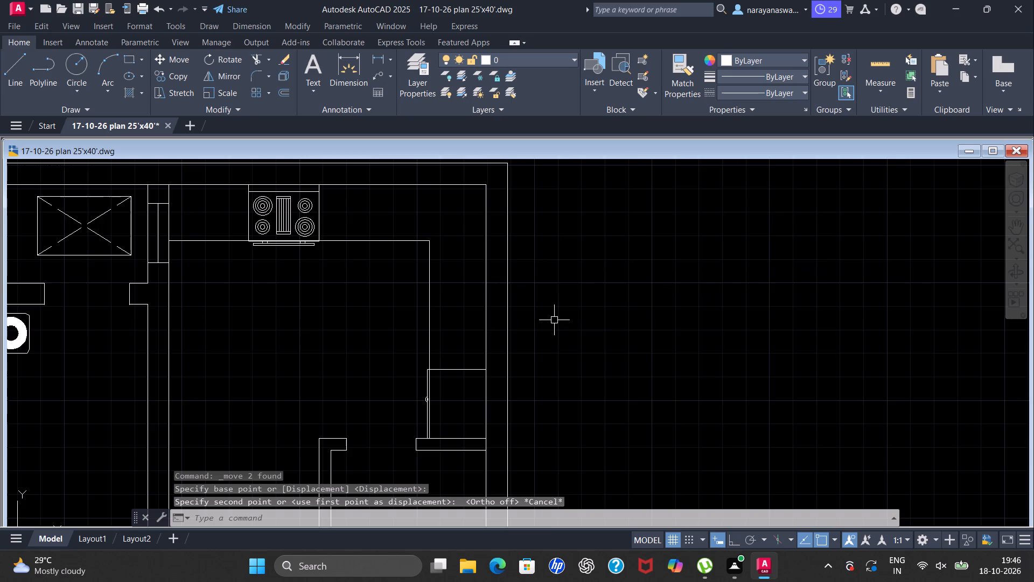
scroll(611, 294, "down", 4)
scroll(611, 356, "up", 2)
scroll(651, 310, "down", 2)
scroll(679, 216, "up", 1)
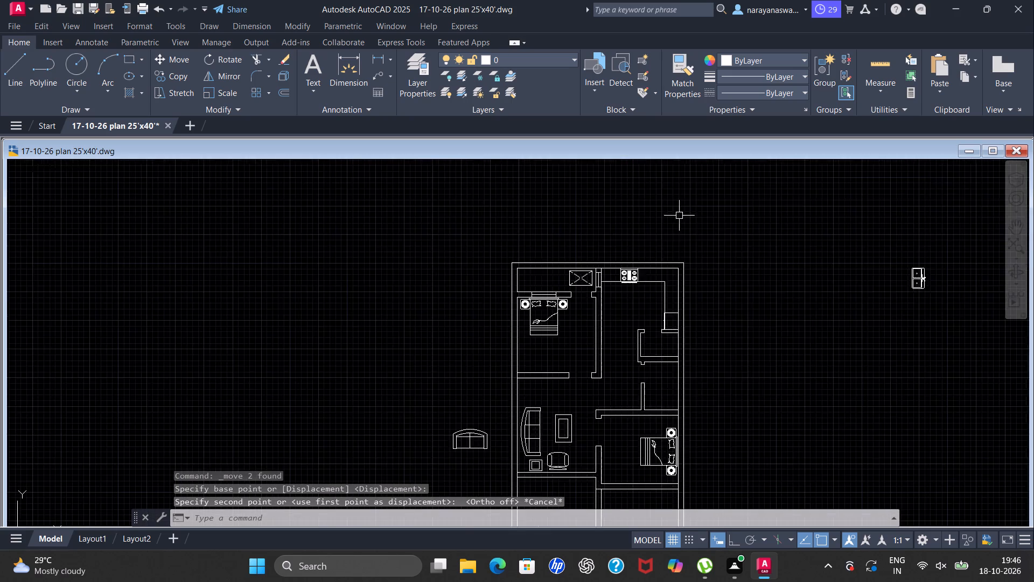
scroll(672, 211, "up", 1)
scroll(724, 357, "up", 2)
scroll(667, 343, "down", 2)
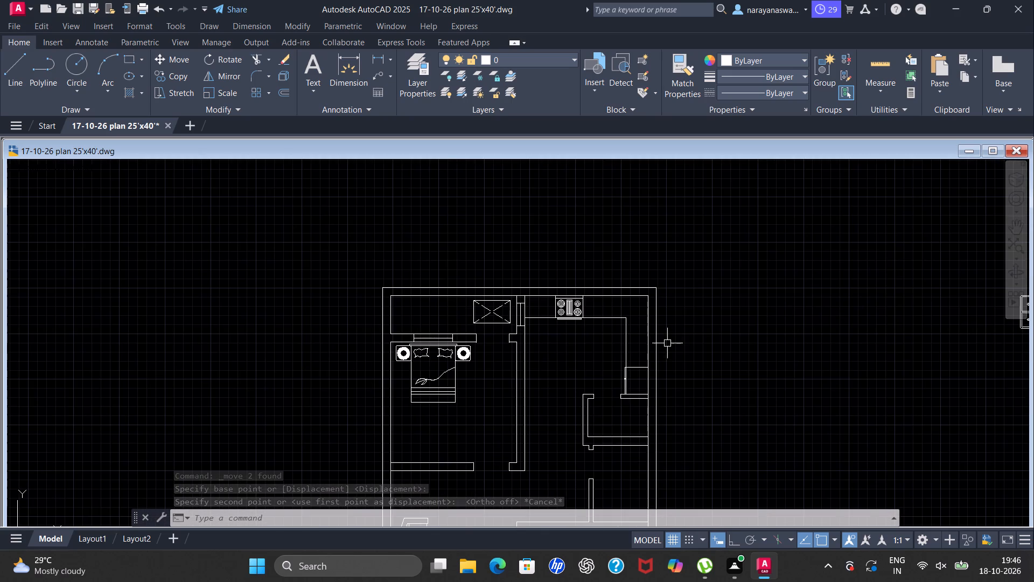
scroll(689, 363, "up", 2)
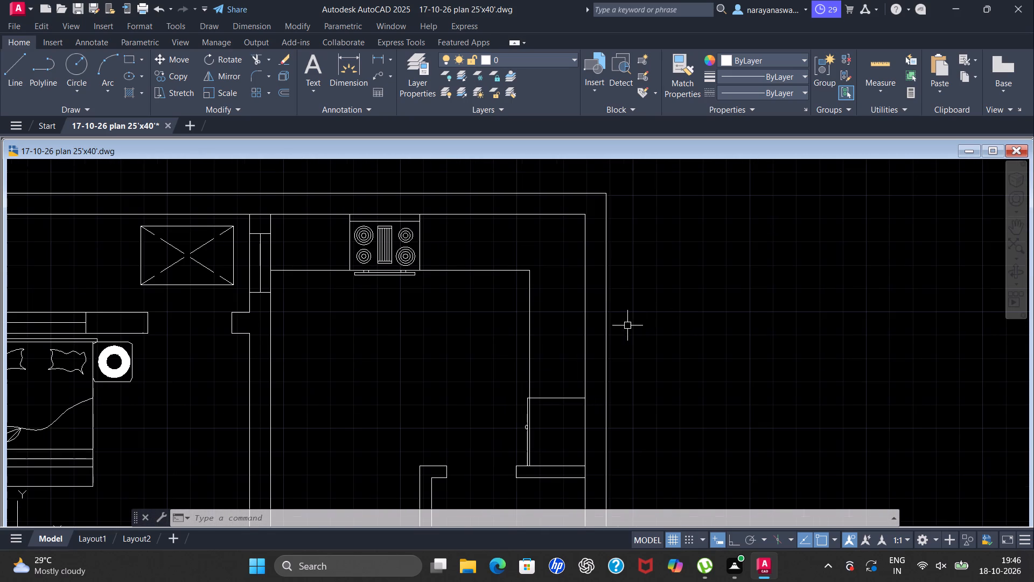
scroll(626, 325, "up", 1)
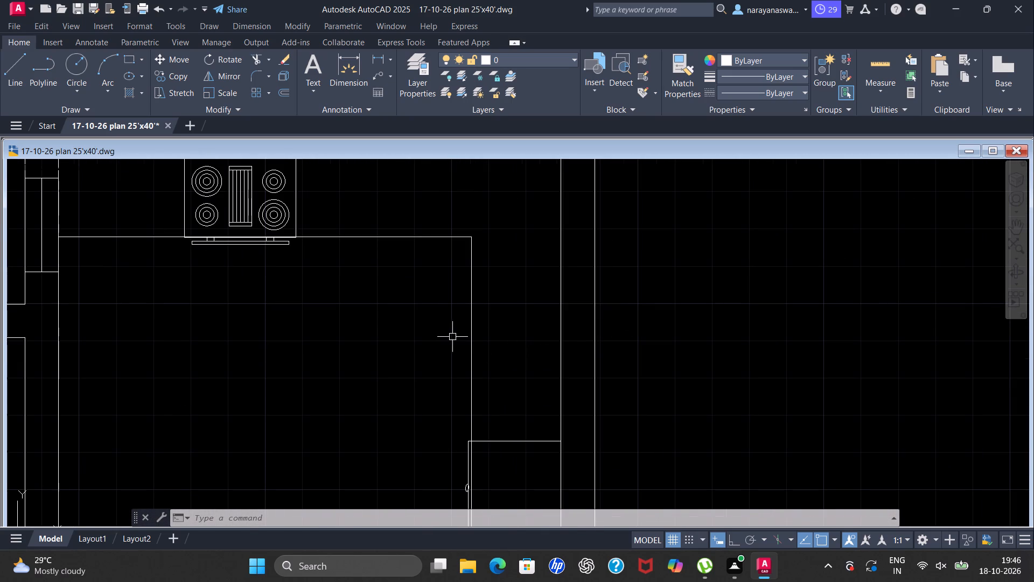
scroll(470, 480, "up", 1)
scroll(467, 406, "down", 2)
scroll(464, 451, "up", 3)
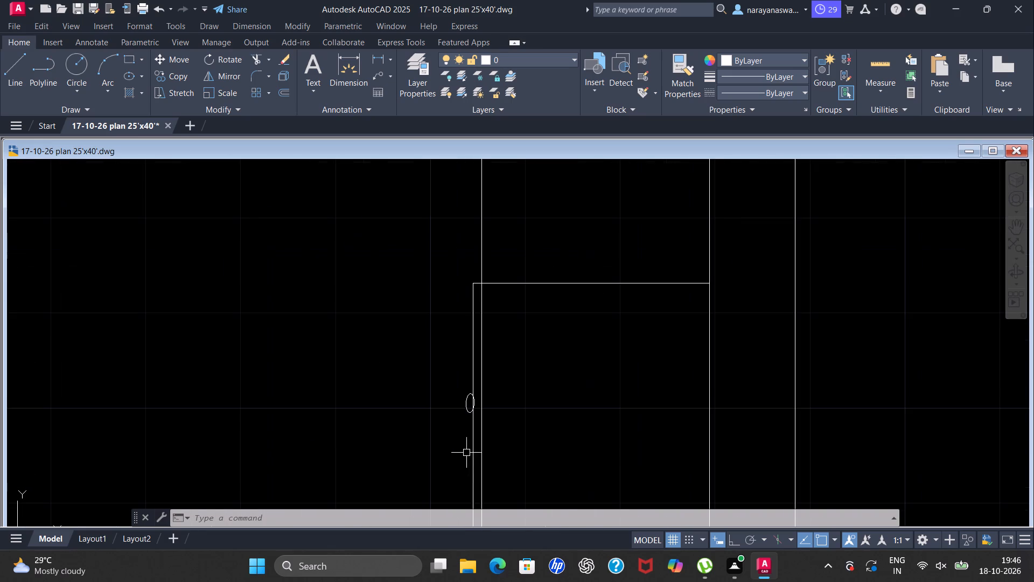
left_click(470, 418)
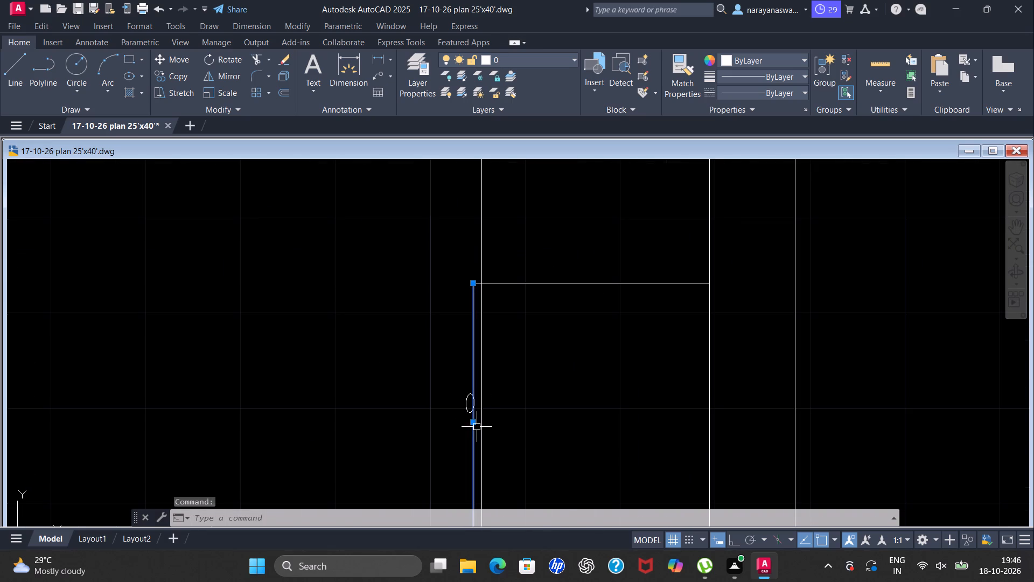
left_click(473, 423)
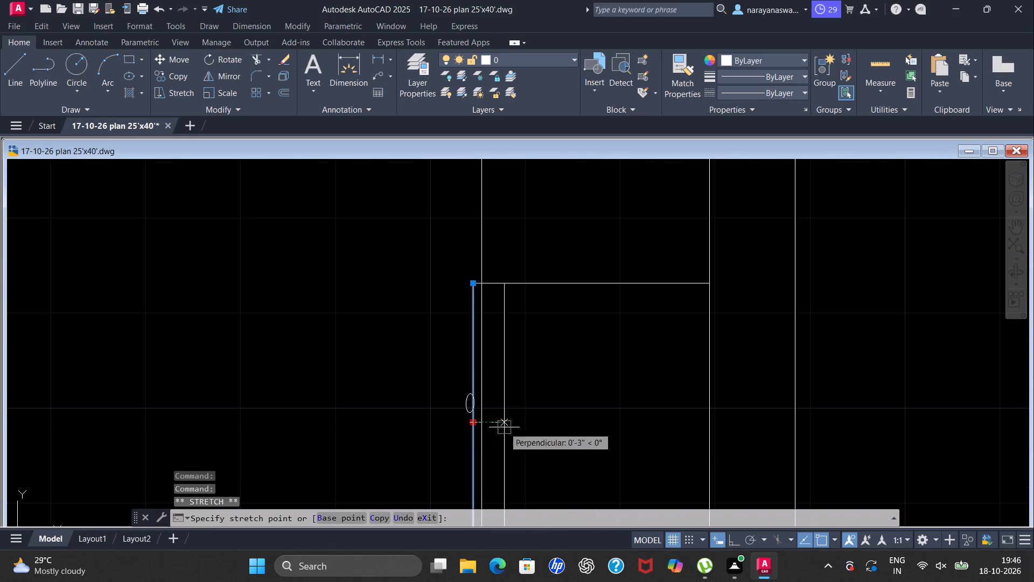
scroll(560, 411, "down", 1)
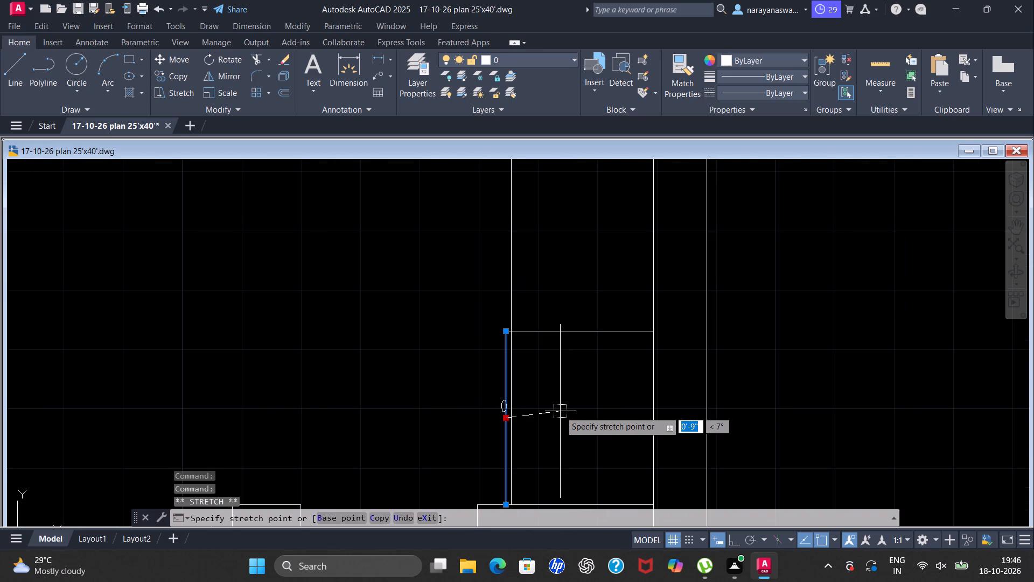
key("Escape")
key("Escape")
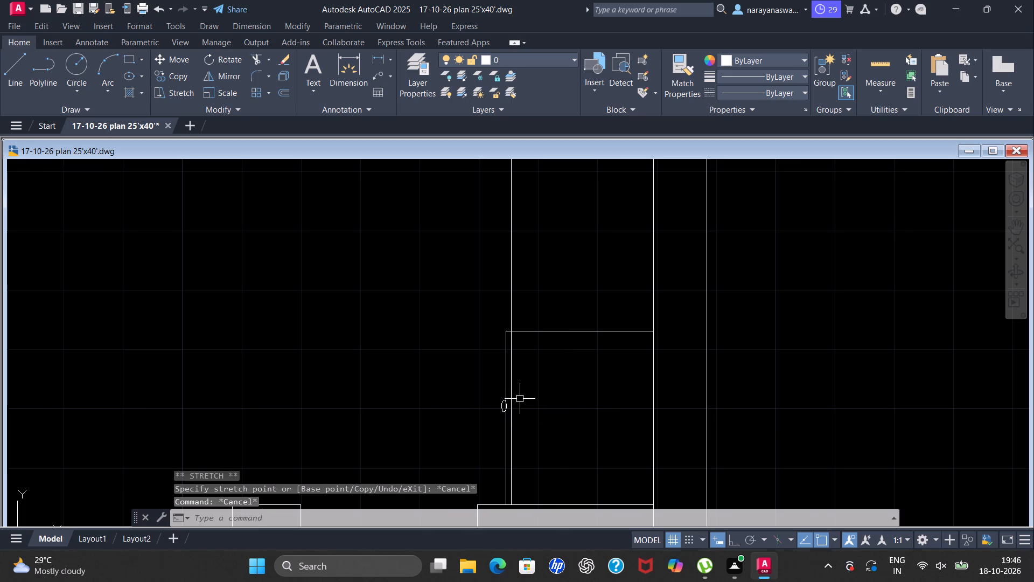
With Ortho on, draw a horizontal line from the right counter's front edge to the wall, just below the top of the appliance box.
left_click(7, 71)
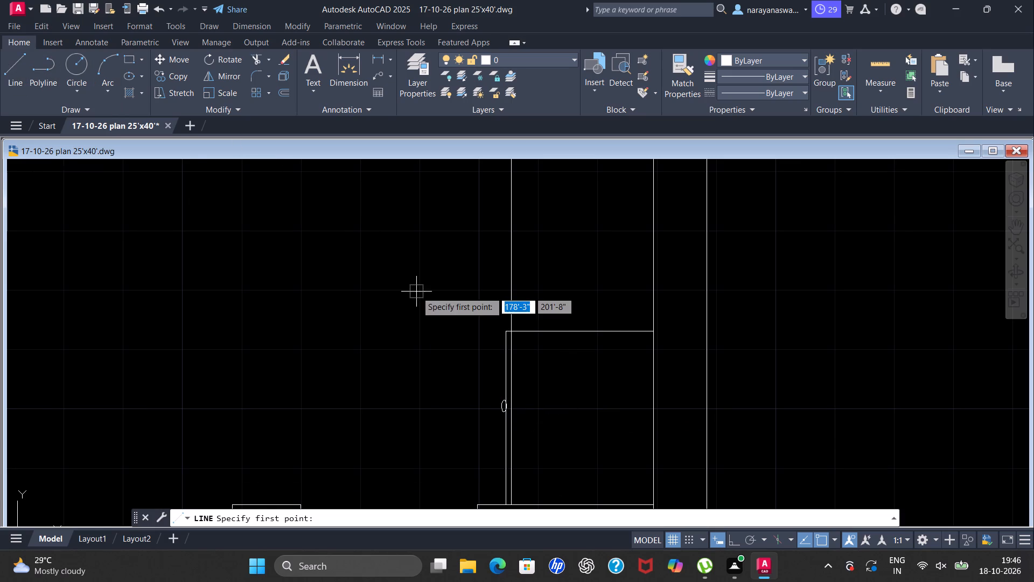
scroll(416, 292, "down", 2)
scroll(492, 315, "up", 2)
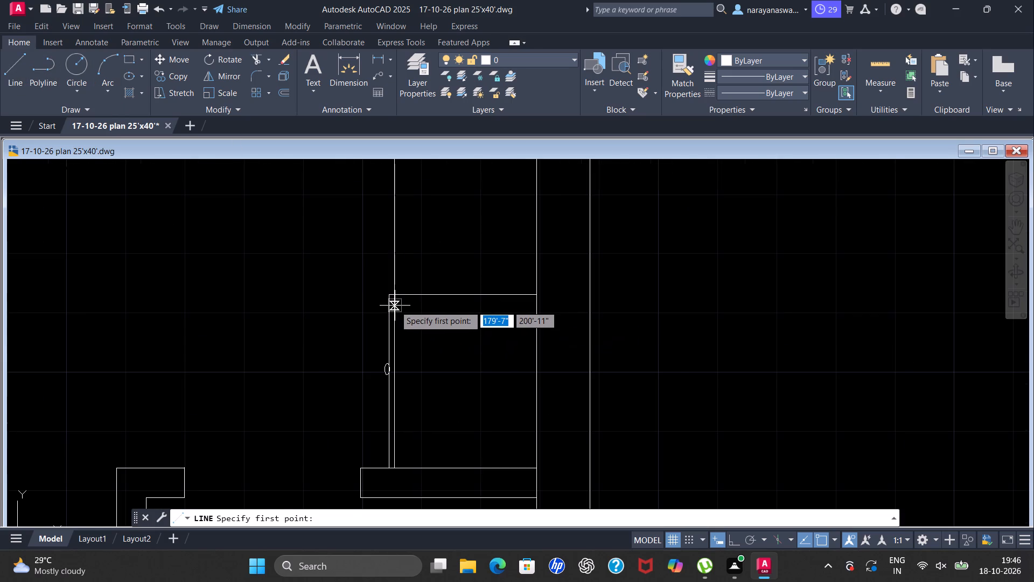
left_click_drag(394, 306, 438, 320)
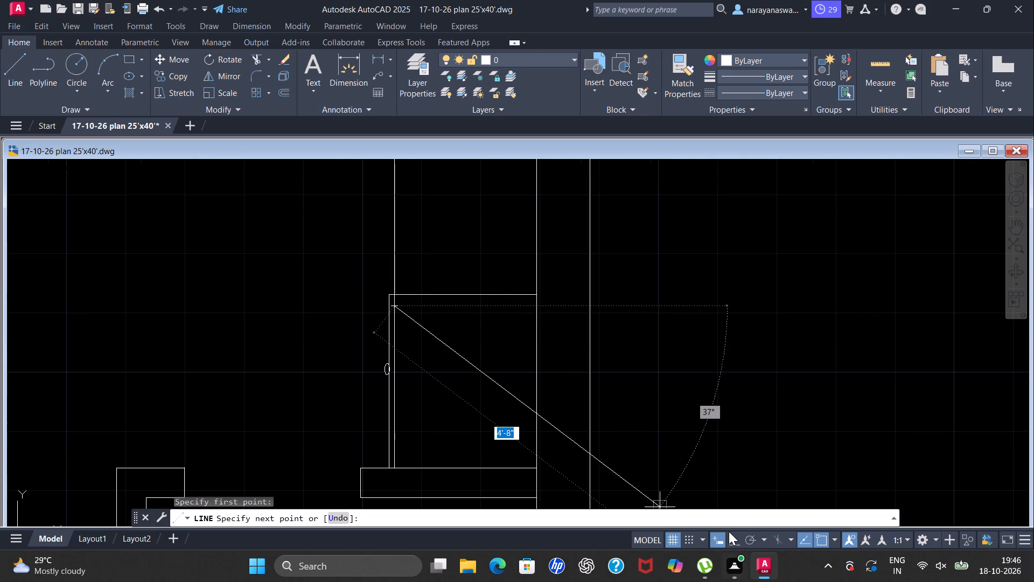
left_click(729, 531)
left_click(731, 529)
left_click(731, 536)
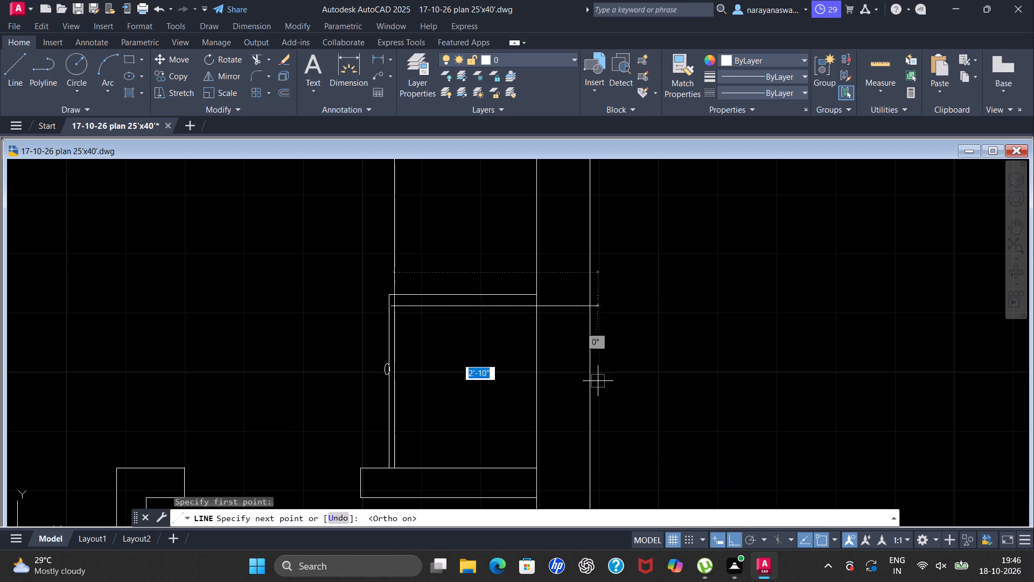
left_click(535, 310)
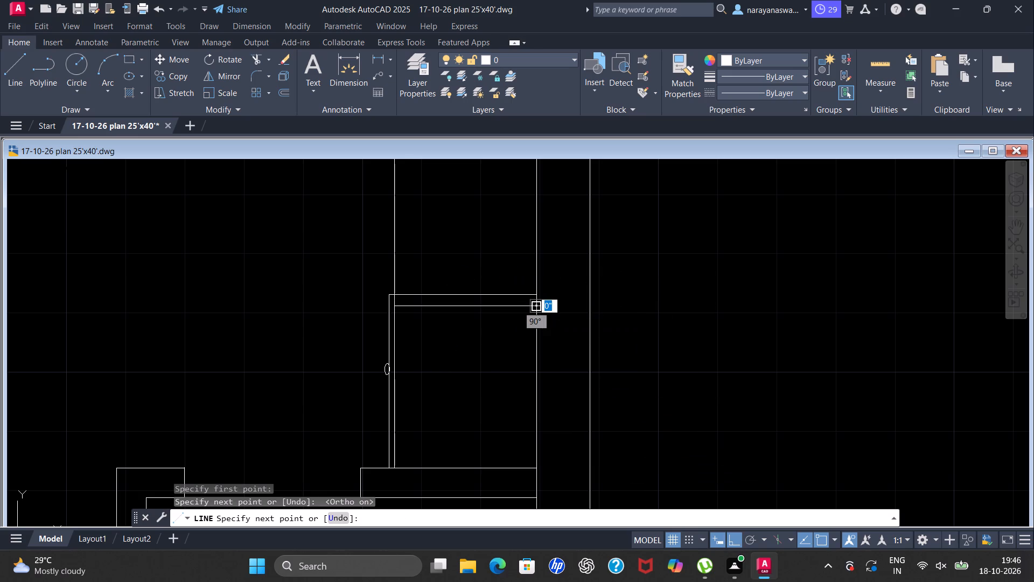
key("Escape")
Draw two parallel vertical lines 1" apart and about 2'-3" long, from the new horizontal line to the wall stub below.
key("space")
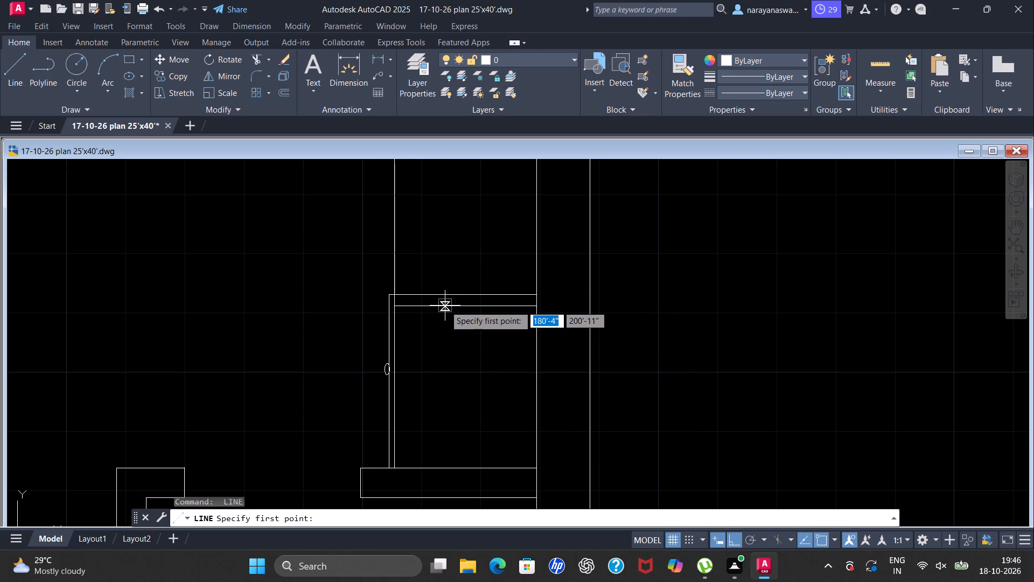
left_click(445, 304)
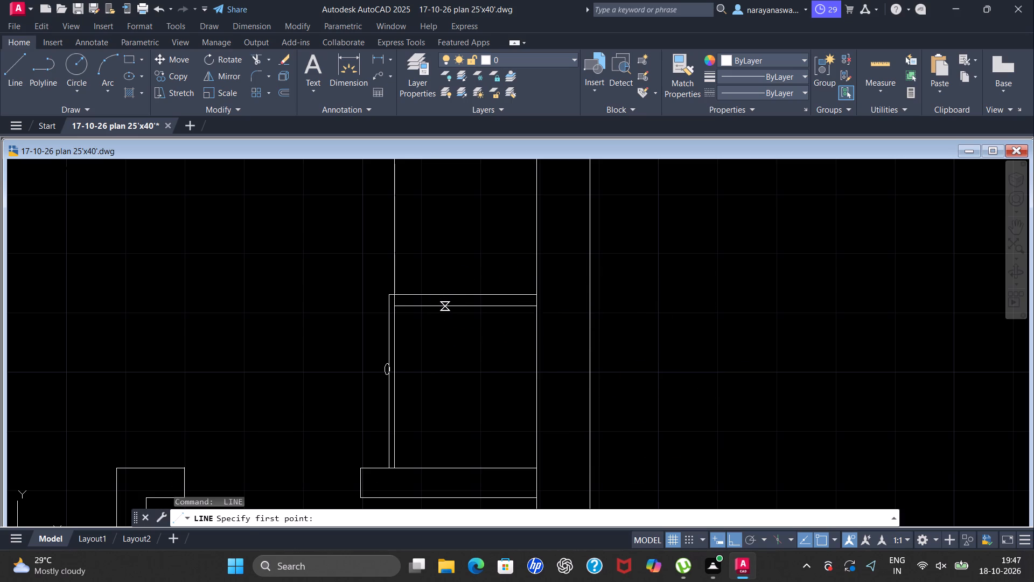
left_click(441, 468)
scroll(451, 468, "up", 3)
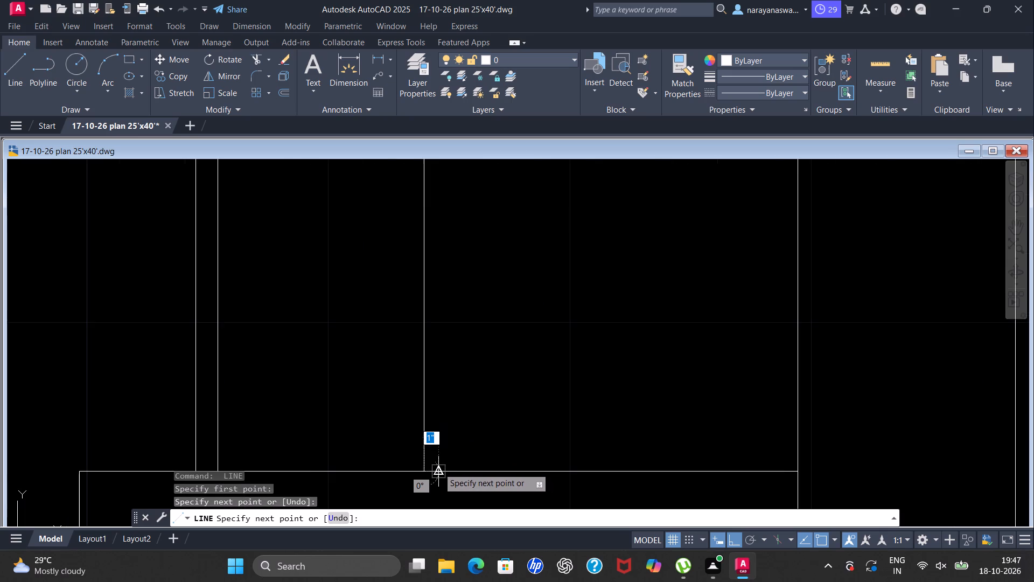
left_click(437, 466)
scroll(443, 419, "down", 3)
scroll(448, 292, "up", 1)
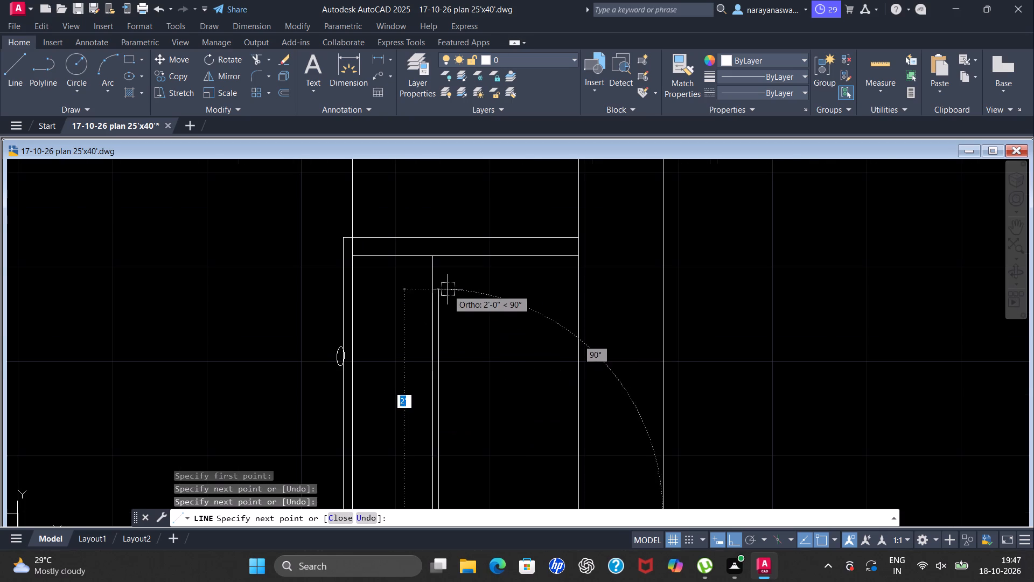
left_click(442, 257)
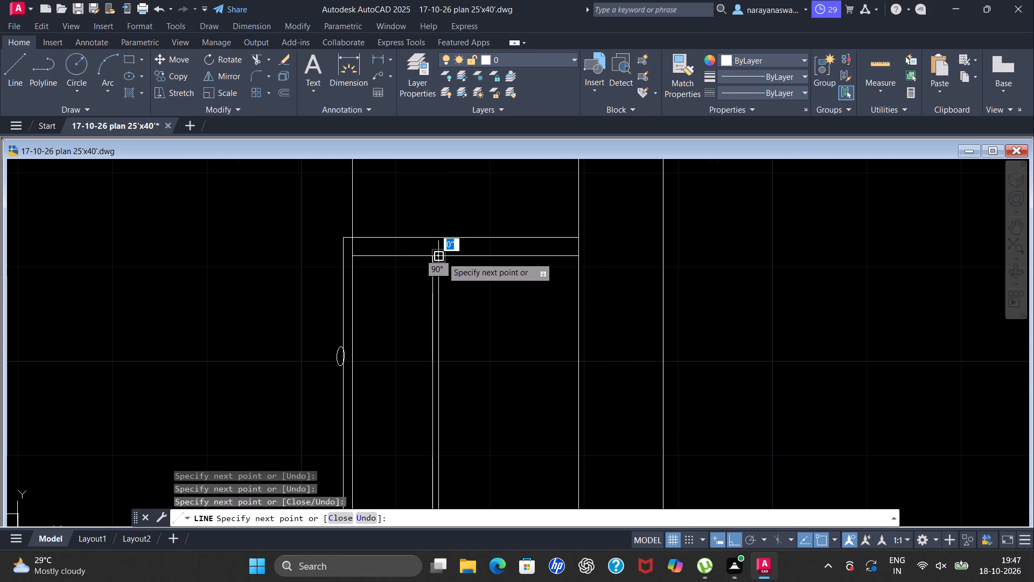
key("Escape")
Move the small handle ellipse from the box's old front edge onto the first of the two new vertical lines.
scroll(317, 371, "up", 2)
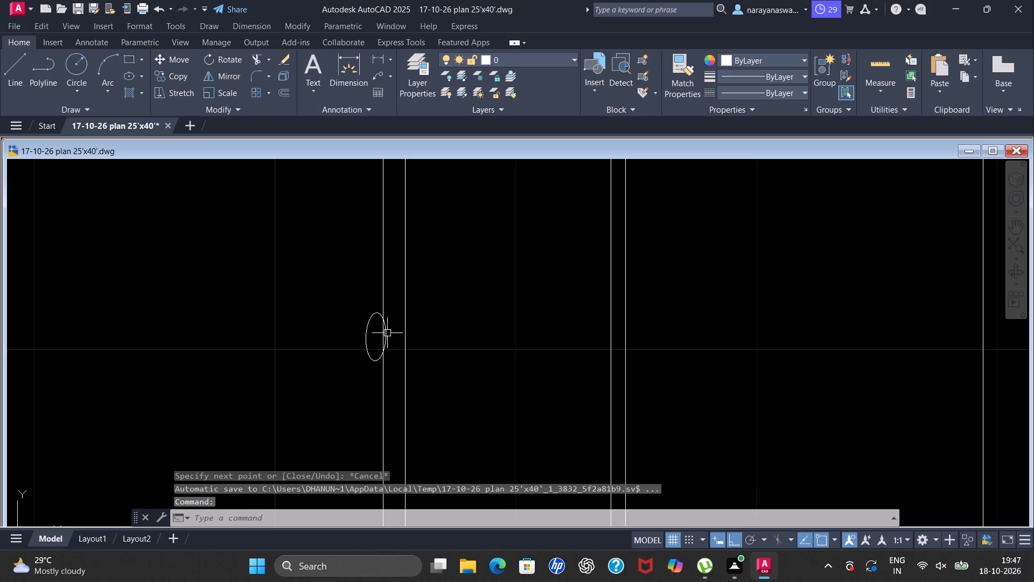
left_click_drag(385, 336, 395, 335)
right_click(450, 309)
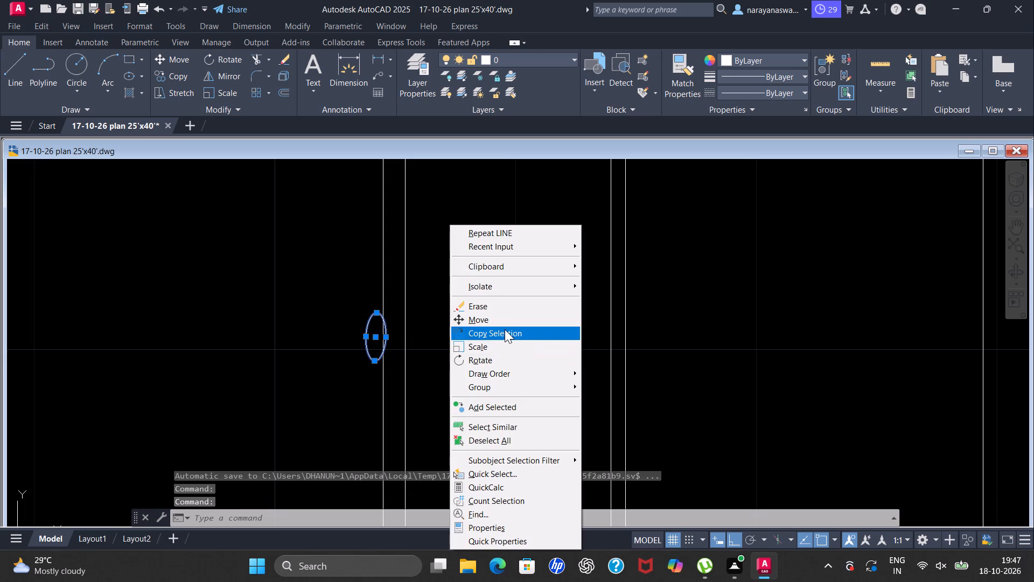
left_click(489, 315)
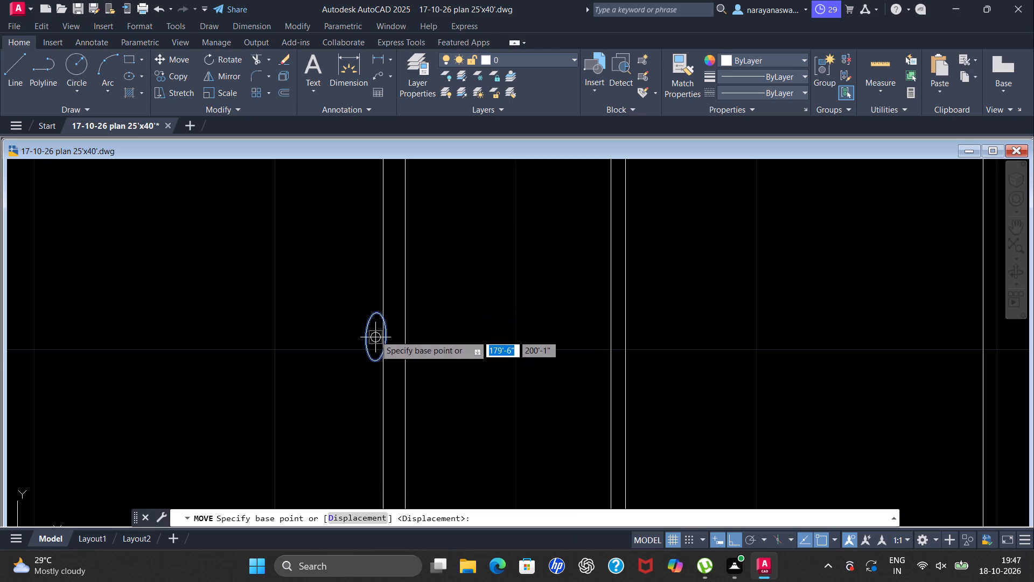
left_click(375, 333)
left_click(606, 347)
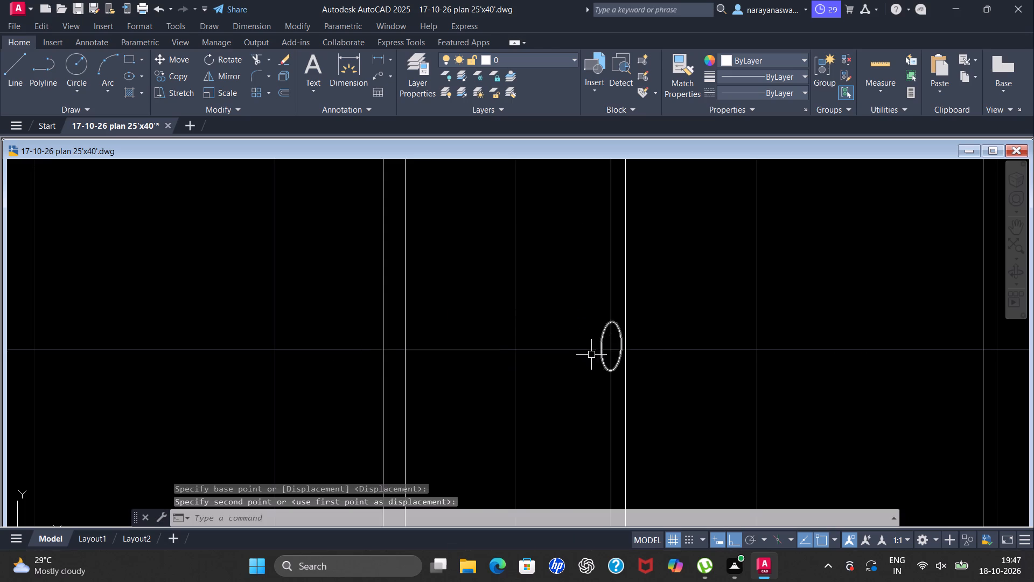
scroll(580, 362, "down", 3)
scroll(571, 390, "up", 1)
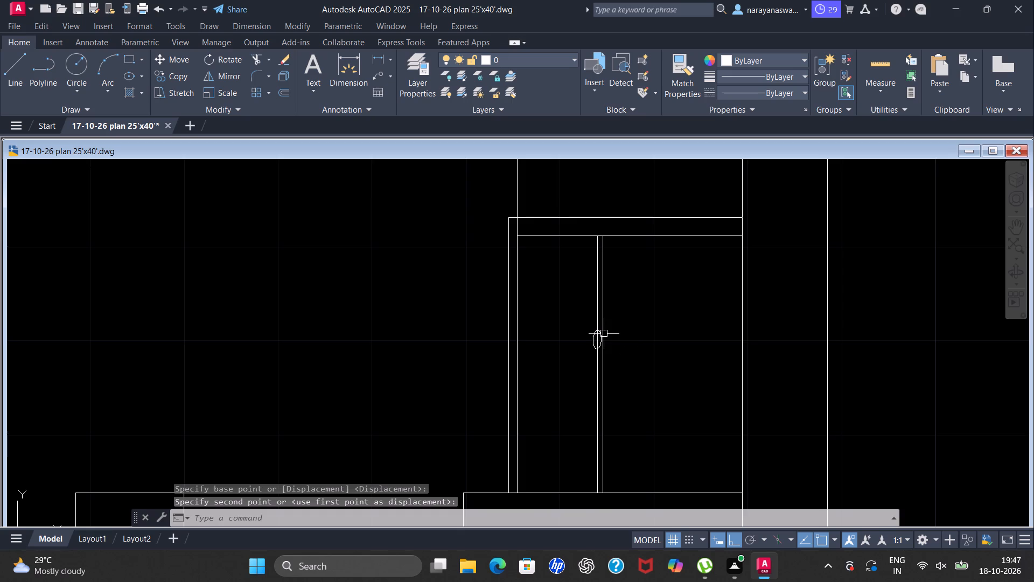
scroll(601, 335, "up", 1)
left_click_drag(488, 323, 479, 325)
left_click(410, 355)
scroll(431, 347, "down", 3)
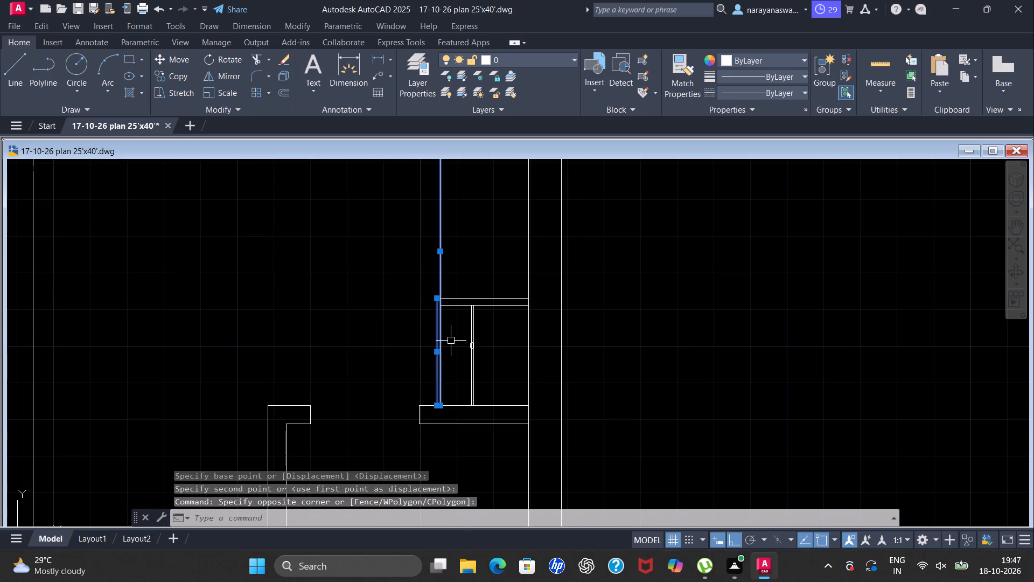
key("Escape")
Erase the box's old front line and the short piece of its top edge projecting past the counter line.
scroll(451, 332, "up", 2)
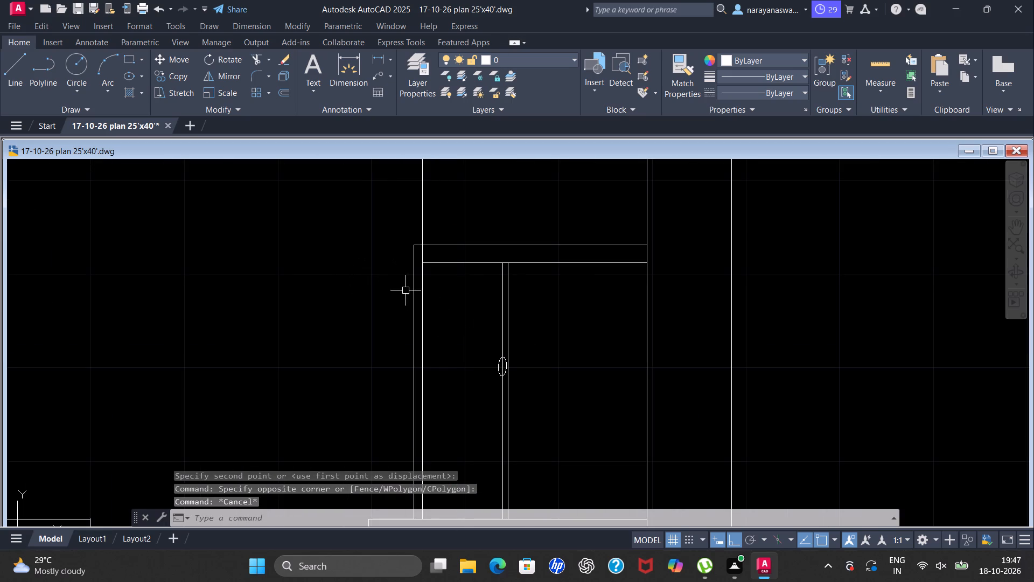
left_click(415, 295)
key("Delete")
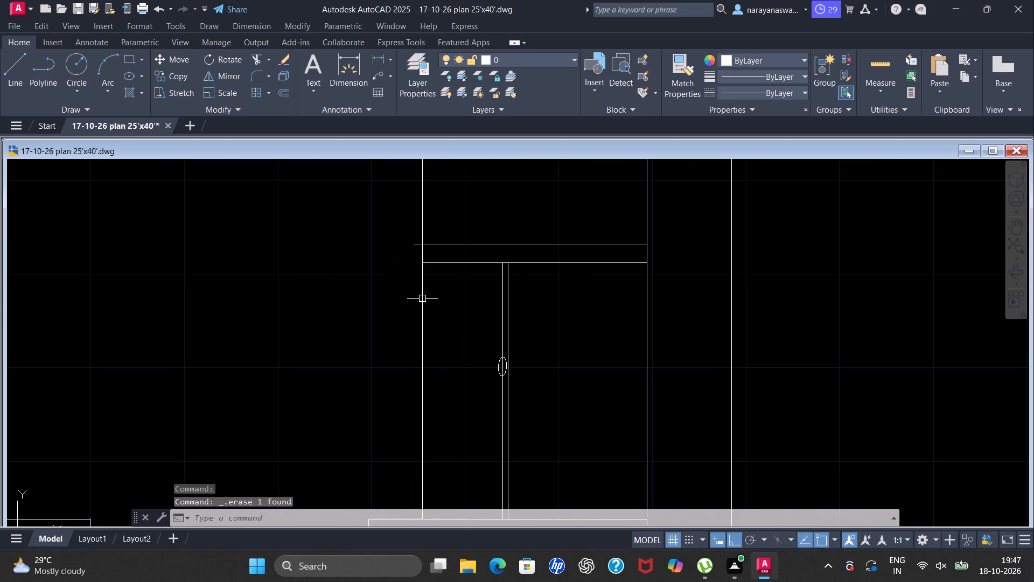
left_click(415, 246)
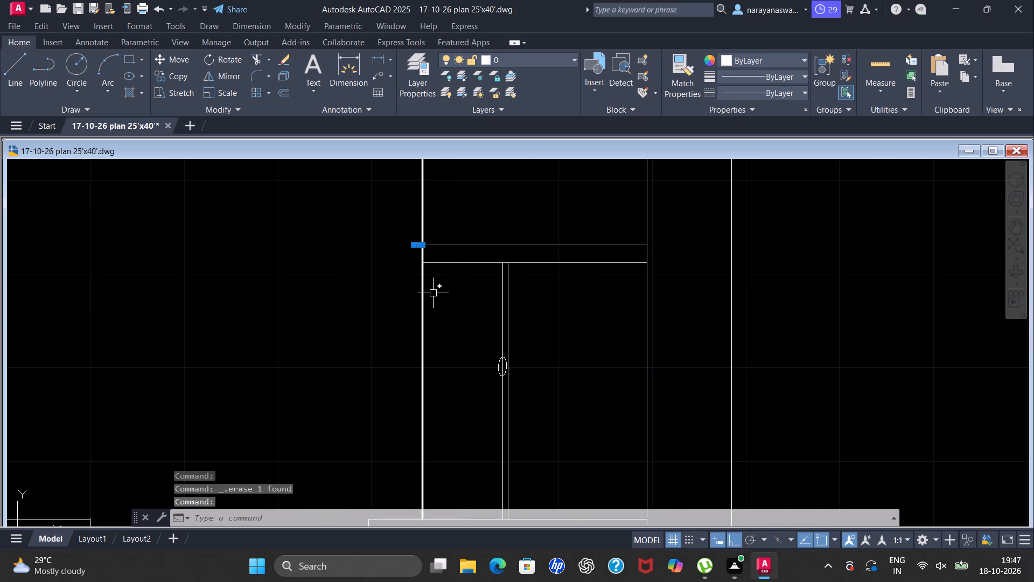
key("Delete")
Trim the right counter's front edge below the lower of the two horizontal lines.
key("t")
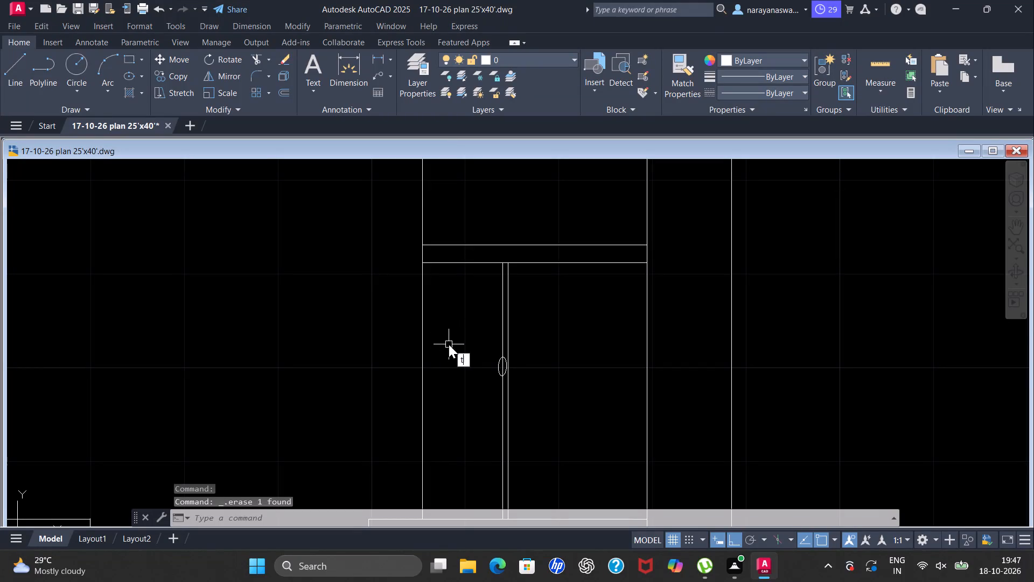
key("r")
left_click(479, 375)
left_click_drag(435, 314, 420, 320)
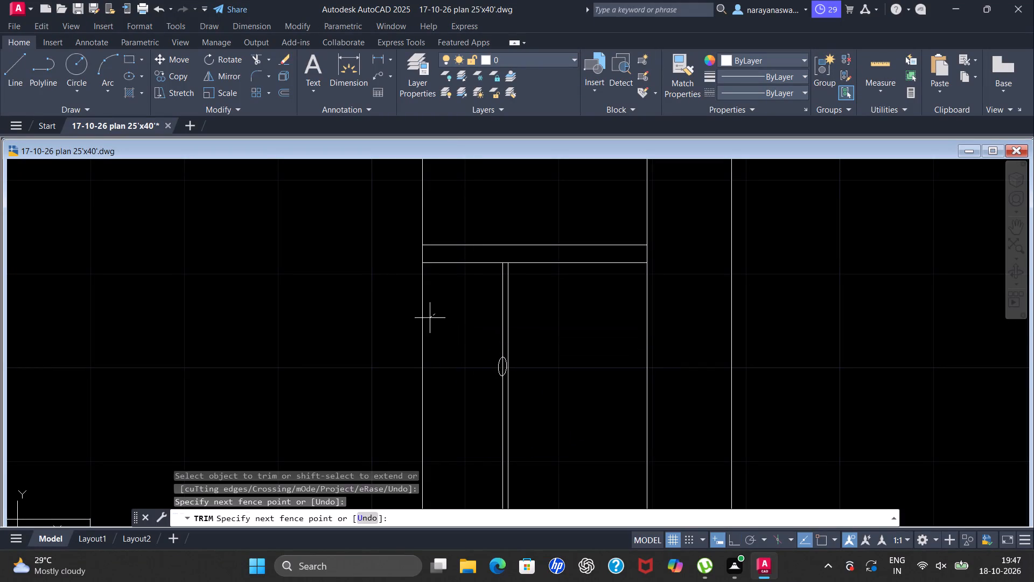
left_click_drag(420, 320, 381, 325)
scroll(431, 357, "down", 2)
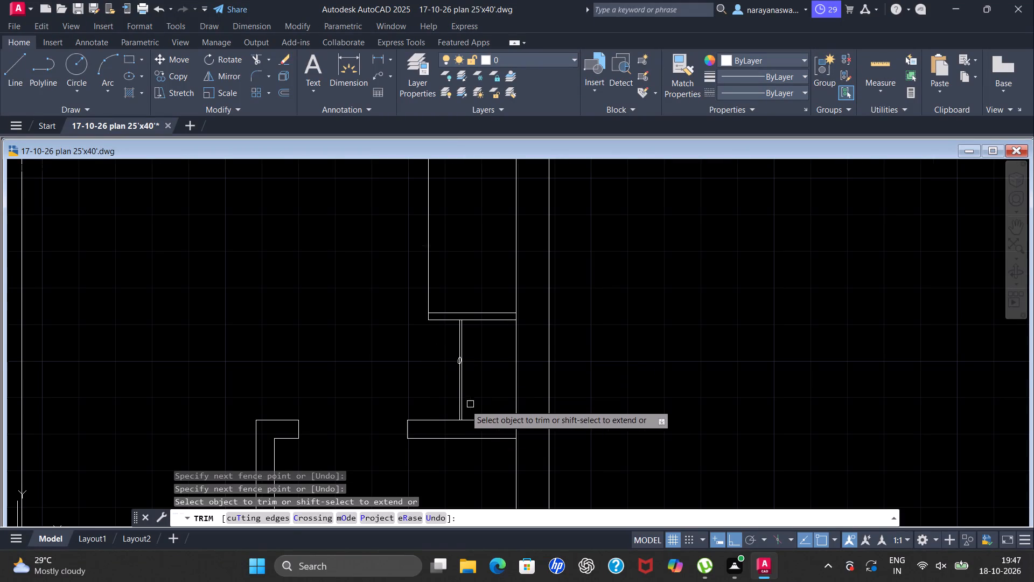
key("Escape")
Erase the upper of the two horizontal lines at the end of the right counter.
scroll(318, 337, "up", 2)
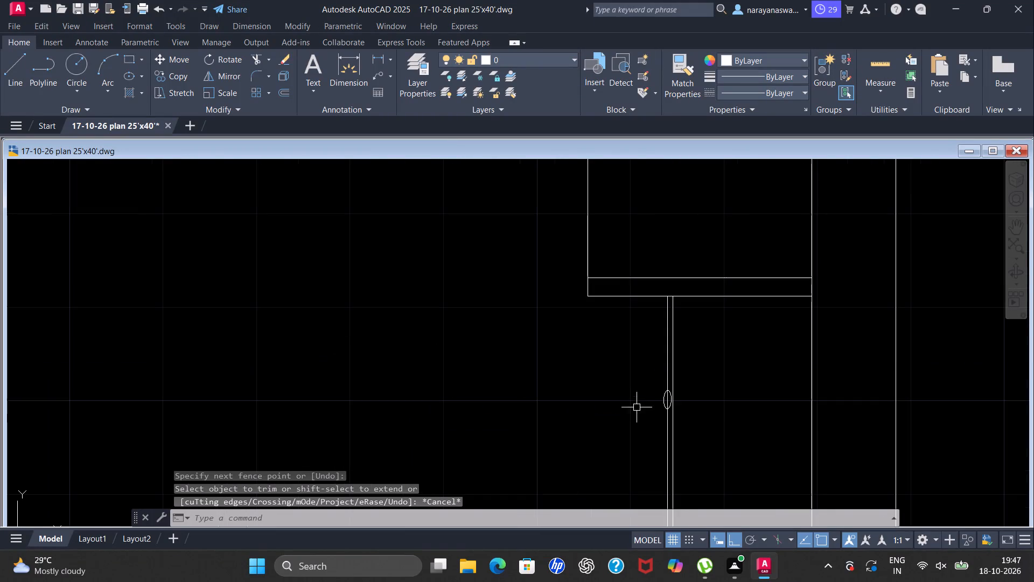
scroll(593, 370, "down", 2)
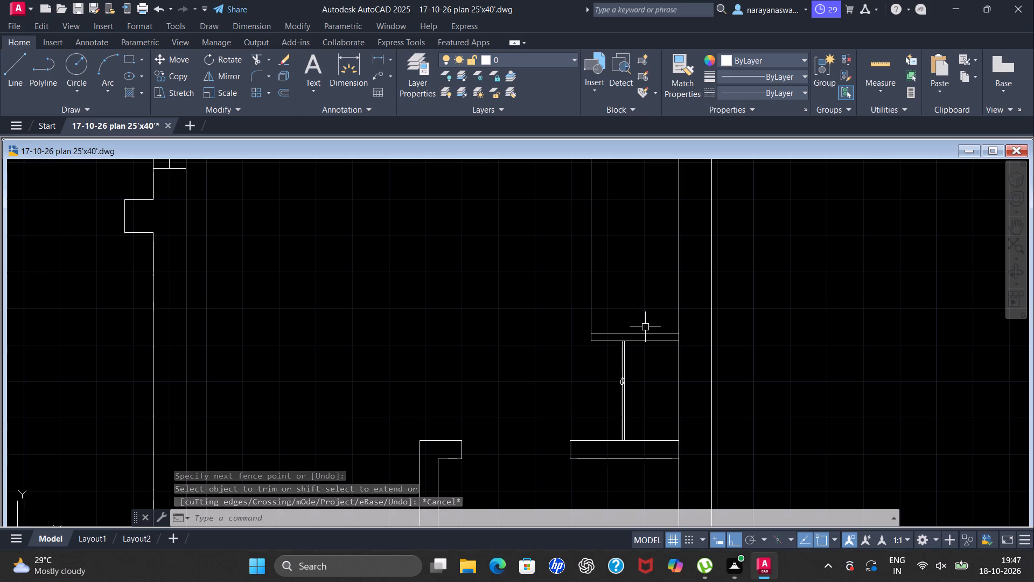
left_click(638, 335)
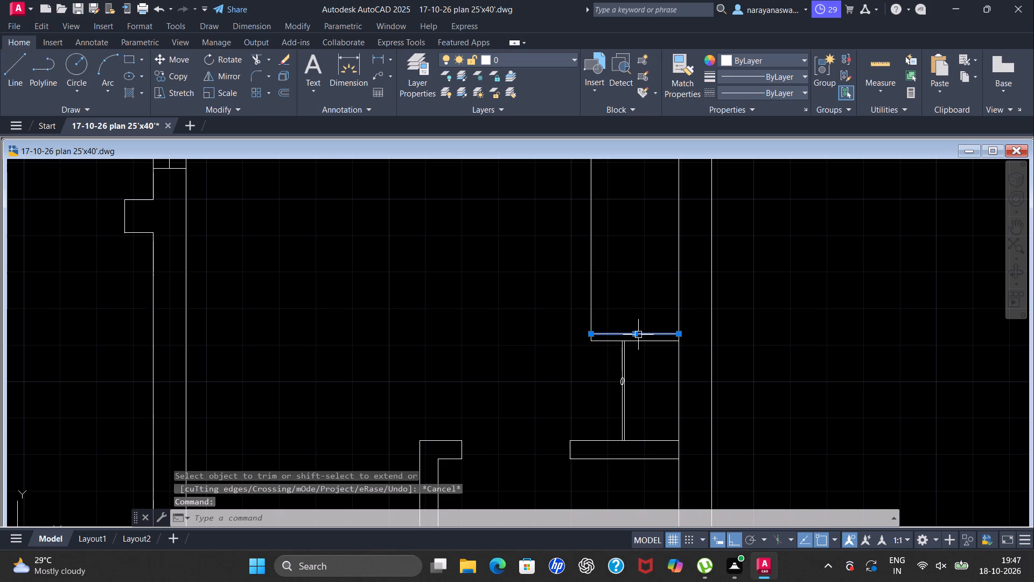
key("Delete")
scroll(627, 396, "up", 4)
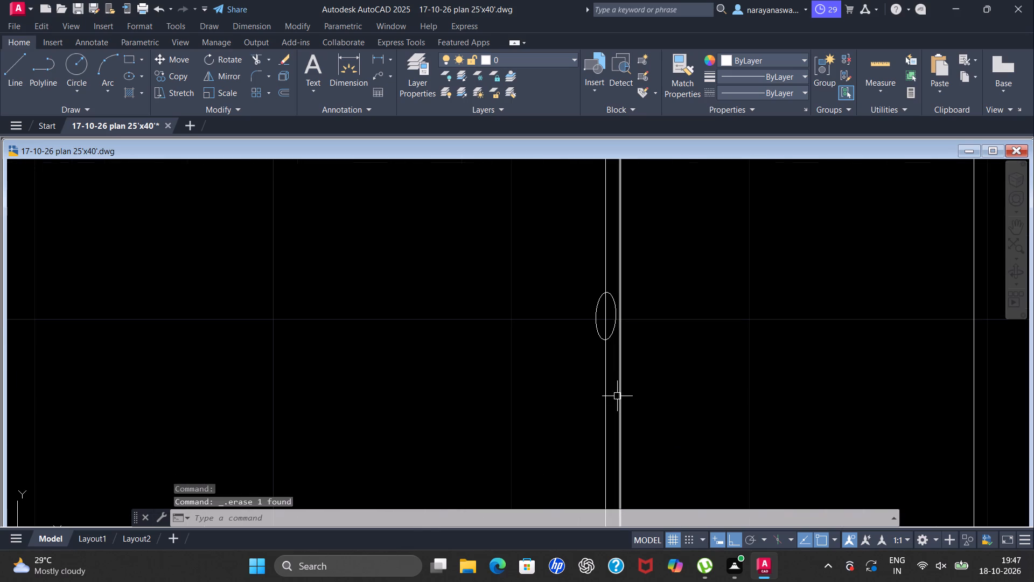
Move the appliance box's outer vertical line outward, stopping a little short of the right counter's front edge.
left_click(604, 403)
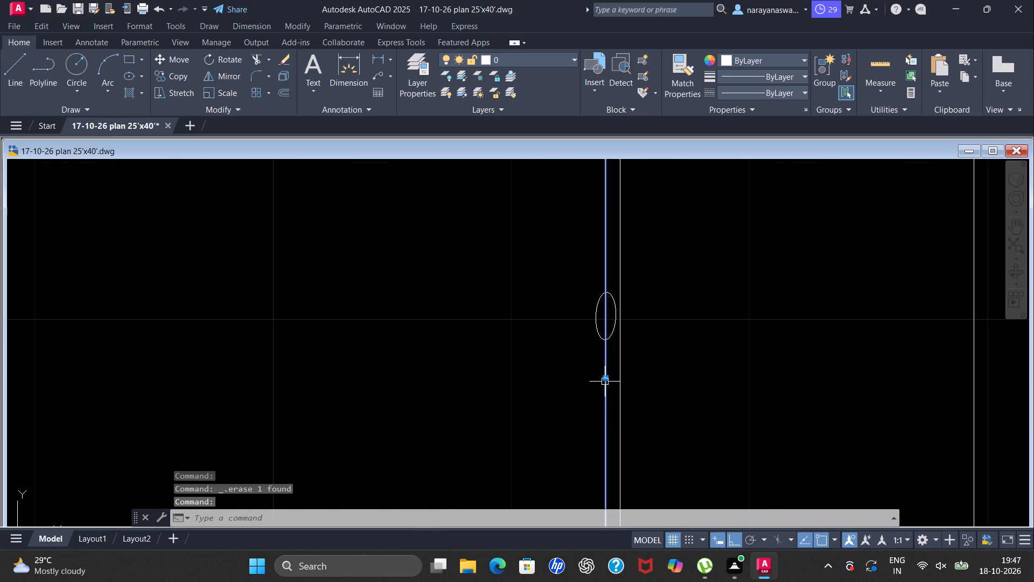
left_click(605, 382)
left_click(607, 379)
left_click(558, 387)
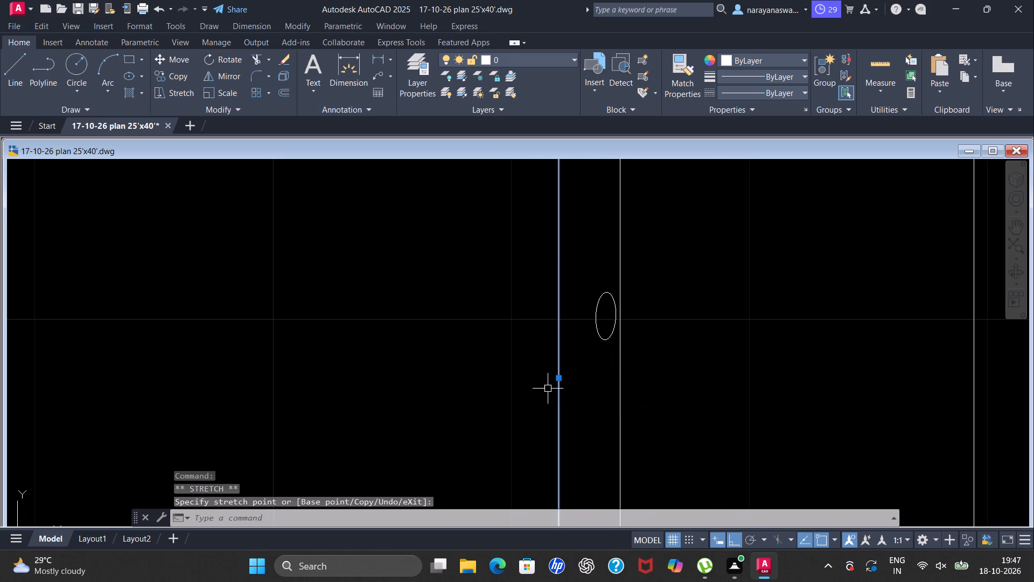
scroll(549, 387, "down", 2)
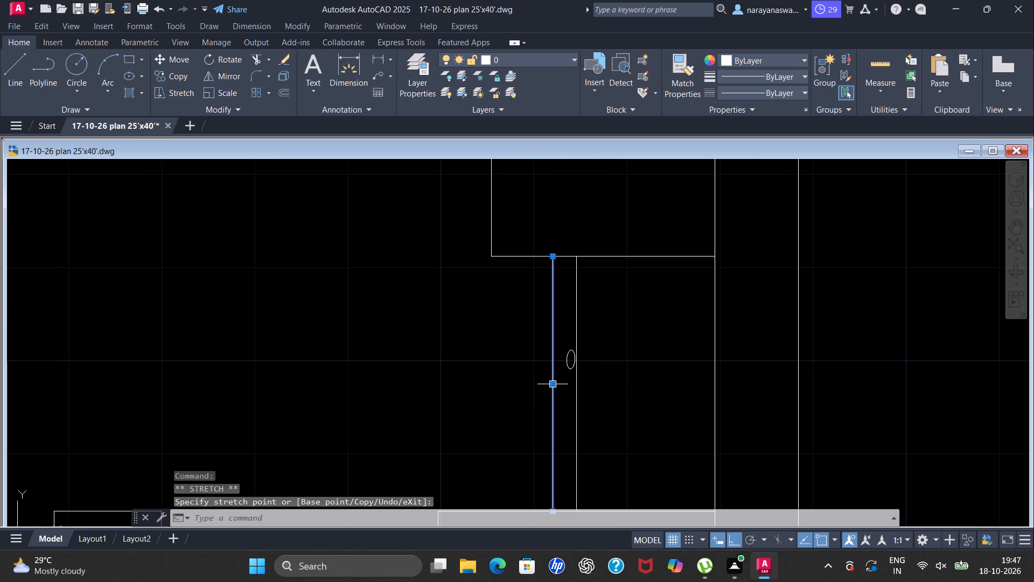
left_click(553, 385)
left_click(522, 381)
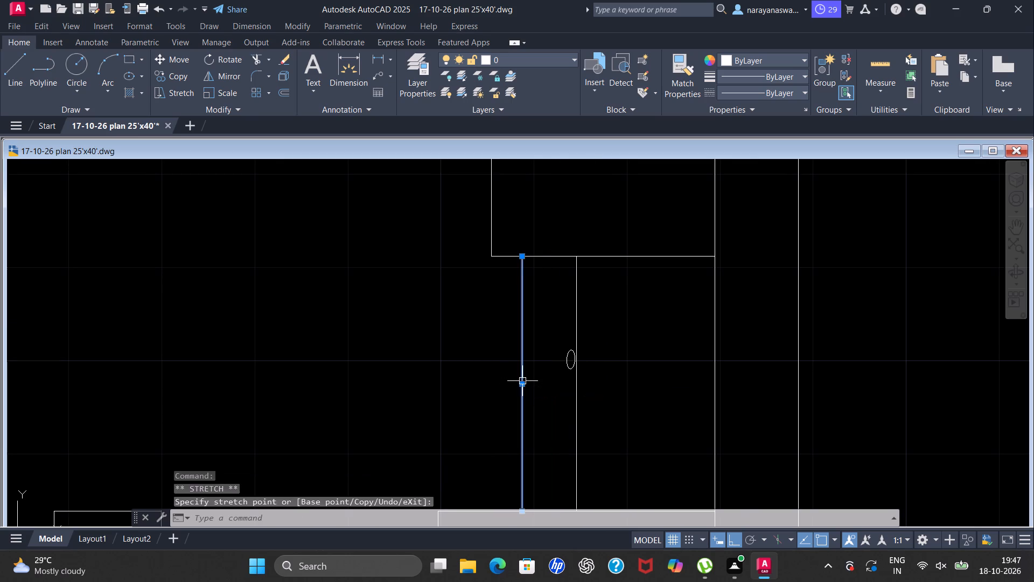
key("Escape")
Move the appliance box's inner vertical line outward to sit just behind the outer one as a narrow parallel pair.
left_click(575, 382)
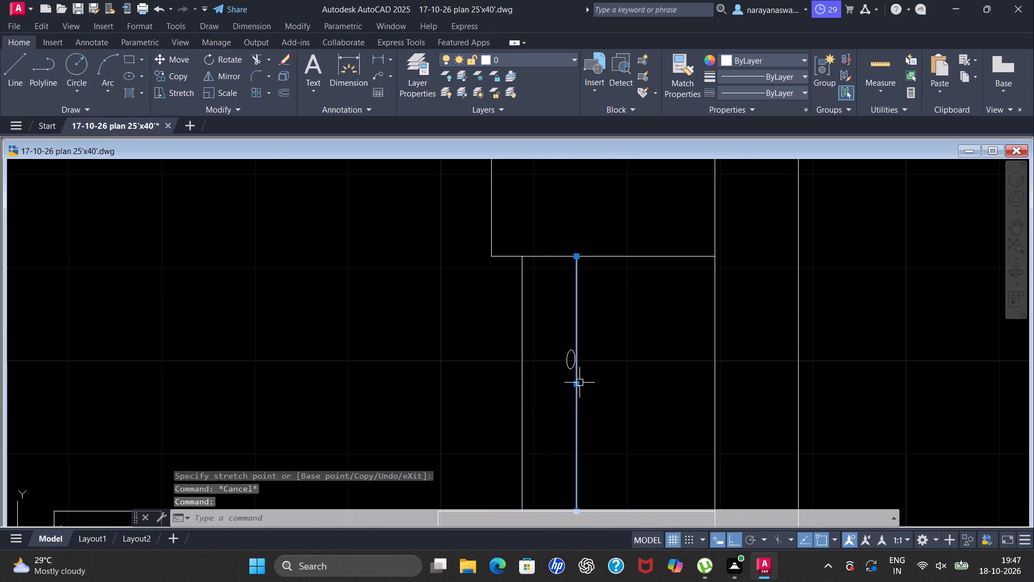
left_click(576, 384)
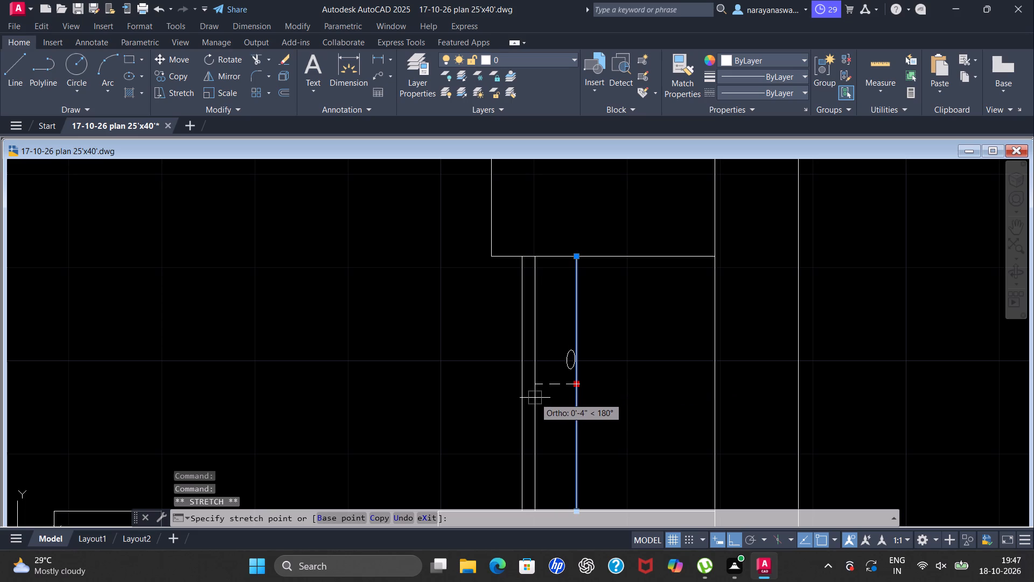
left_click(530, 399)
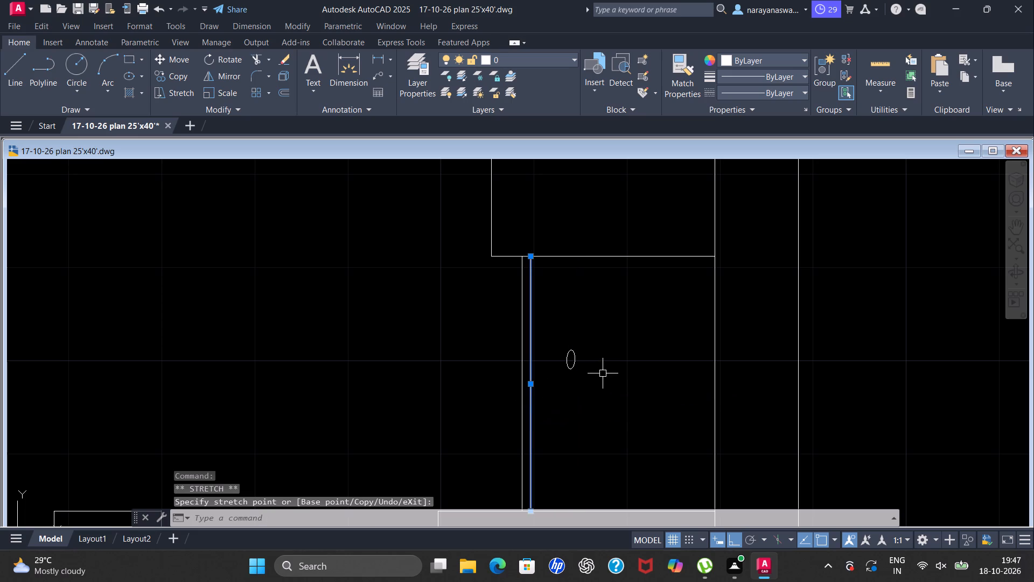
key("Escape")
Move the small handle ellipse, with Ortho off, against the outer face of the box's front line, slightly below its old height.
left_click_drag(586, 336, 564, 353)
left_click_drag(550, 391, 568, 390)
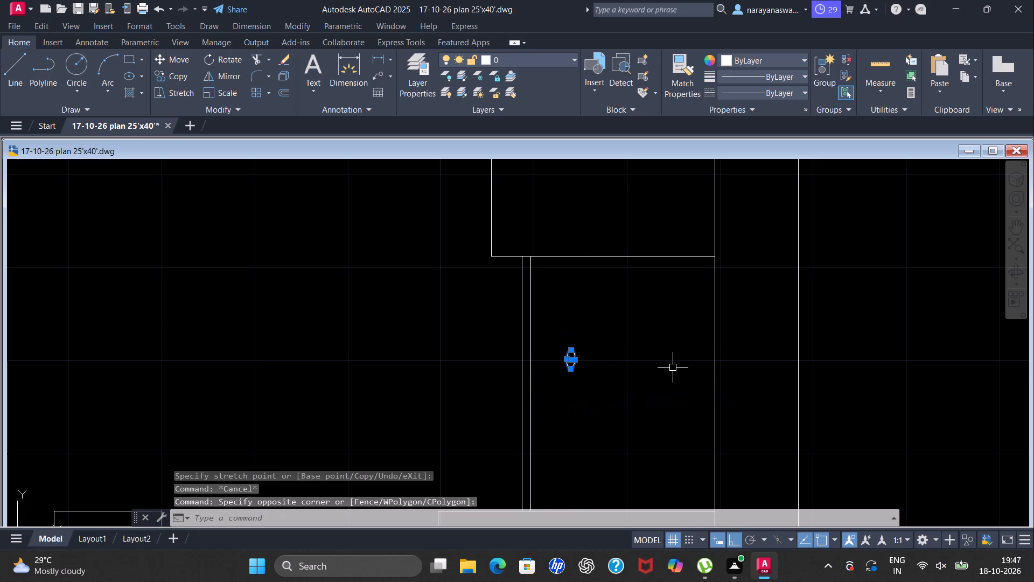
right_click(659, 346)
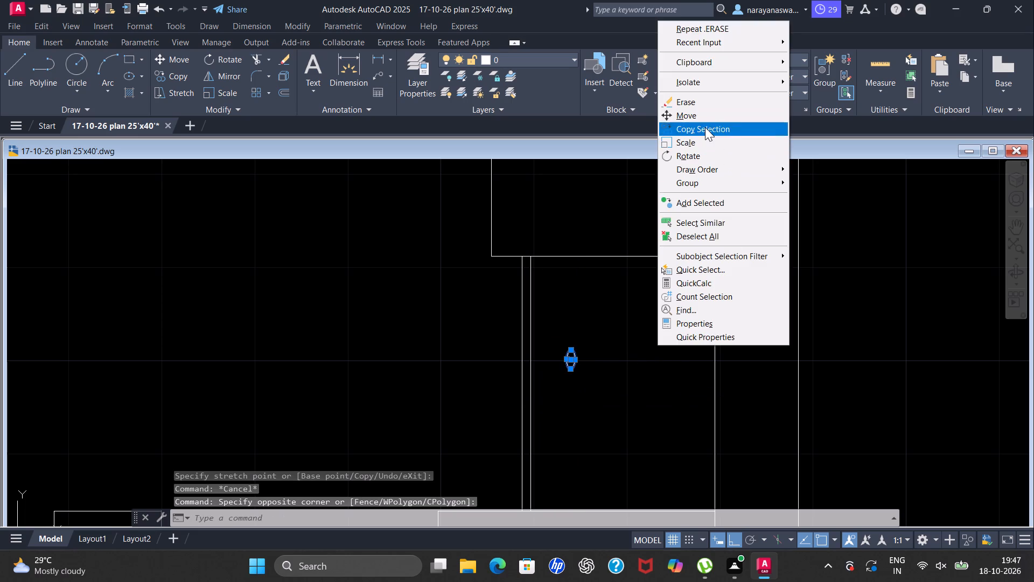
left_click(694, 115)
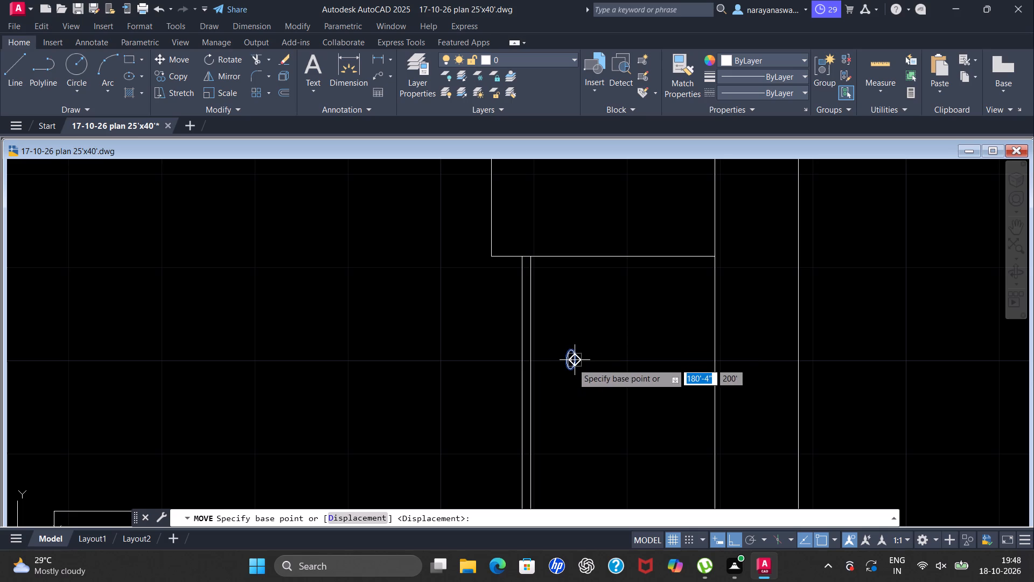
left_click(570, 363)
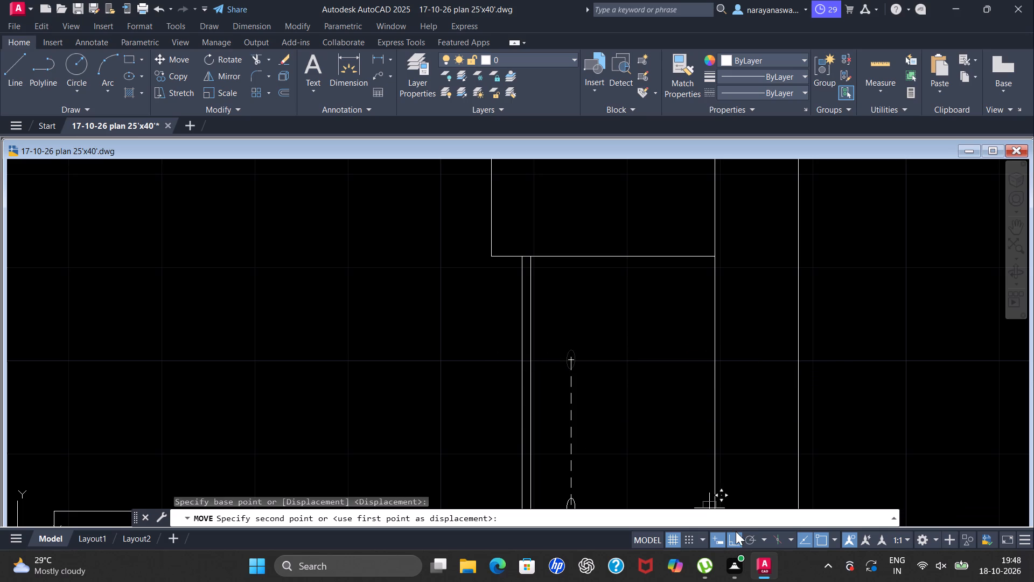
left_click(738, 530)
left_click(733, 535)
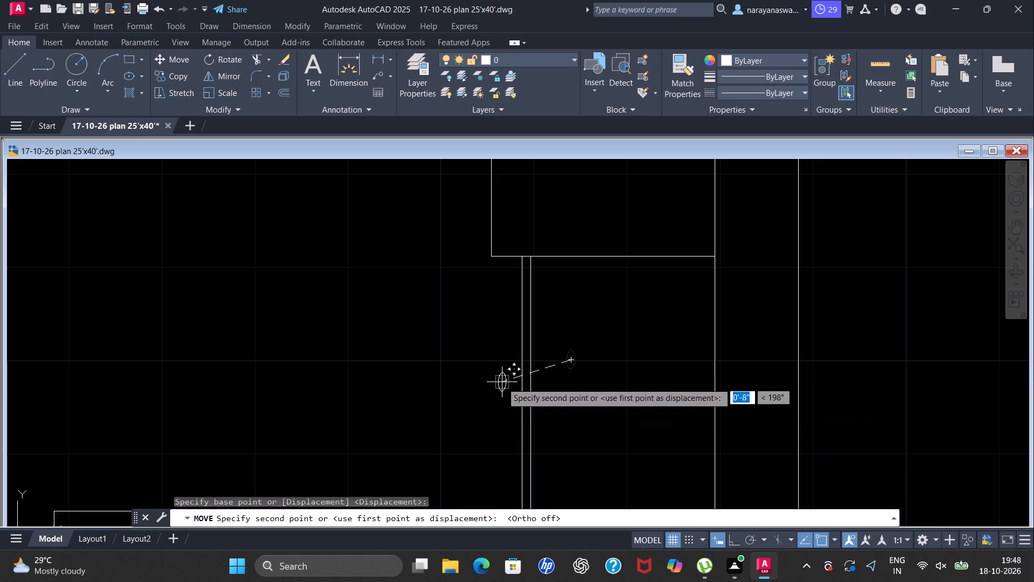
scroll(524, 392, "up", 3)
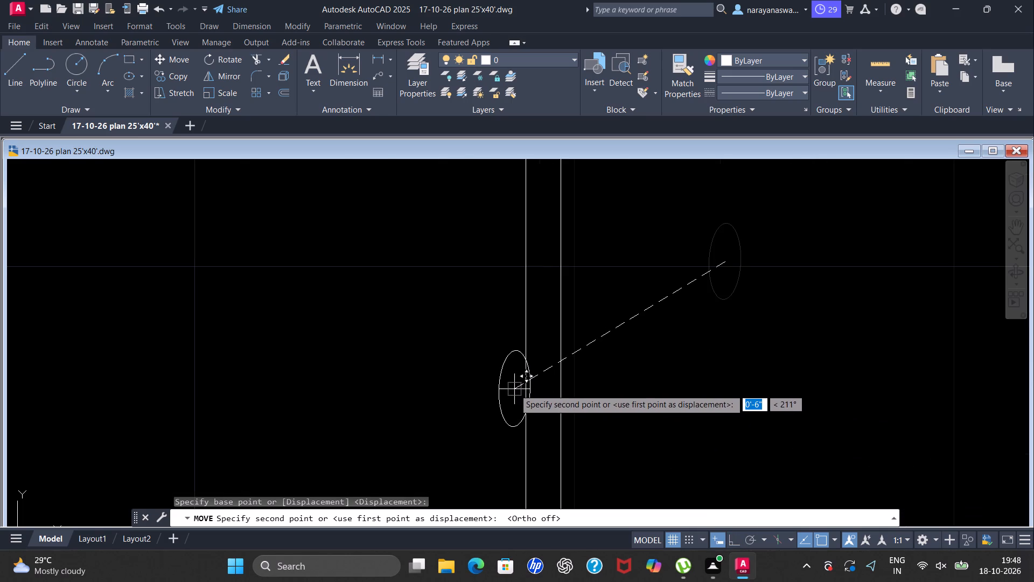
left_click(510, 383)
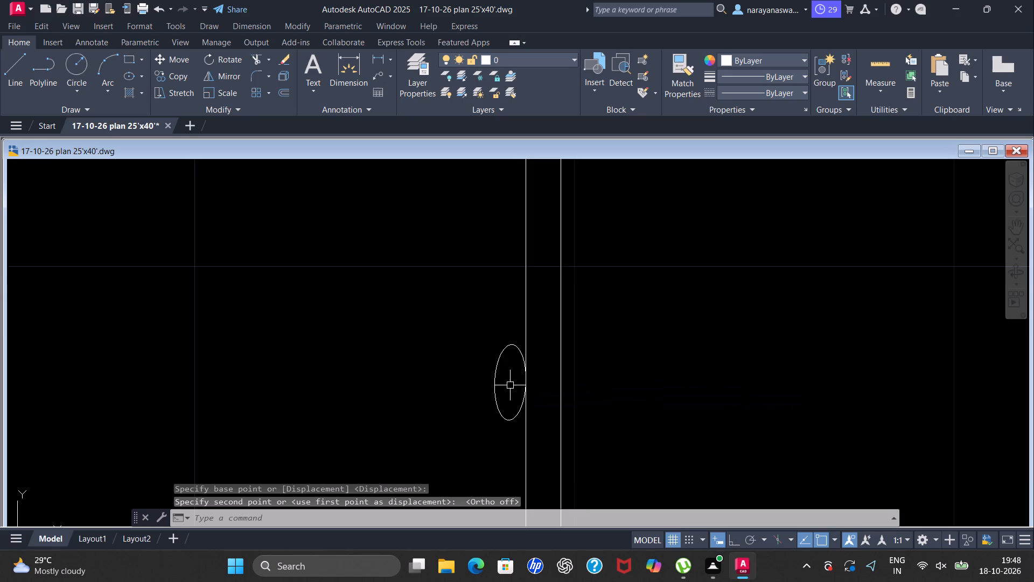
Draw a rectangle about 1'-4" wide and 1'-6" high for the sink inside the kitchen's right counter.
scroll(533, 349, "down", 6)
scroll(553, 347, "up", 3)
scroll(571, 278, "up", 2)
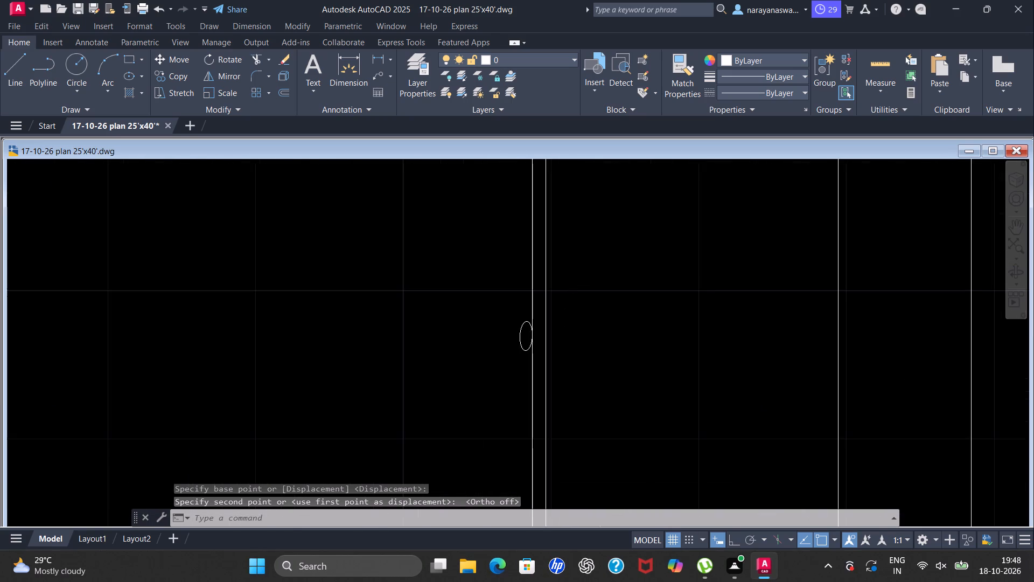
scroll(515, 326, "down", 3)
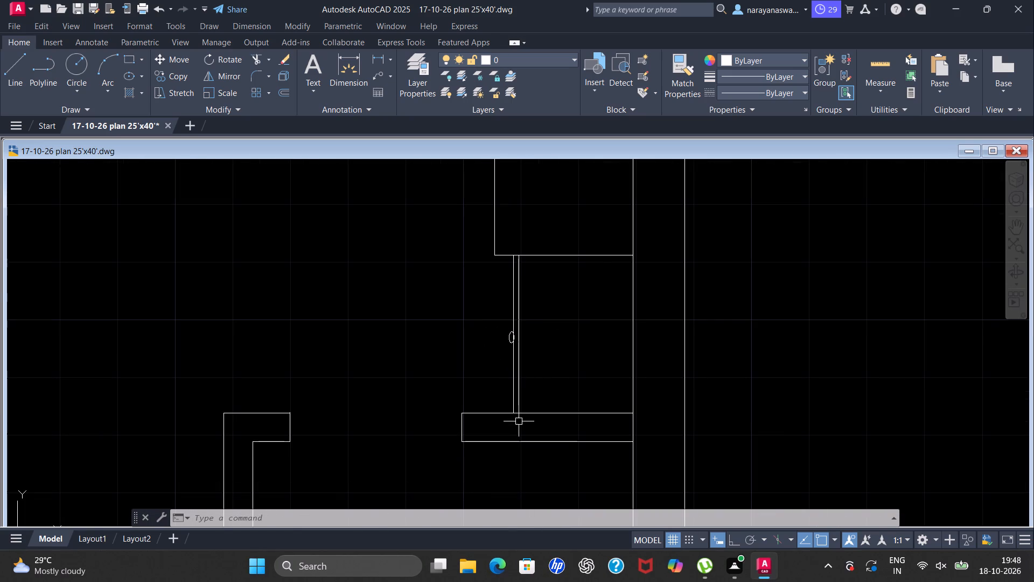
scroll(524, 422, "down", 2)
scroll(487, 380, "up", 1)
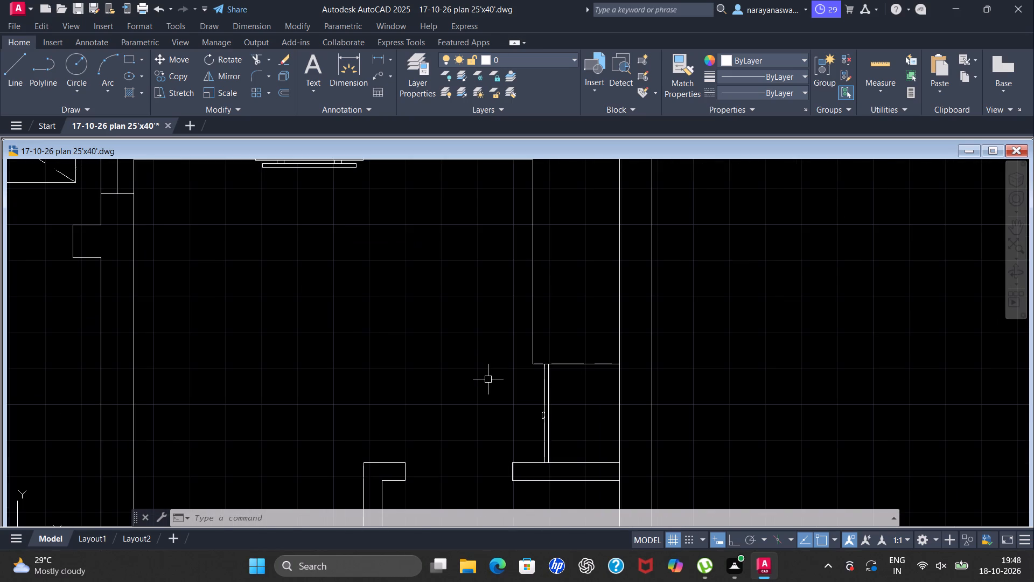
scroll(568, 366, "down", 2)
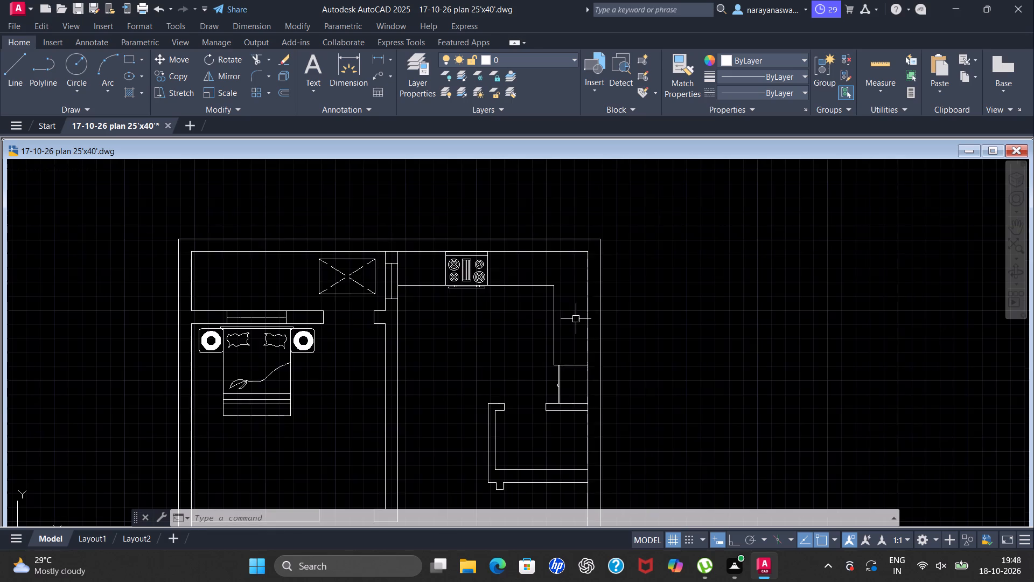
scroll(576, 318, "up", 3)
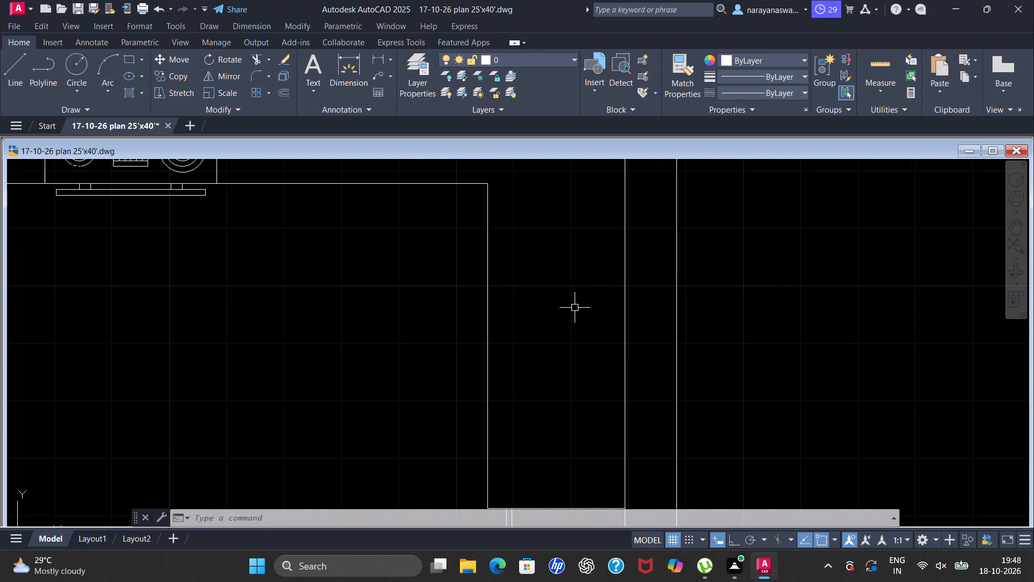
scroll(593, 323, "down", 2)
scroll(592, 342, "up", 1)
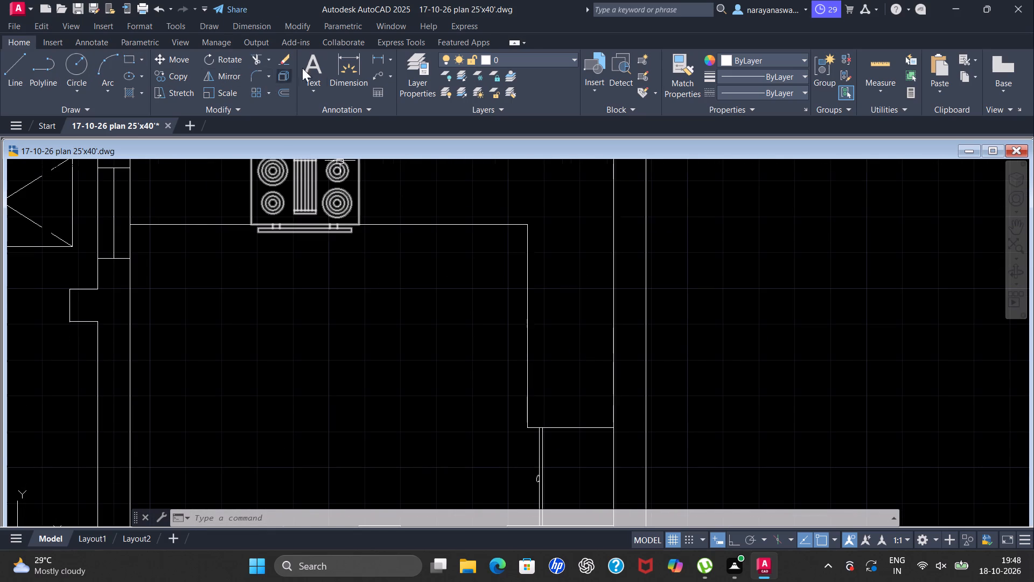
left_click(130, 53)
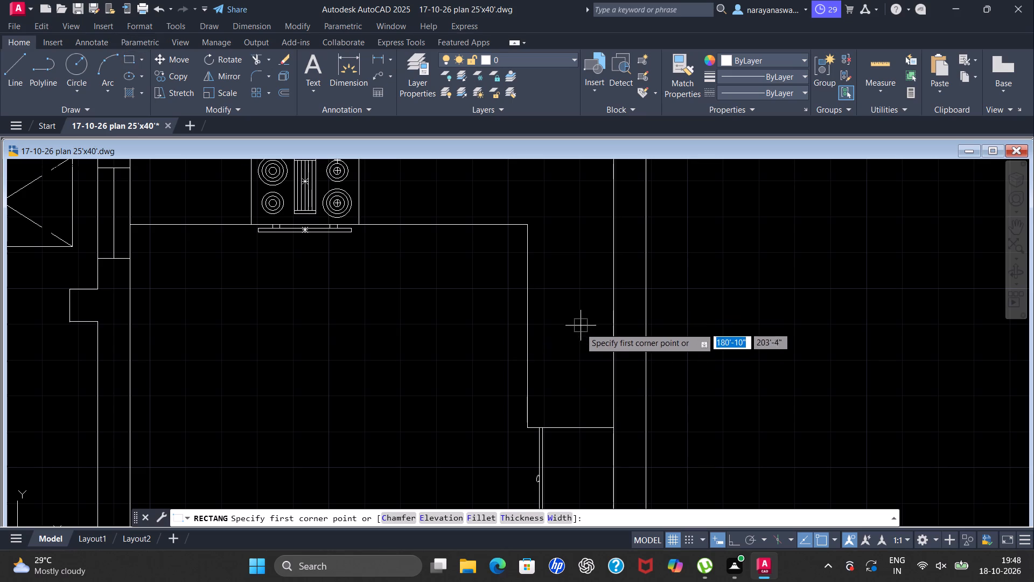
scroll(585, 366, "up", 1)
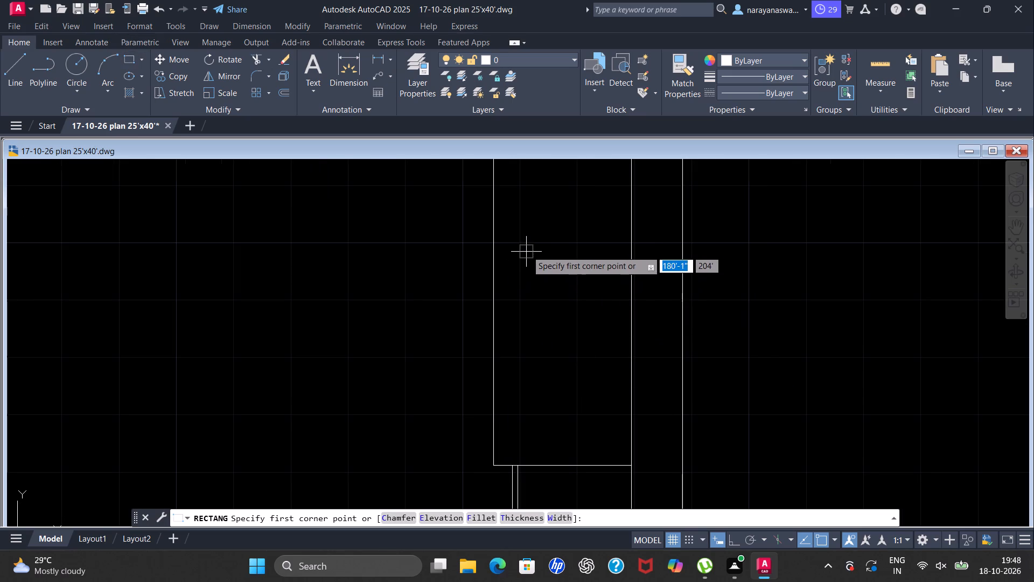
left_click(522, 241)
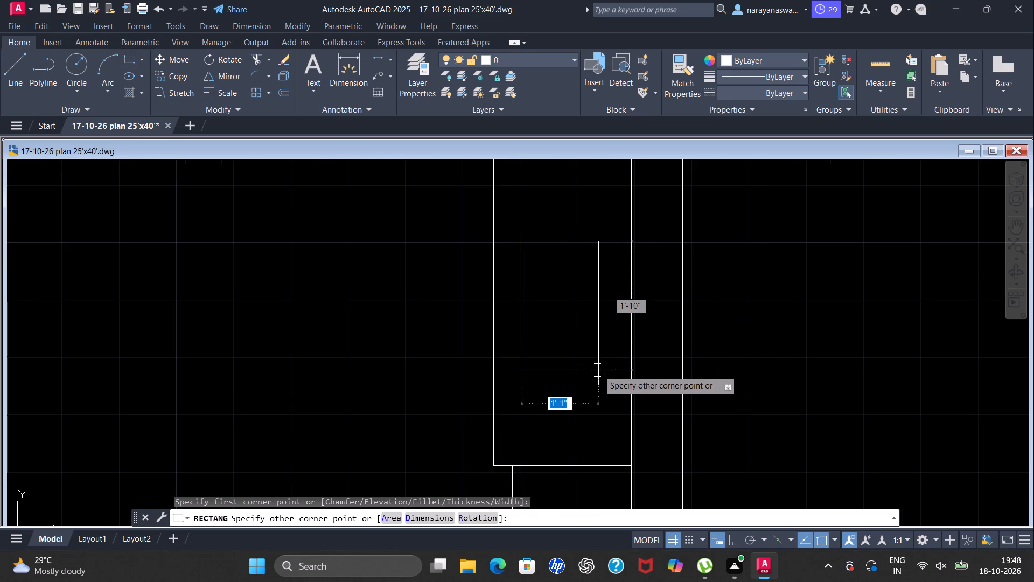
left_click(611, 344)
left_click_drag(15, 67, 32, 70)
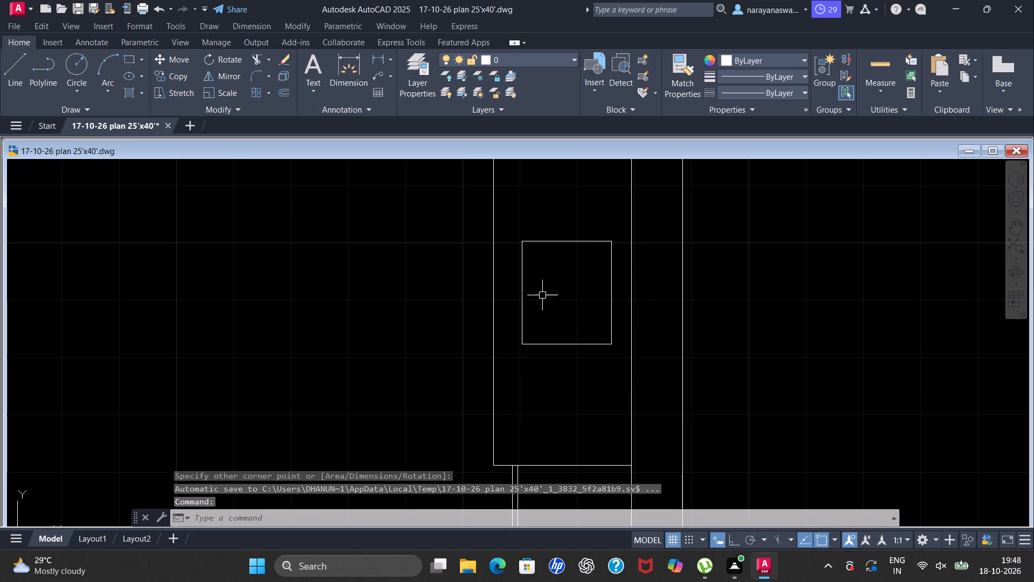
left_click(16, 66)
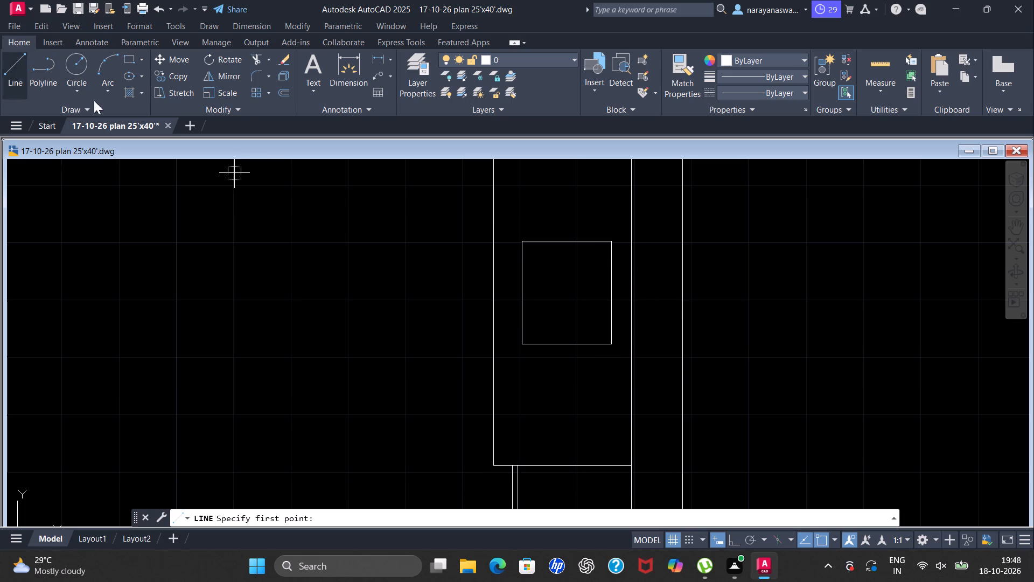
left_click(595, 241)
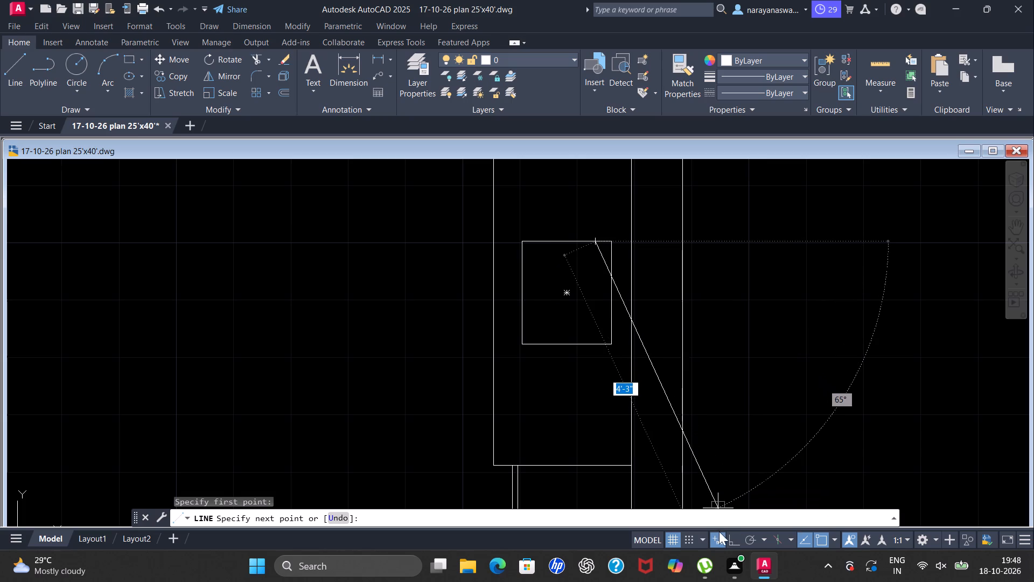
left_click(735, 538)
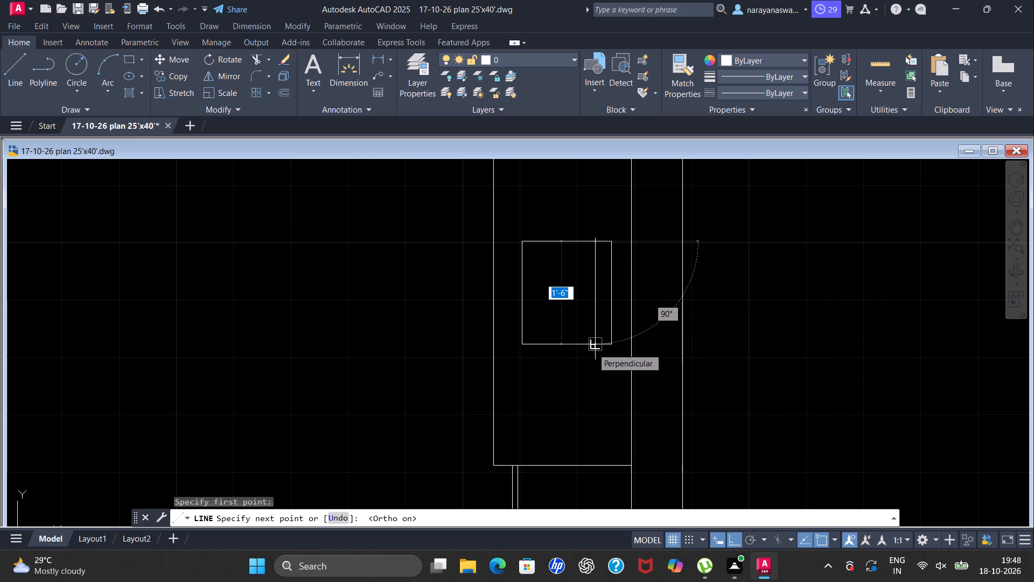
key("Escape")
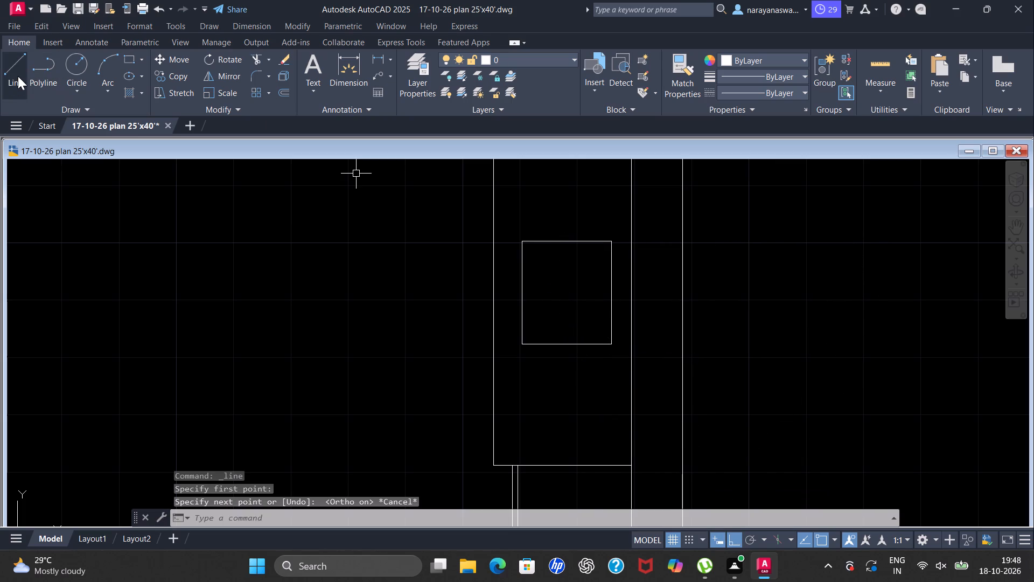
Draw a vertical line about 1'-6" long across the sink rectangle, marking off a narrow strip on its wall side.
left_click(18, 75)
scroll(596, 236, "up", 1)
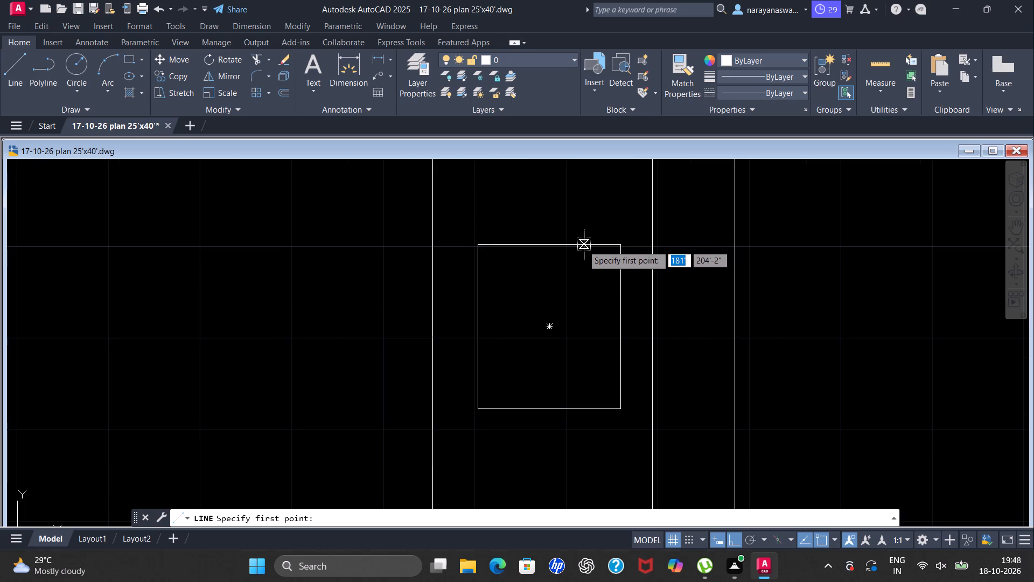
left_click(592, 245)
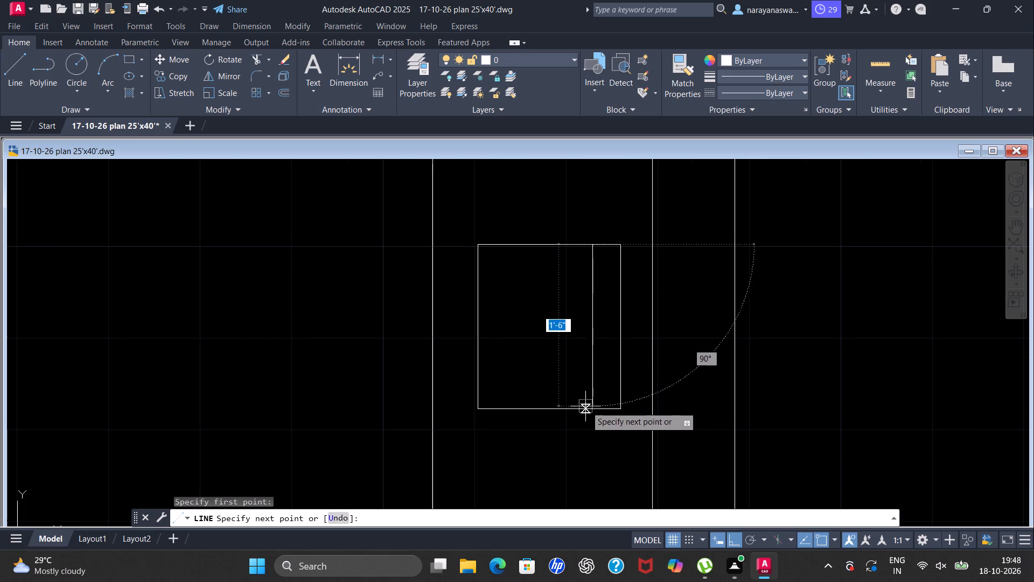
left_click(591, 408)
key("Escape")
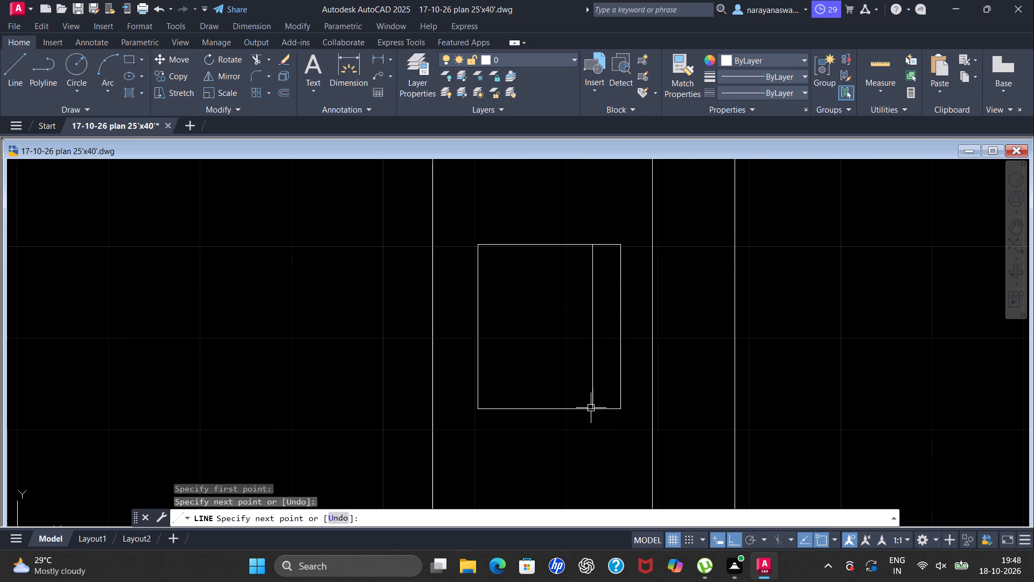
Draw two short horizontal lines about 3" long across the sink's wall-side strip, marking off its middle section.
key("space")
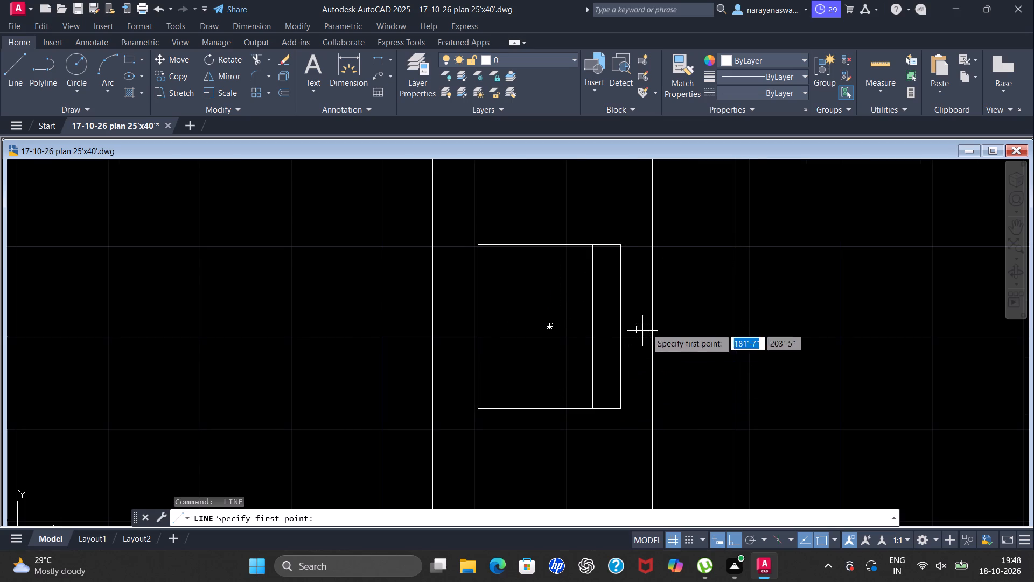
scroll(646, 297, "up", 1)
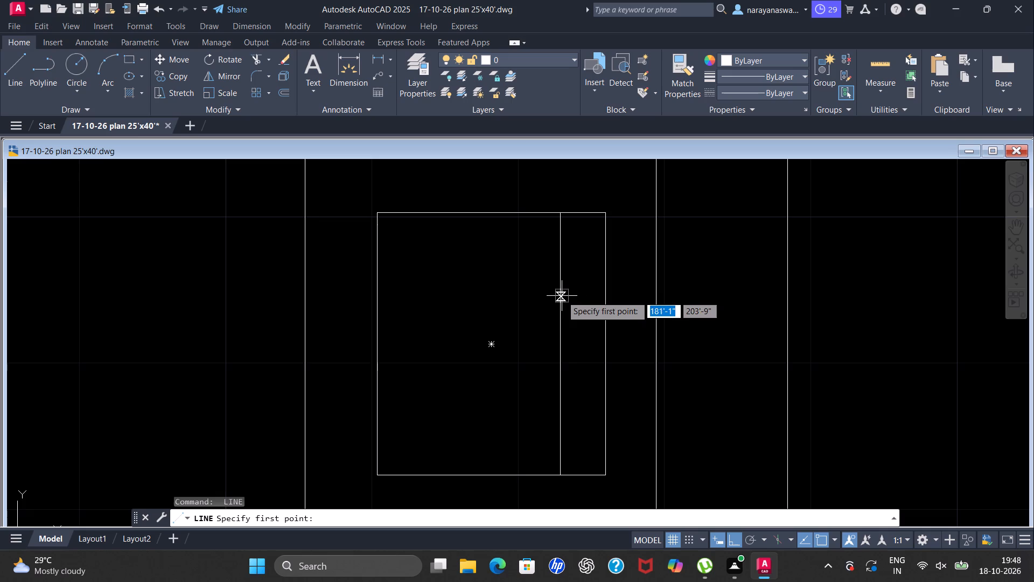
left_click(562, 295)
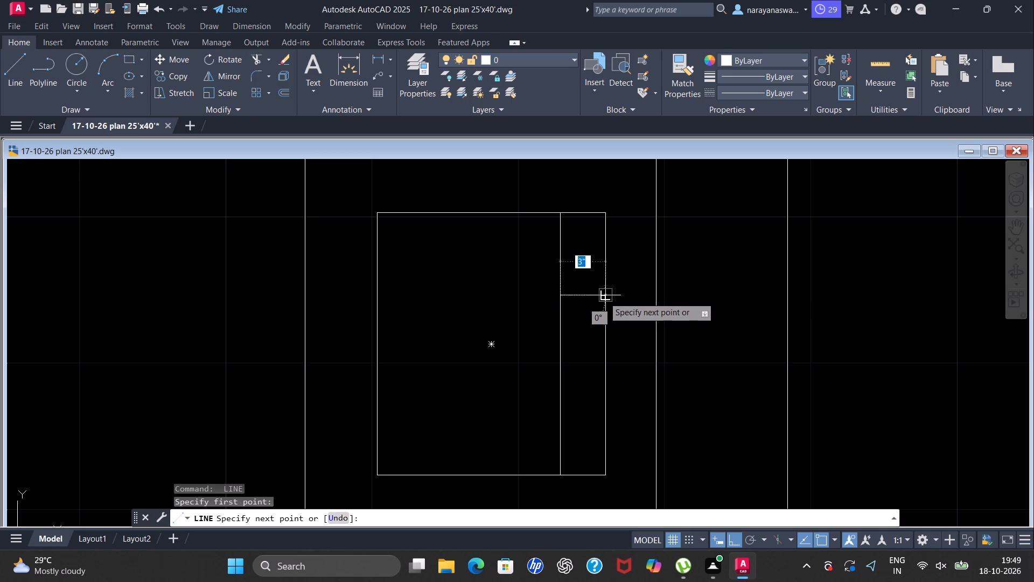
left_click(604, 297)
key("space")
key("space")
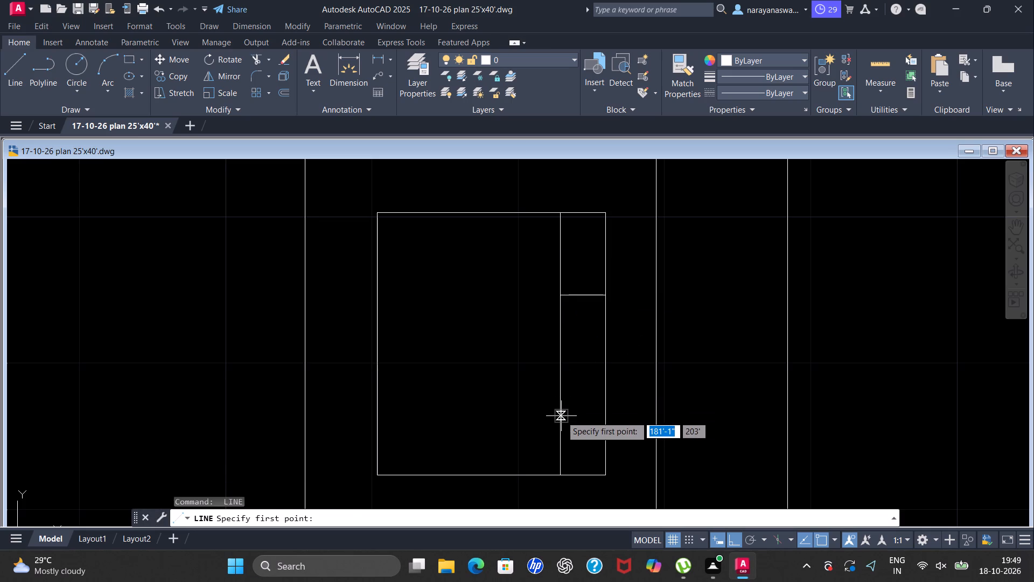
left_click(561, 416)
left_click(604, 417)
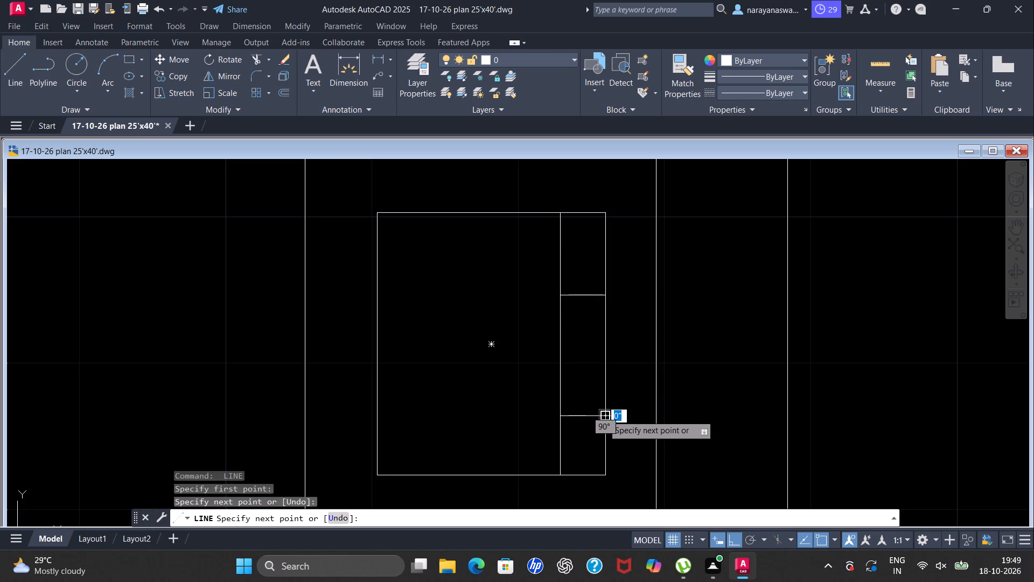
key("Escape")
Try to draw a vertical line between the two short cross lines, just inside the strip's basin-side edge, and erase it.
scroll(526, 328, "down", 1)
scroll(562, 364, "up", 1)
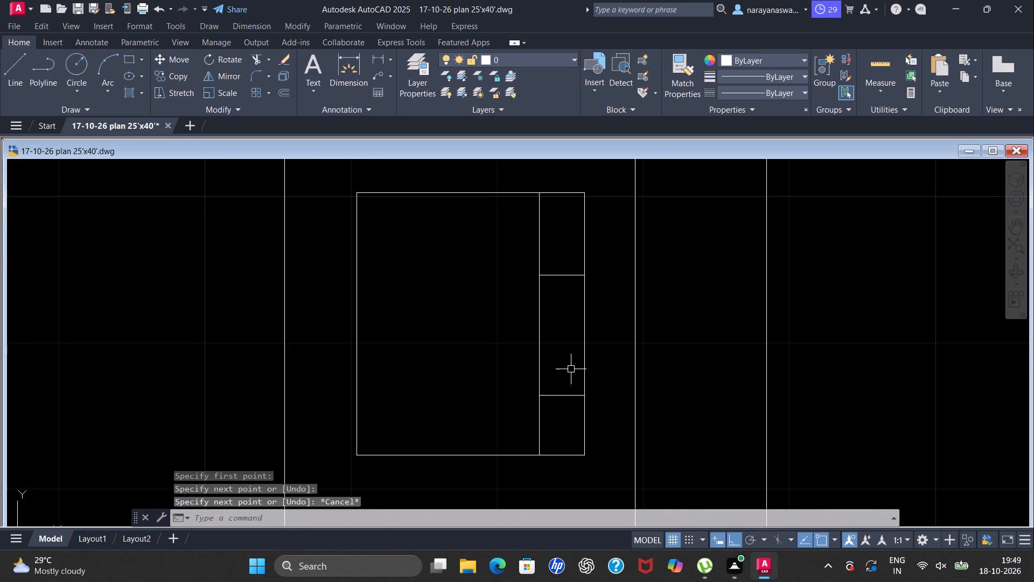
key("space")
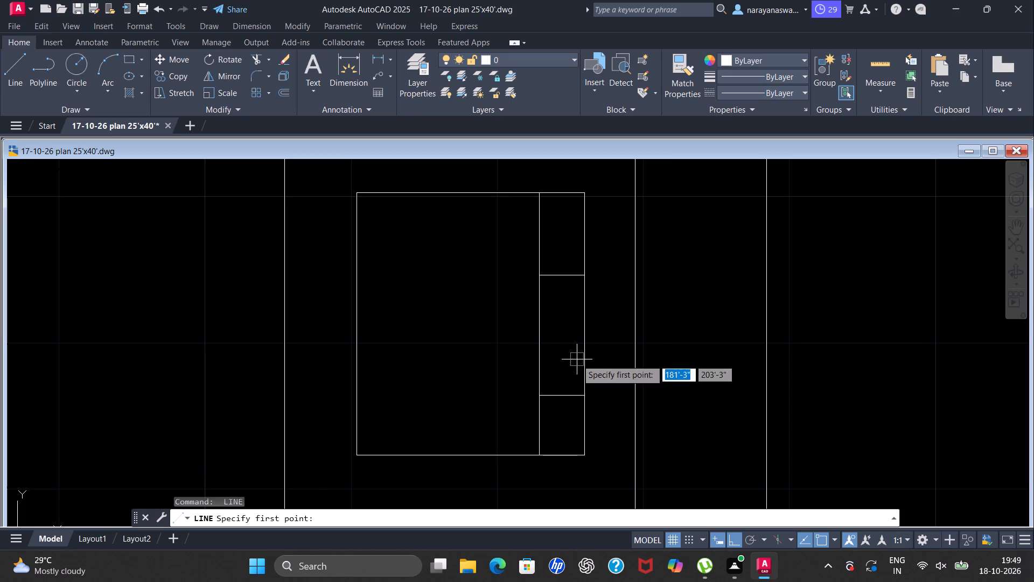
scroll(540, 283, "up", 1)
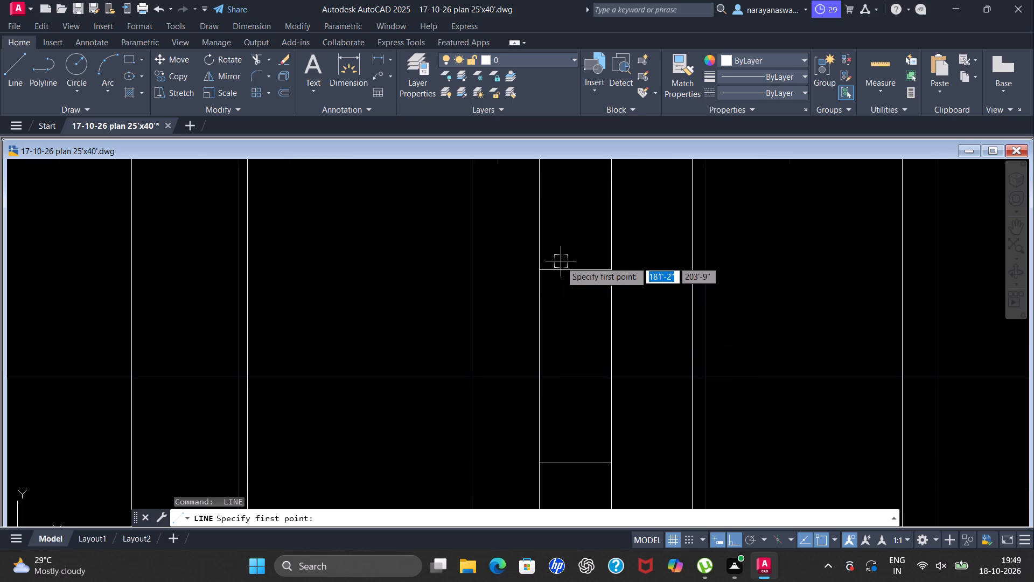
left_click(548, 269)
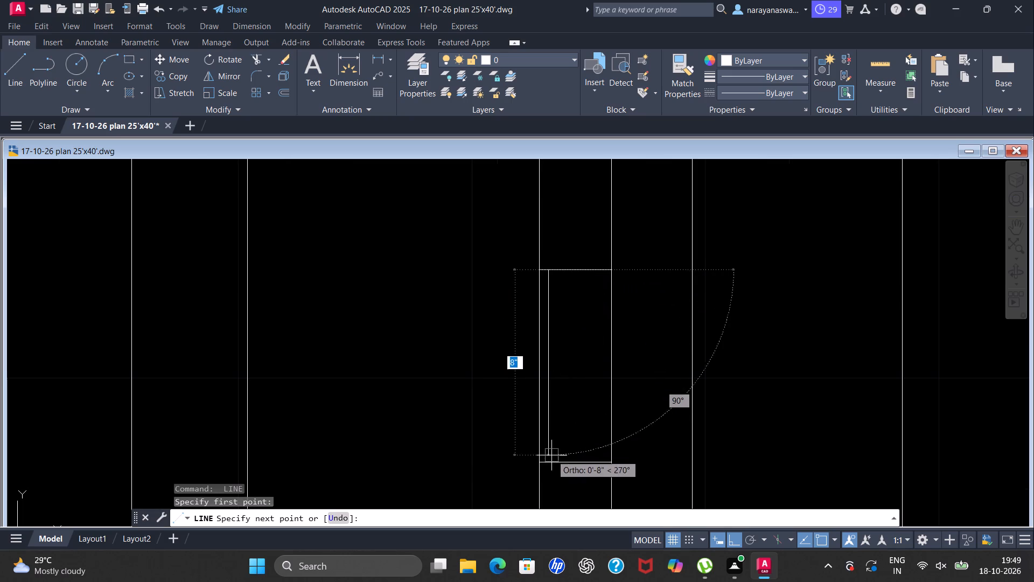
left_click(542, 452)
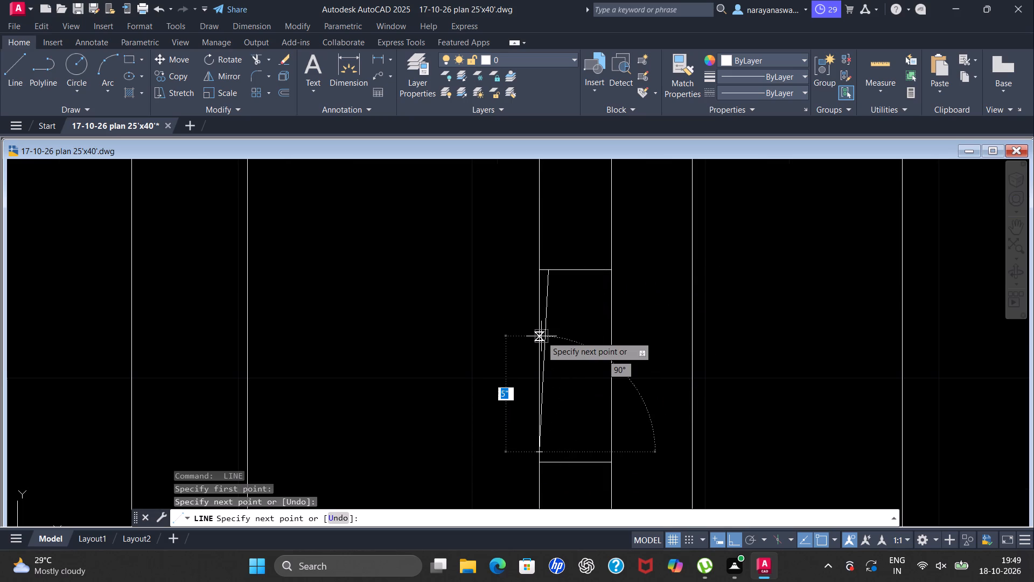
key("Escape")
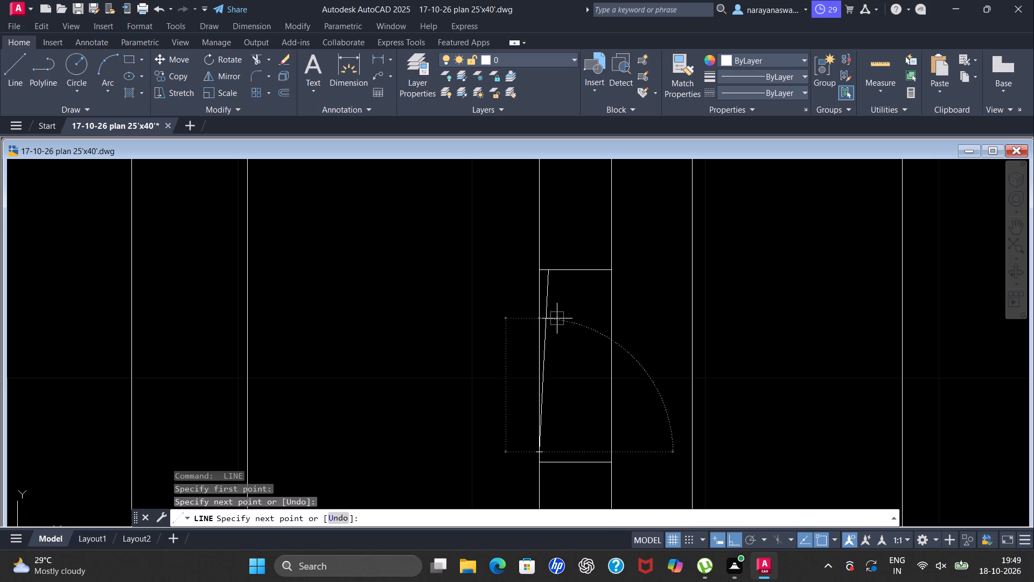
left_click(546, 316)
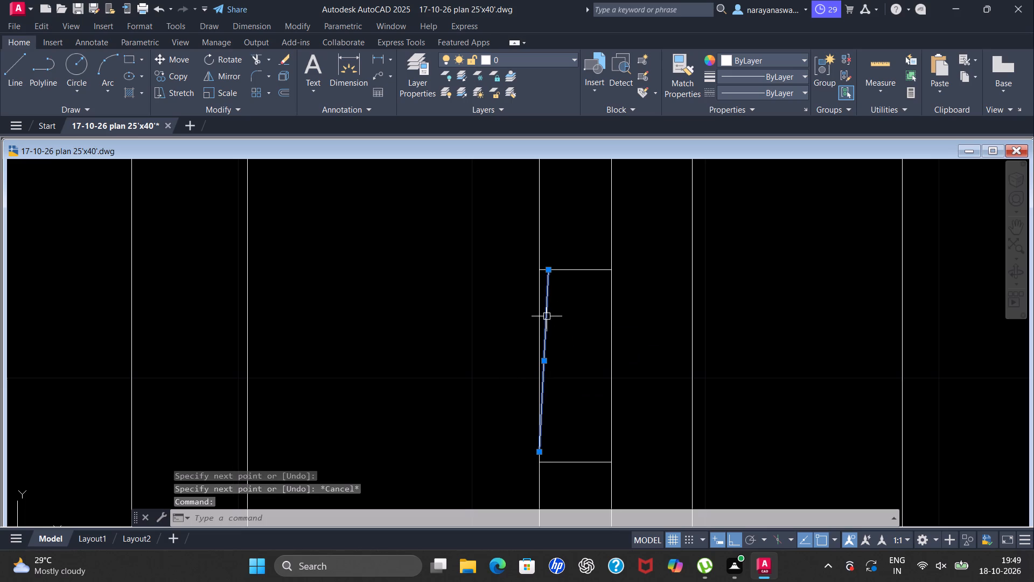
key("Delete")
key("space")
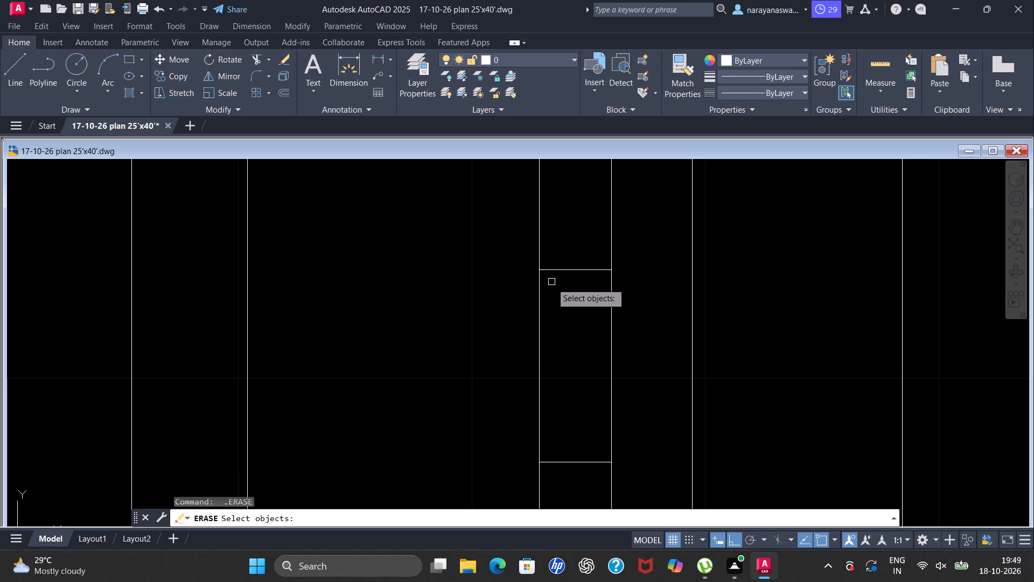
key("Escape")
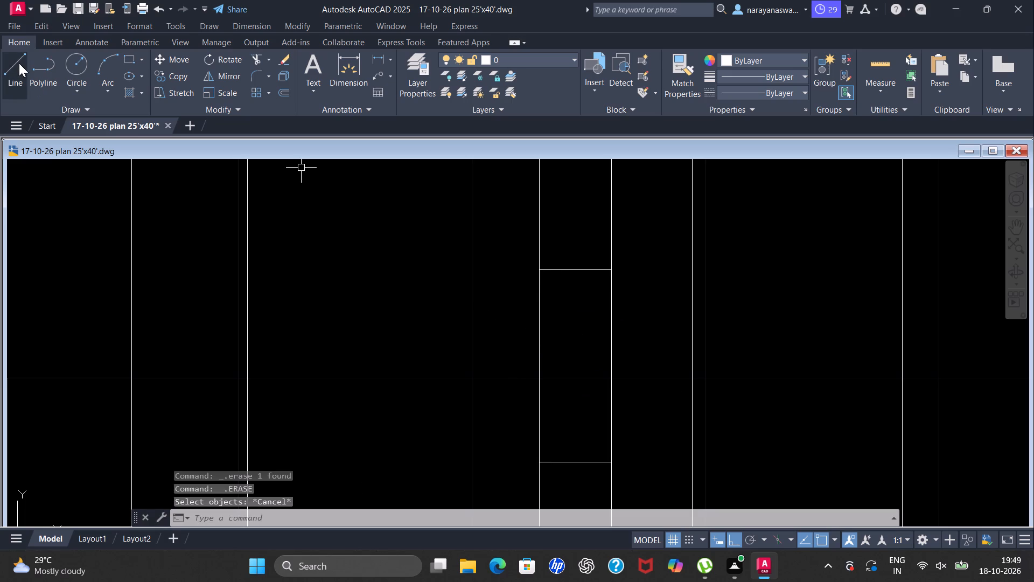
Draw two vertical lines about 8" long between the cross lines, one just inside each long side of the strip's middle section.
left_click(19, 63)
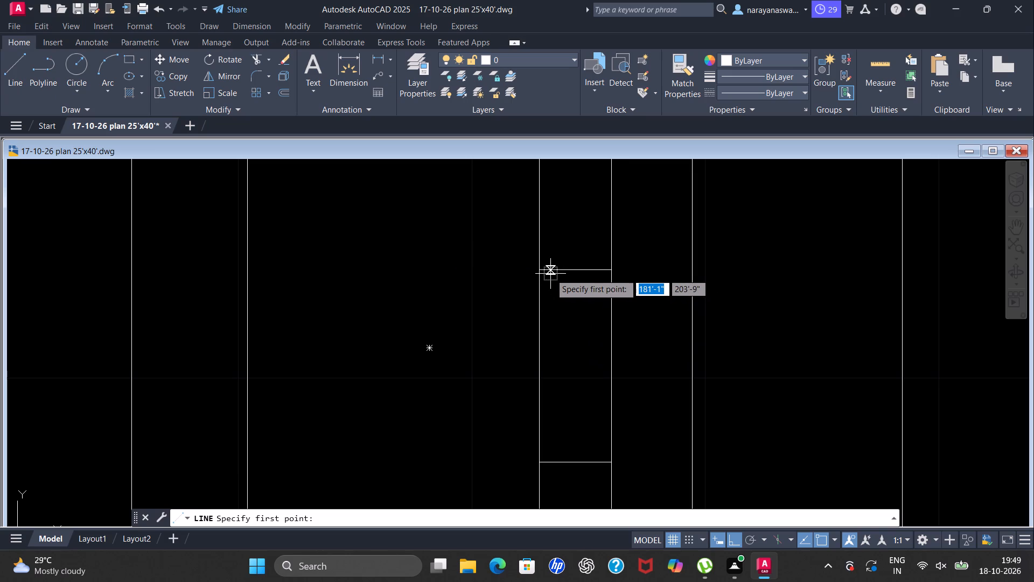
left_click(550, 271)
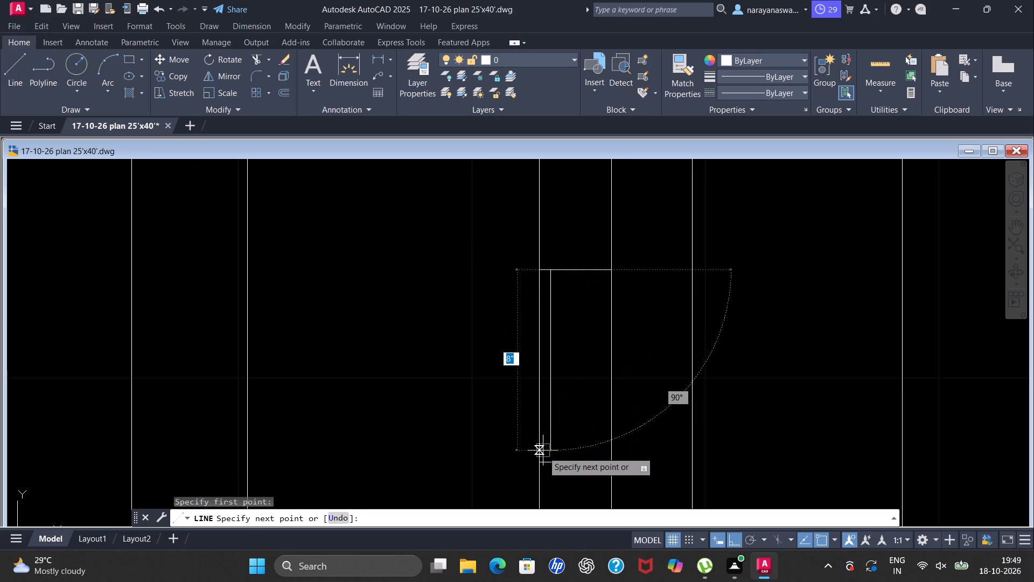
left_click(549, 460)
key("space")
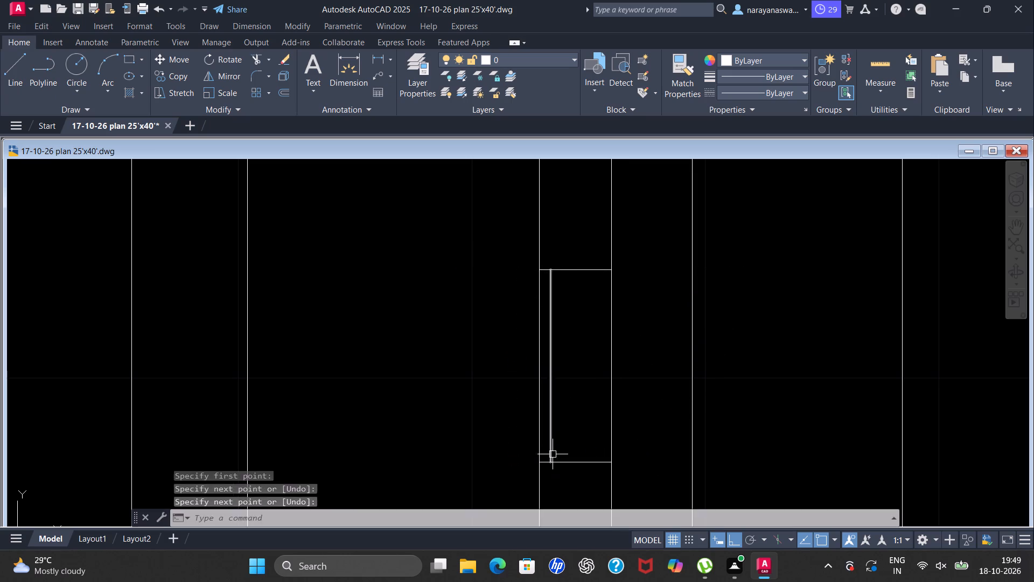
key("space")
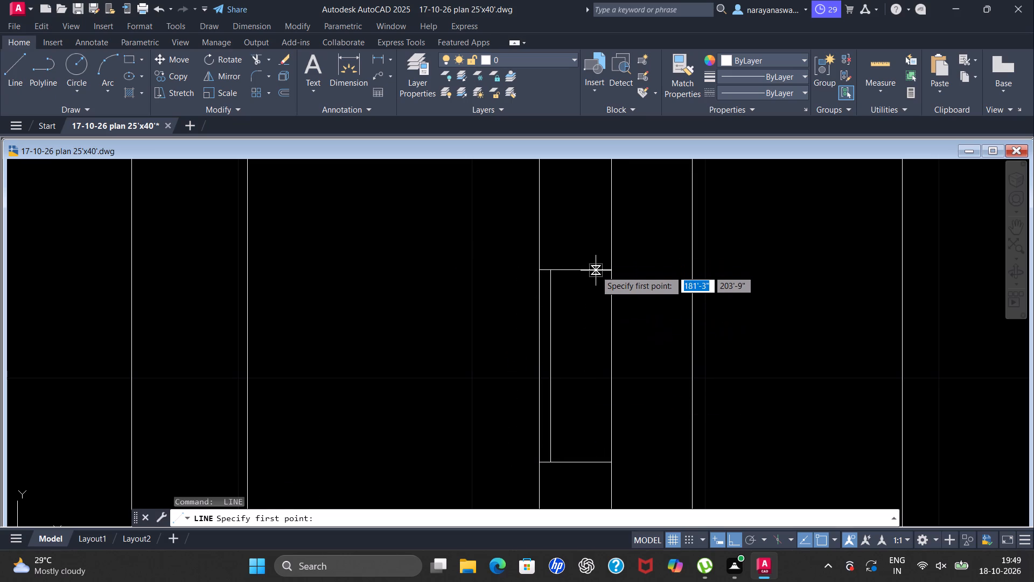
left_click(598, 271)
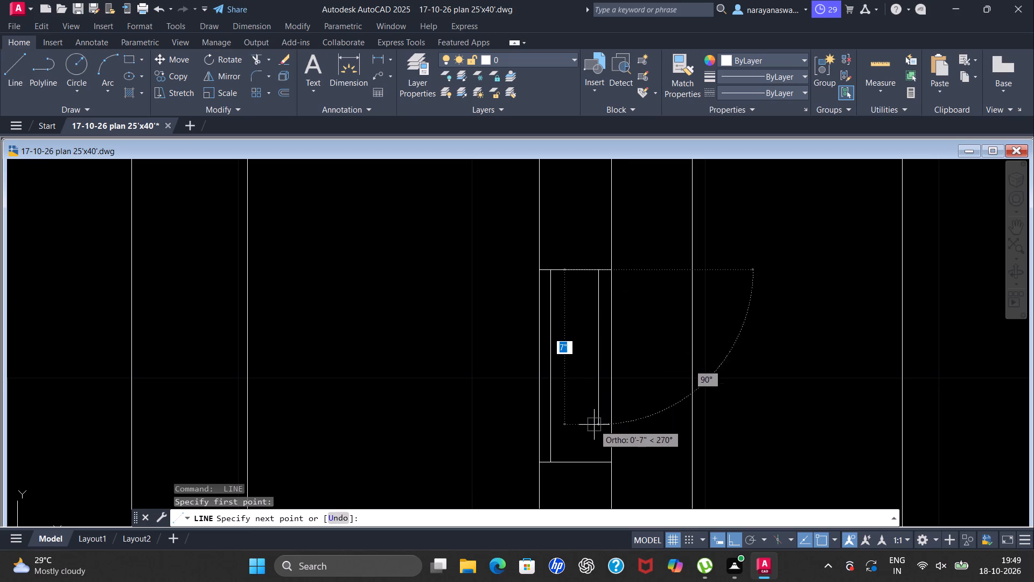
left_click(596, 461)
key("space")
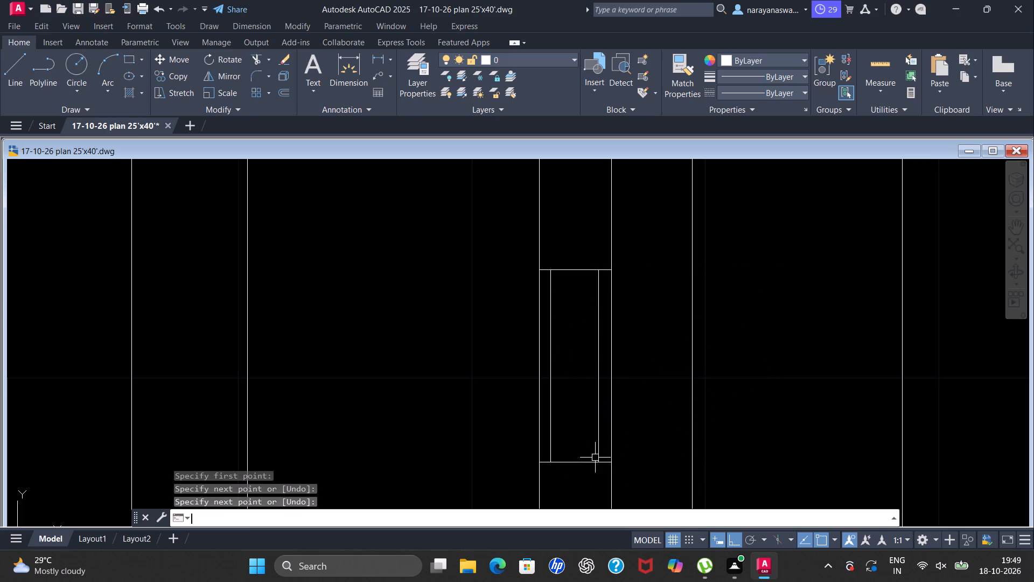
Draw two horizontal lines about 2" long between the new verticals, one near the upper end and one near the lower end.
key("space")
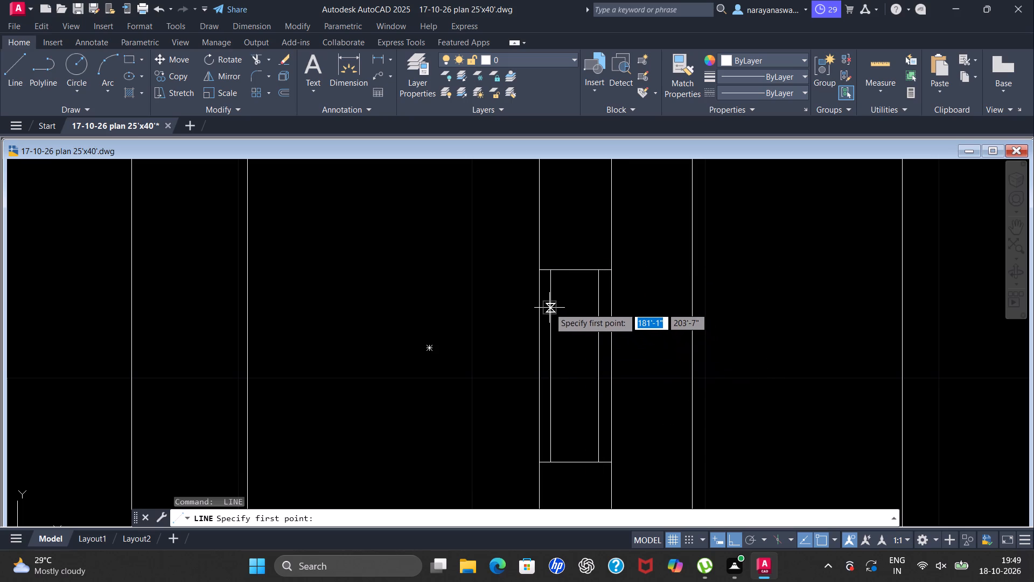
left_click(549, 310)
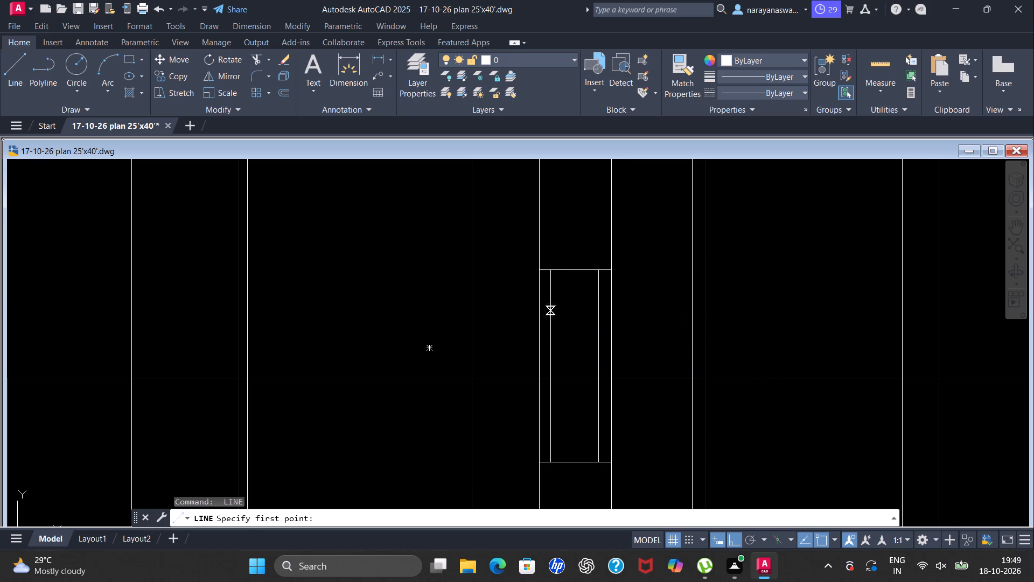
left_click(600, 310)
key("space")
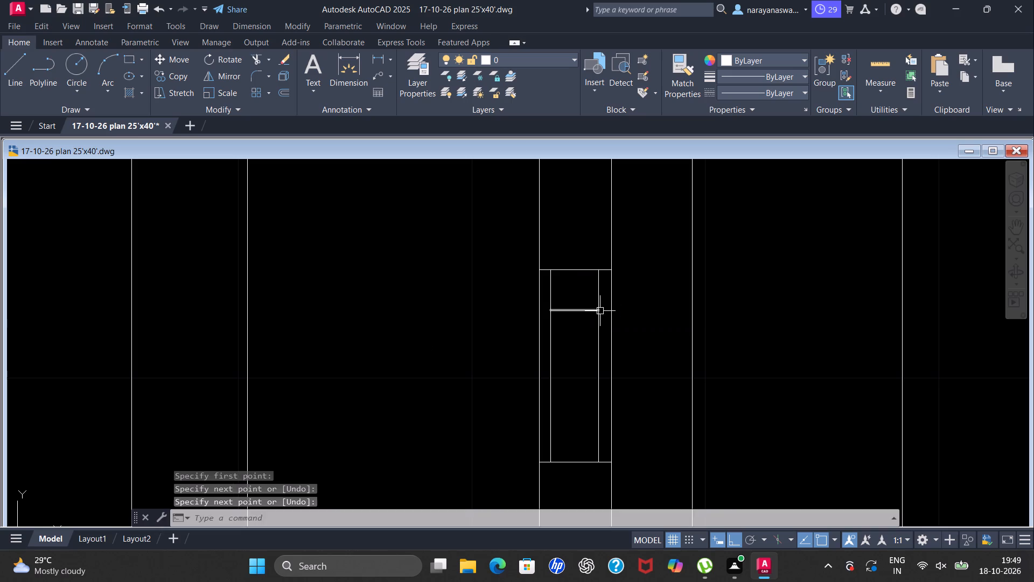
key("space")
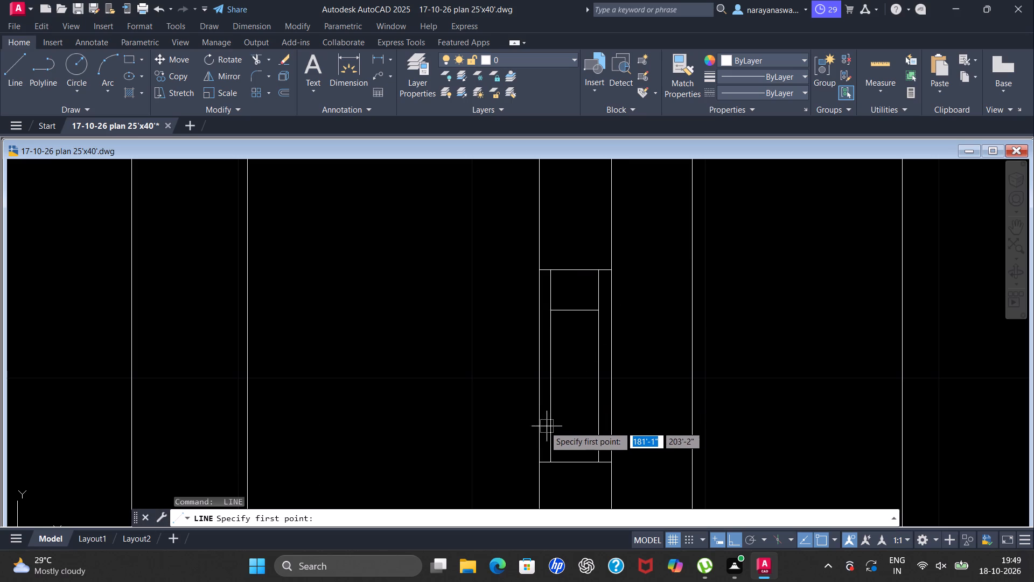
left_click_drag(551, 423, 557, 424)
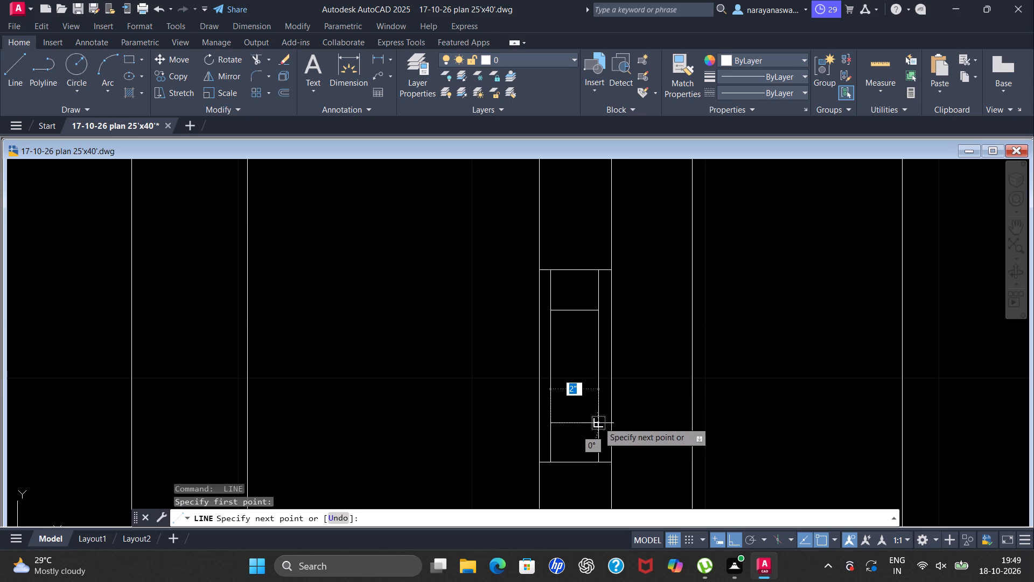
left_click(598, 422)
key("space")
key("space")
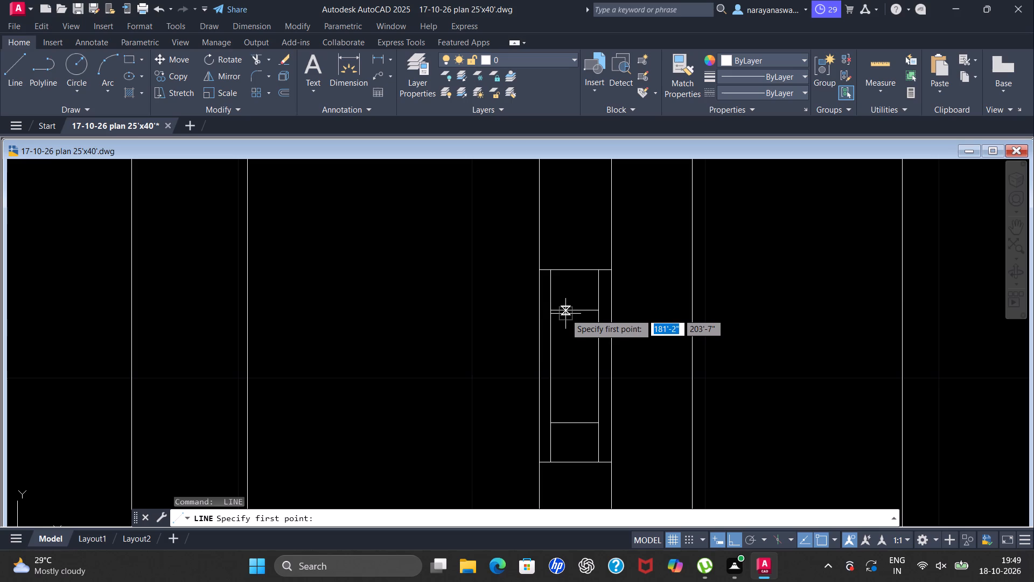
key("space")
scroll(527, 283, "down", 1)
key("space")
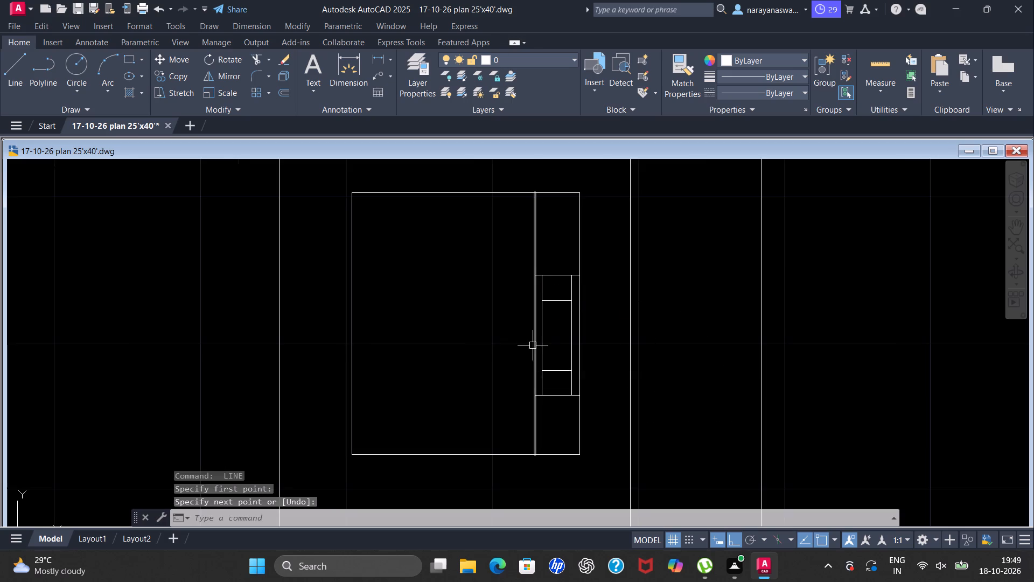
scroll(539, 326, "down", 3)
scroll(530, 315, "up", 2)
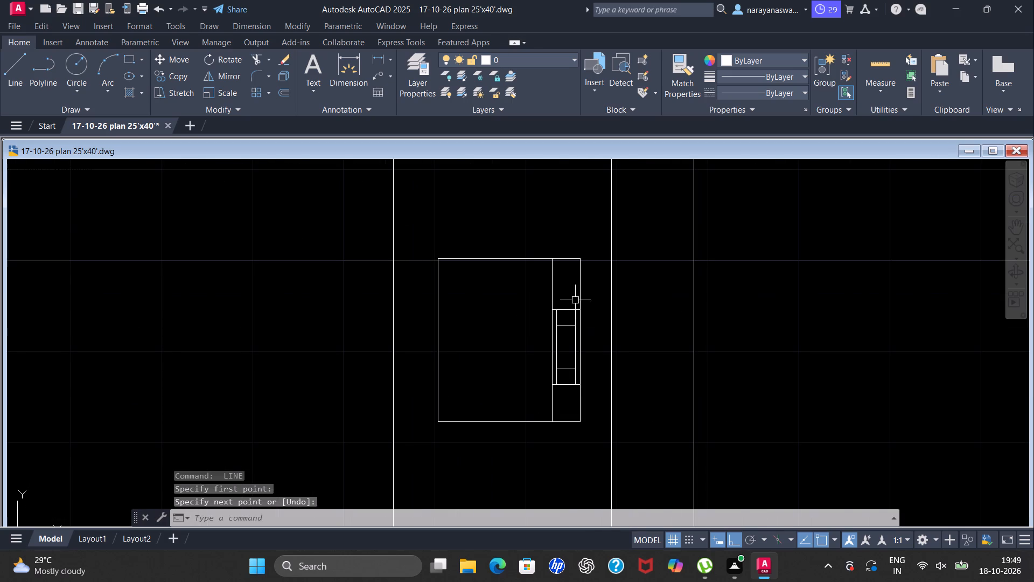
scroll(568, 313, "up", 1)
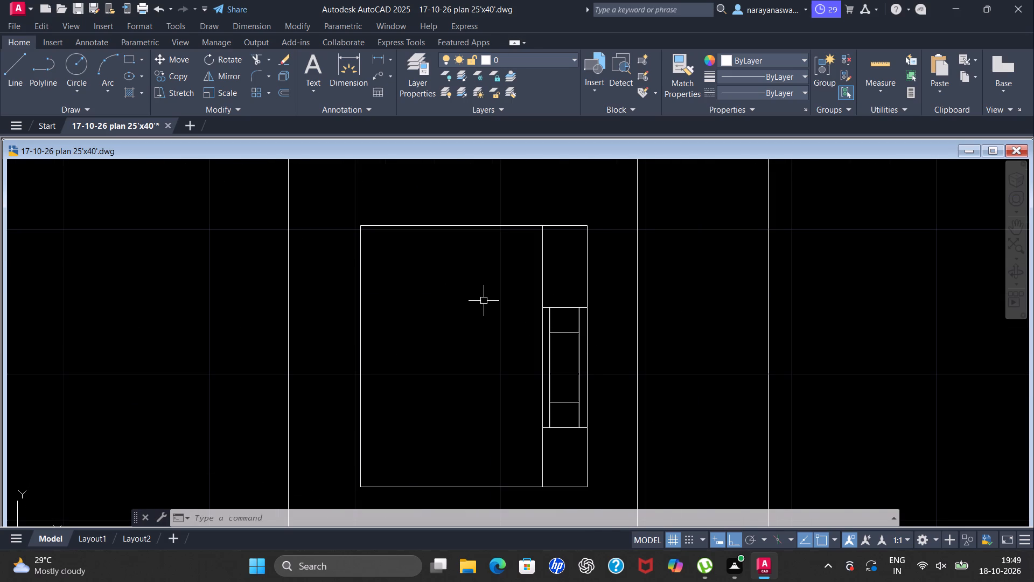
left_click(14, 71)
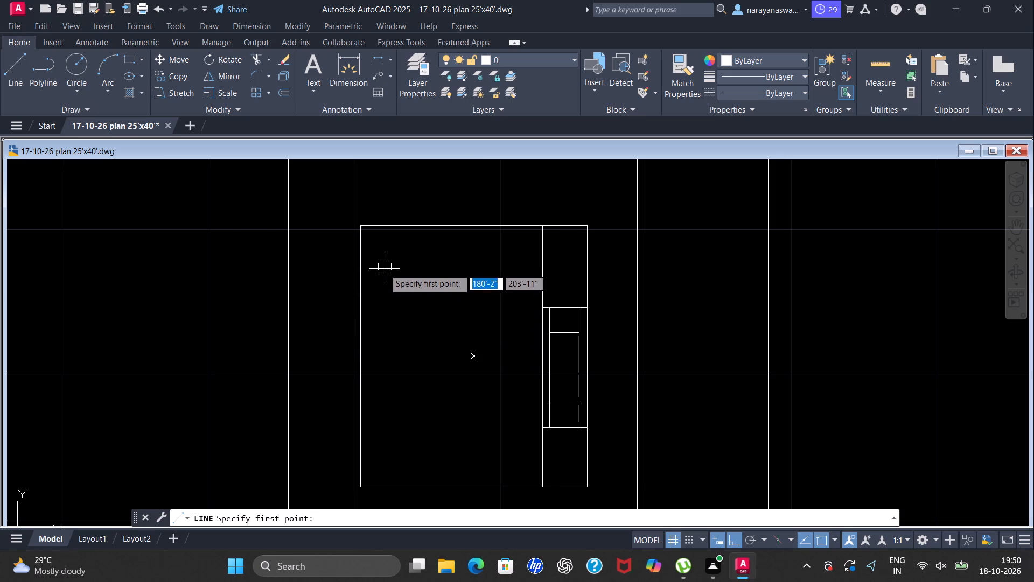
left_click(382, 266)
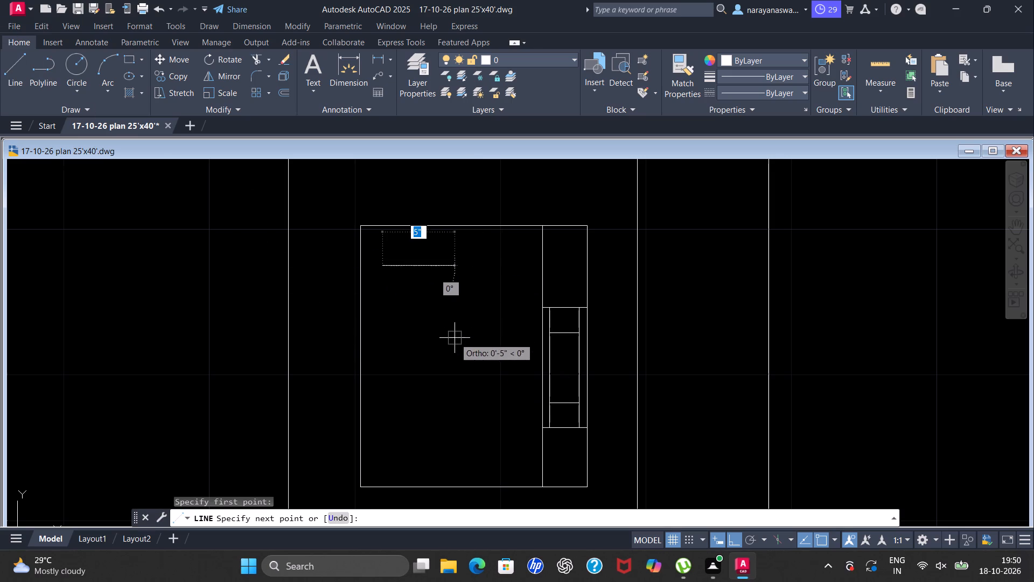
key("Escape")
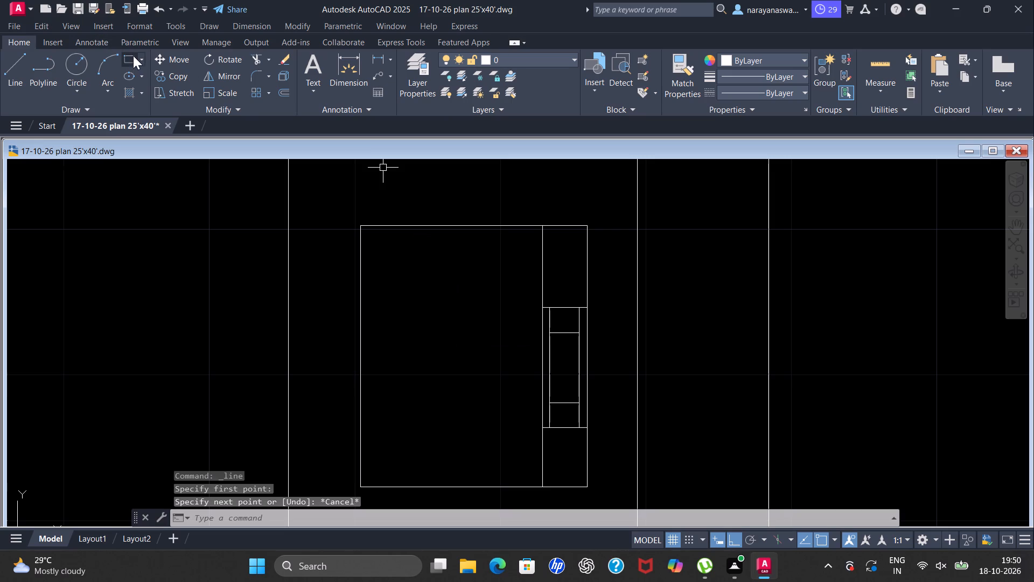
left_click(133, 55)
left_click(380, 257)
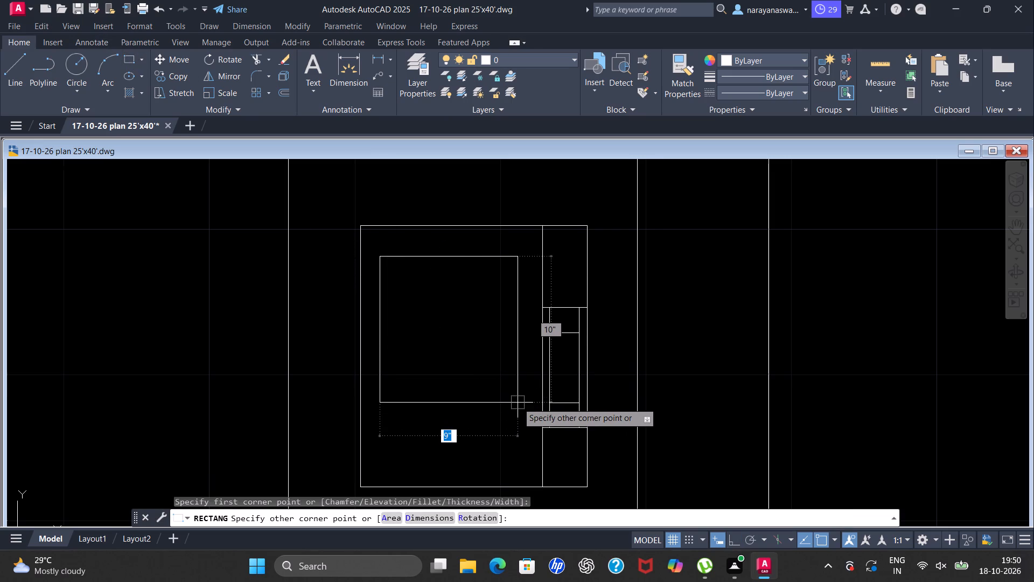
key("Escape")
Draw a rectangle about 10" wide and 1'-2" high as the basin, inside the sink outline beside the faucet strip.
key("space")
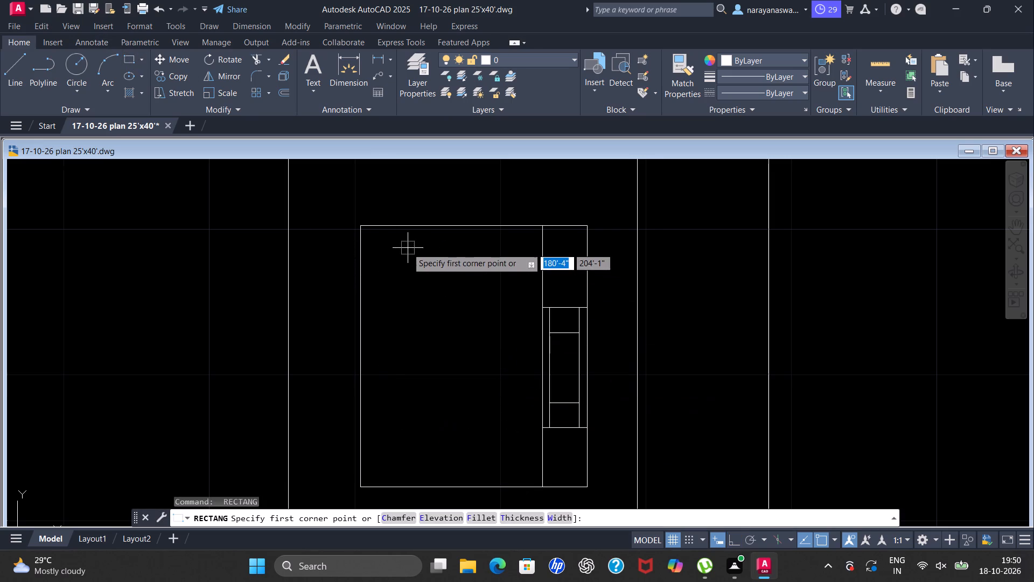
left_click_drag(382, 254, 390, 255)
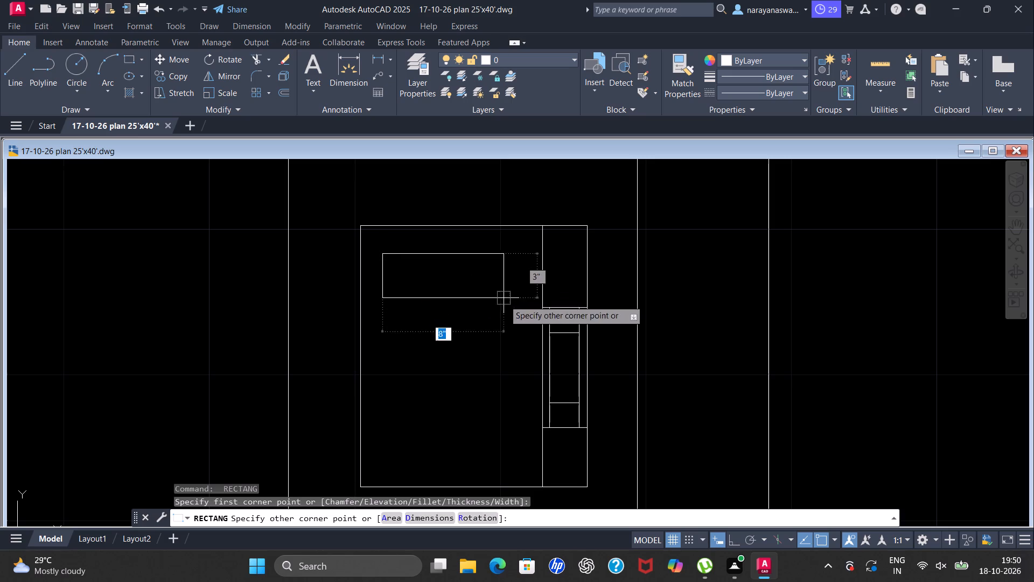
left_click(522, 463)
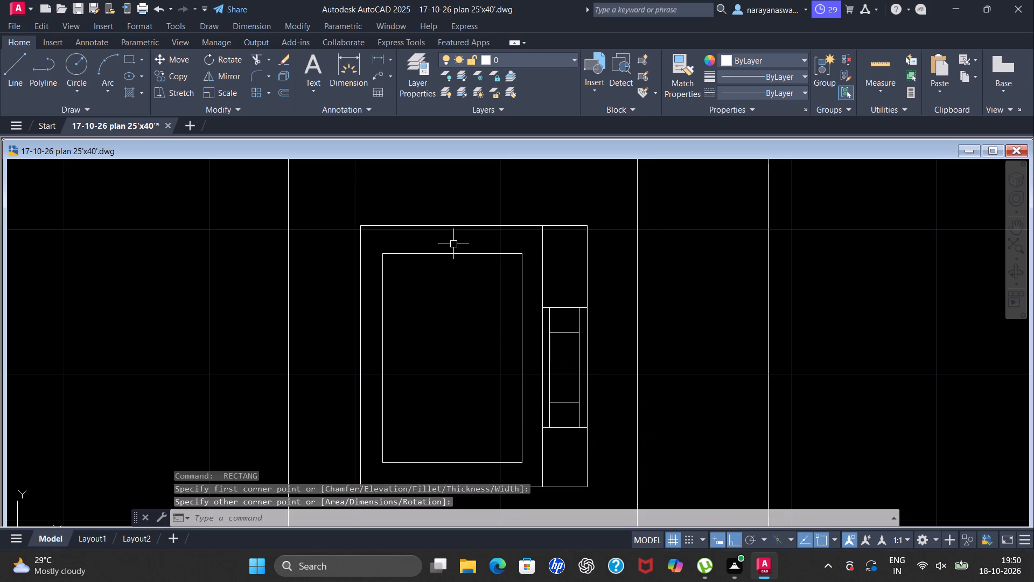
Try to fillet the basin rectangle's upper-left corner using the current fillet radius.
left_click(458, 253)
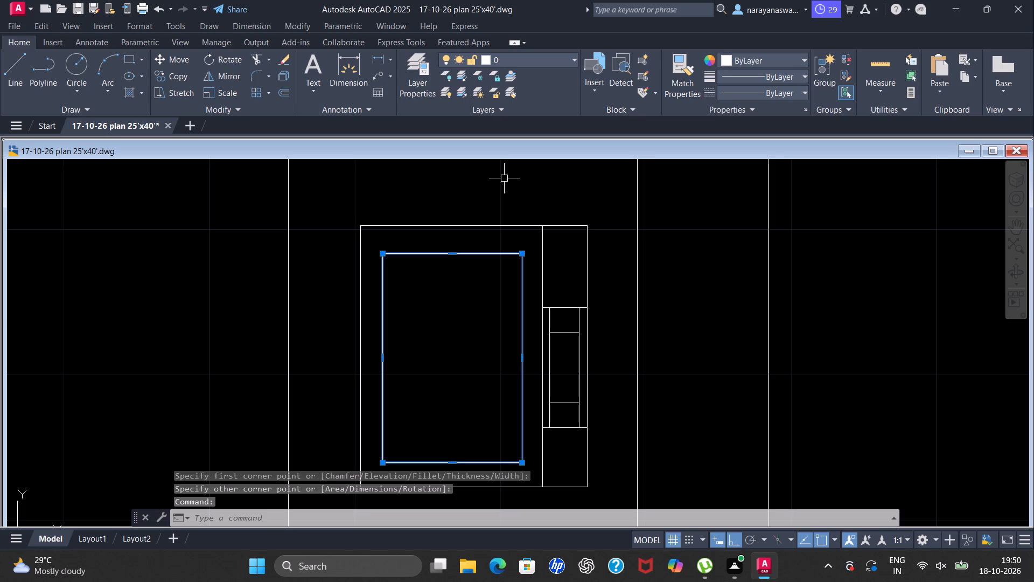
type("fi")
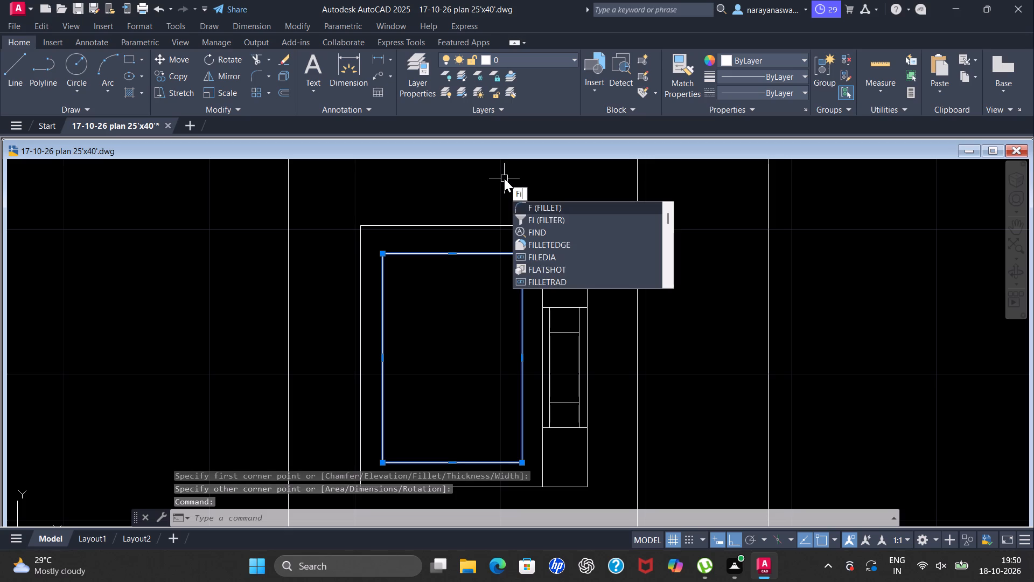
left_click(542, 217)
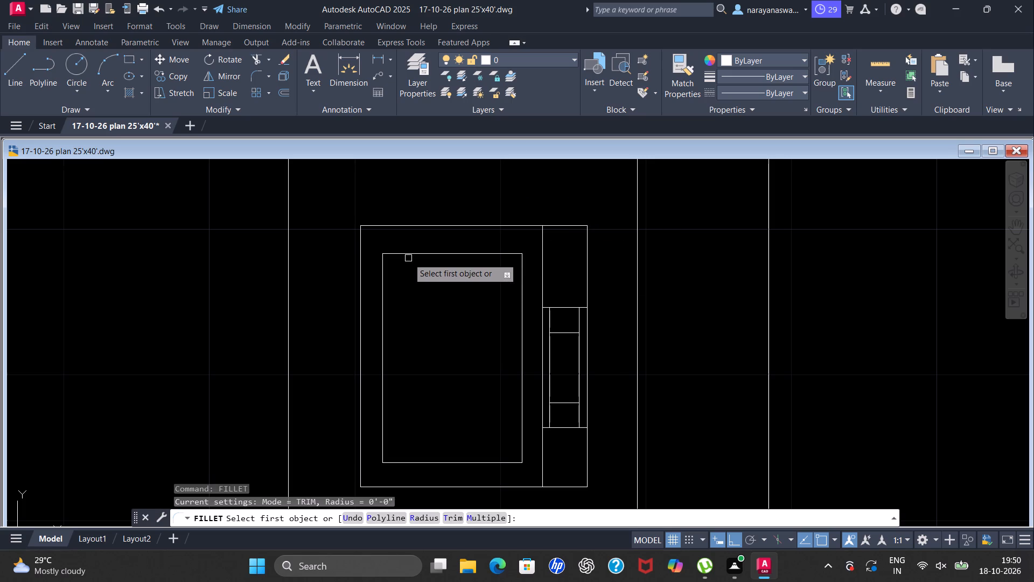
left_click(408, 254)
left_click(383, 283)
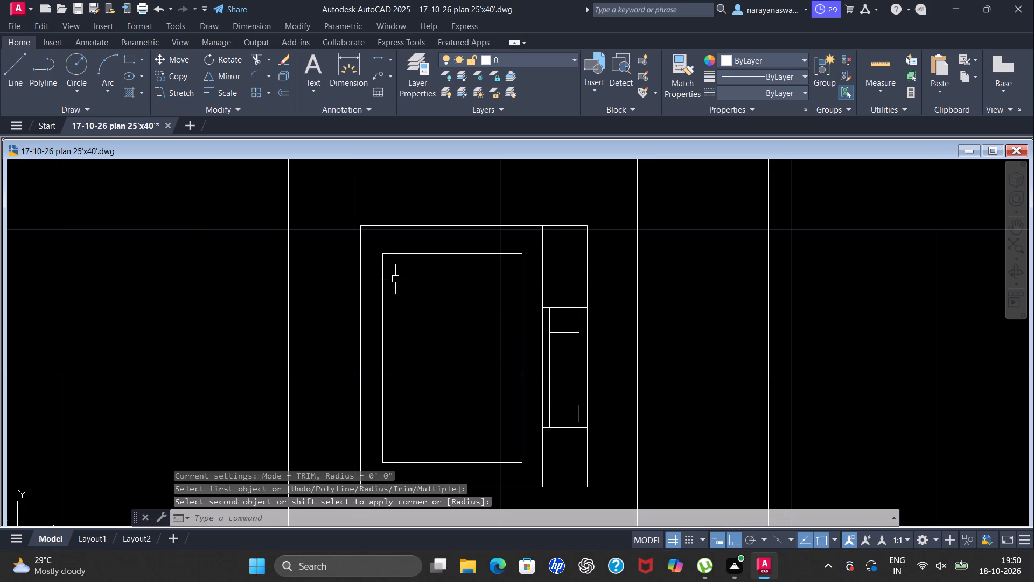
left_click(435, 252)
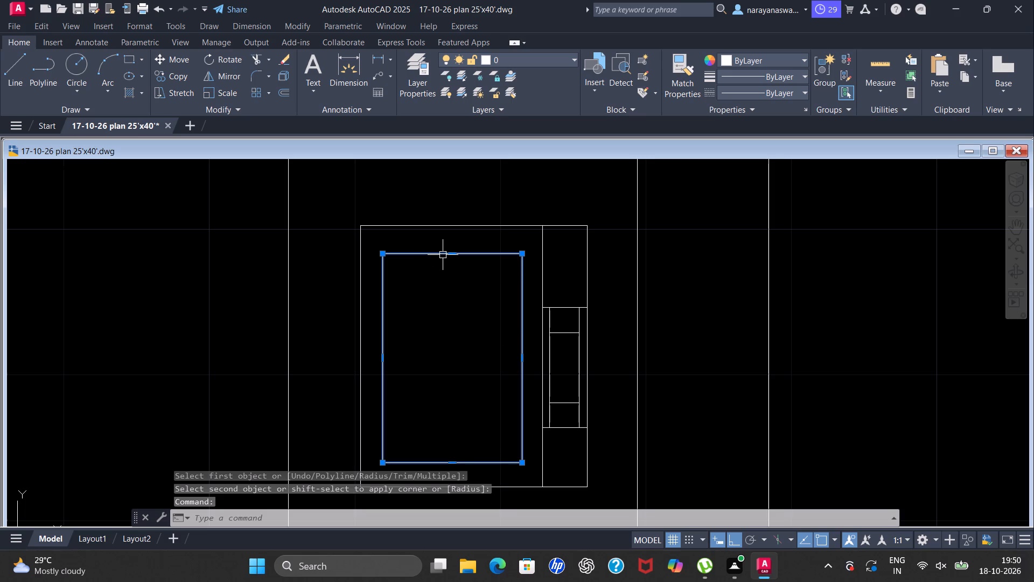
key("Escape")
Set the fillet radius to 1" and try to apply it to the basin rectangle's top edge.
key("f")
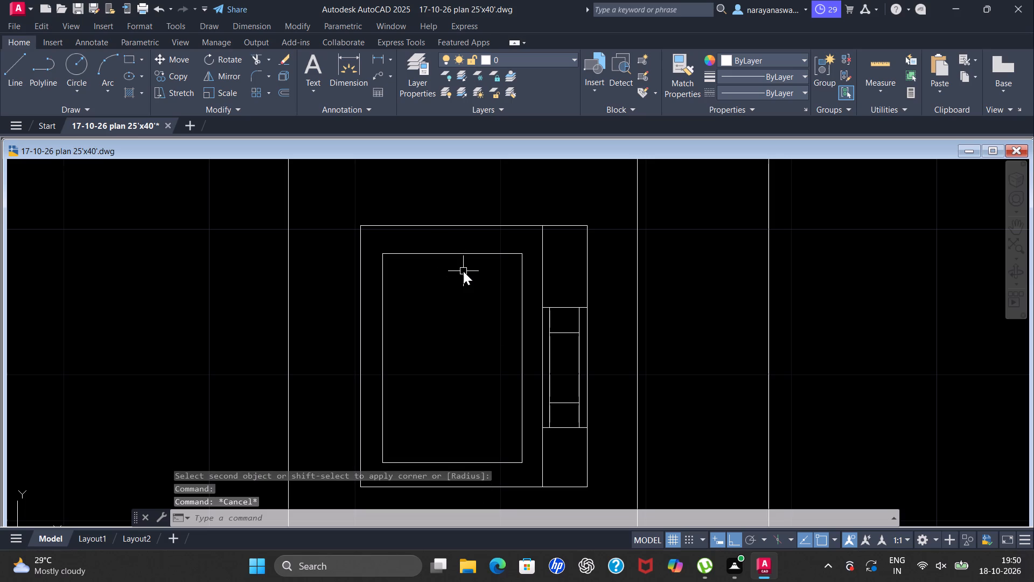
left_click(534, 295)
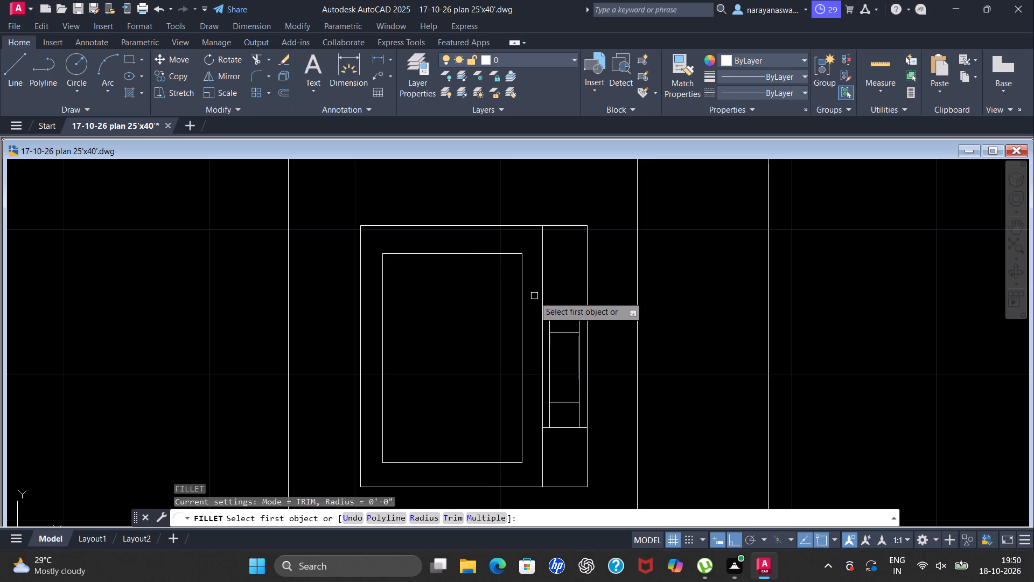
left_click(417, 253)
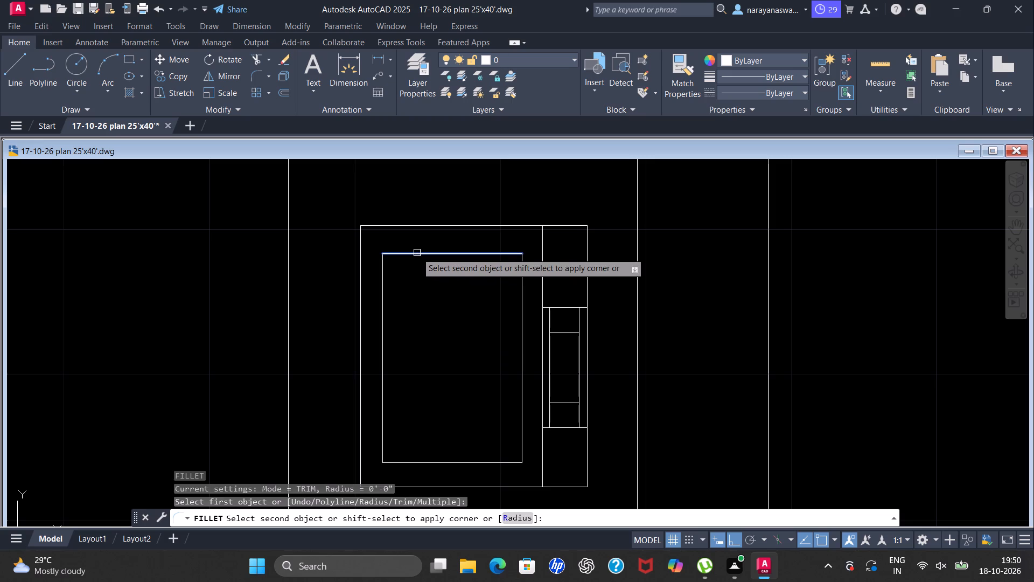
left_click(514, 513)
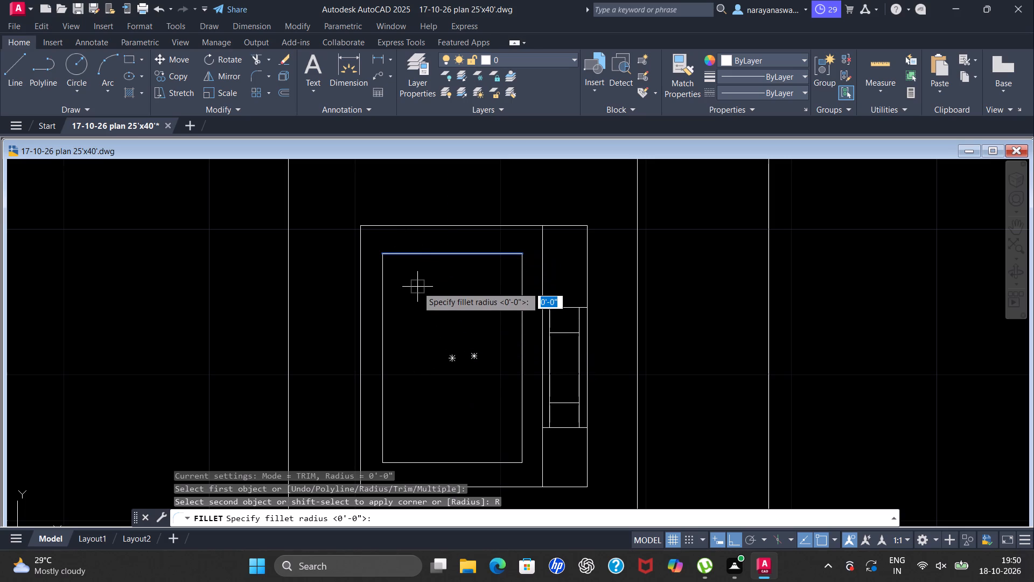
key("1")
key("Return")
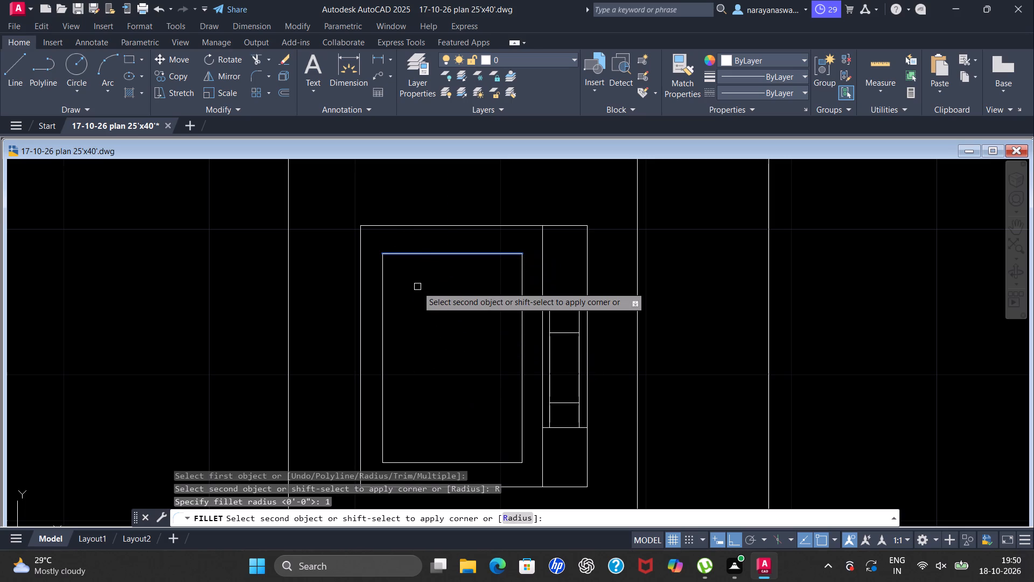
left_click(410, 255)
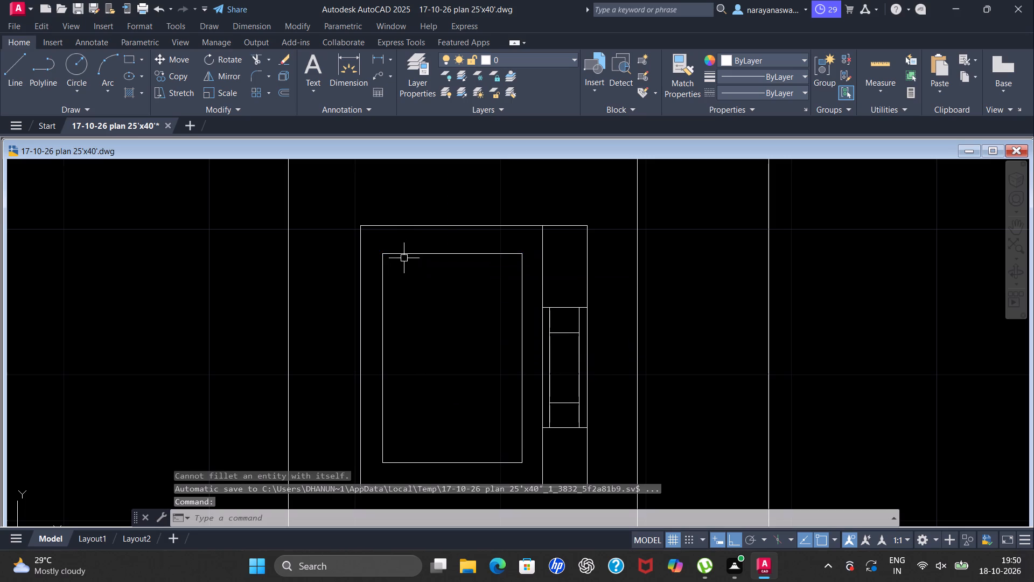
Explode the basin rectangle into separate lines.
left_click(407, 255)
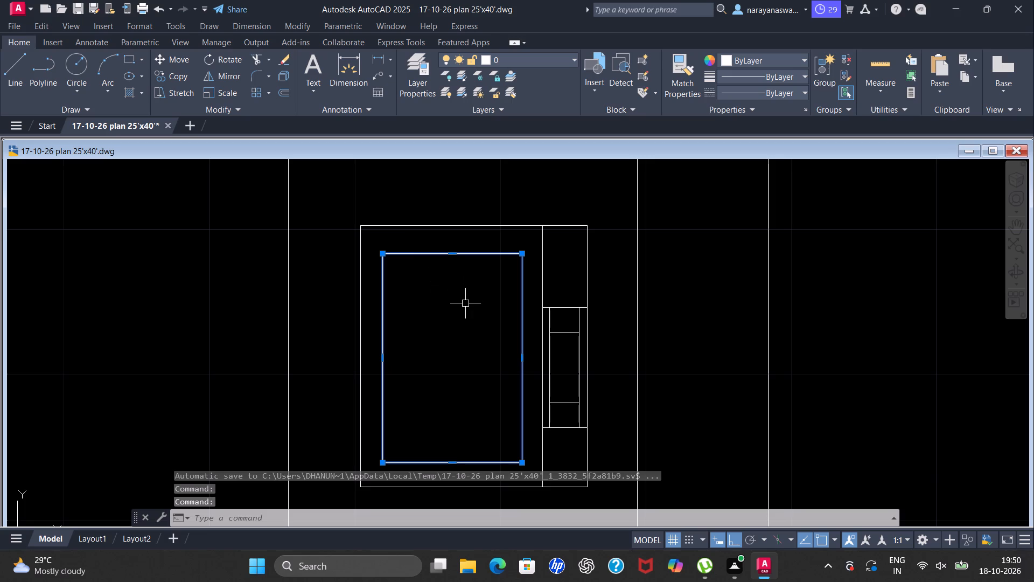
key("x")
key("Return")
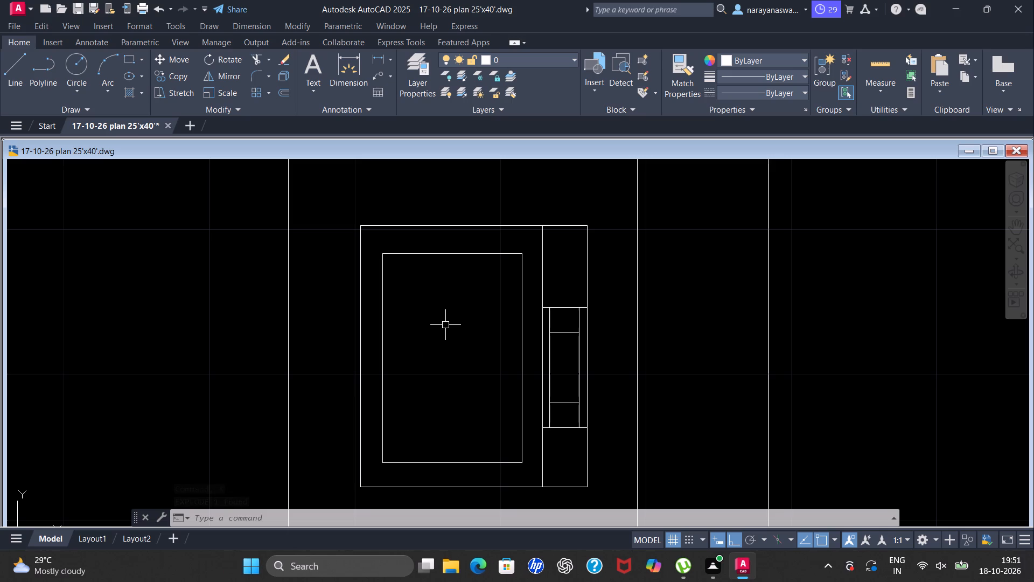
Fillet all four corners of the basin outline with the 1" radius.
type("fil")
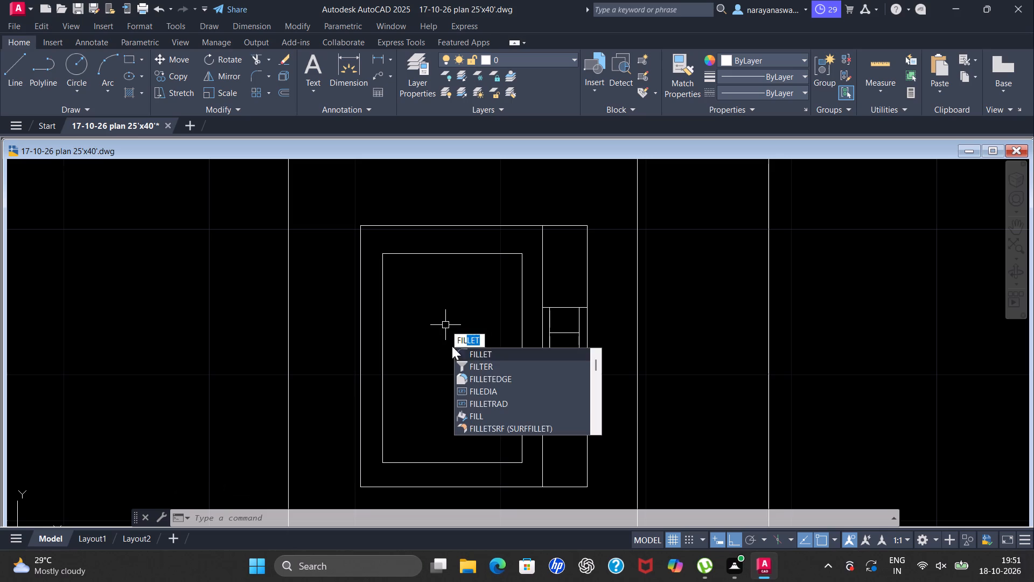
left_click(469, 355)
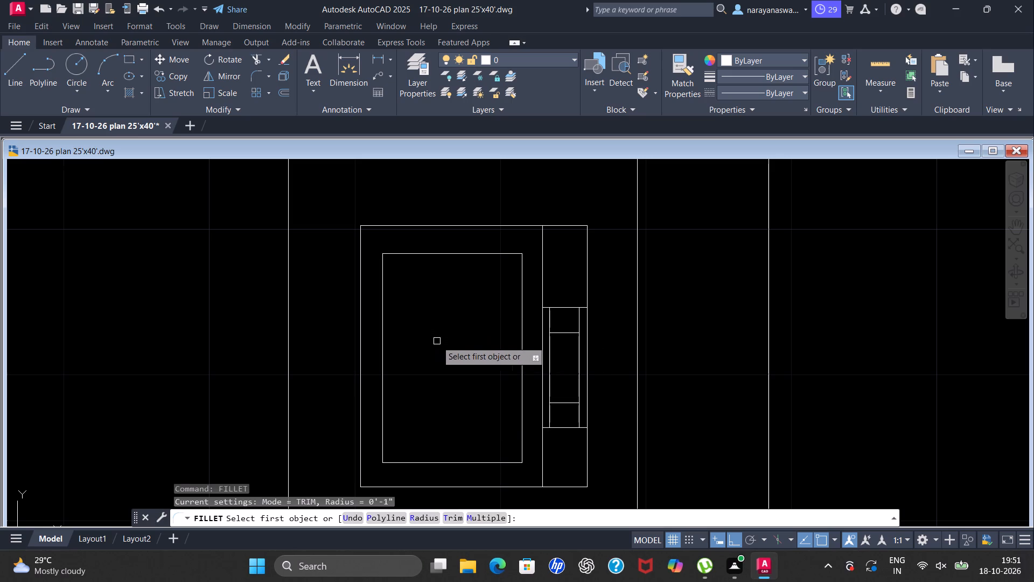
left_click(411, 254)
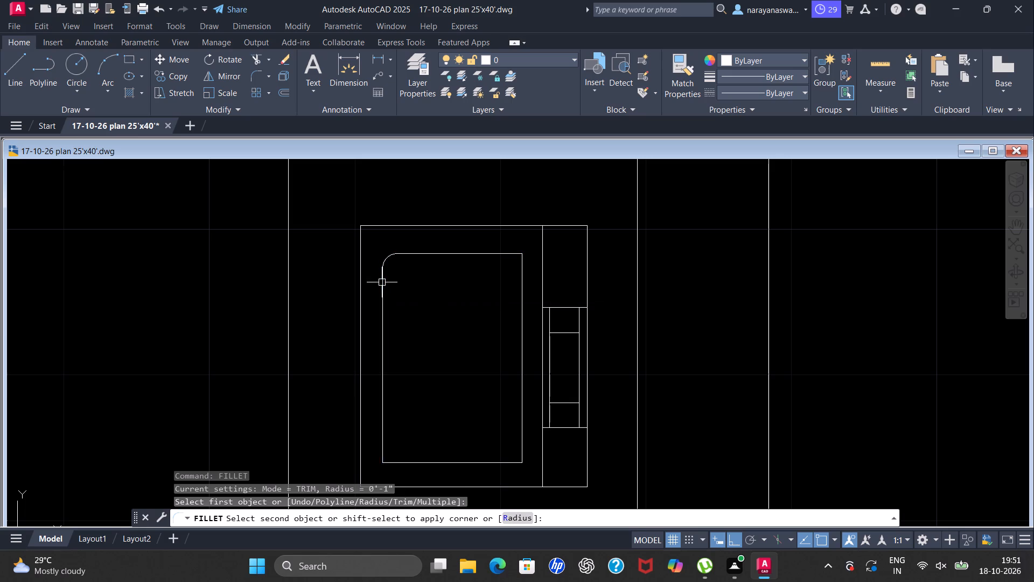
left_click(382, 282)
key("space")
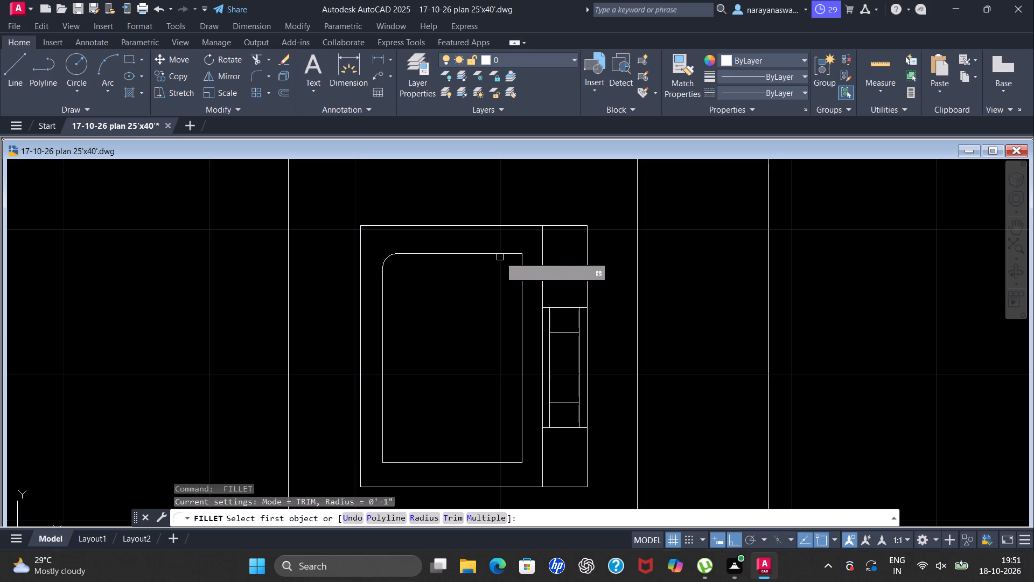
left_click(504, 254)
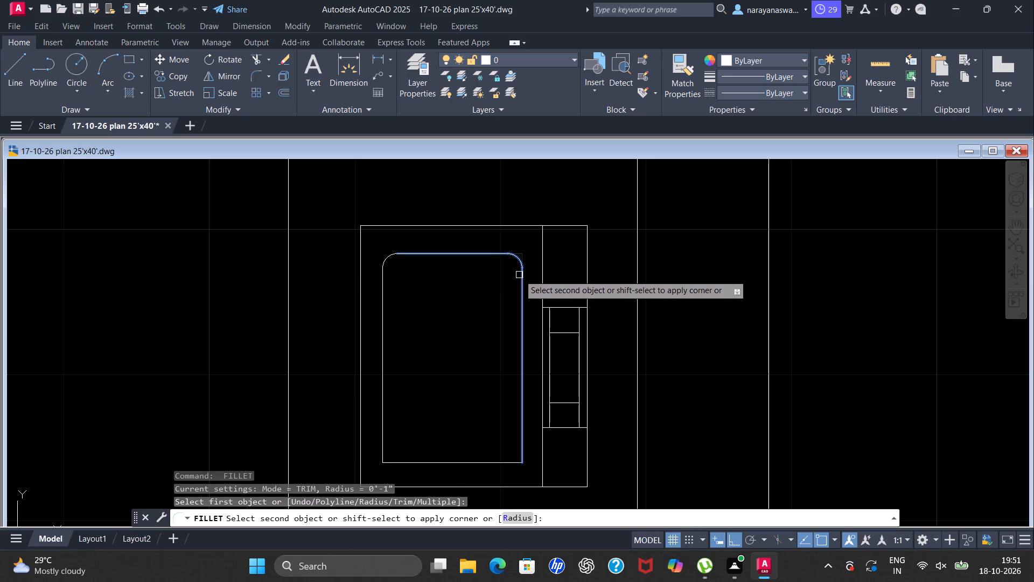
left_click(522, 275)
key("space")
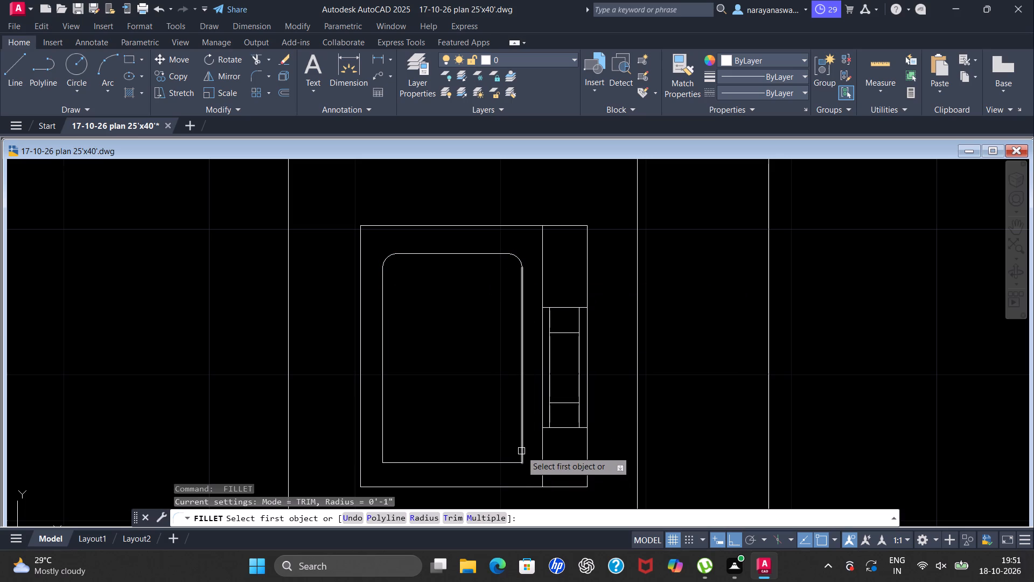
left_click(521, 450)
left_click(513, 461)
key("space")
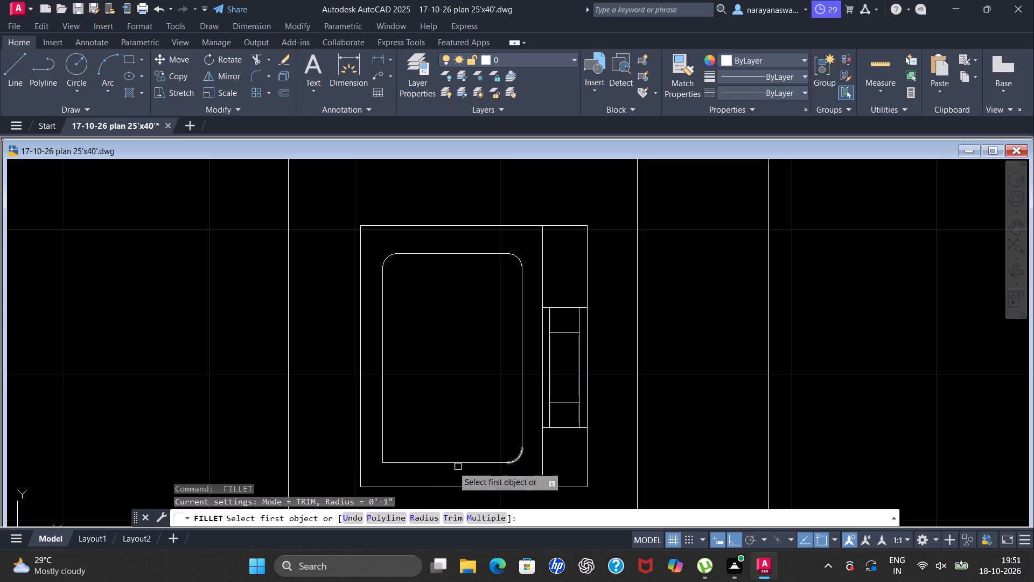
left_click(381, 447)
left_click(402, 463)
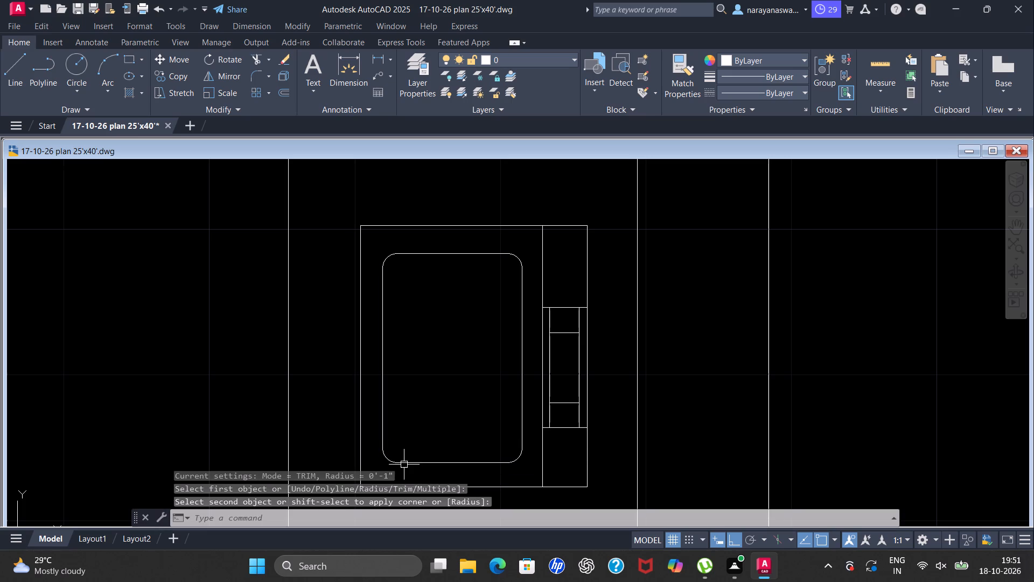
Save the drawing.
key("ctrl+s")
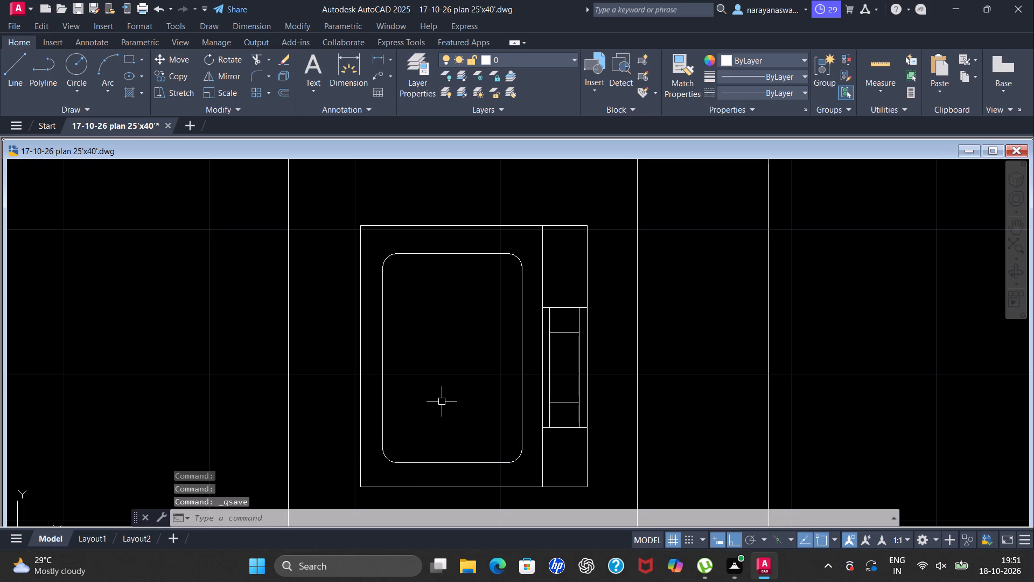
key("ctrl+s")
Examine the sink in the kitchen layout and the line work of its faucet strip up close.
scroll(423, 417, "down", 2)
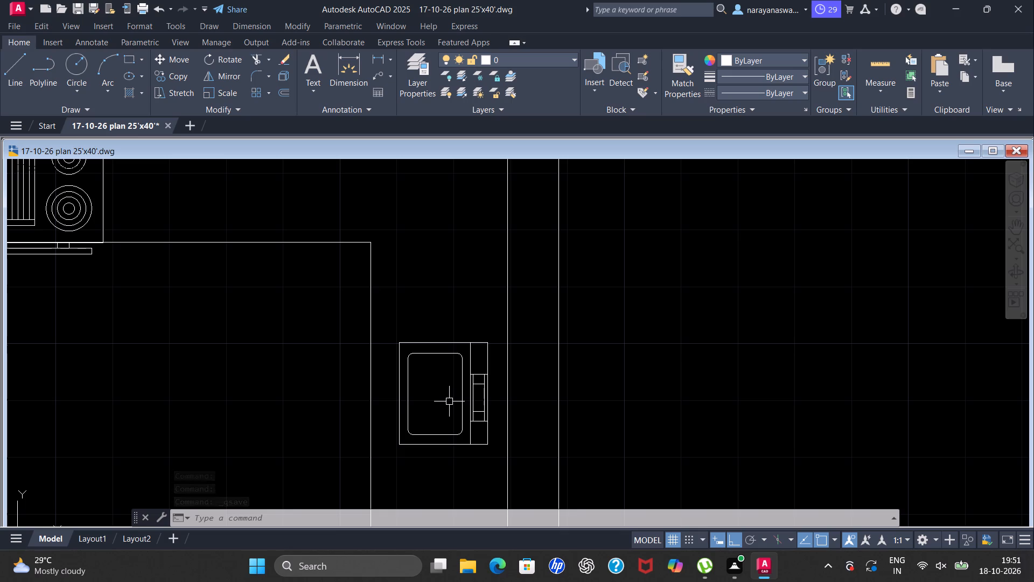
scroll(451, 356, "down", 2)
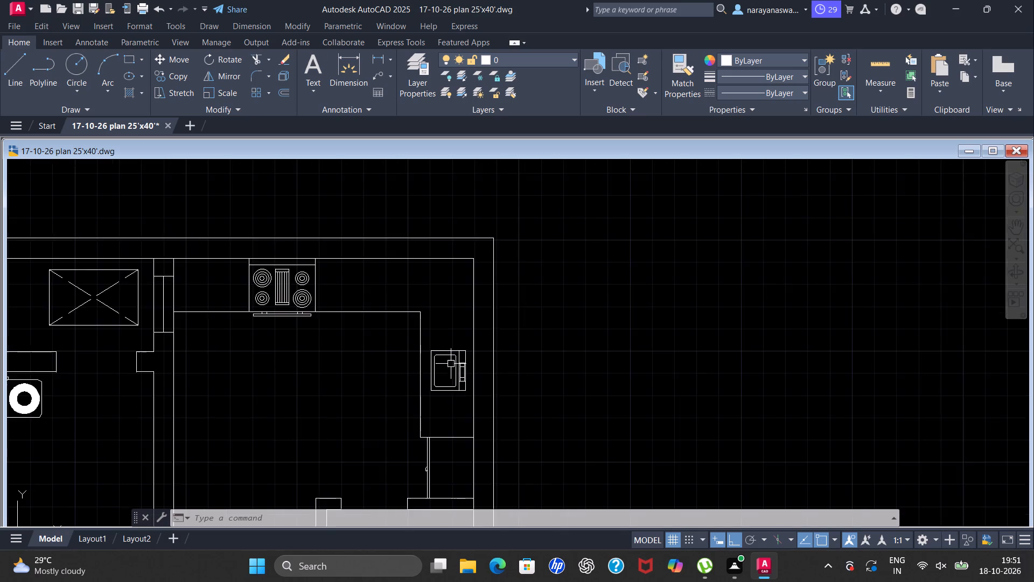
scroll(448, 371, "up", 3)
scroll(492, 337, "up", 1)
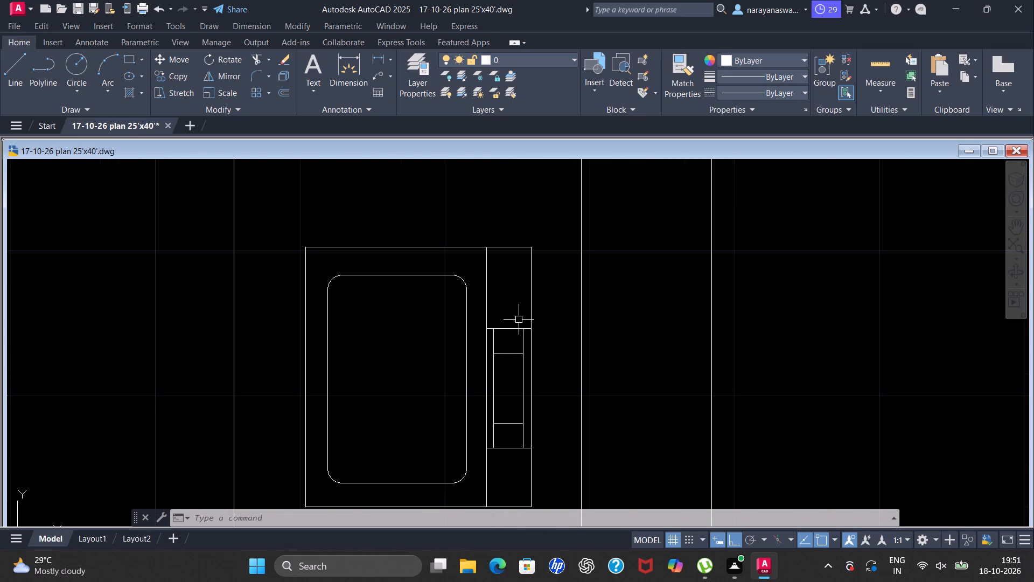
left_click_drag(518, 318, 517, 329)
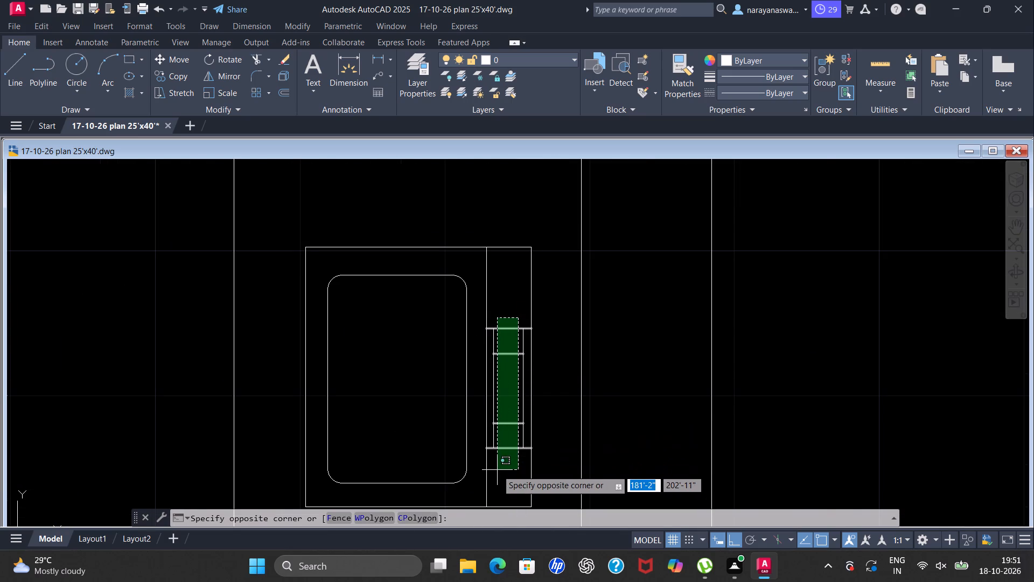
key("Escape")
scroll(527, 340, "up", 2)
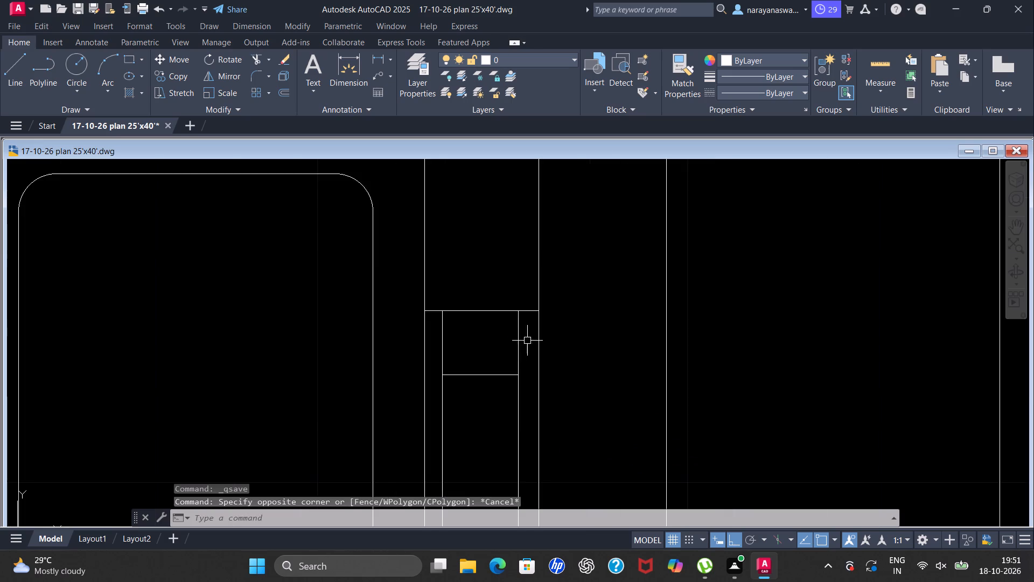
scroll(511, 359, "up", 1)
scroll(523, 272, "down", 2)
scroll(505, 426, "up", 1)
scroll(514, 370, "down", 2)
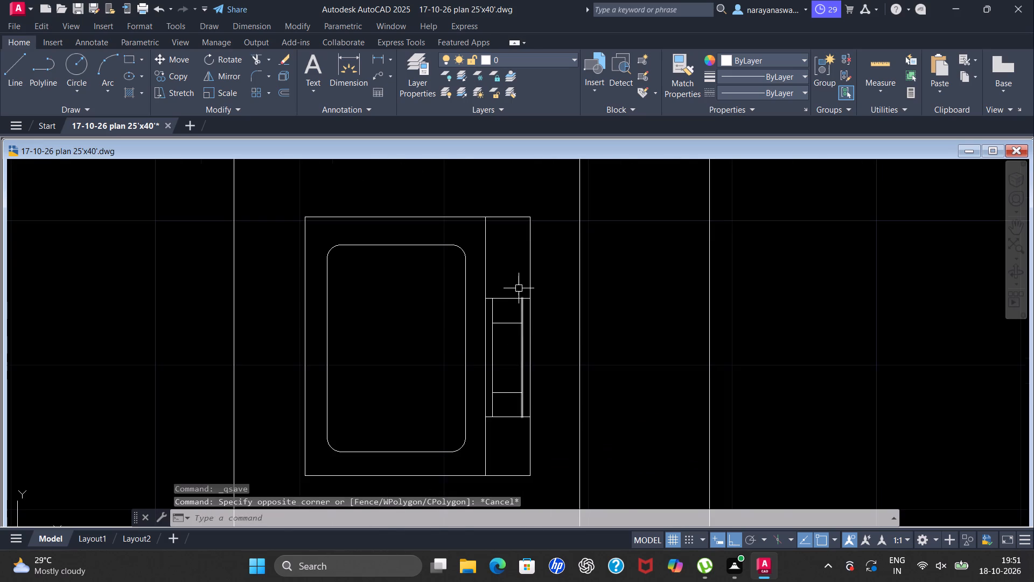
scroll(519, 287, "up", 2)
left_click(537, 325)
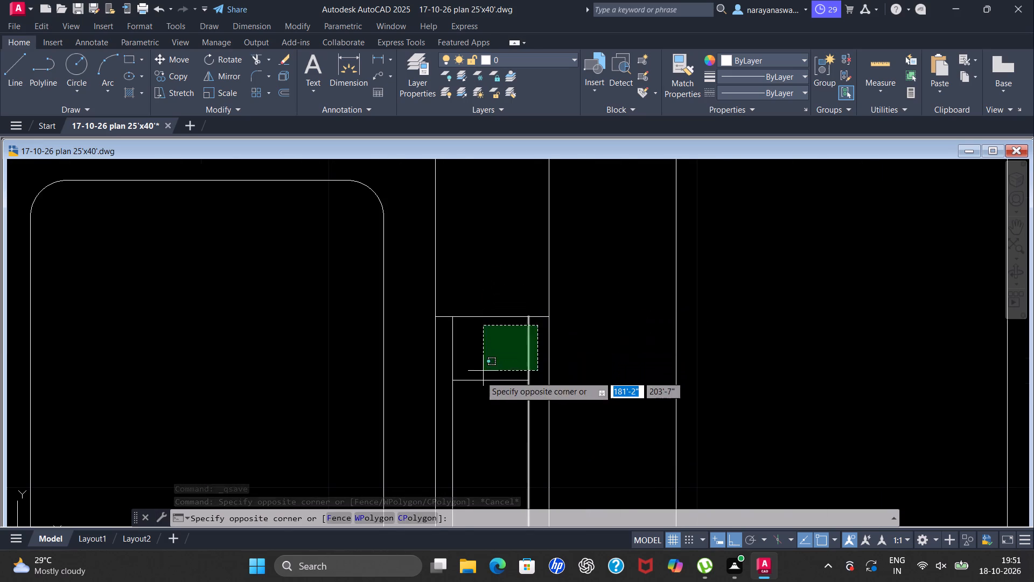
key("Escape")
scroll(458, 337, "down", 3)
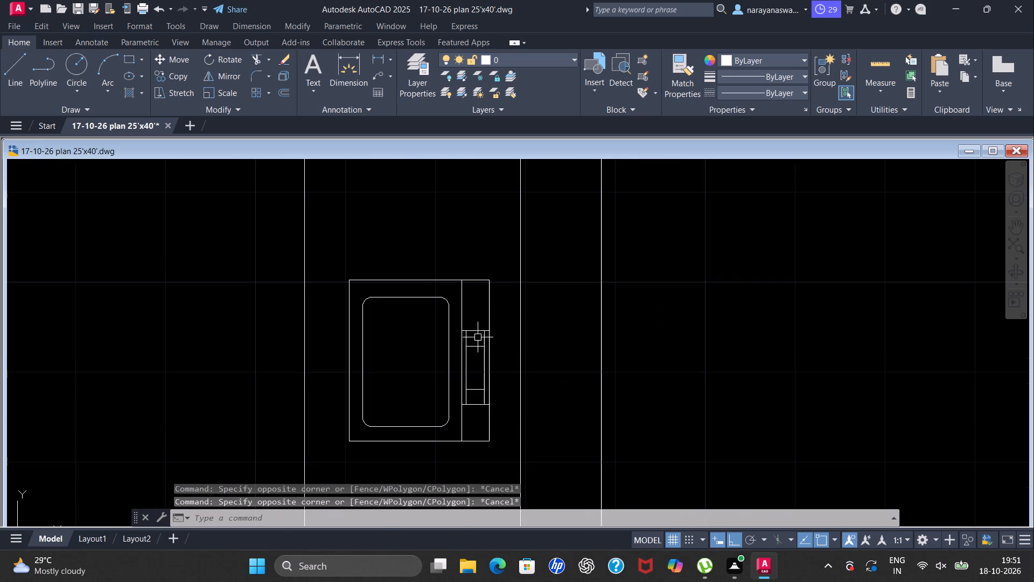
scroll(491, 455, "up", 2)
scroll(487, 371, "down", 1)
scroll(460, 184, "up", 1)
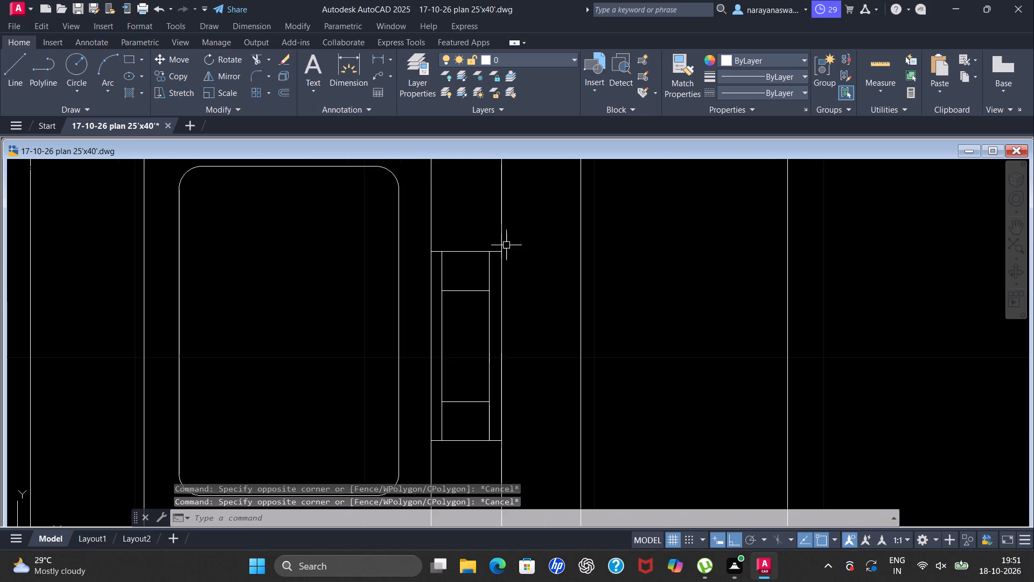
Move the faucet strip's cross lines and inner vertical lines about 1" upward within the kitchen sink.
left_click(494, 250)
left_click(484, 221)
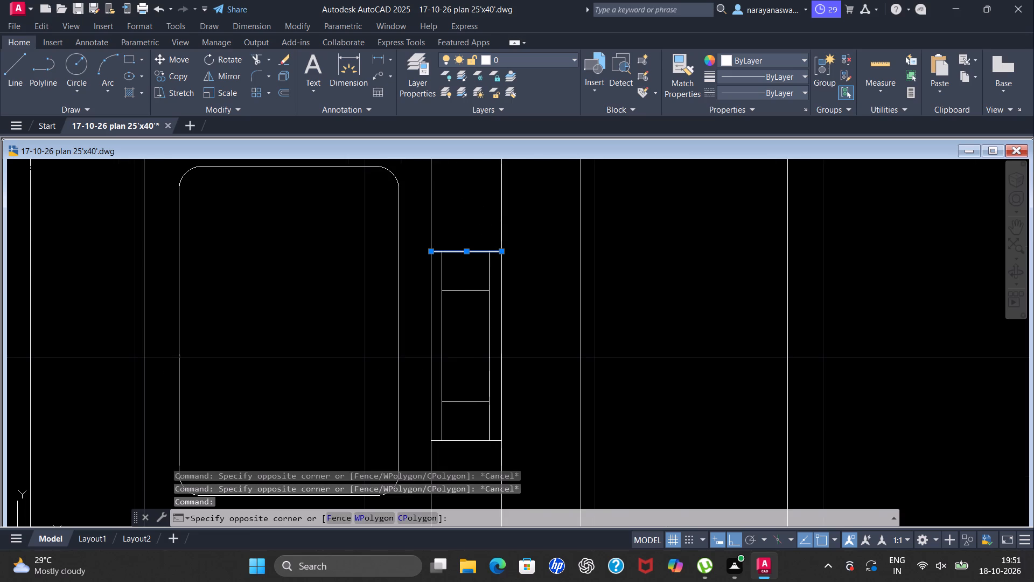
left_click(442, 465)
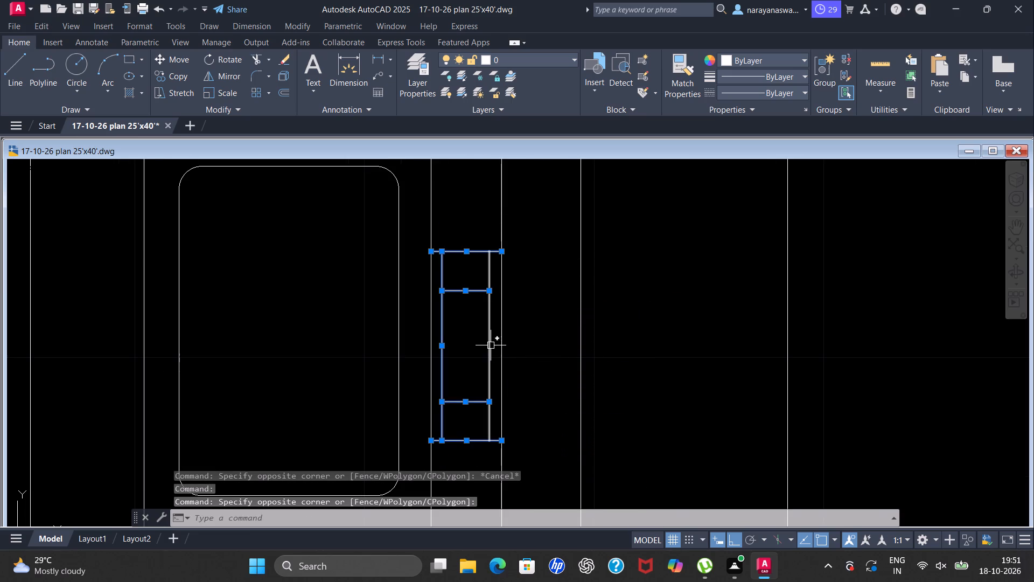
left_click(490, 345)
right_click(538, 311)
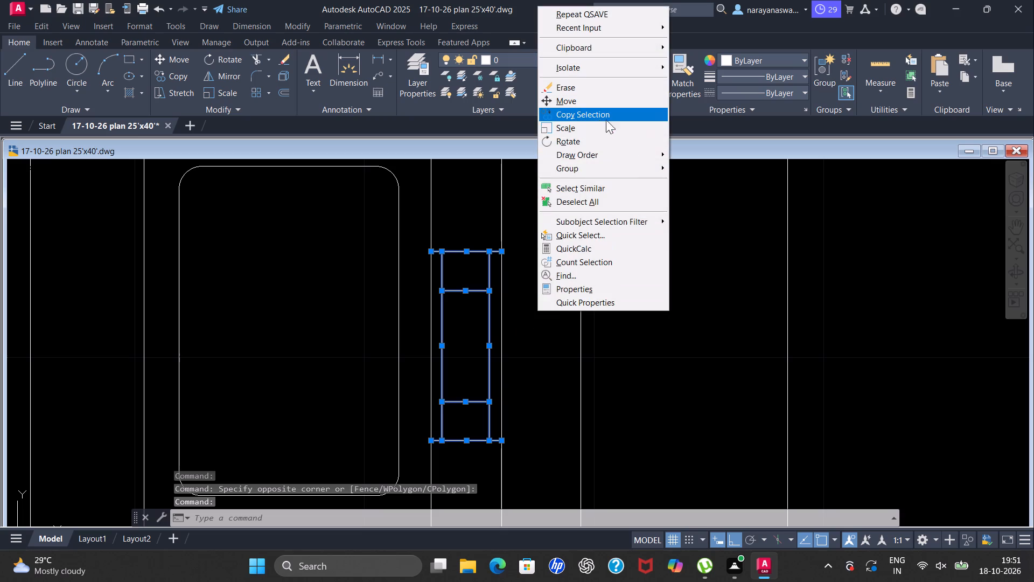
left_click(566, 97)
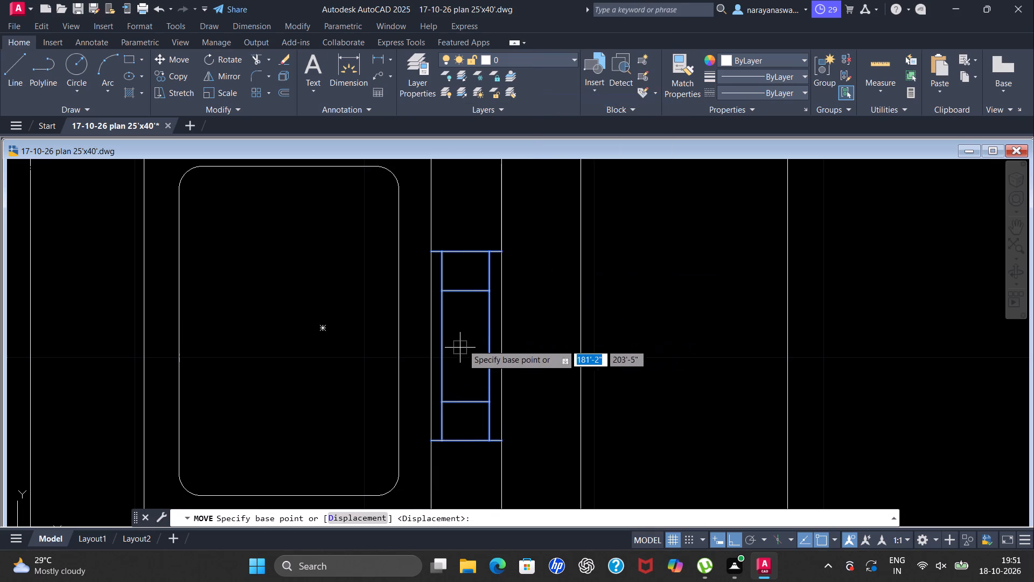
left_click(466, 339)
scroll(463, 313, "down", 1)
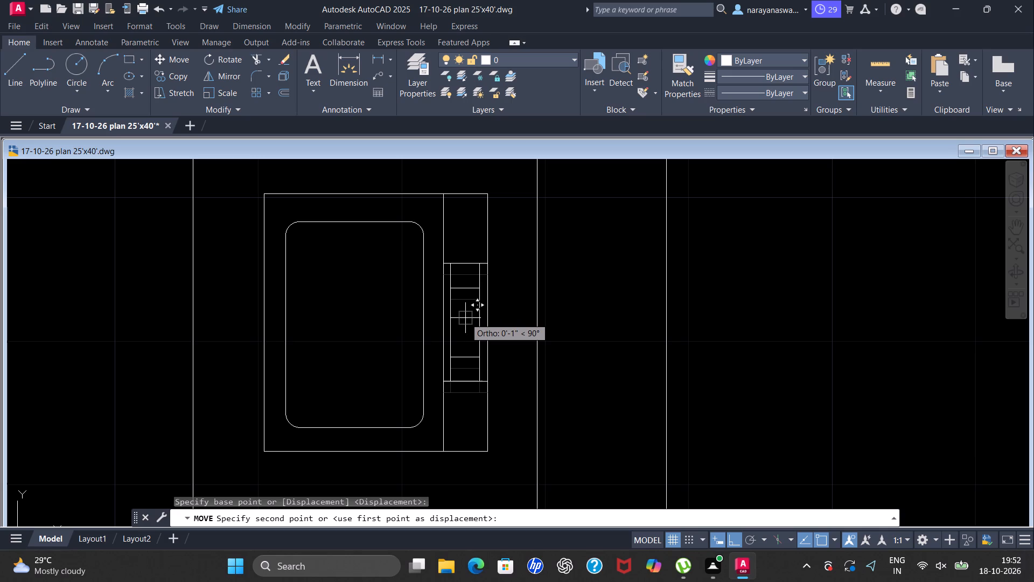
left_click(469, 315)
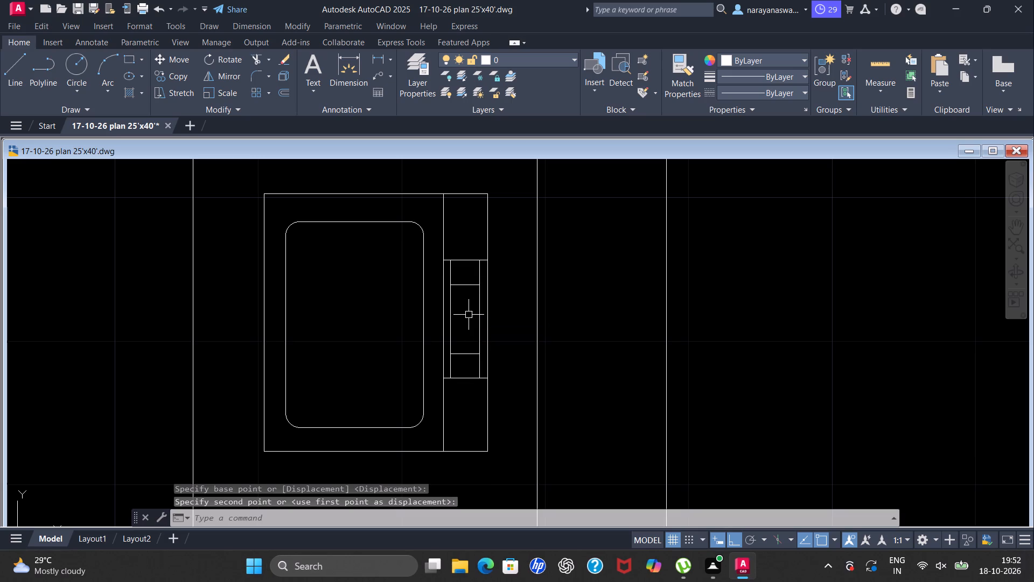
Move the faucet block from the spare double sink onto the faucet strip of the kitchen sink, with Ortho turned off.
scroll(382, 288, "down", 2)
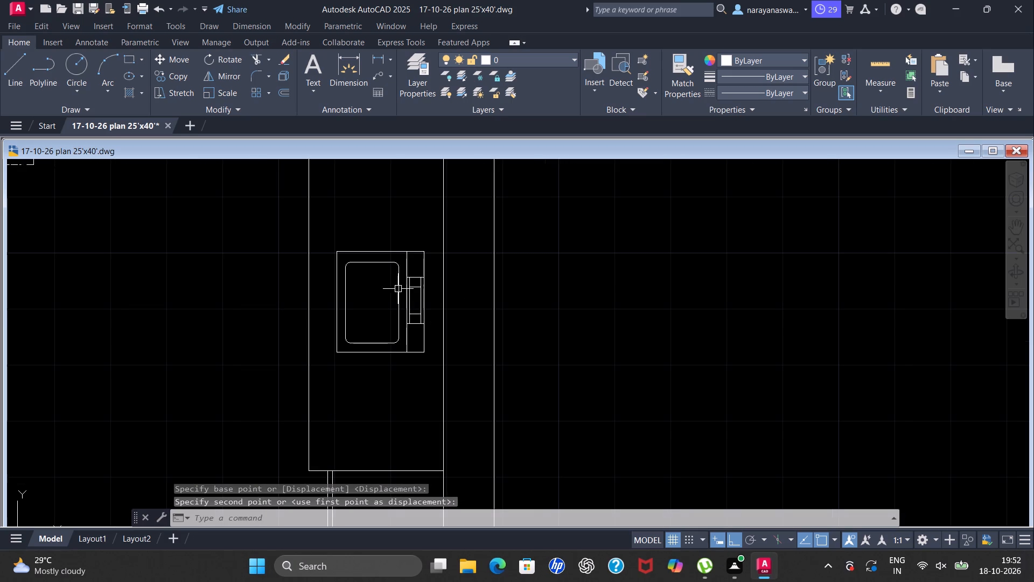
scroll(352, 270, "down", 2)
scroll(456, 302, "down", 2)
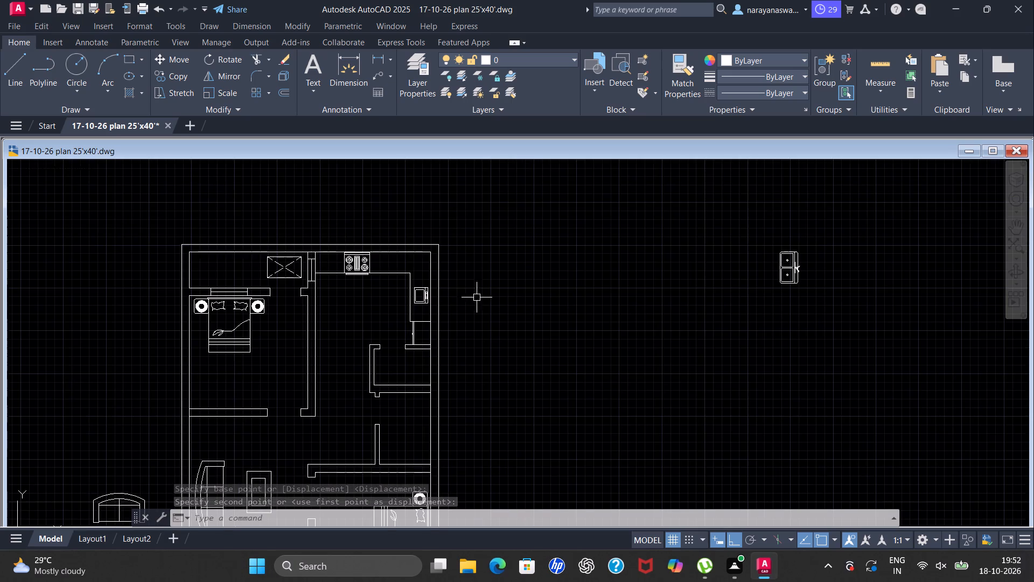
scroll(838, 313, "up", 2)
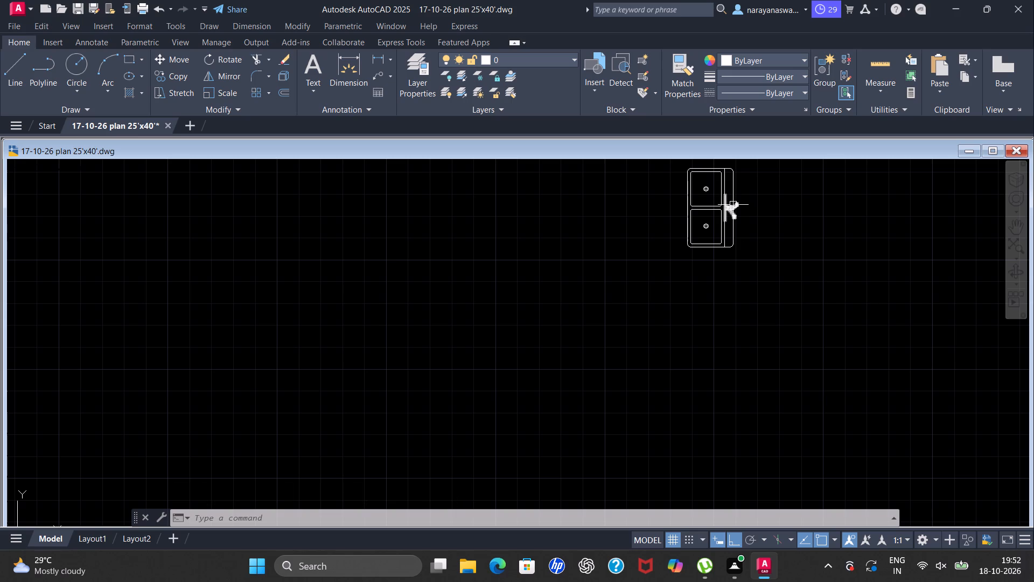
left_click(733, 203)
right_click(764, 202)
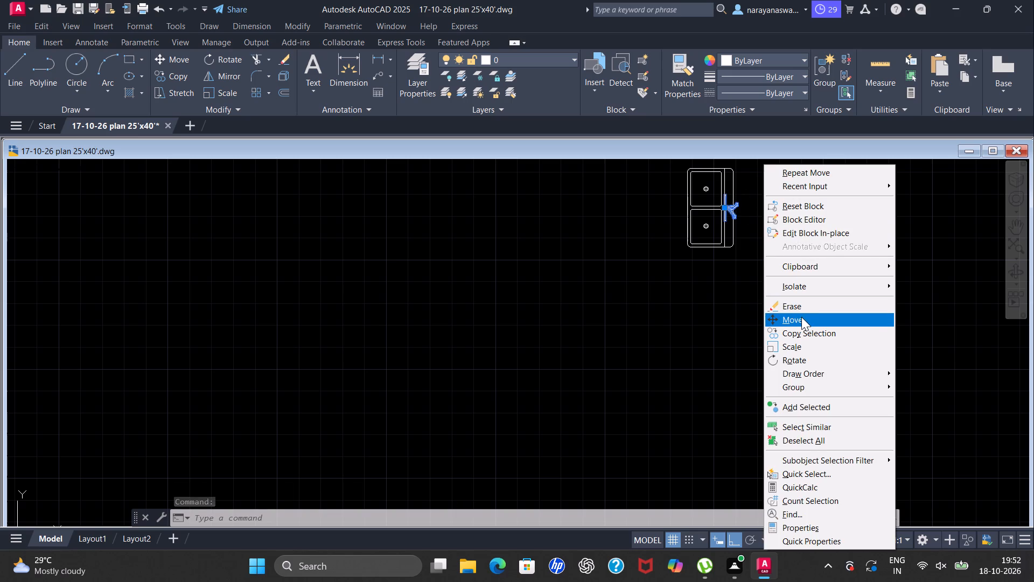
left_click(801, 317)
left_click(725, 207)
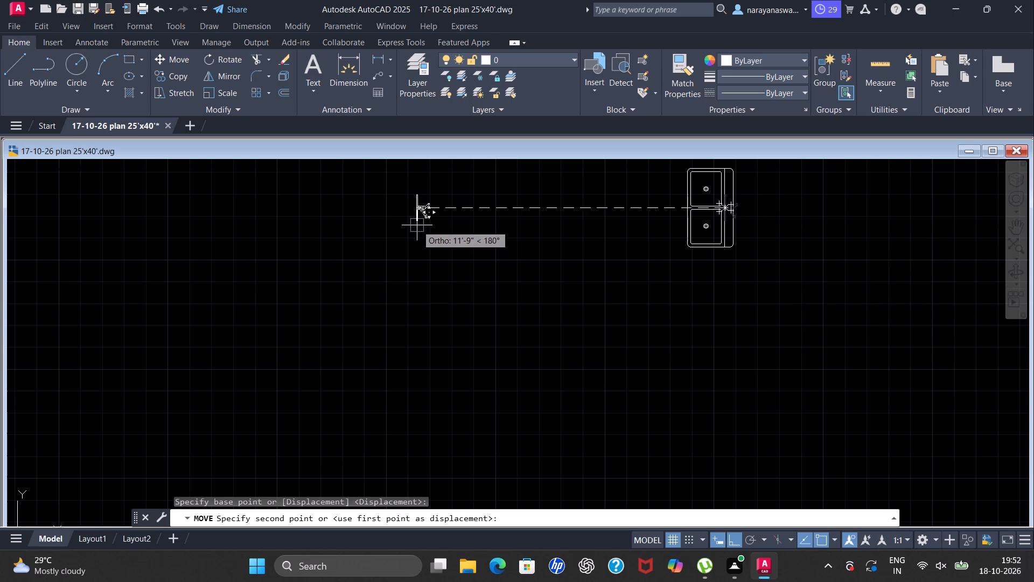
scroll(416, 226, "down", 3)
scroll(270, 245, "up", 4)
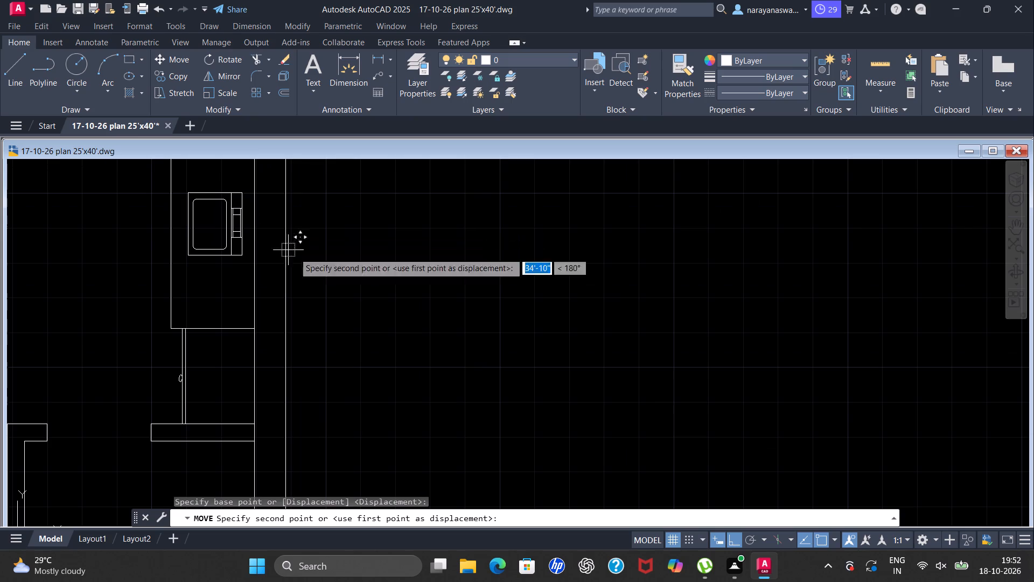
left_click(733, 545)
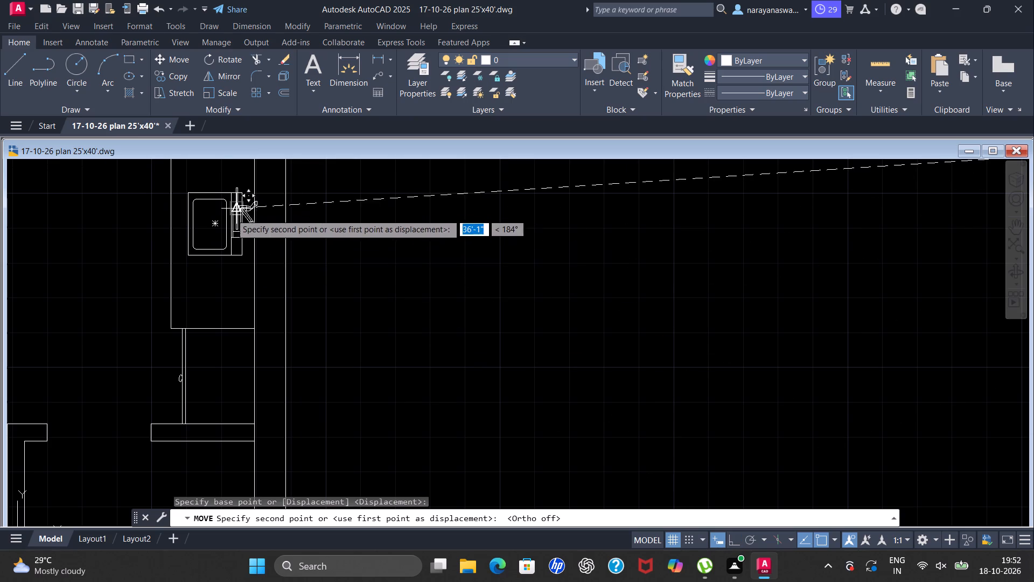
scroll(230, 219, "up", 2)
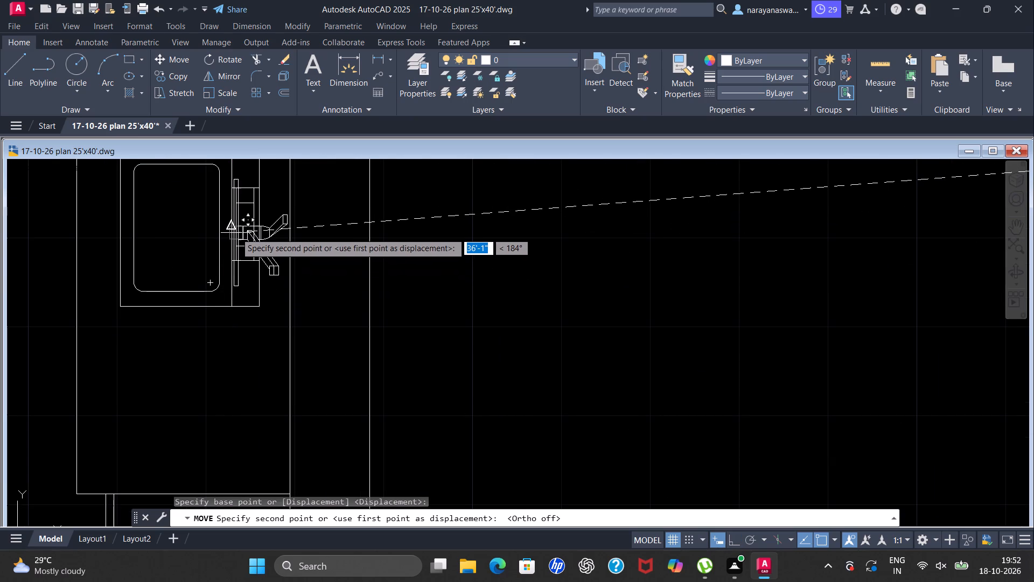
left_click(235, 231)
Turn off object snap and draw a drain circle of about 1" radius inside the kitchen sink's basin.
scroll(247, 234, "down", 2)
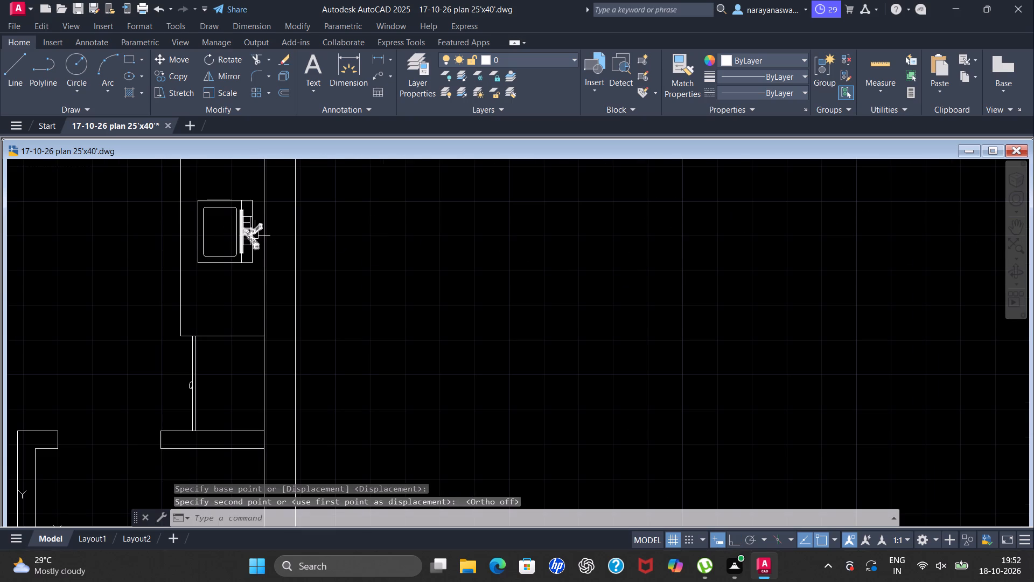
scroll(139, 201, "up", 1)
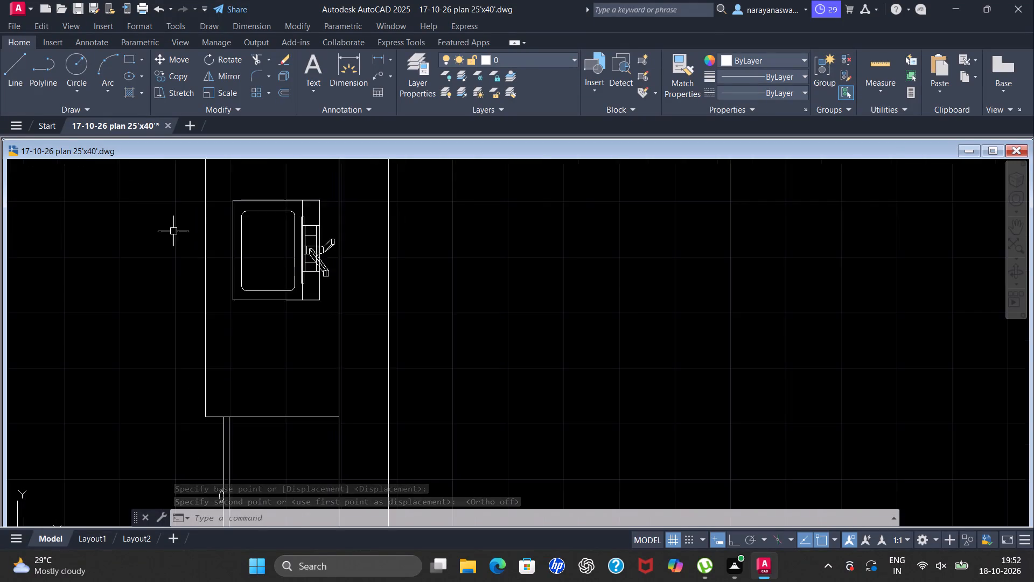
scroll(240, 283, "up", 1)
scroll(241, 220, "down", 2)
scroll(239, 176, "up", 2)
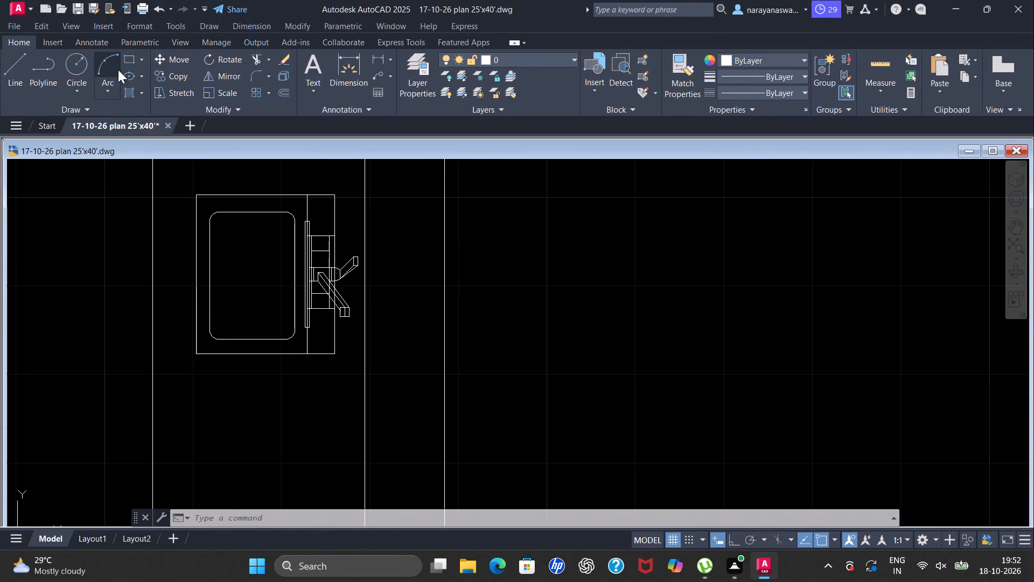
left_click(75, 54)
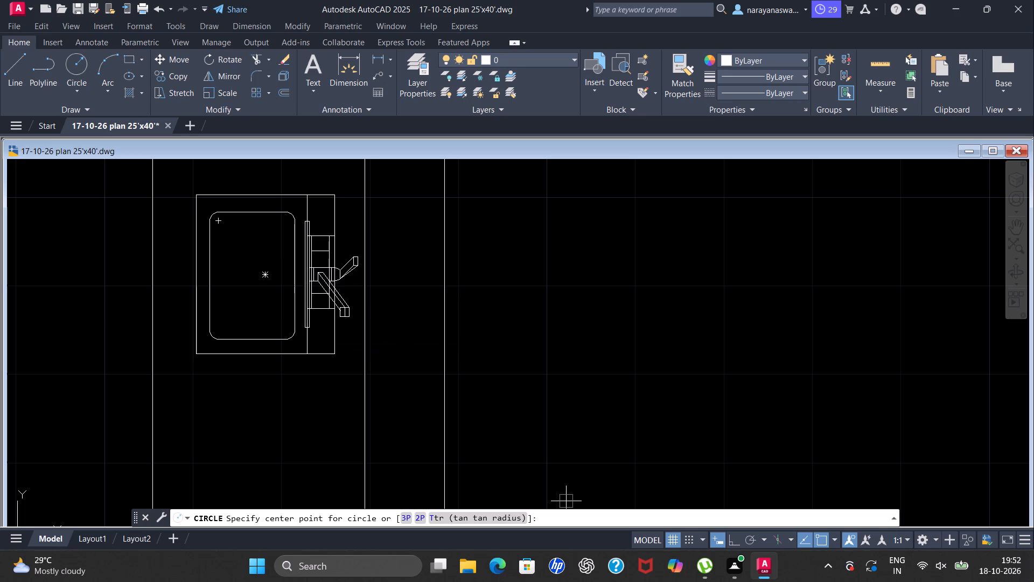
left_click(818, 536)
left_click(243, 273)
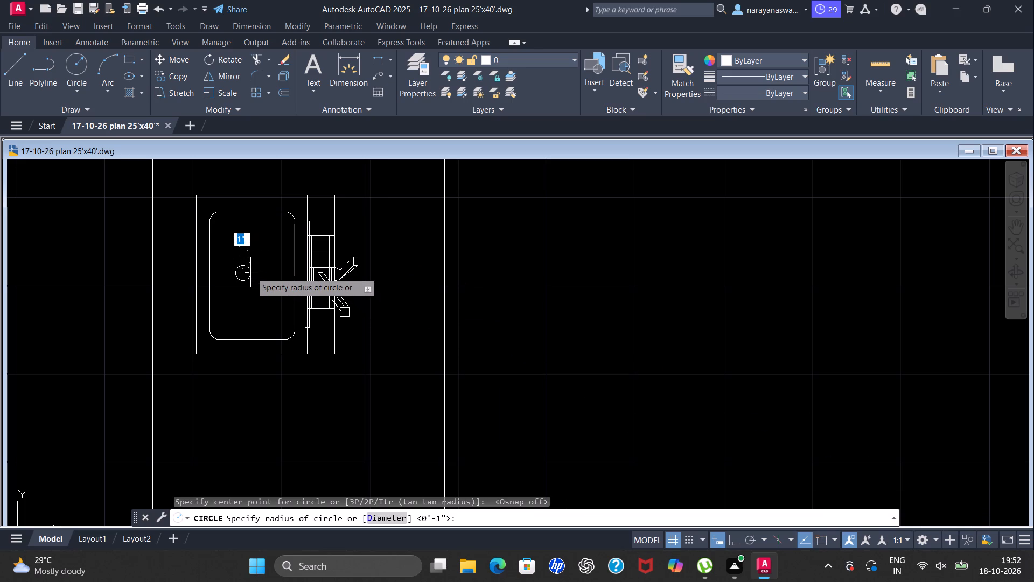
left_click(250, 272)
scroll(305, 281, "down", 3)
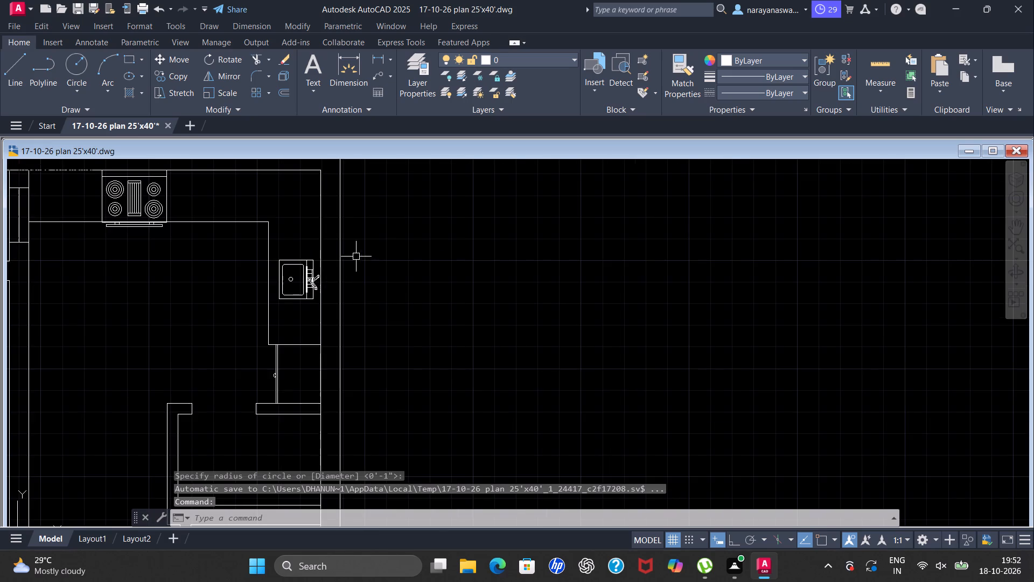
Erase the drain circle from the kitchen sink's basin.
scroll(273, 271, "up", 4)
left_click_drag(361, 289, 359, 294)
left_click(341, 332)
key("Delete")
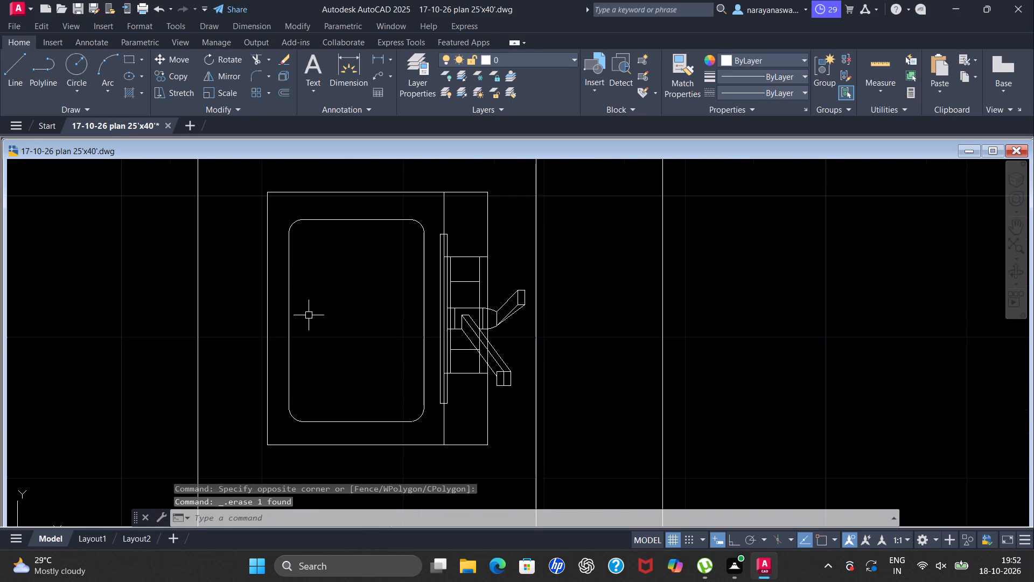
Draw a small drain circle near the middle of the kitchen sink's basin.
left_click(69, 66)
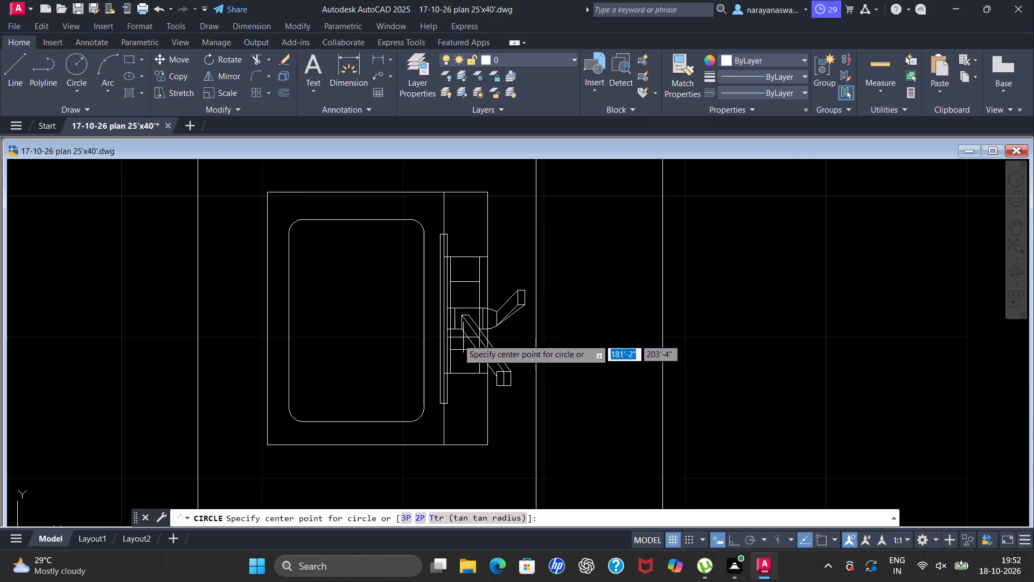
left_click(355, 314)
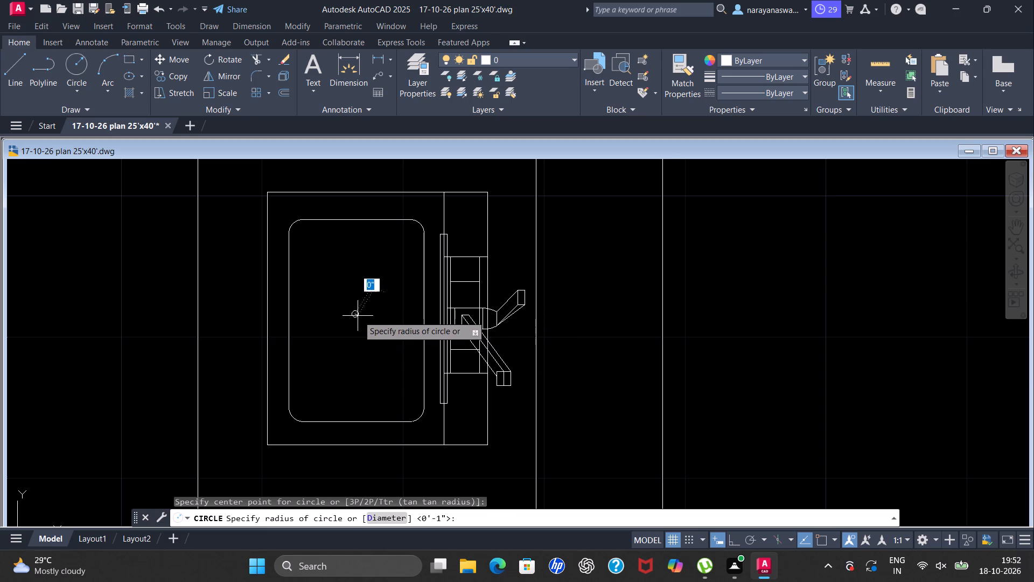
left_click(365, 320)
scroll(344, 338, "down", 2)
scroll(401, 333, "up", 1)
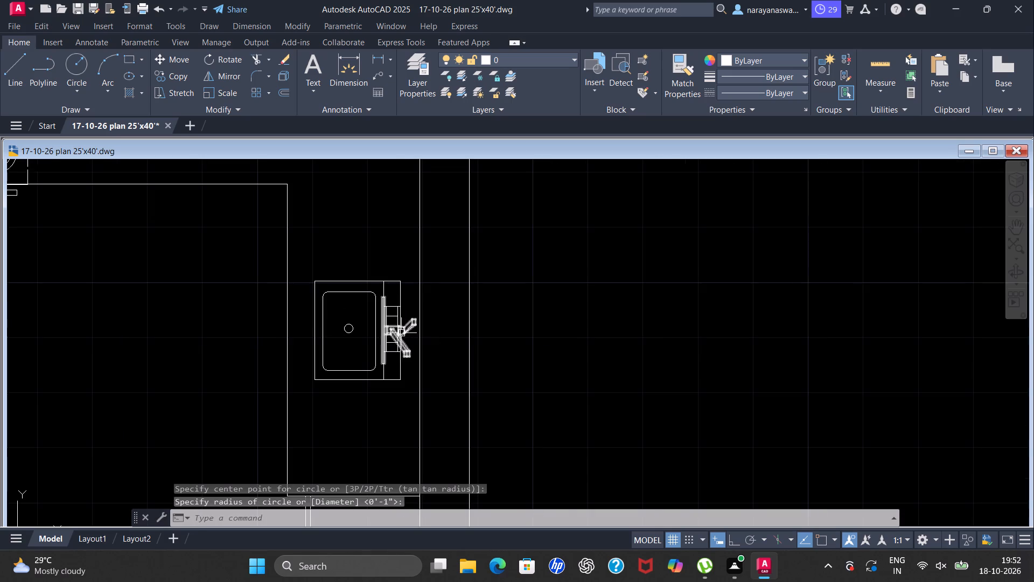
scroll(401, 333, "up", 1)
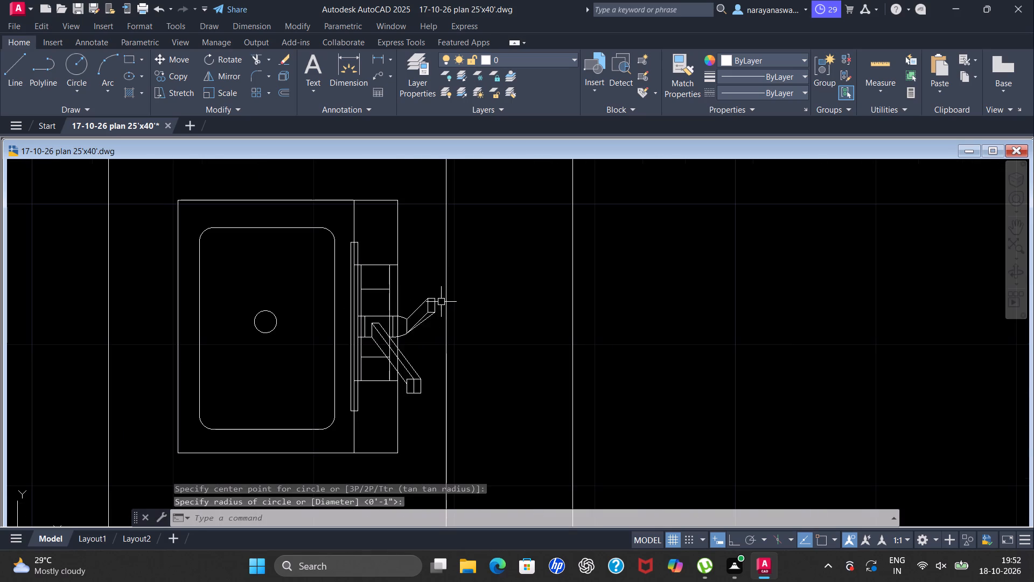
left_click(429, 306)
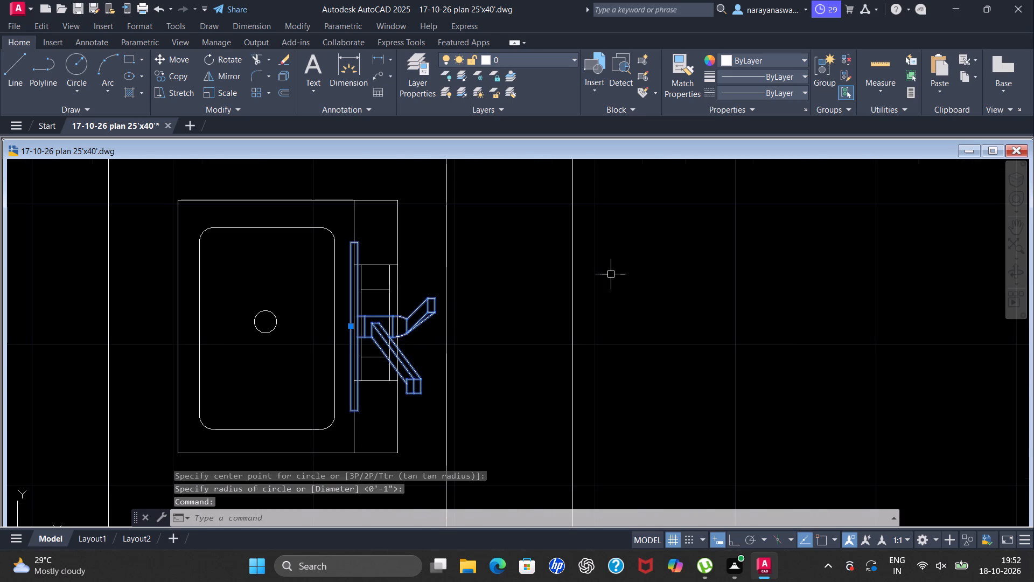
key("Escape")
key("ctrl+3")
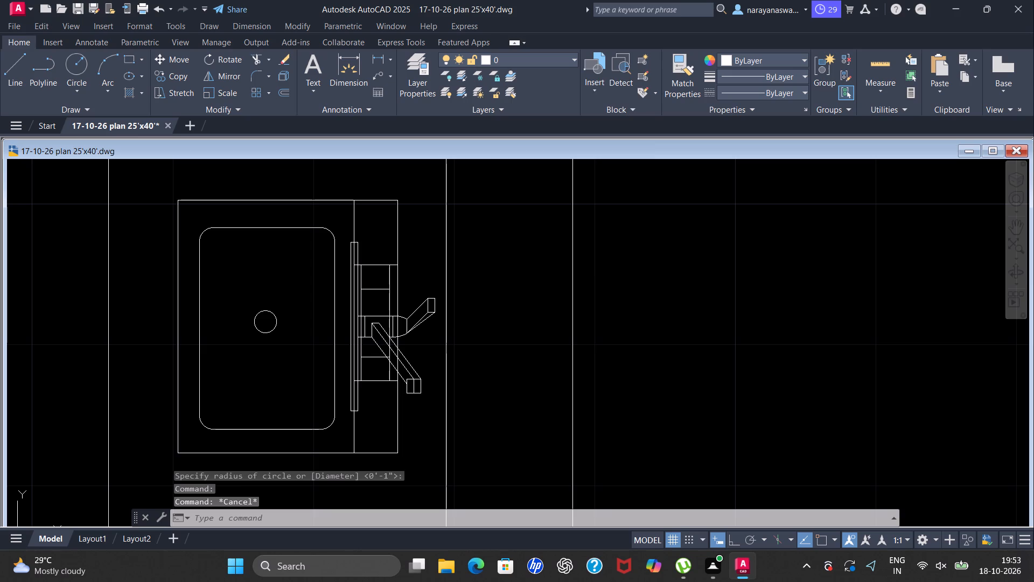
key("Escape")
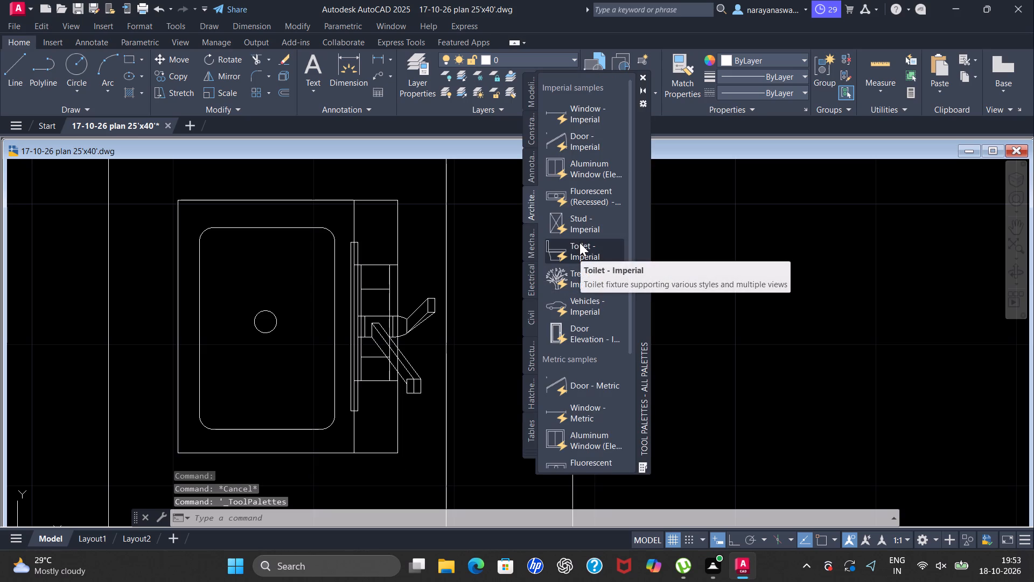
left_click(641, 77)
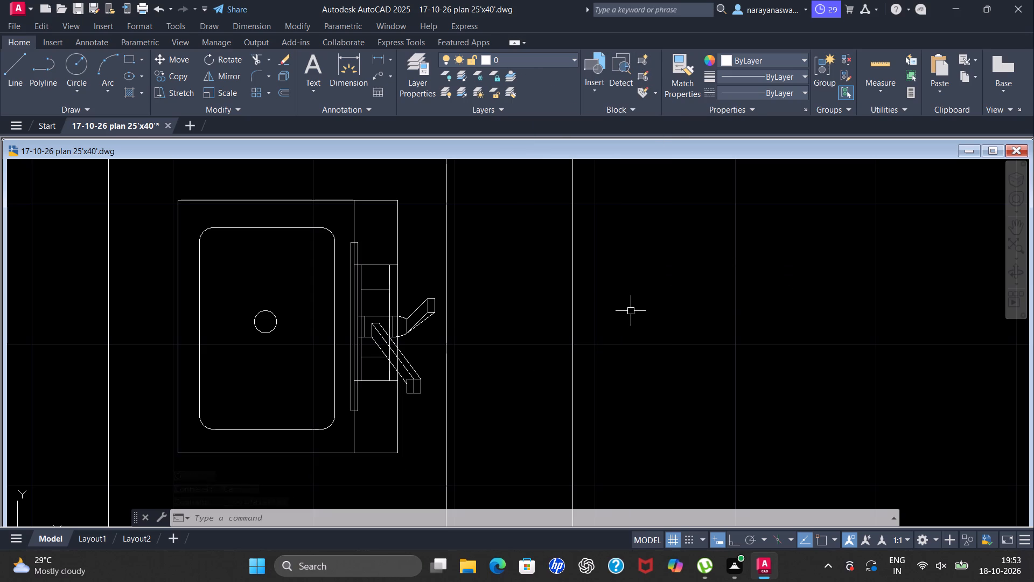
Insert the top-view single-handle faucet block from the DesignCenter's Kitchens.dwg blocks into empty space beside the kitchen sink.
key("ctrl+2")
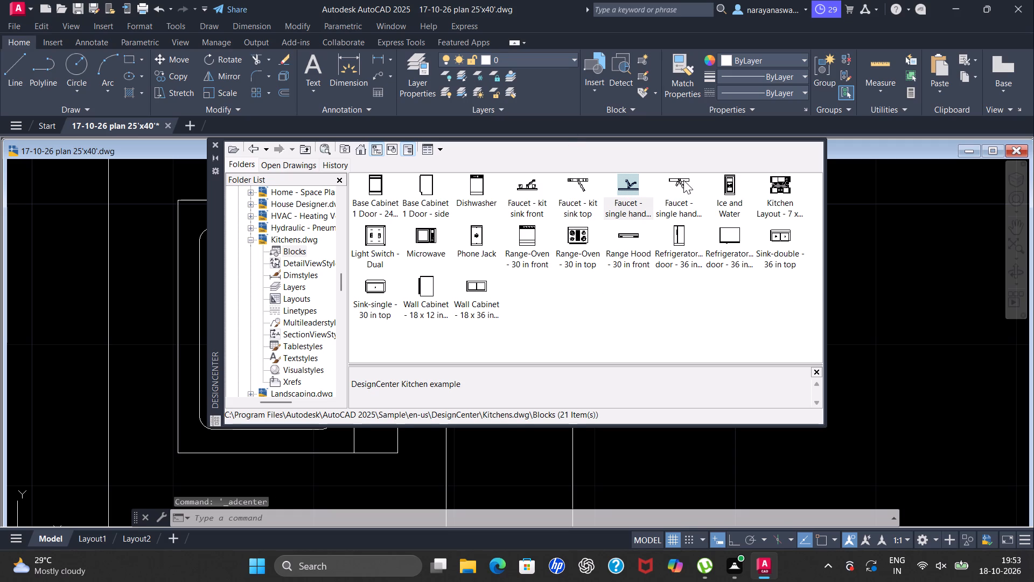
left_click_drag(676, 181, 874, 293)
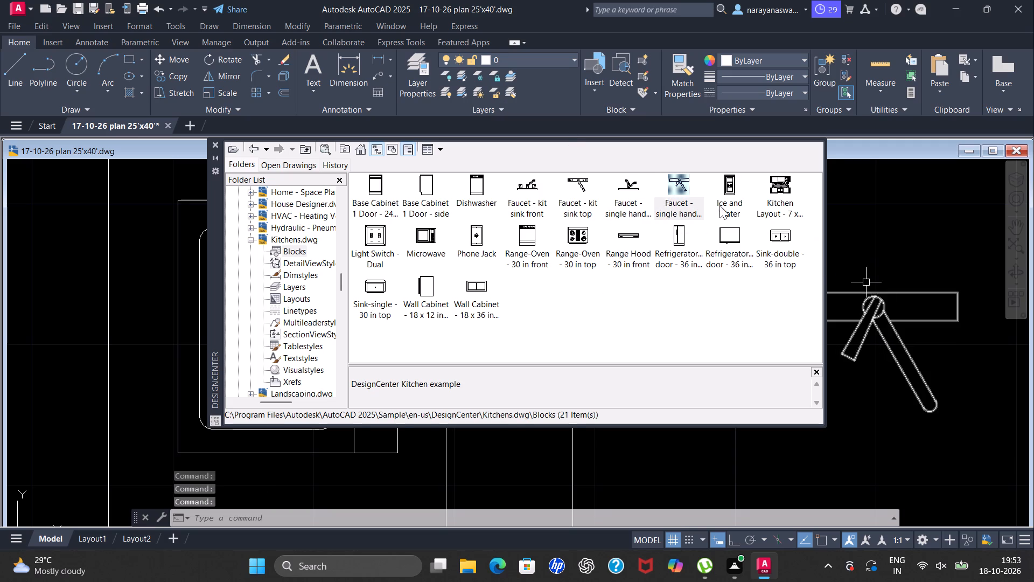
left_click(216, 143)
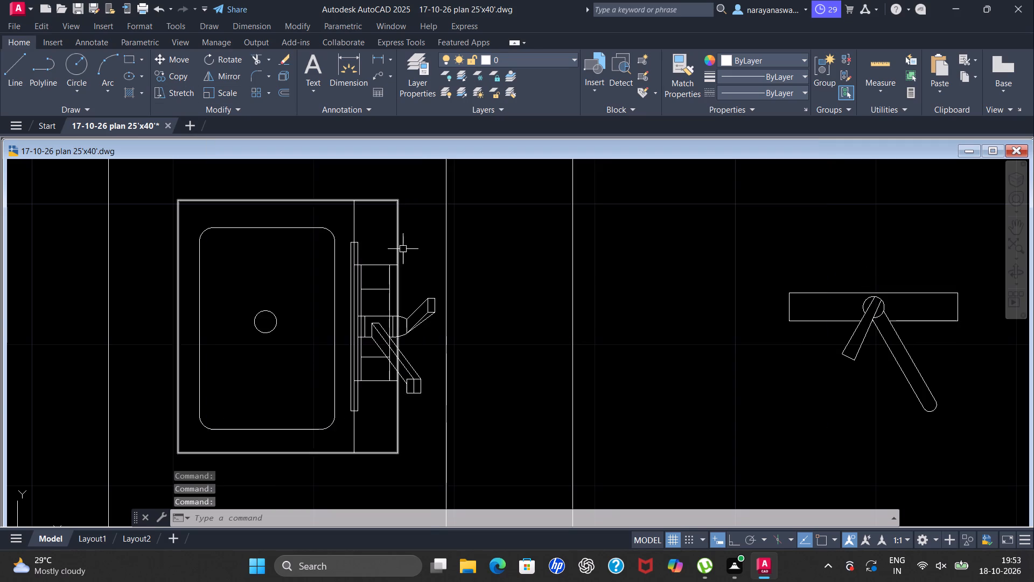
Erase the front-view faucet block overlapping the kitchen sink's faucet strip.
scroll(404, 250, "down", 1)
left_click(411, 294)
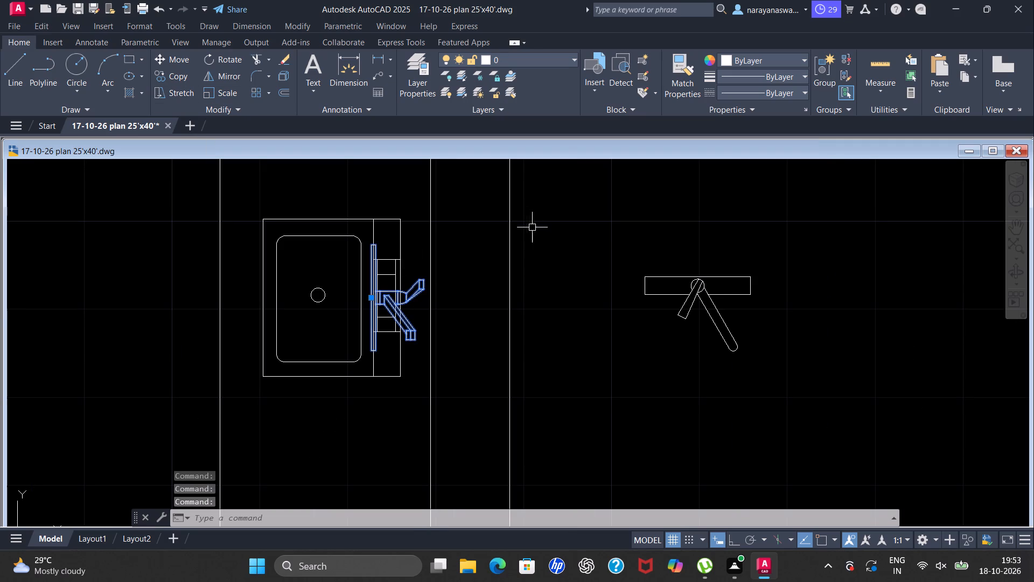
right_click(581, 233)
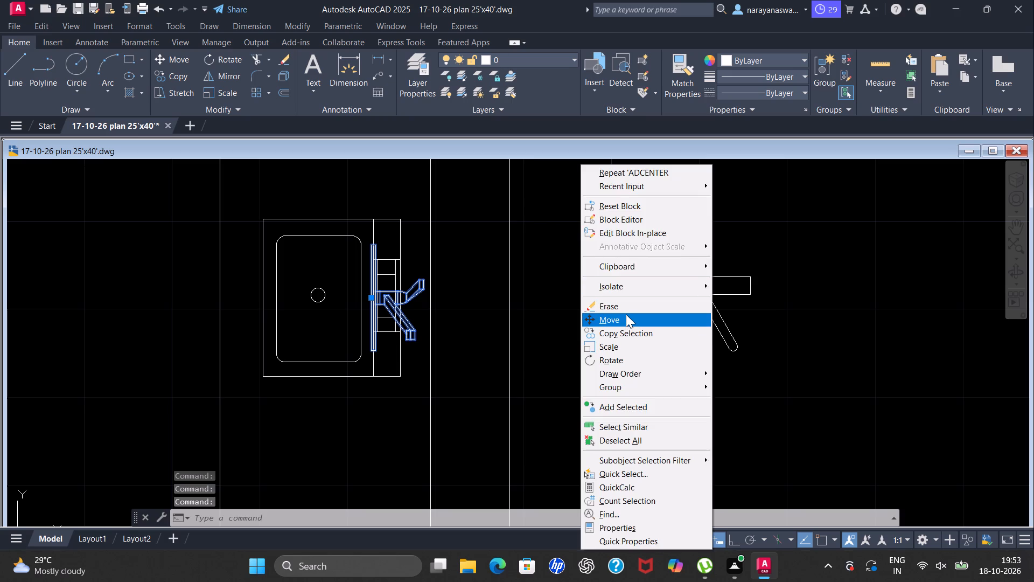
left_click(625, 302)
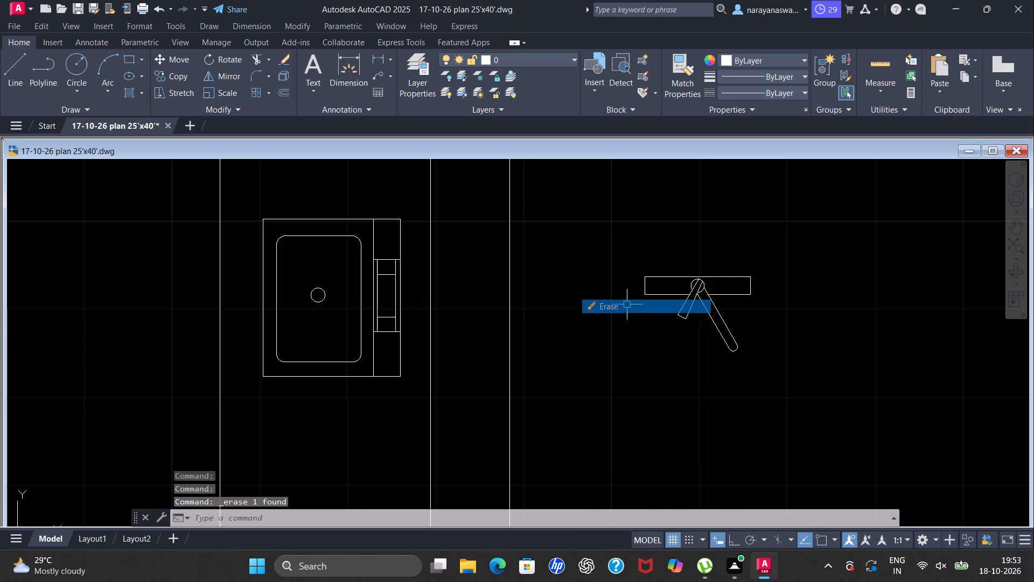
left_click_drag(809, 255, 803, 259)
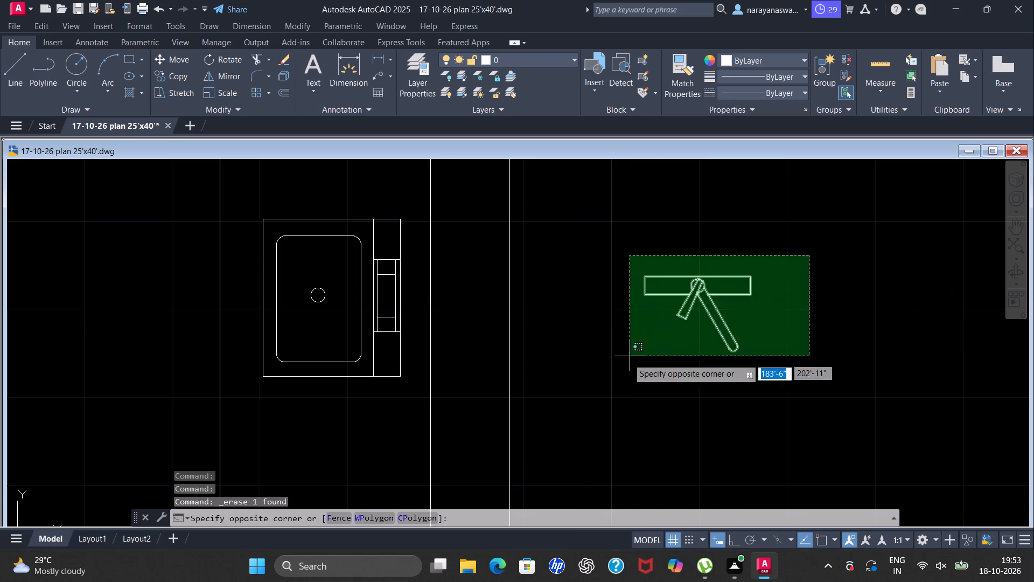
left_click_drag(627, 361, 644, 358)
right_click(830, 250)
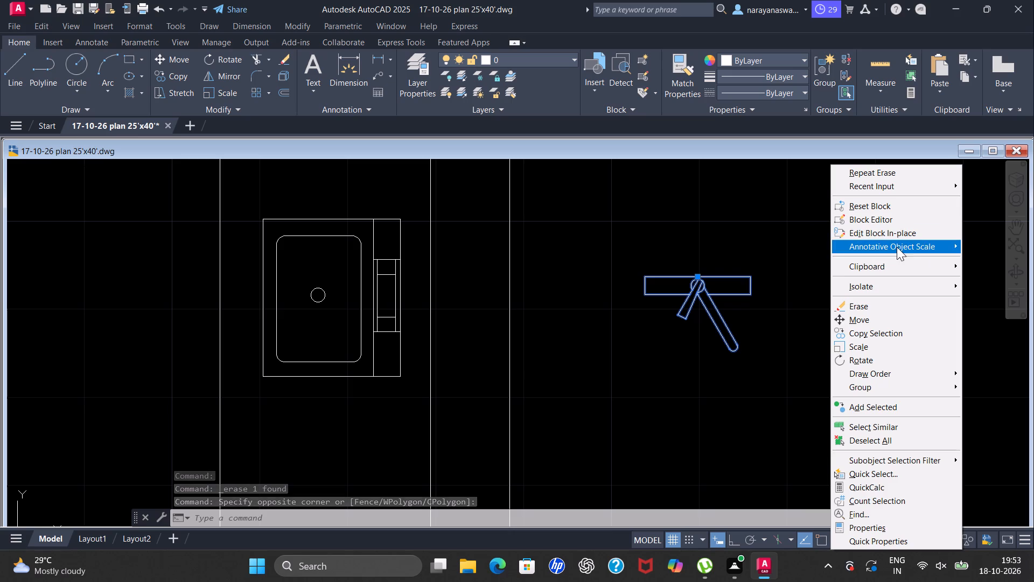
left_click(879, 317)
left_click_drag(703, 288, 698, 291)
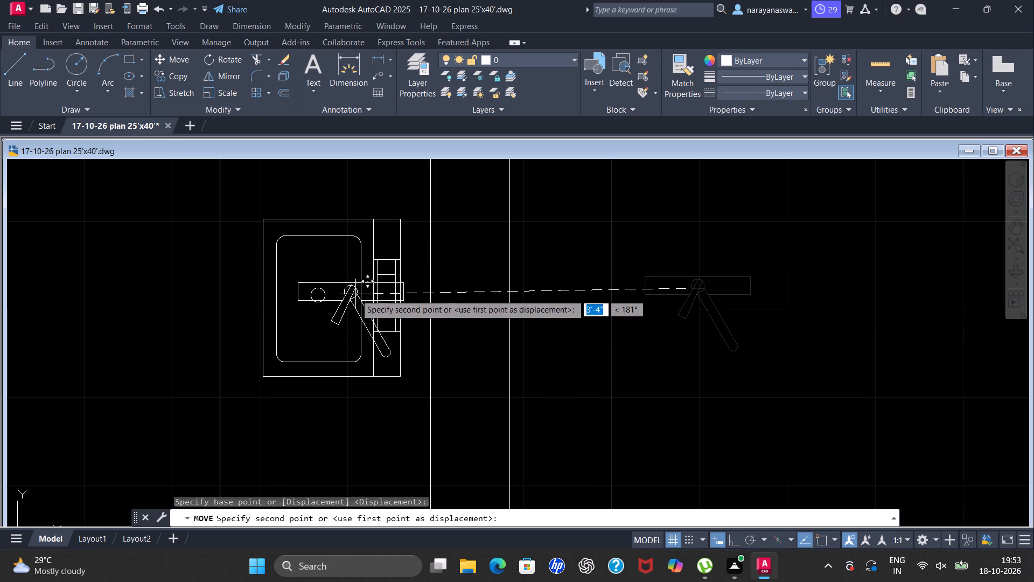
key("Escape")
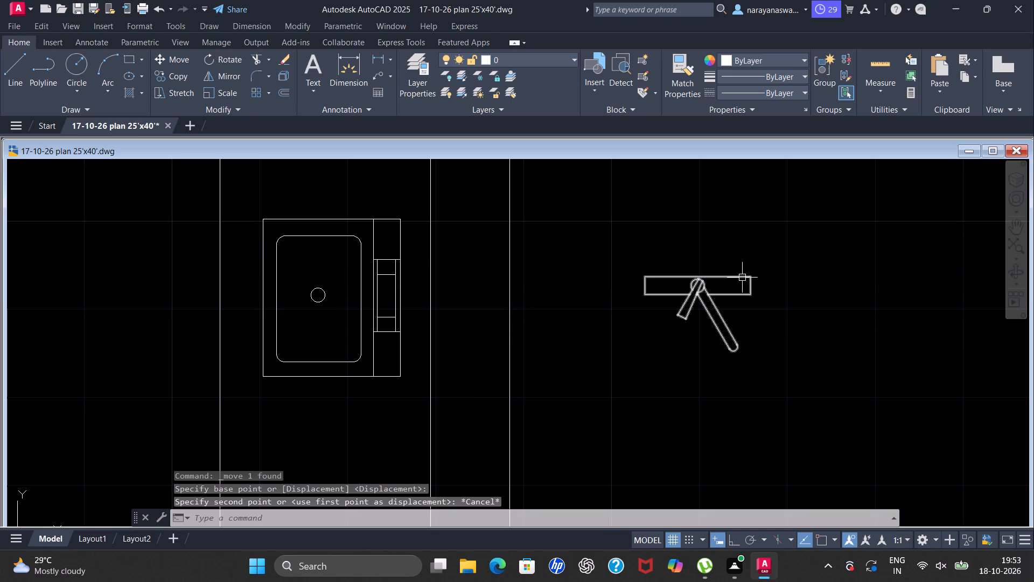
Rotate the top-view faucet block beside the kitchen sink about a base point near the end of its rectangular base plate.
left_click(740, 278)
right_click_drag(758, 226, 750, 228)
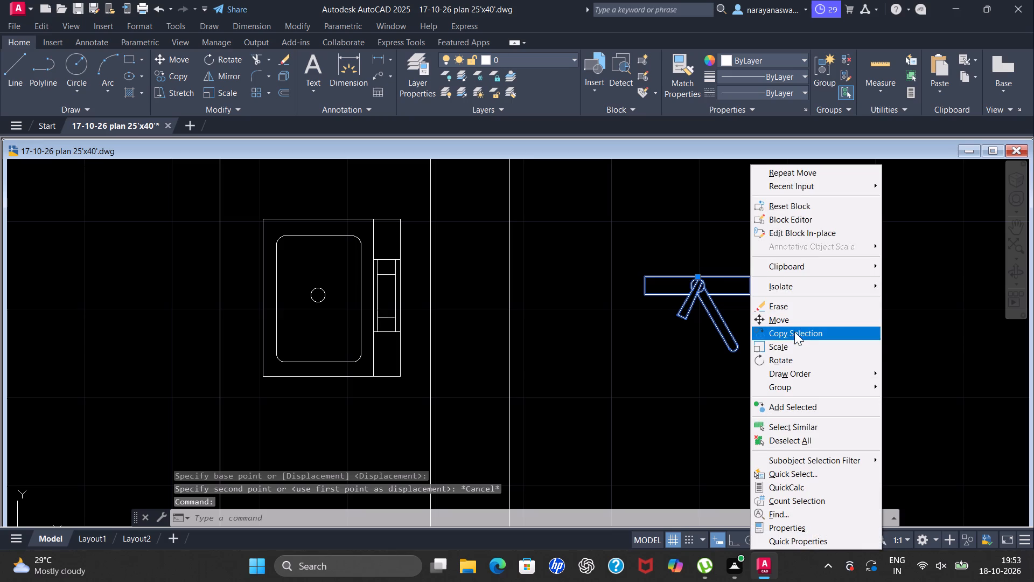
left_click(785, 361)
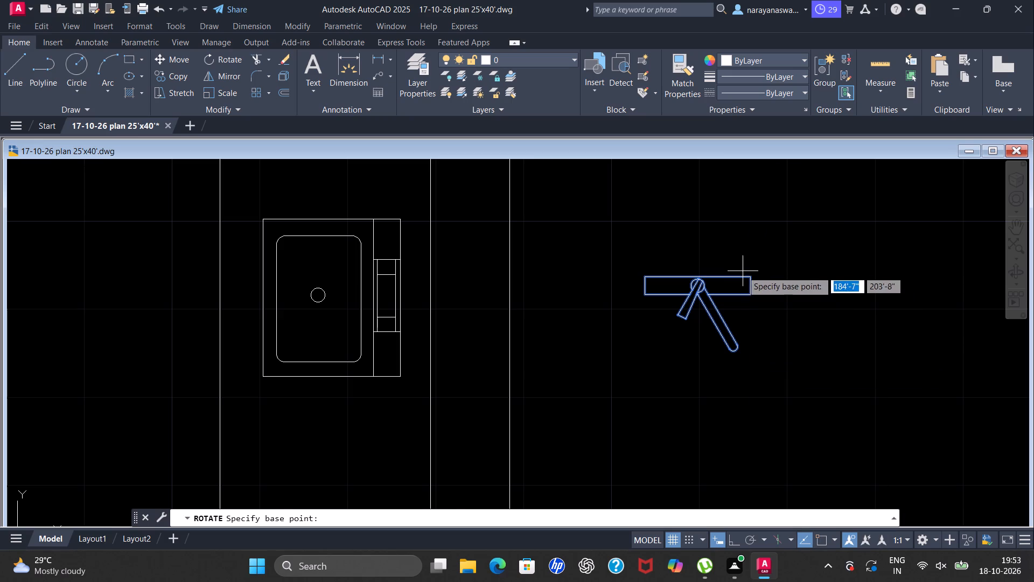
left_click(742, 271)
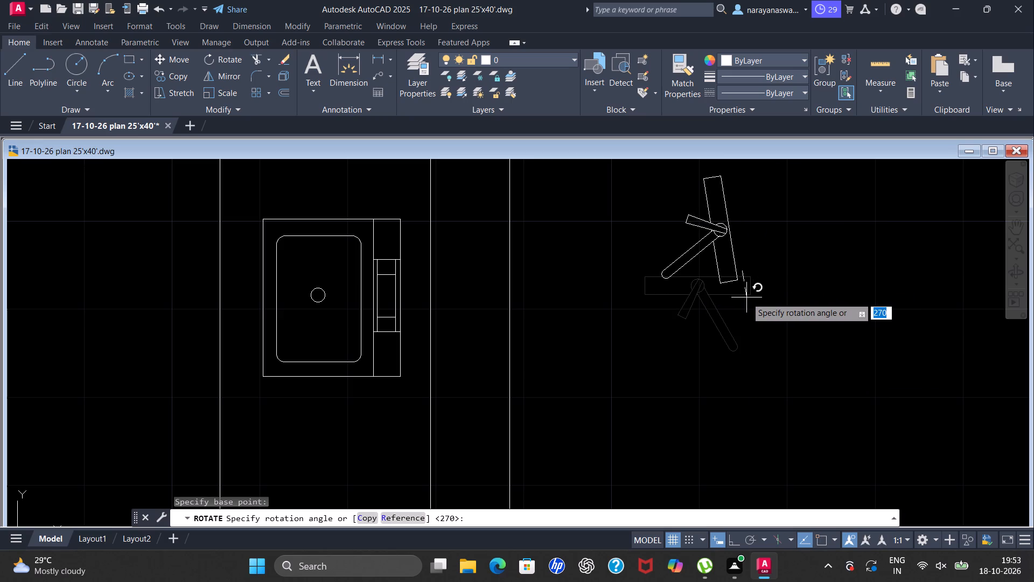
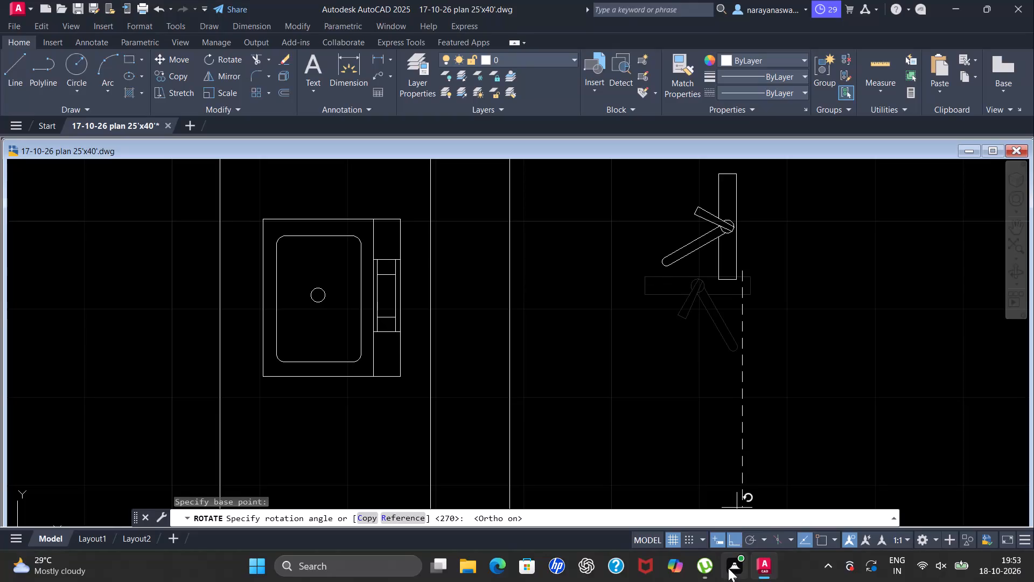
Set the faucet block's rotation to 270° so its base plate stands vertical, parallel to the kitchen sink's faucet strip.
left_click(787, 376)
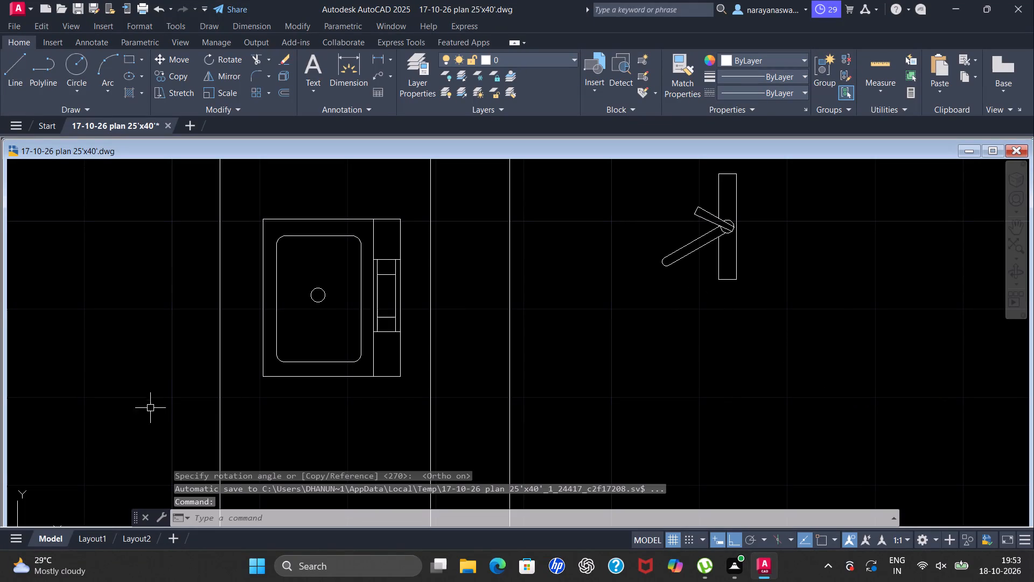
Move the rotated faucet block, without ortho restriction, onto the kitchen sink's faucet strip with its spout pointing into the basin.
scroll(645, 288, "down", 3)
scroll(696, 248, "up", 2)
left_click_drag(645, 261, 633, 273)
left_click_drag(537, 421, 567, 409)
right_click(680, 337)
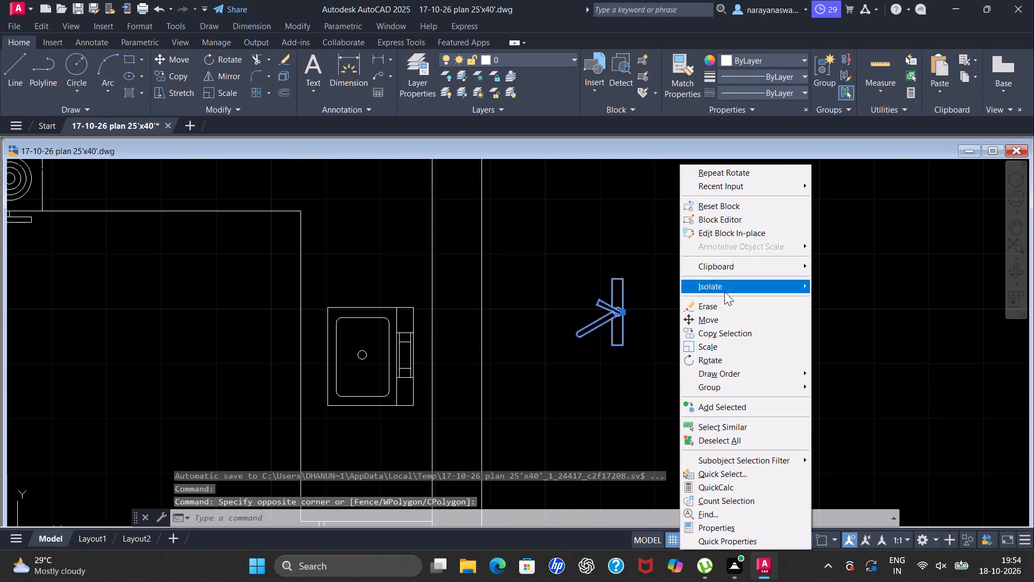
left_click(718, 318)
left_click(612, 310)
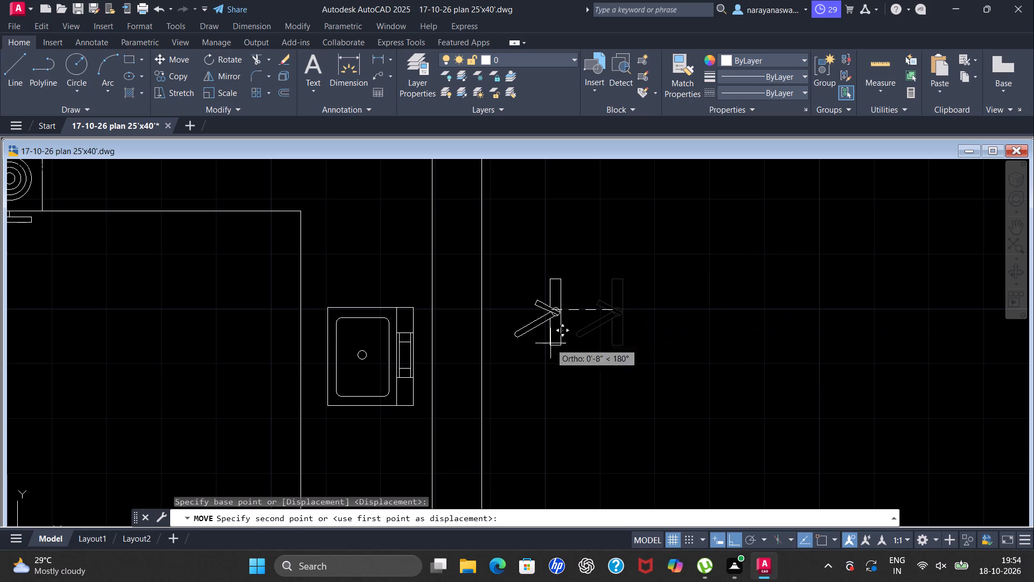
left_click(735, 533)
scroll(388, 352, "up", 2)
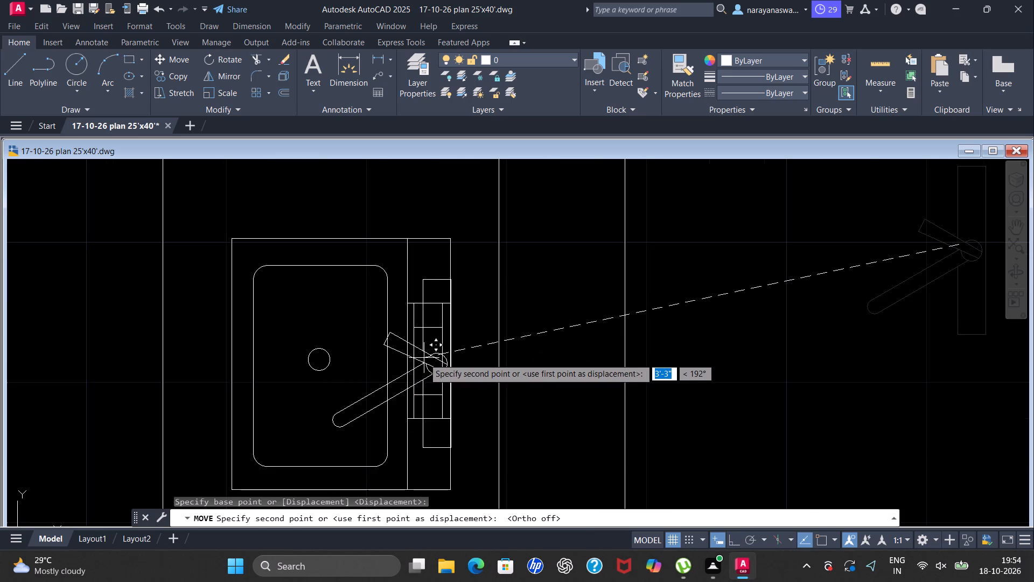
scroll(414, 359, "down", 1)
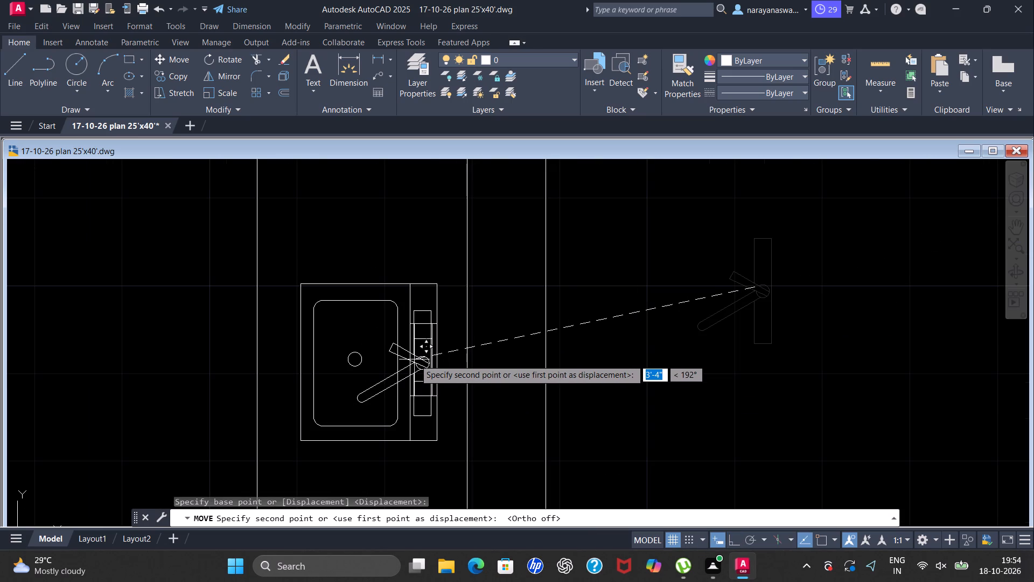
scroll(405, 359, "up", 1)
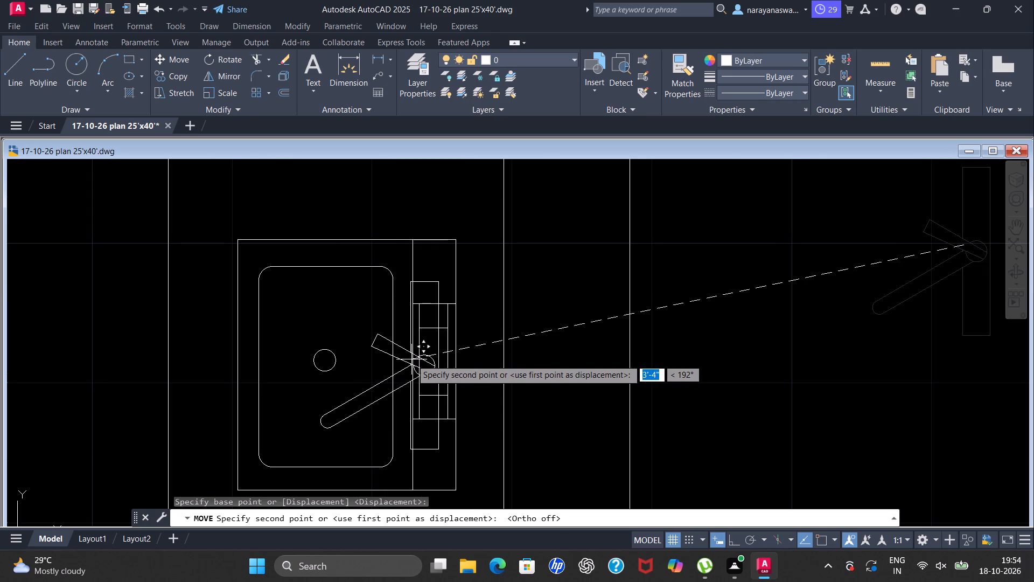
left_click(414, 359)
Scale down the faucet block freehand until its base plate is about as long as the narrow rectangle on the sink's faucet strip.
left_click(440, 288)
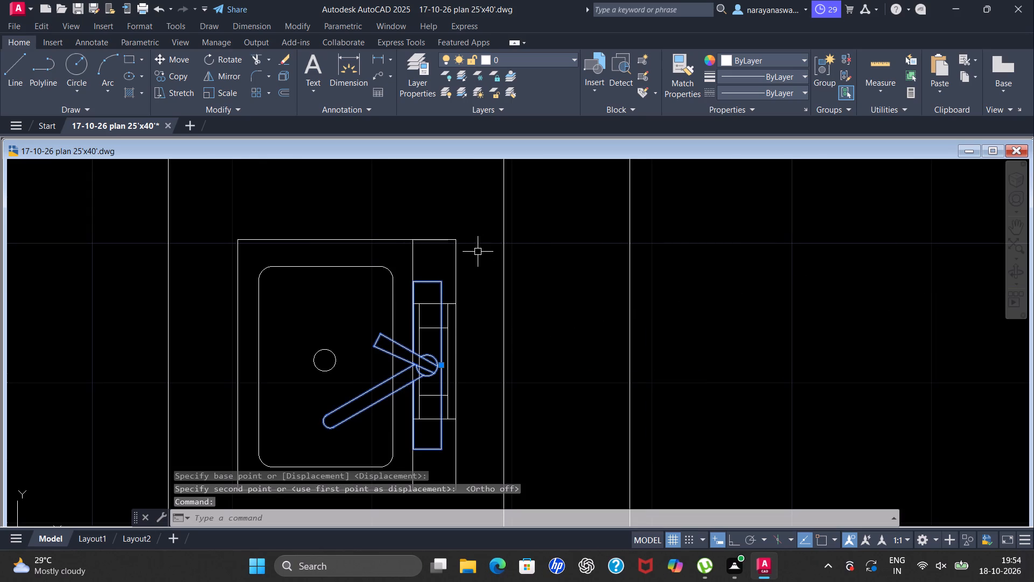
type("sc")
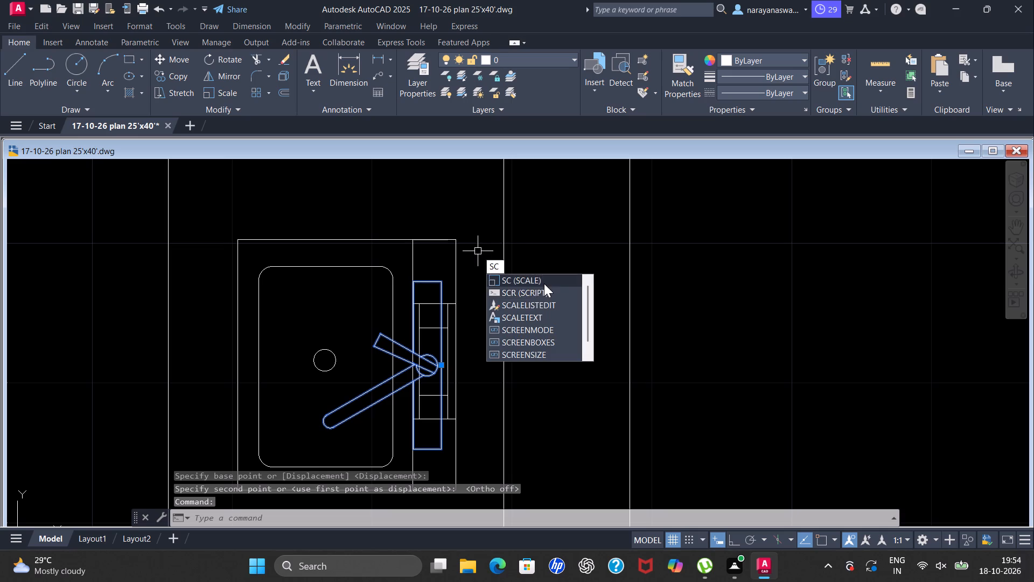
left_click(544, 277)
left_click(406, 358)
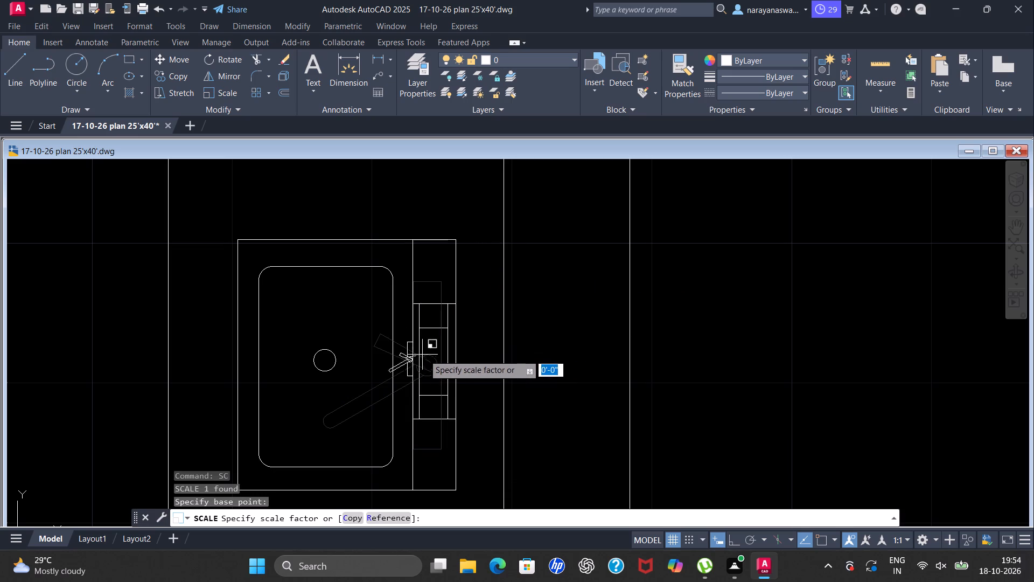
left_click(463, 348)
Erase the unused double-bowl sink block lying in empty space outside the floor plan.
scroll(146, 303, "down", 3)
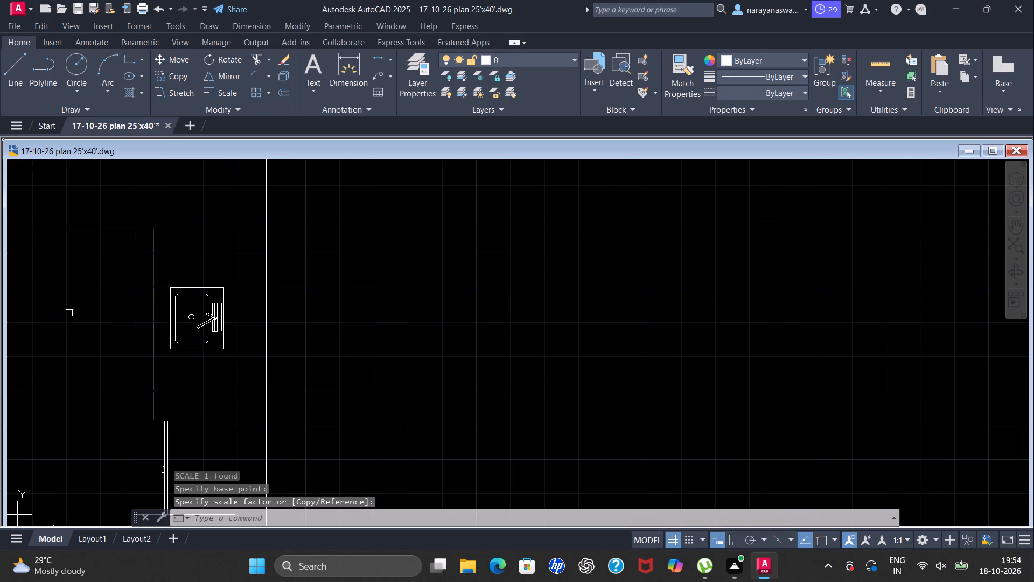
scroll(123, 311, "down", 2)
scroll(254, 296, "down", 2)
left_click(407, 272)
scroll(408, 272, "up", 1)
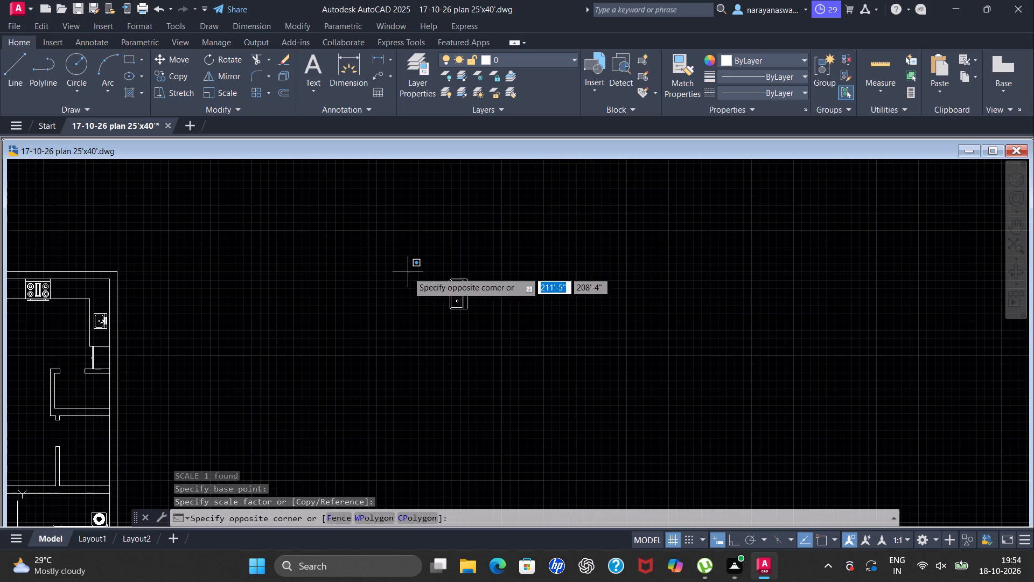
scroll(480, 248, "up", 1)
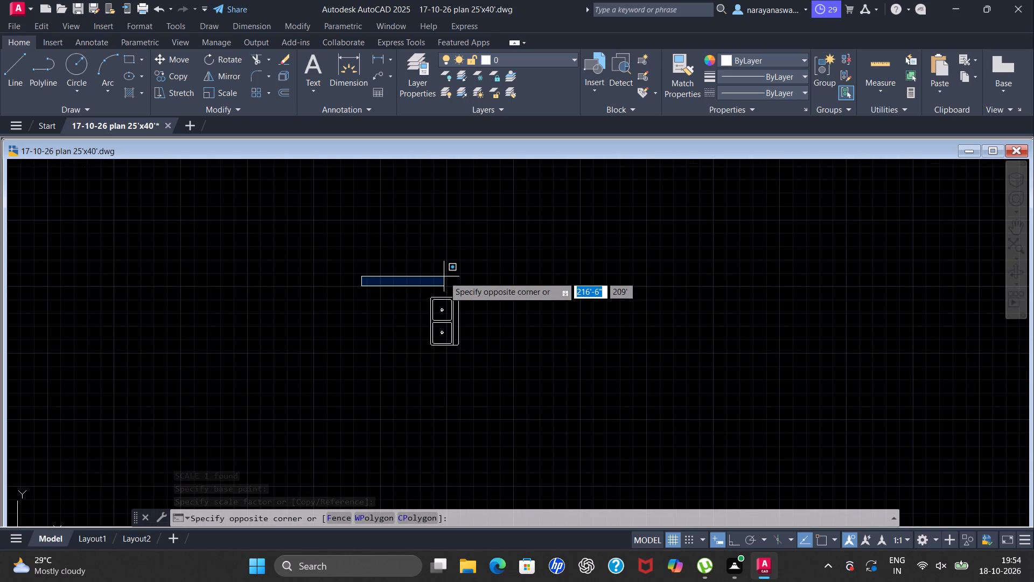
key("Escape")
left_click_drag(476, 272, 473, 278)
left_click(396, 420)
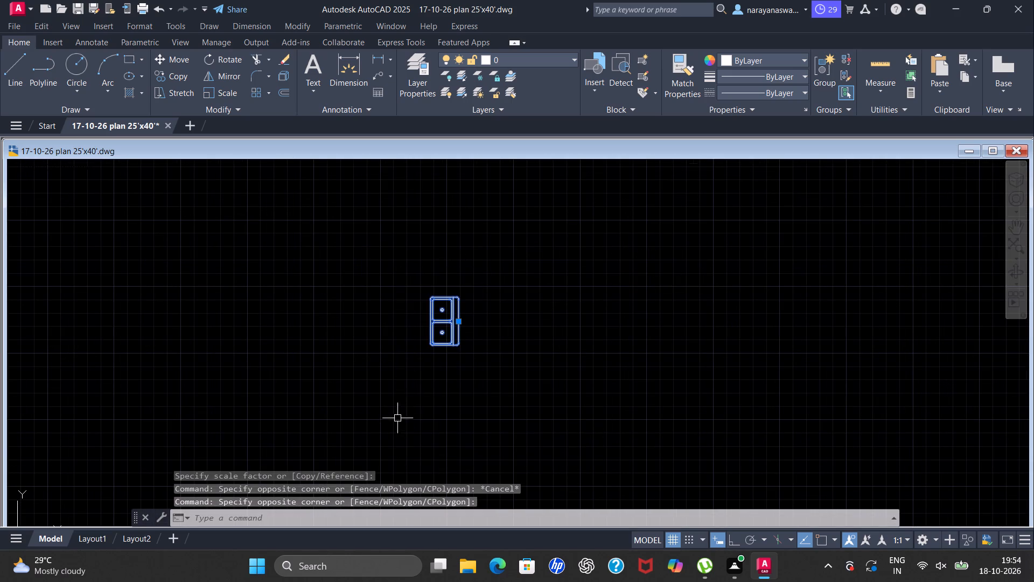
key("Delete")
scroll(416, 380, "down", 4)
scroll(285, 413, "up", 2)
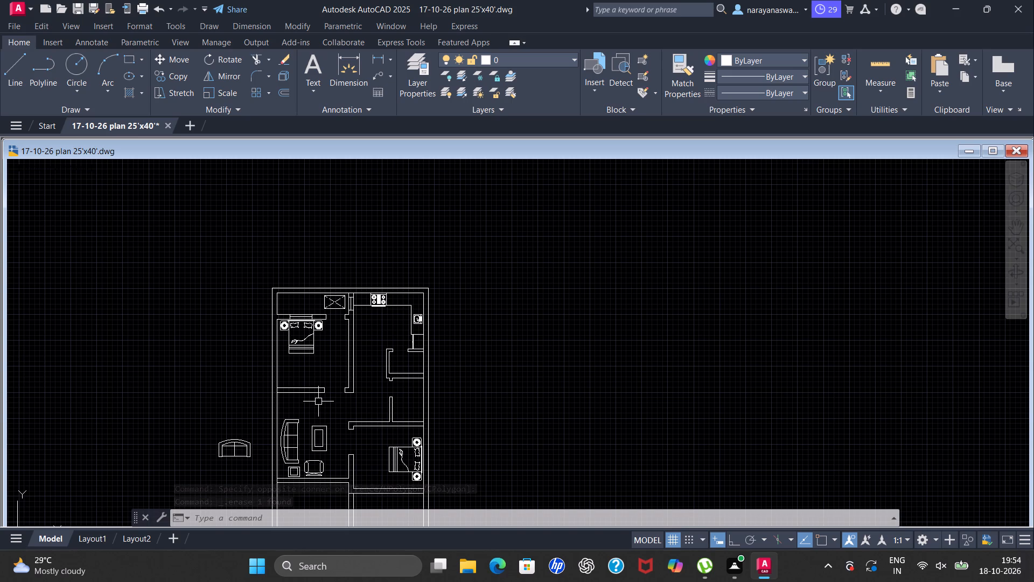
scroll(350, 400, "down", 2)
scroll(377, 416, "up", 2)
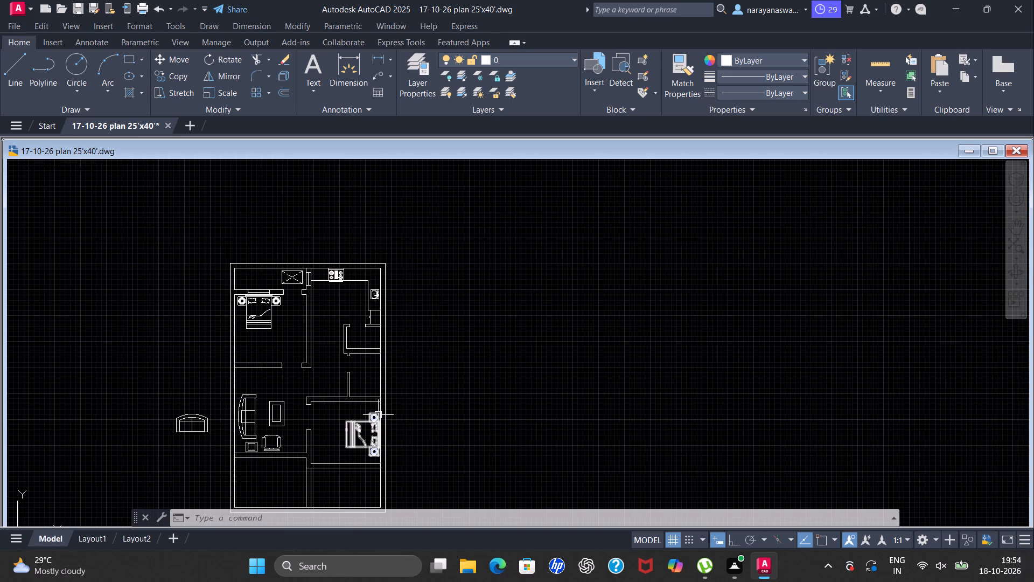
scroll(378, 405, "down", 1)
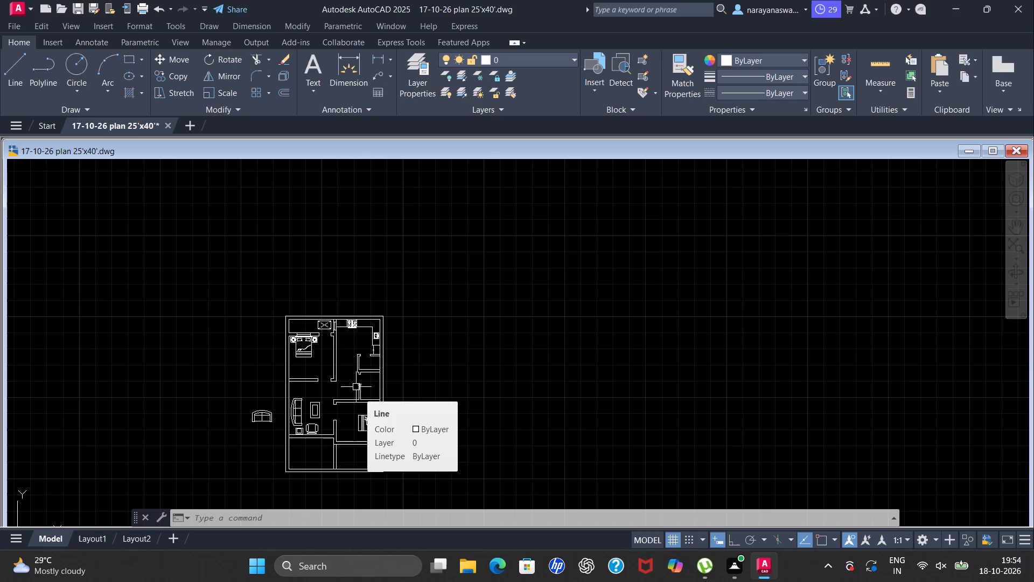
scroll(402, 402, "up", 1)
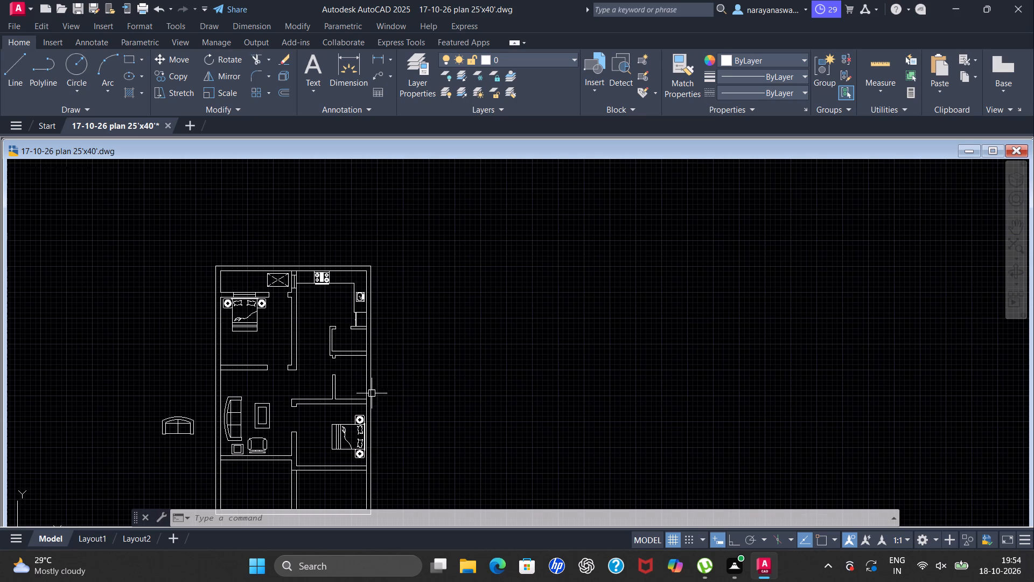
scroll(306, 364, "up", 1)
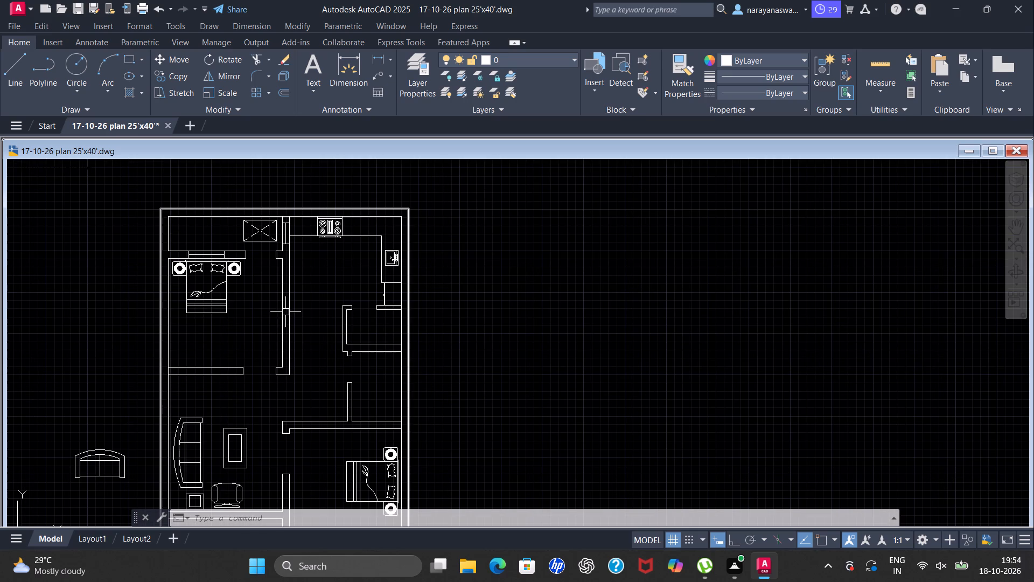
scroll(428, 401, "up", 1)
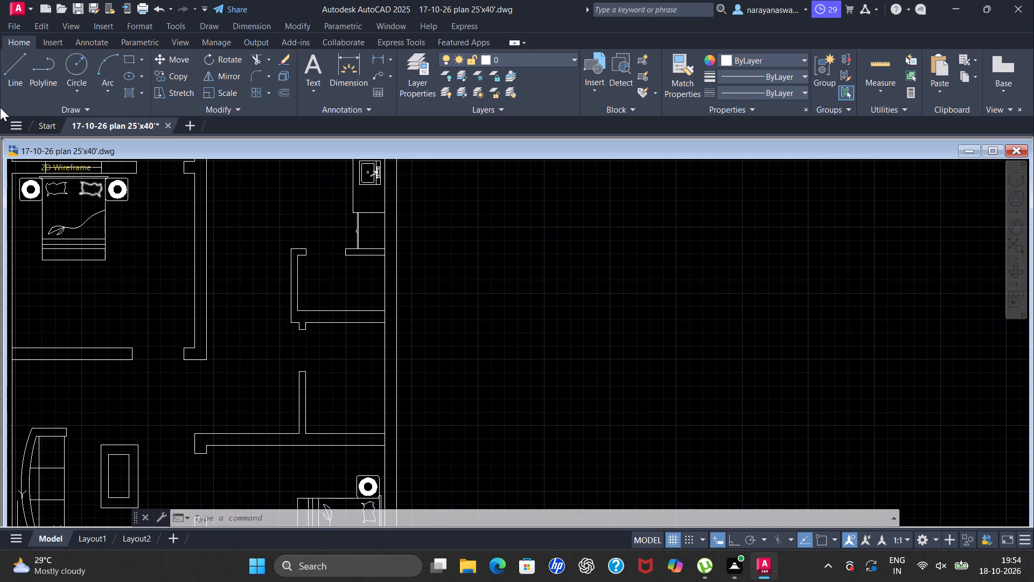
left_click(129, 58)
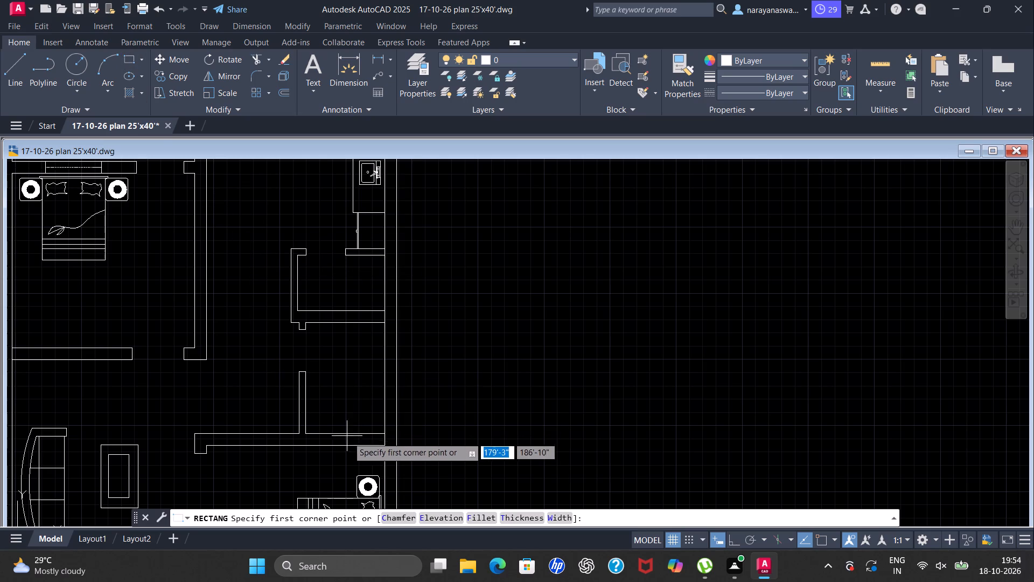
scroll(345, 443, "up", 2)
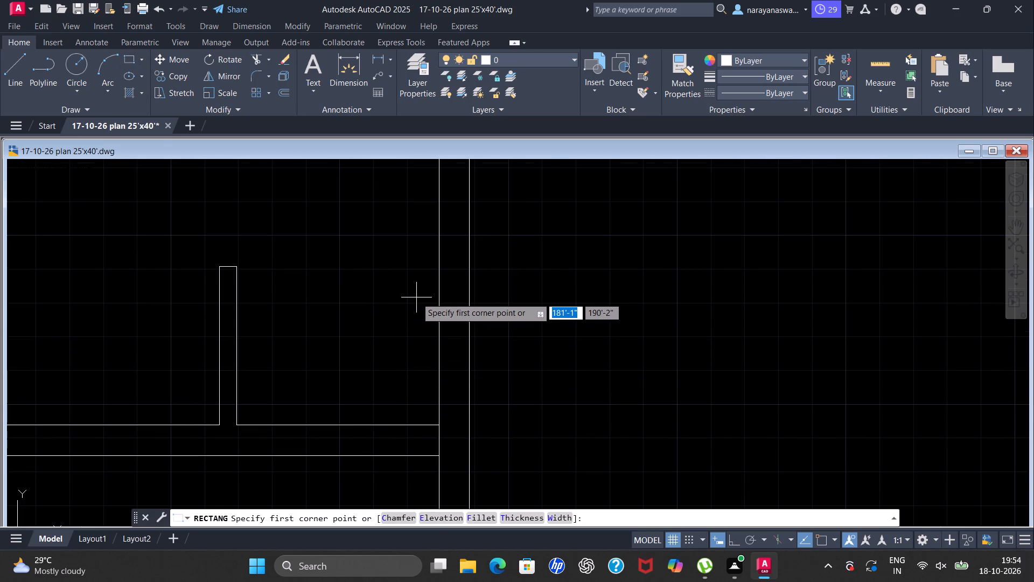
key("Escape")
Insert the Toilet - Imperial block from the Architectural tool palette into empty space beside the plan's outer wall, and close the palette.
key("ctrl+3")
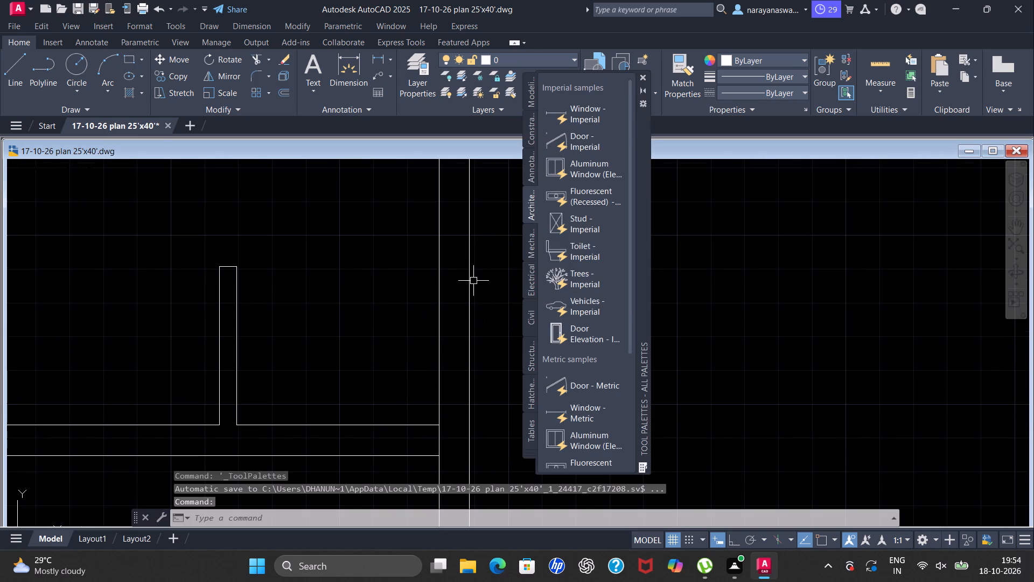
scroll(584, 166, "down", 1)
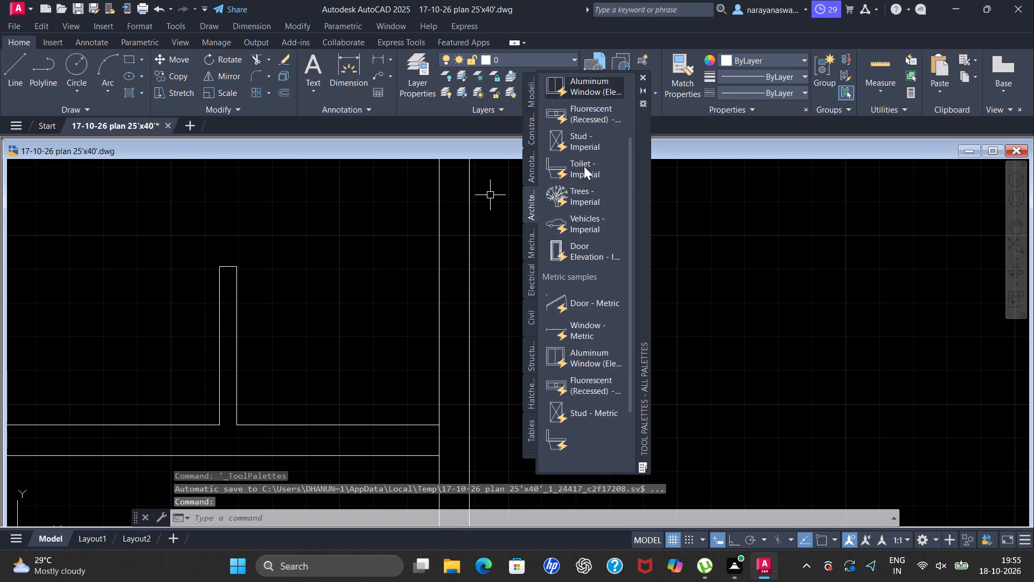
scroll(584, 166, "down", 2)
scroll(572, 411, "up", 1)
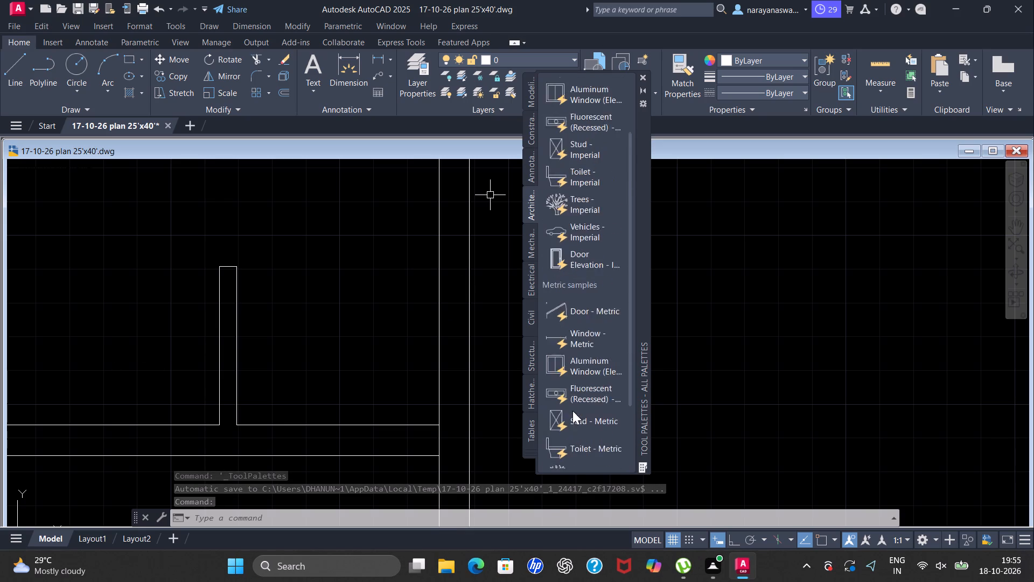
scroll(572, 411, "up", 1)
scroll(534, 189, "up", 1)
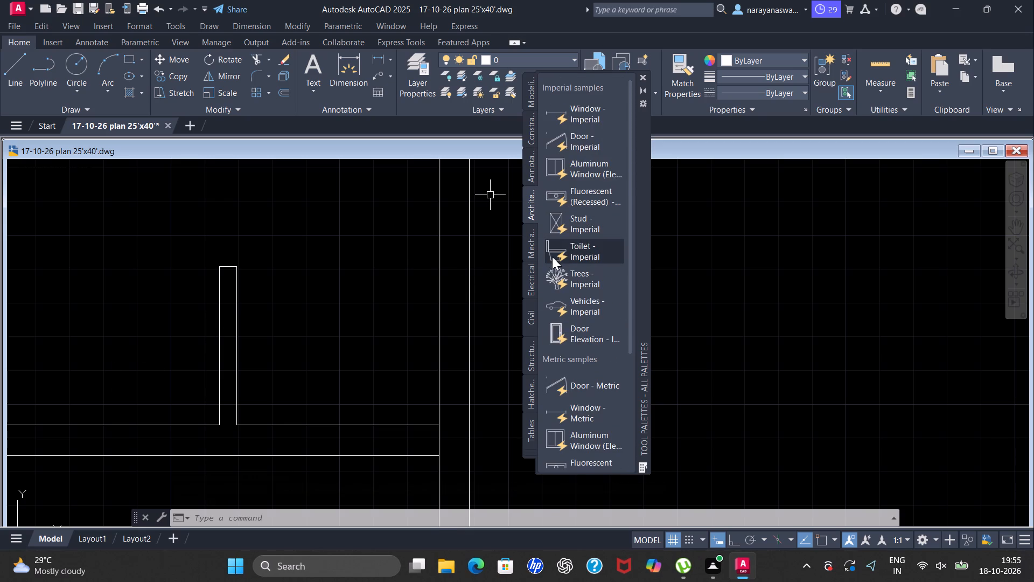
left_click_drag(554, 250, 774, 269)
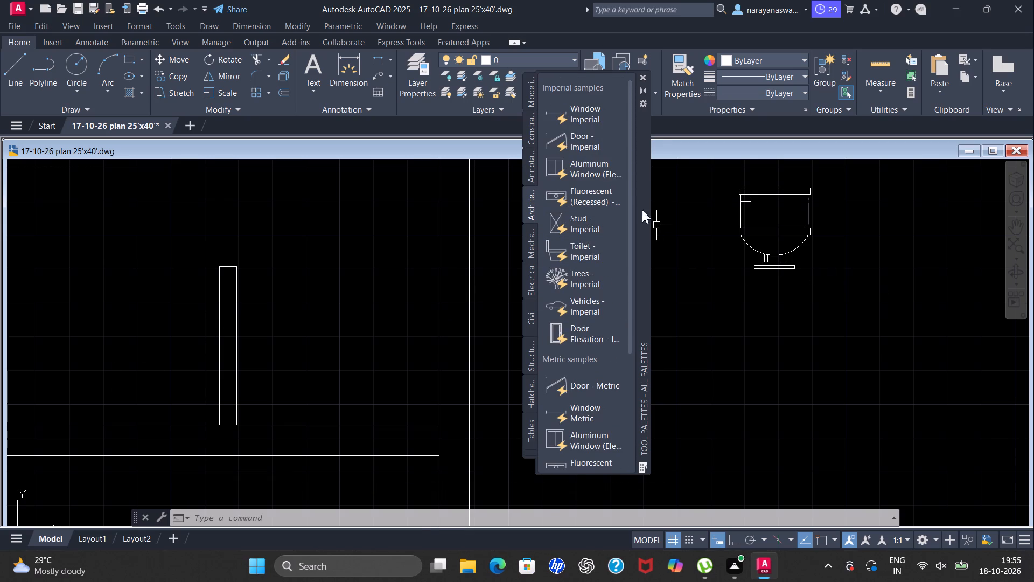
left_click(643, 70)
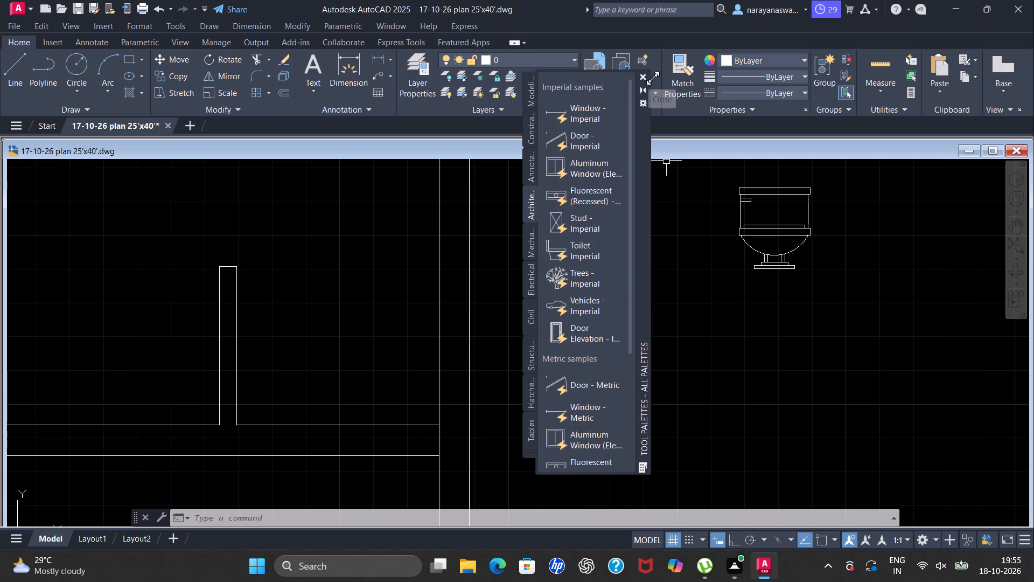
left_click(644, 75)
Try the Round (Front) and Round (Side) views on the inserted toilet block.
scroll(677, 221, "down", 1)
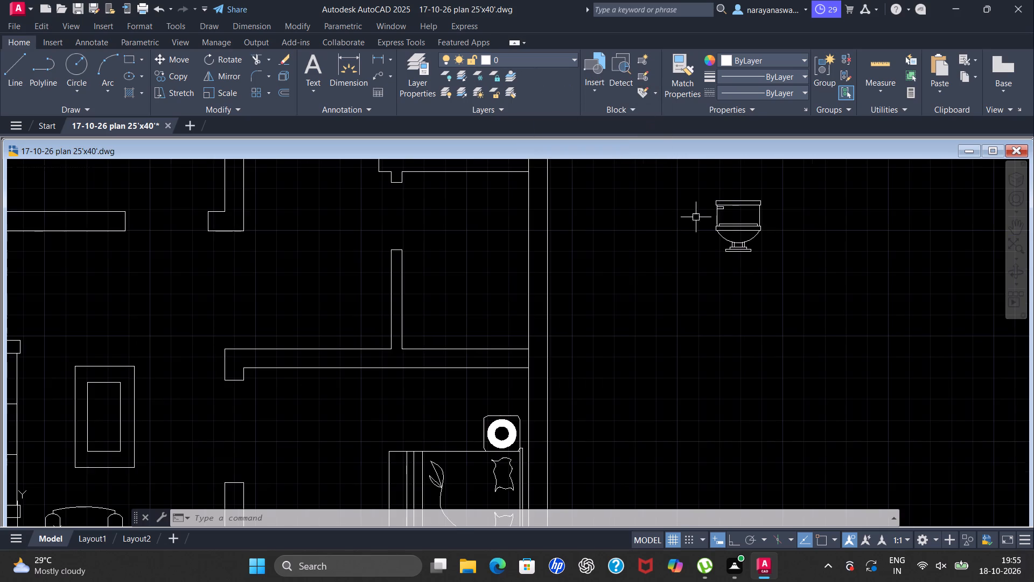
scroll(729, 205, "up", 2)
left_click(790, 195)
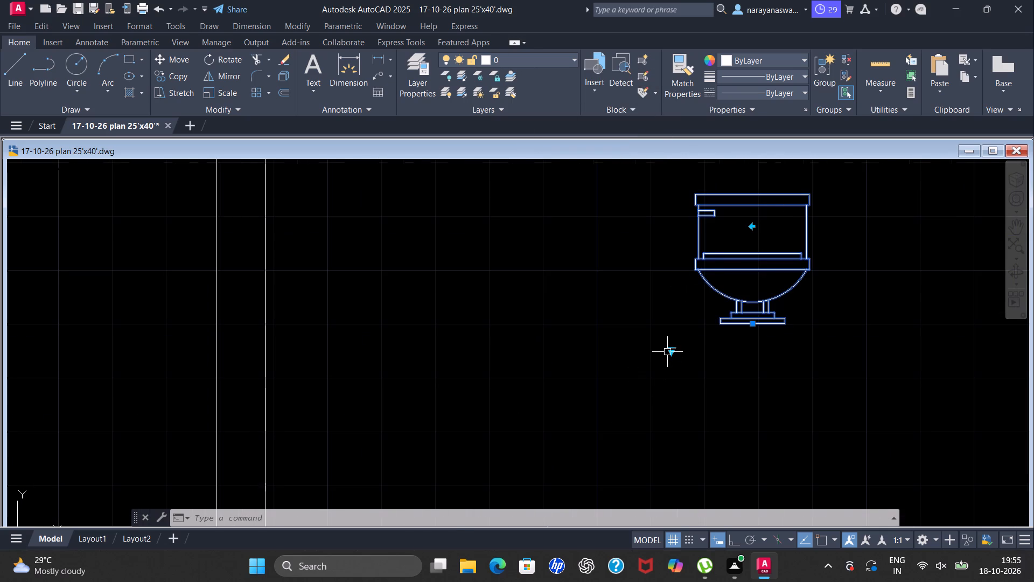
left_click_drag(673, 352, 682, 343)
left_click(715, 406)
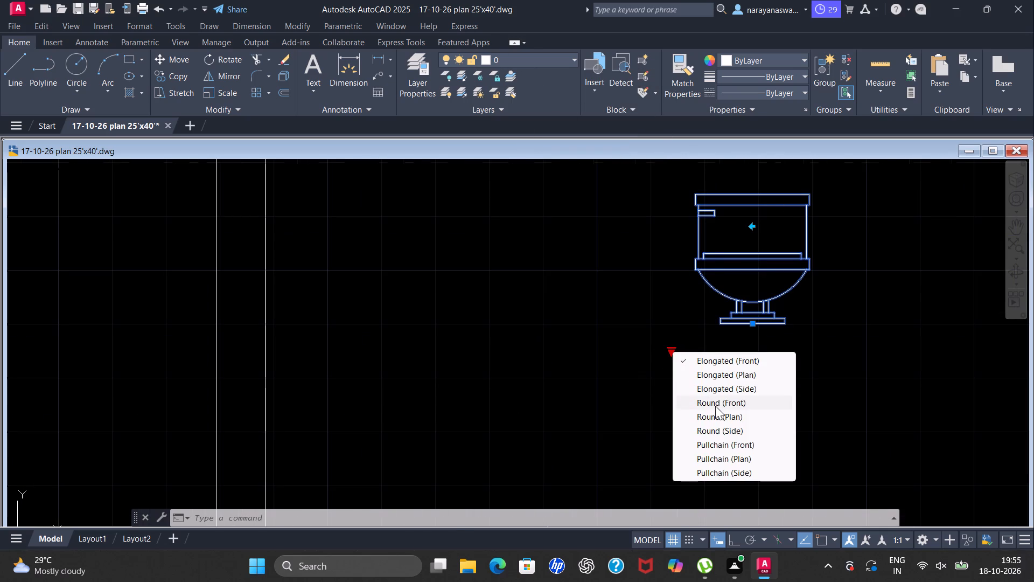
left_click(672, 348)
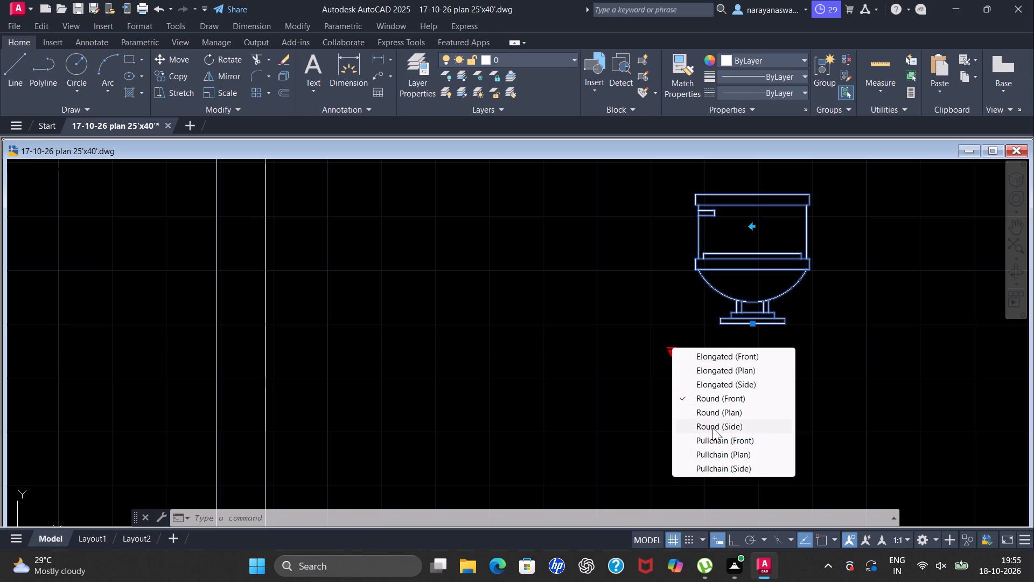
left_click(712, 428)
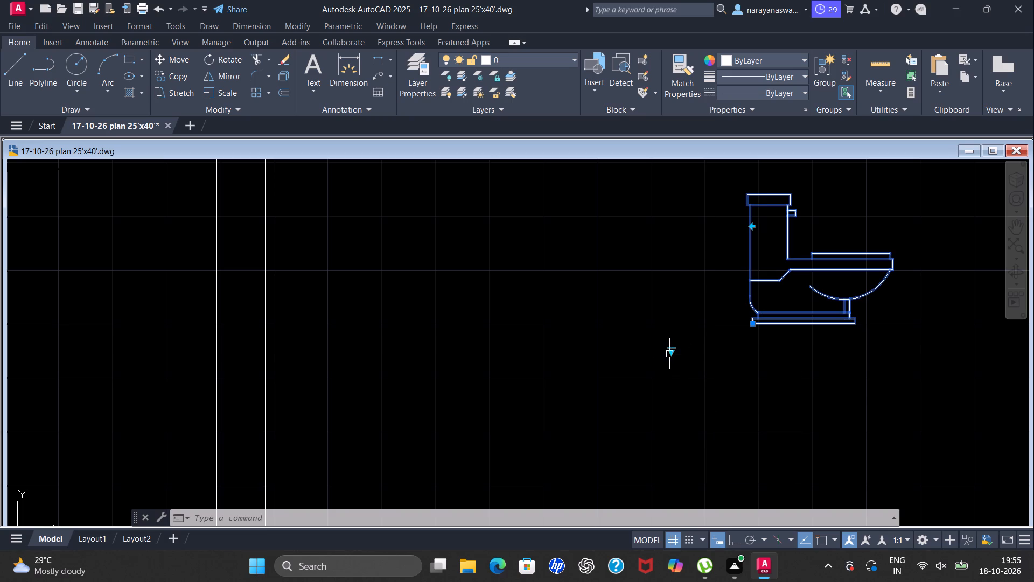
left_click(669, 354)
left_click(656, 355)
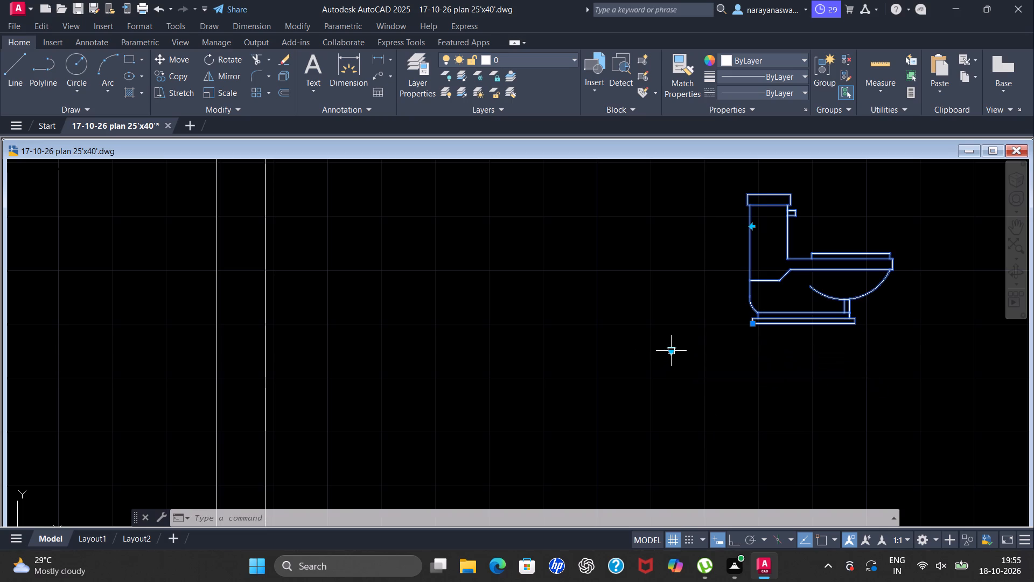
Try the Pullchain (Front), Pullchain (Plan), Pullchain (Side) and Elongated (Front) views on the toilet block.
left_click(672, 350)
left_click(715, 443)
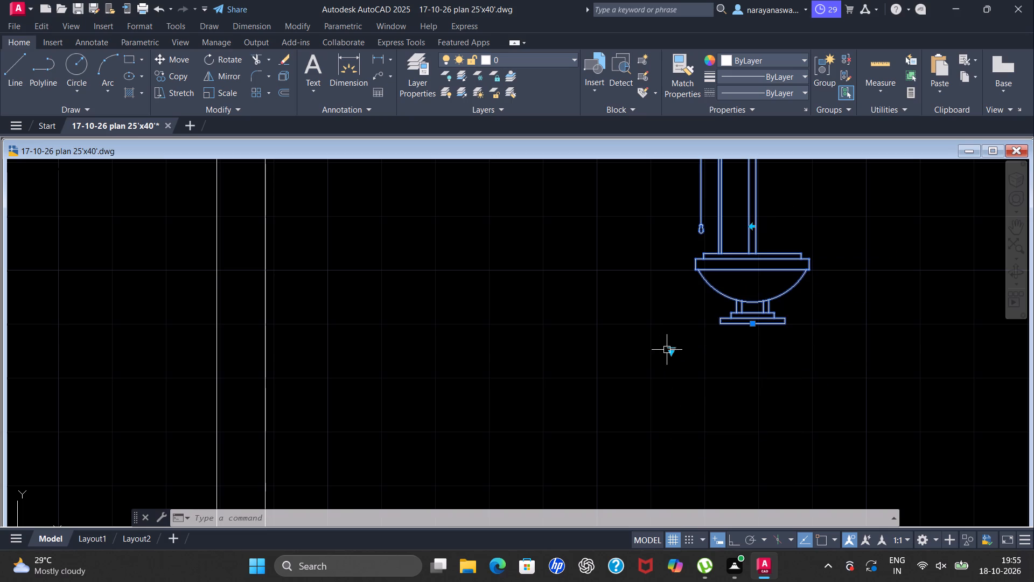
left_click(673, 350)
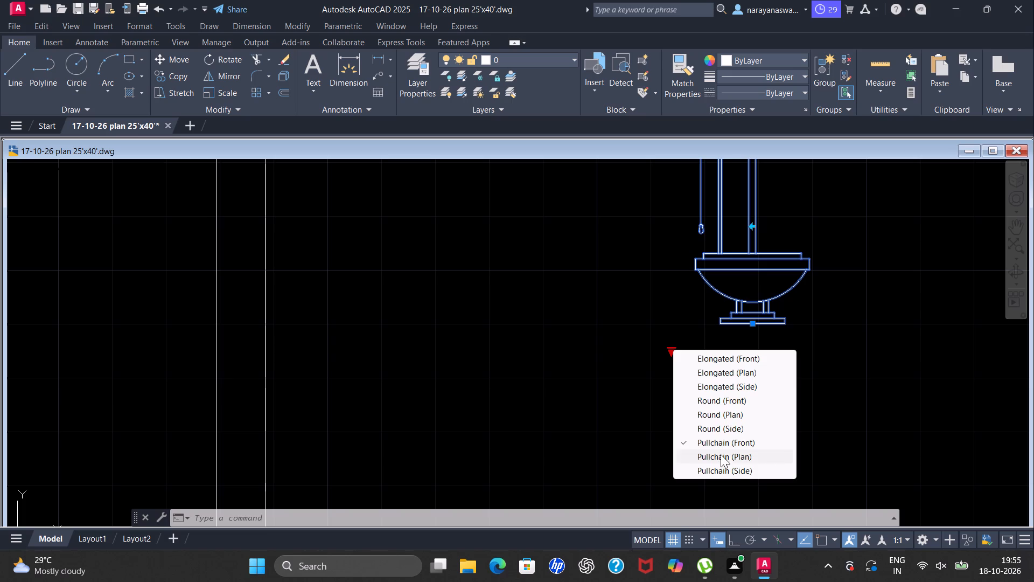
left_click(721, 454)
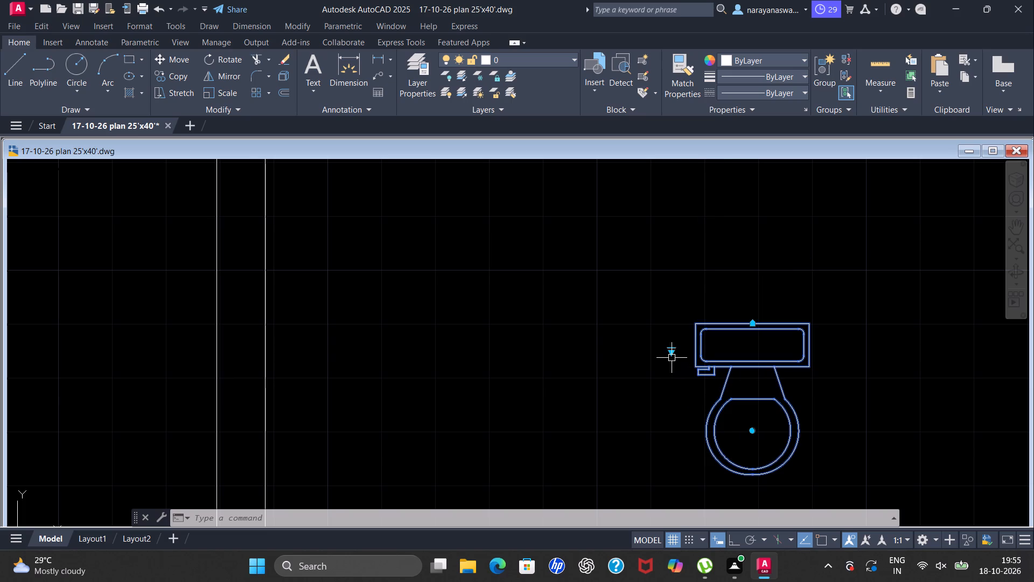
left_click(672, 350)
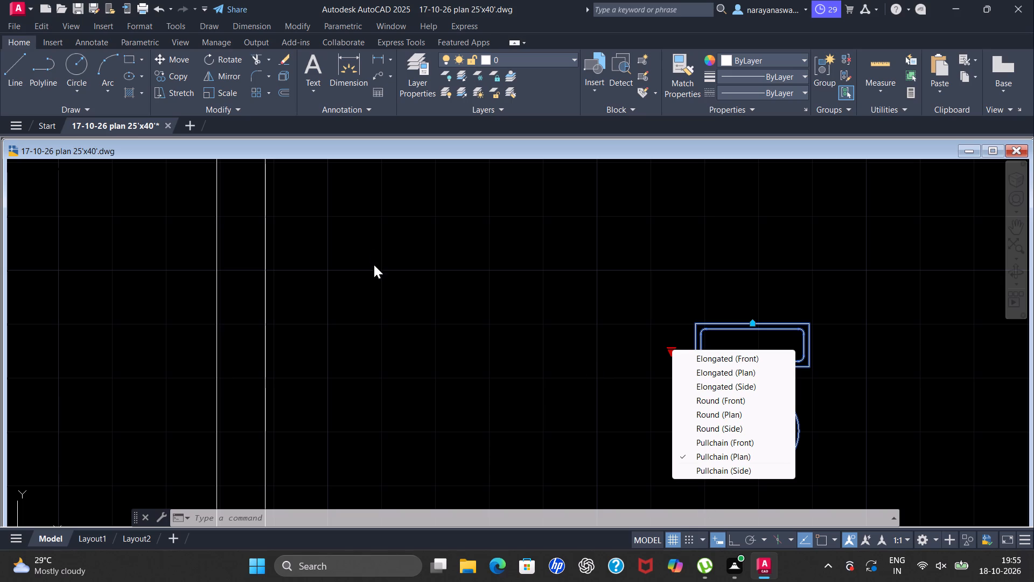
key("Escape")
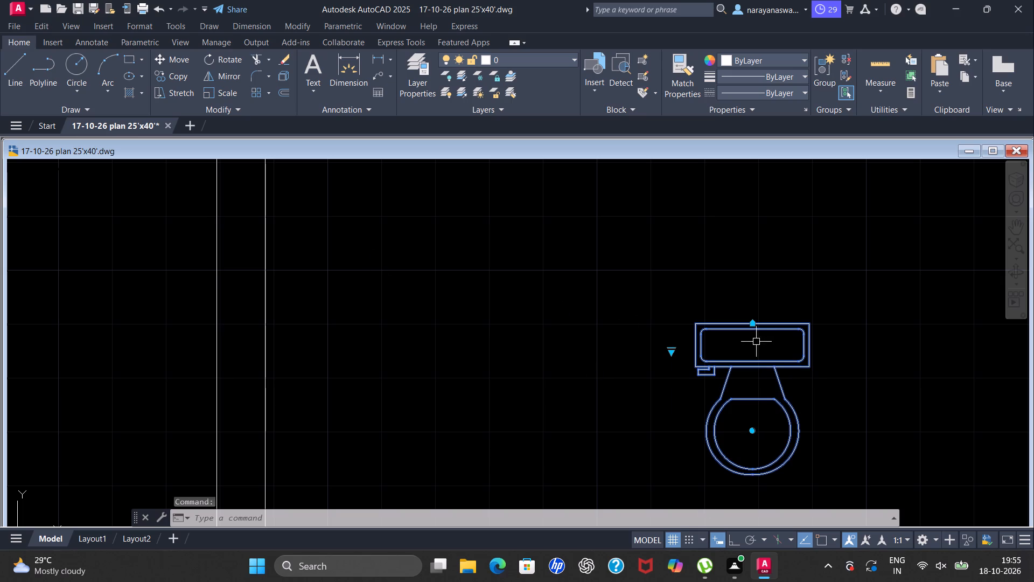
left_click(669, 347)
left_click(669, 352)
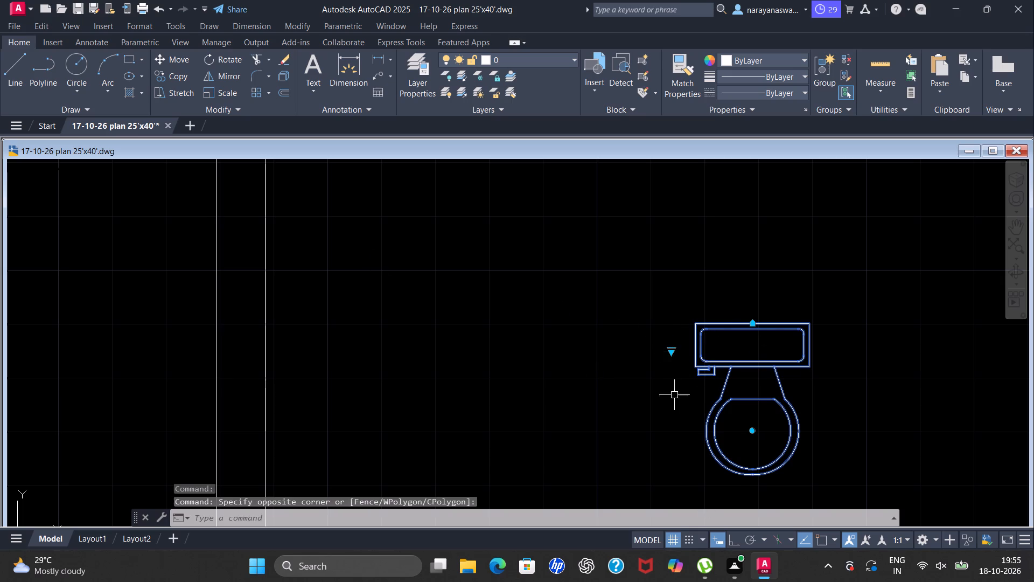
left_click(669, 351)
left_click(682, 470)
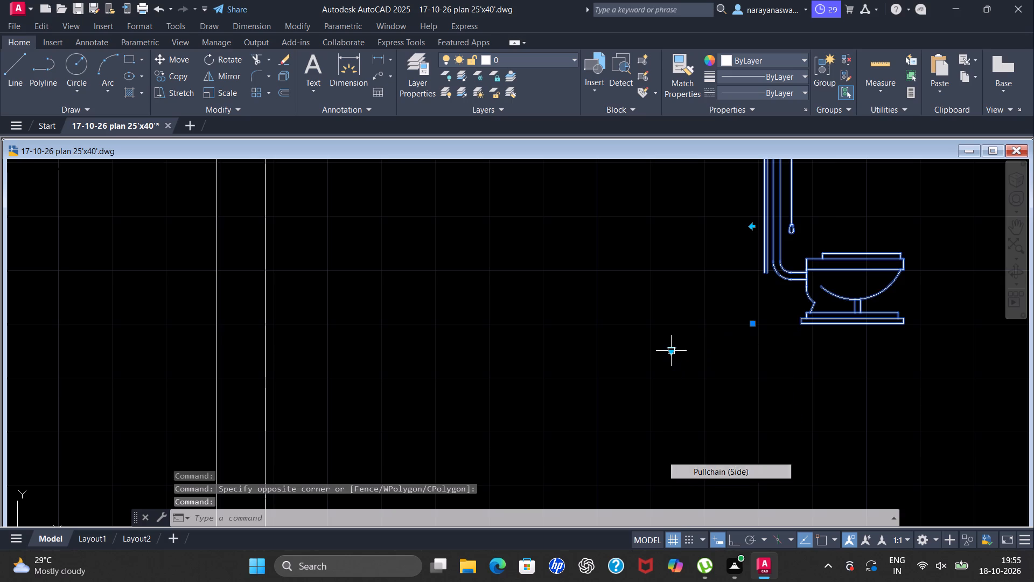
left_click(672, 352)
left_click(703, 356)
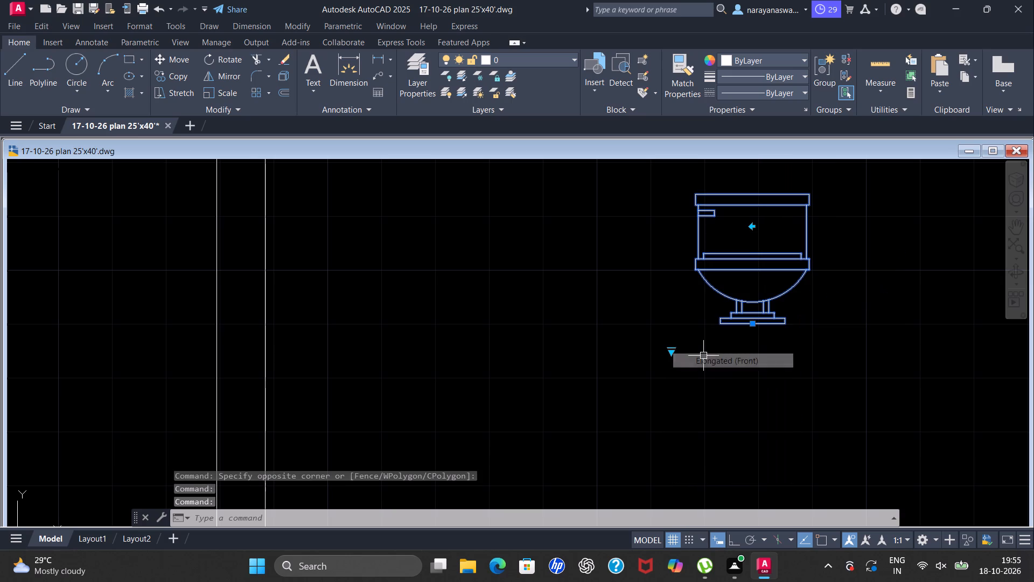
Set the toilet block to the Elongated (Plan) view and deselect it.
left_click(672, 353)
left_click(684, 378)
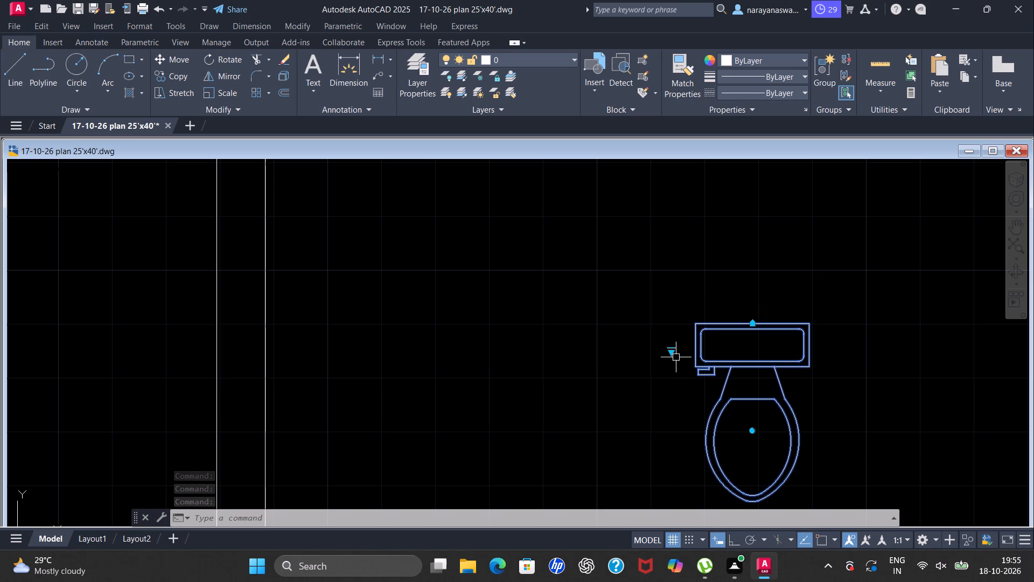
key("Escape")
Rotate the toilet block 90° clockwise with Ortho on, so its tank faces away from the floor plan.
left_click_drag(932, 280, 914, 297)
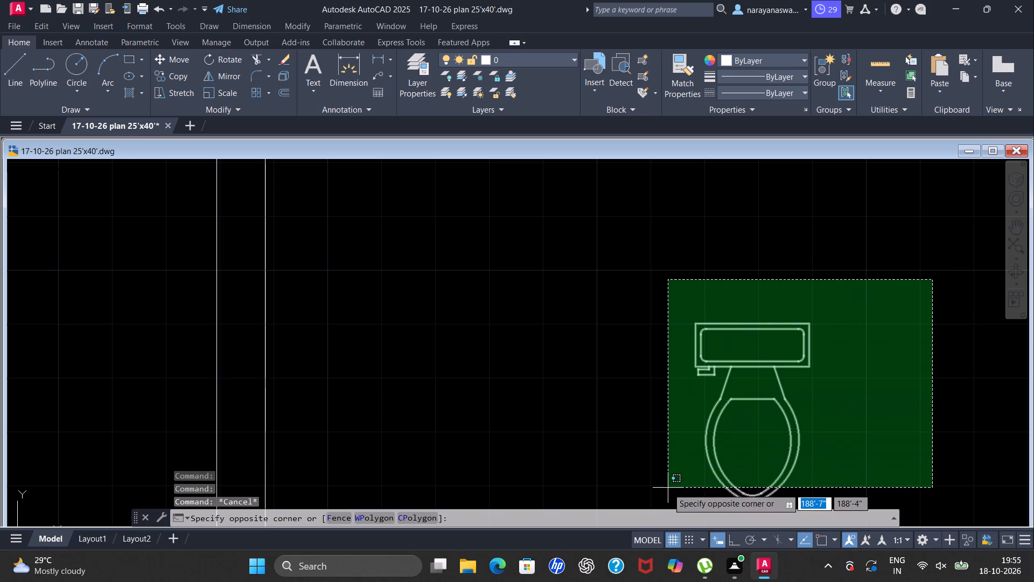
left_click(668, 488)
right_click(578, 231)
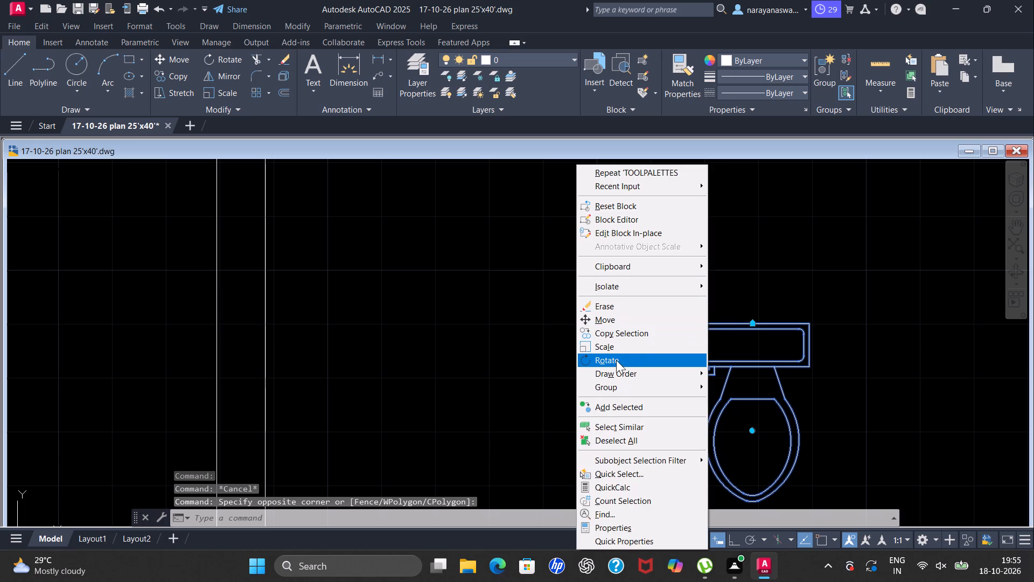
left_click(615, 359)
left_click(804, 320)
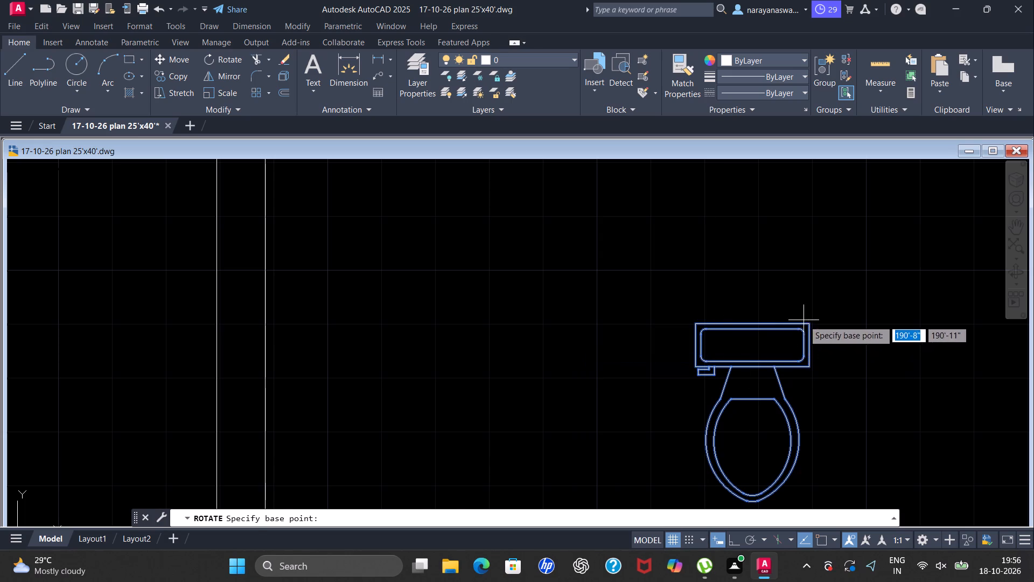
left_click(729, 538)
left_click(773, 436)
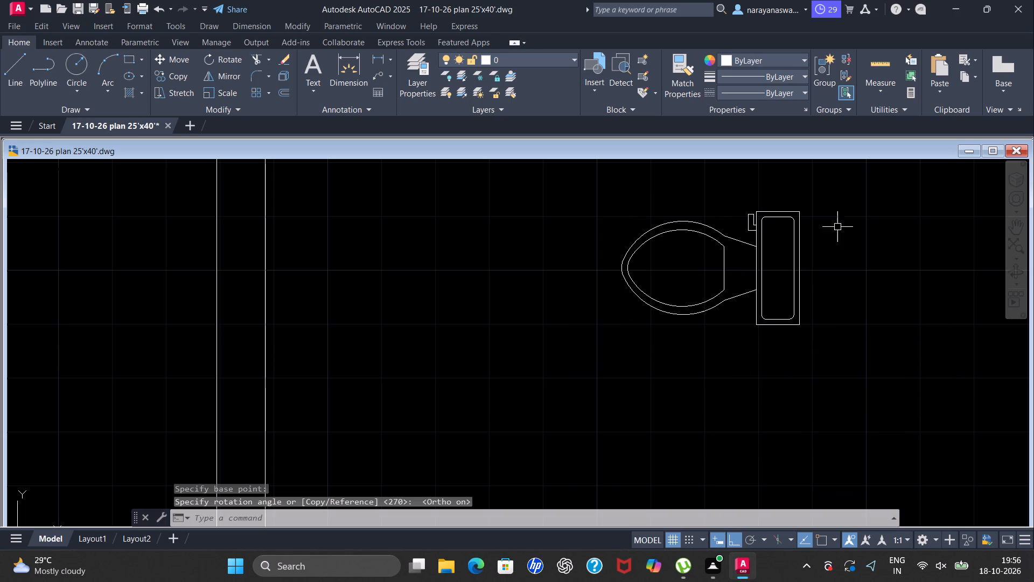
Move the toilet block into the bathroom with Ortho off, placing its tank against the outer wall's inner face.
left_click_drag(853, 191, 841, 196)
left_click(607, 396)
right_click(447, 276)
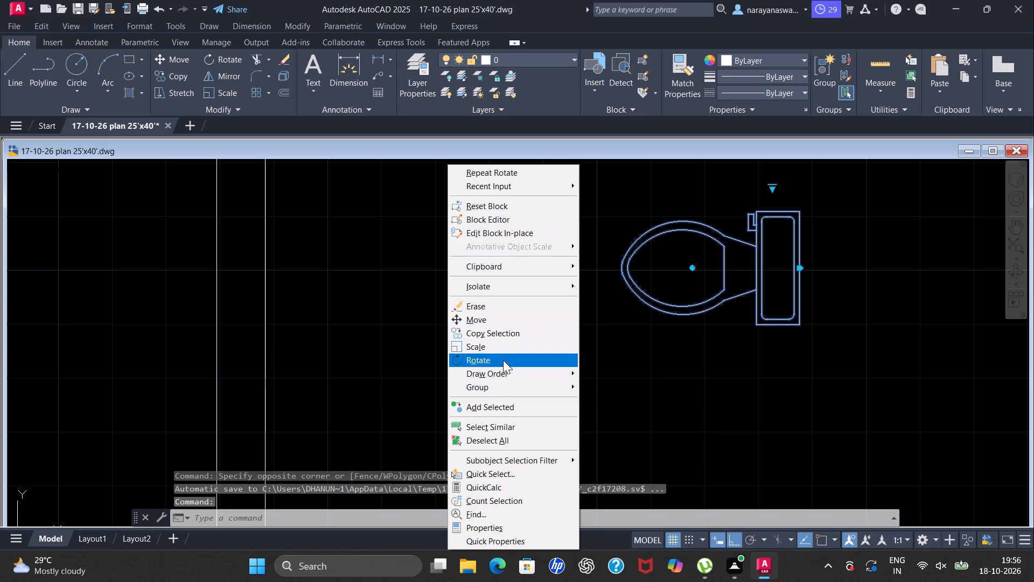
left_click(487, 319)
left_click_drag(766, 283, 753, 294)
scroll(276, 397, "down", 2)
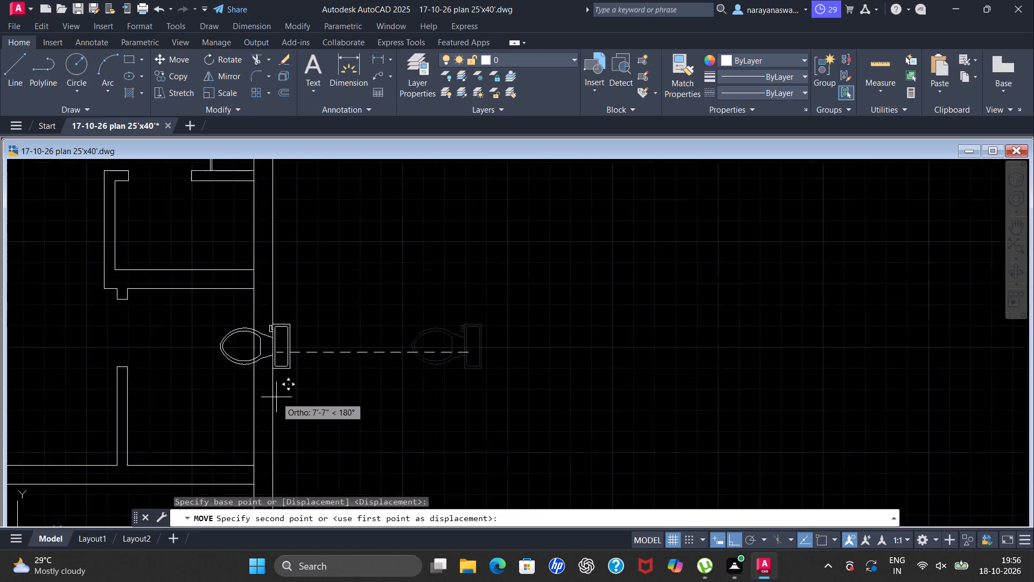
scroll(276, 397, "down", 2)
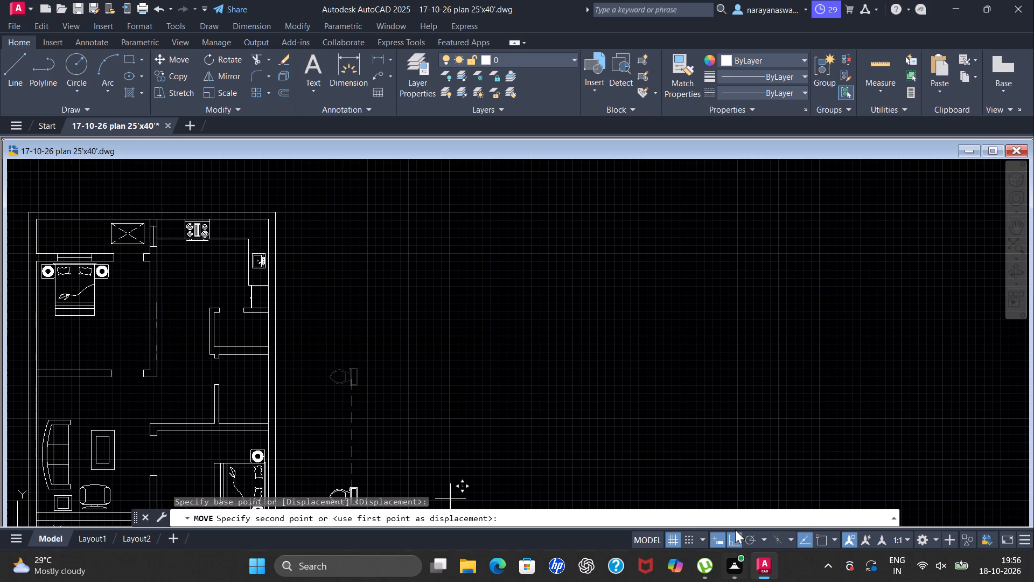
left_click(735, 530)
left_click(730, 534)
scroll(214, 400, "up", 2)
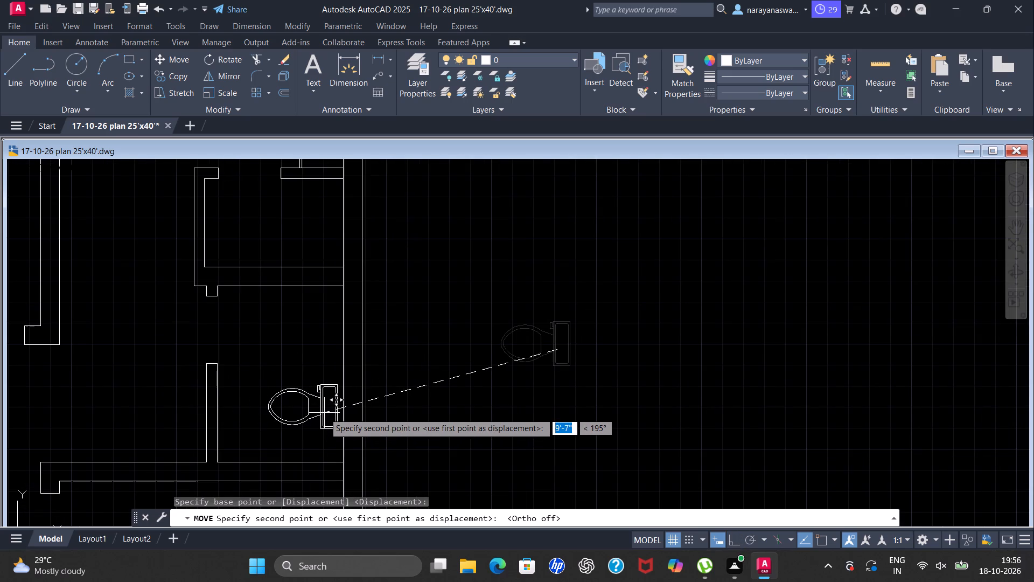
left_click(324, 413)
Draw a rectangle about 9'-5" by 10'-8" around the living room furniture, from the outer wall's inner face to the wall line below the chair.
scroll(325, 375, "down", 3)
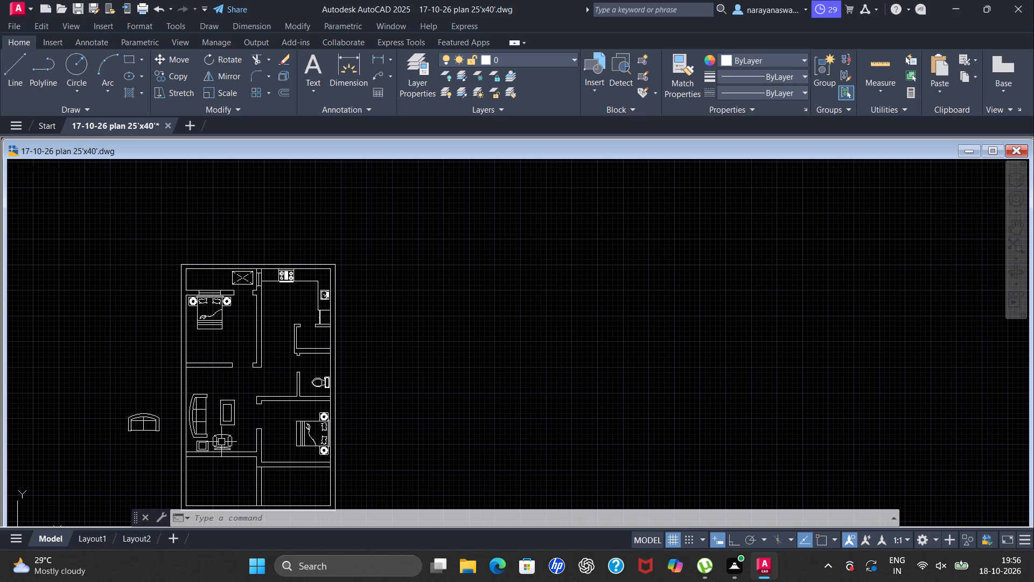
scroll(201, 446, "up", 1)
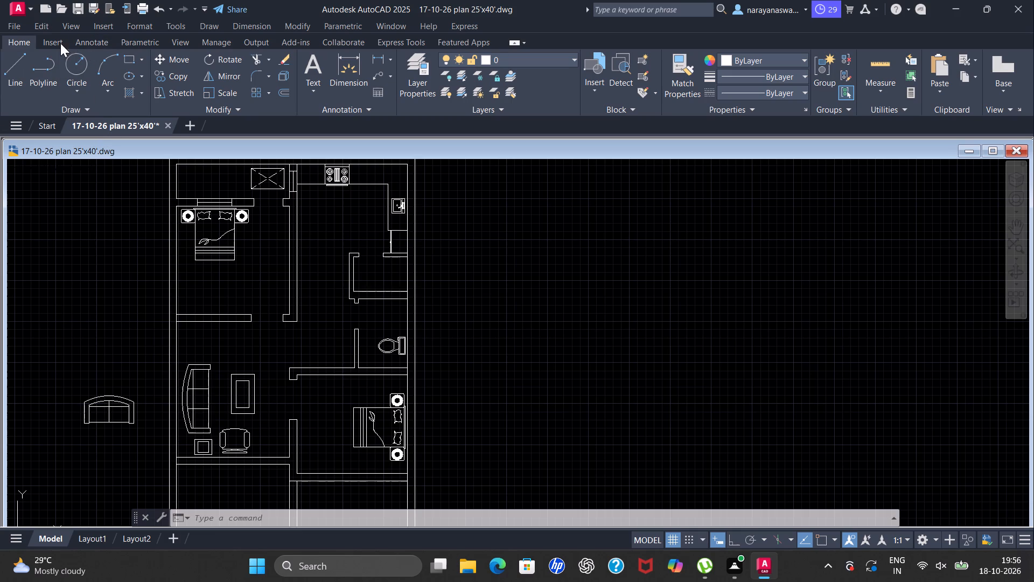
left_click(128, 56)
scroll(248, 380, "up", 1)
scroll(247, 341, "down", 2)
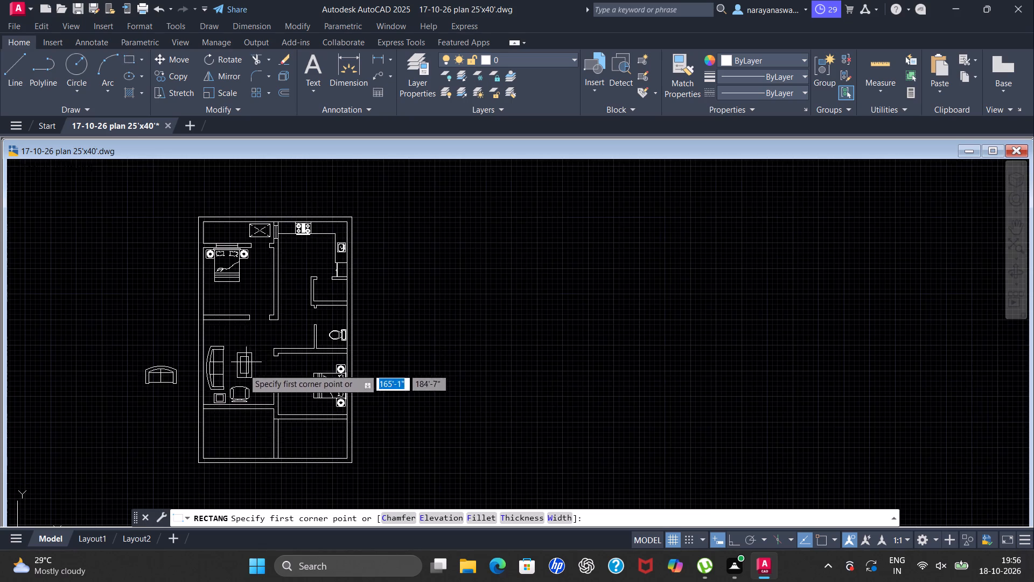
scroll(227, 428, "up", 2)
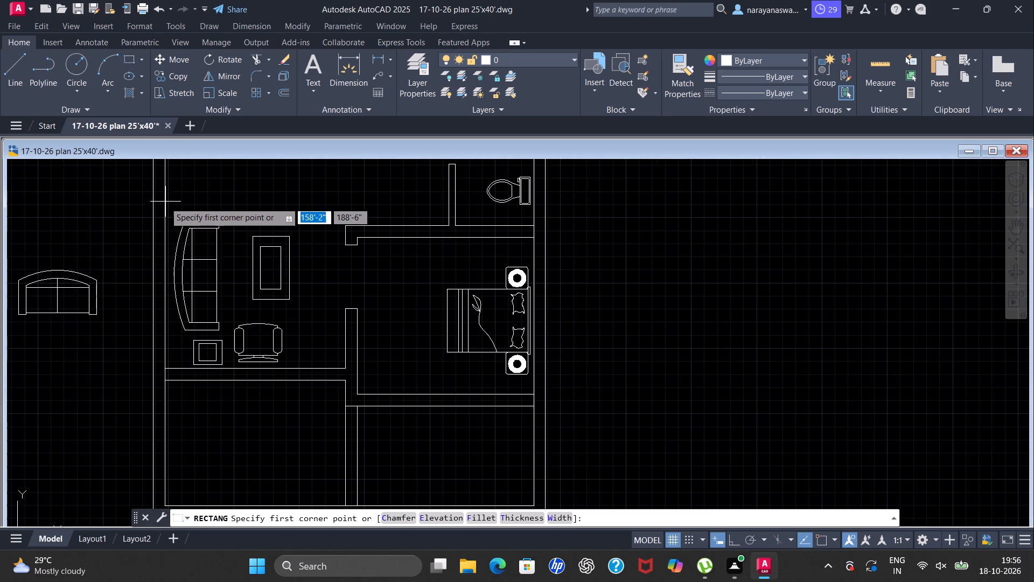
left_click(131, 56)
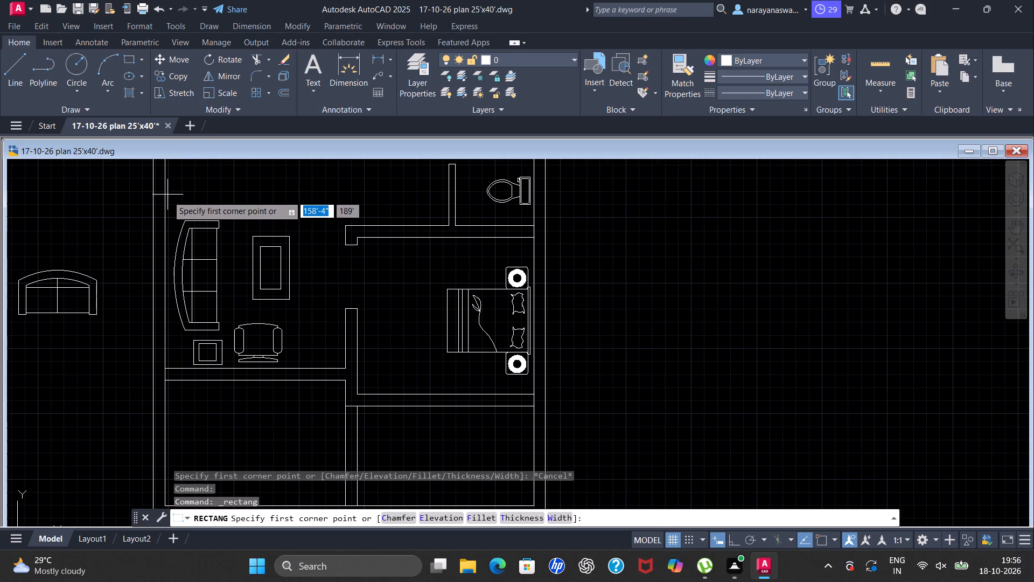
left_click_drag(164, 201, 169, 202)
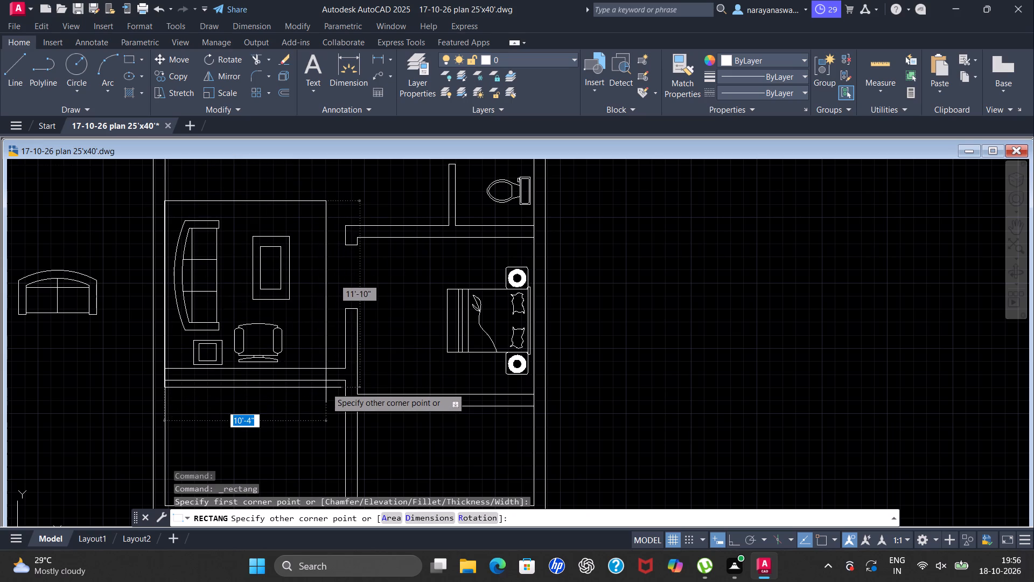
scroll(310, 368, "up", 2)
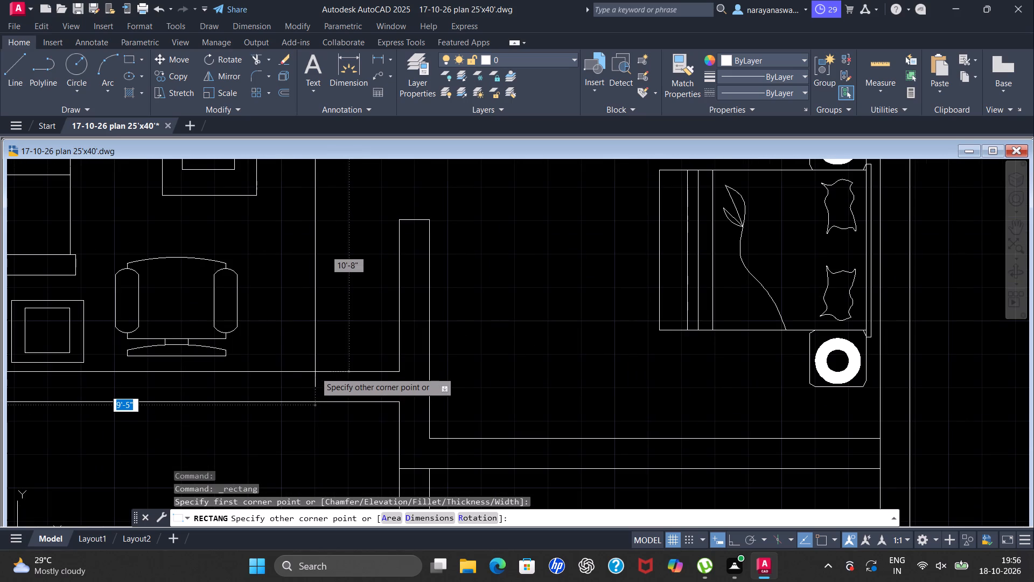
left_click(315, 372)
Draw a second rectangle about 9'-1" wide just inside the first one around the living room furniture, starting at the outer wall's inner face.
scroll(285, 366, "down", 1)
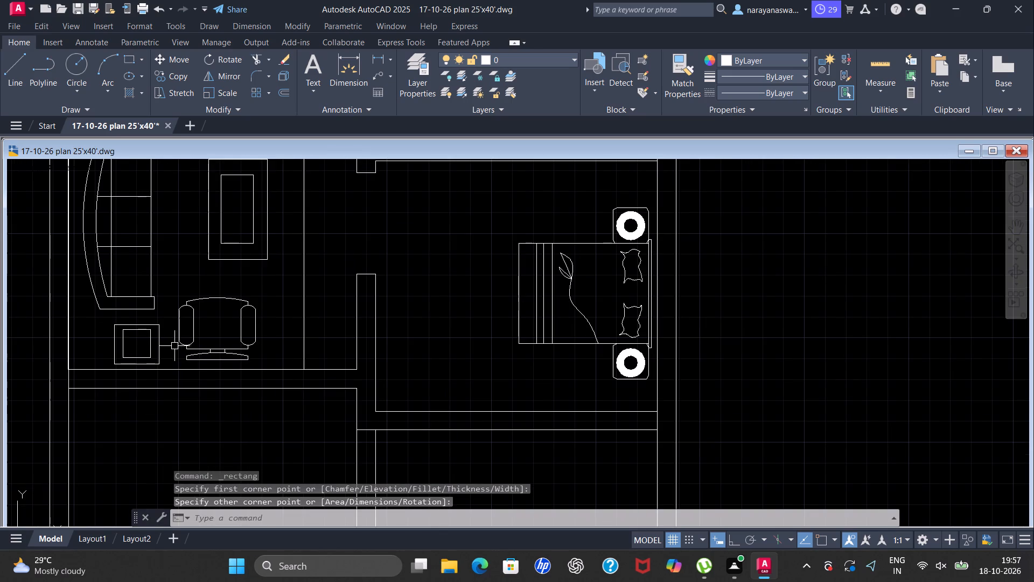
scroll(142, 331, "down", 2)
scroll(124, 289, "up", 1)
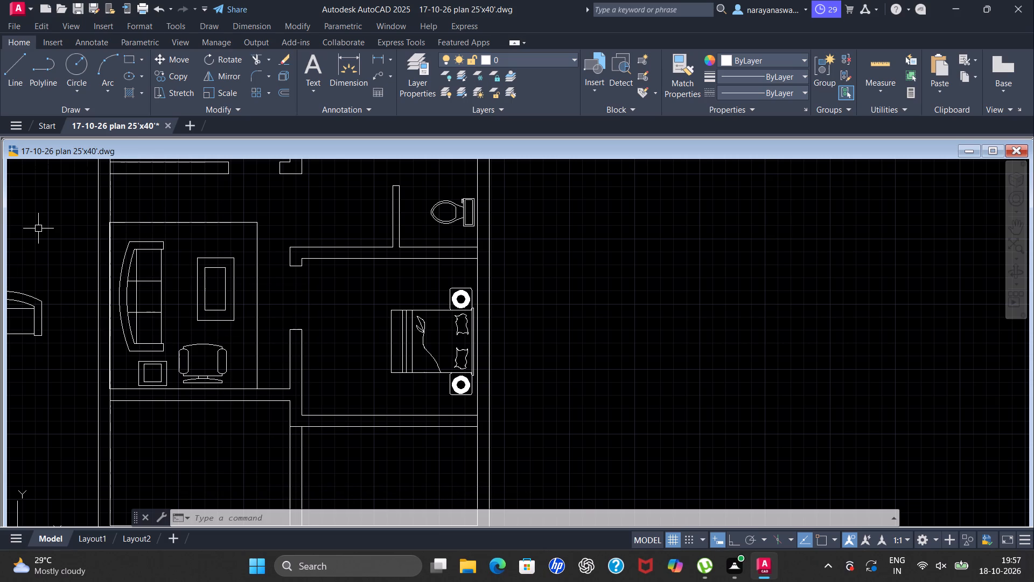
scroll(207, 223, "down", 1)
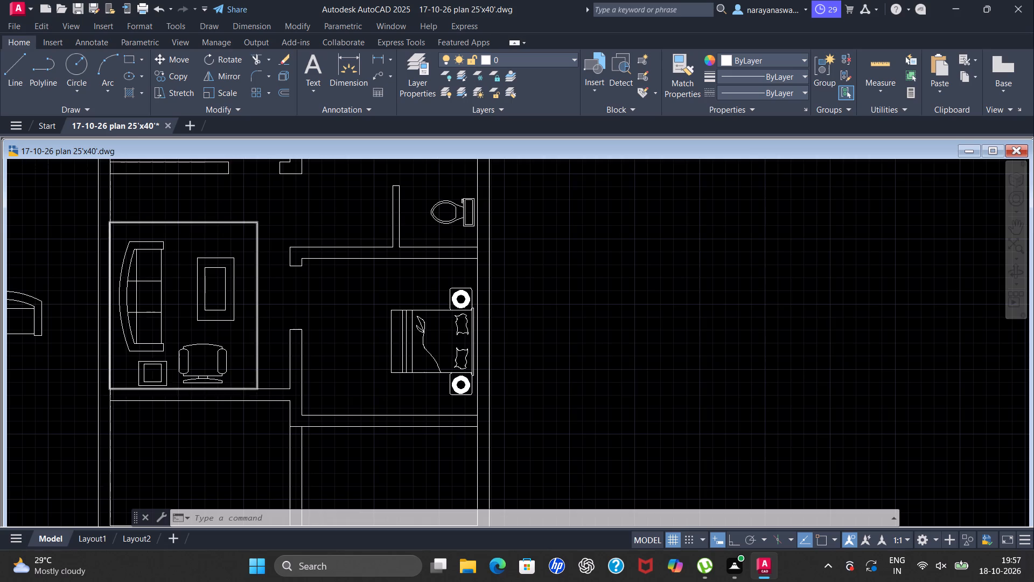
scroll(190, 272, "up", 1)
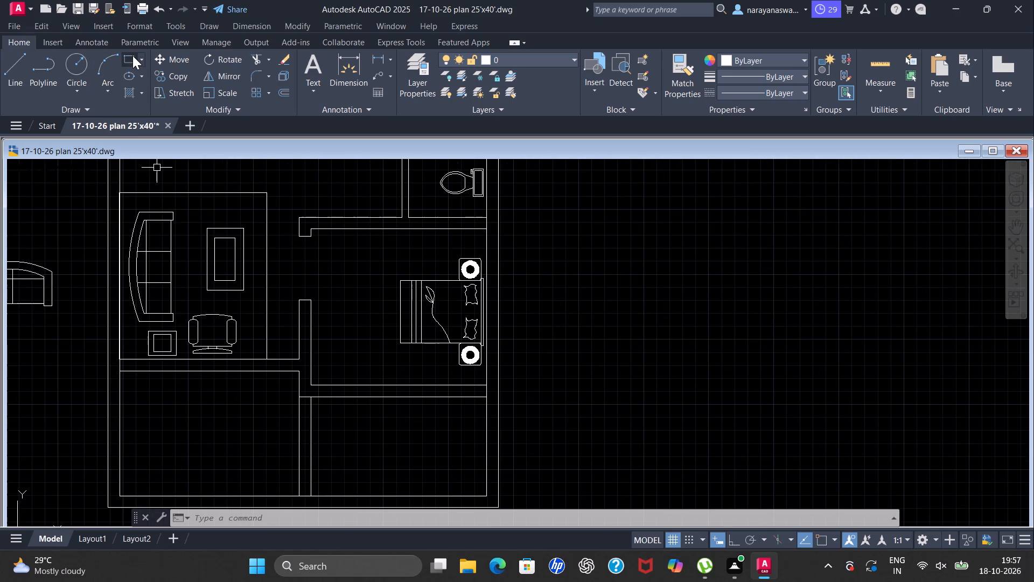
left_click(129, 56)
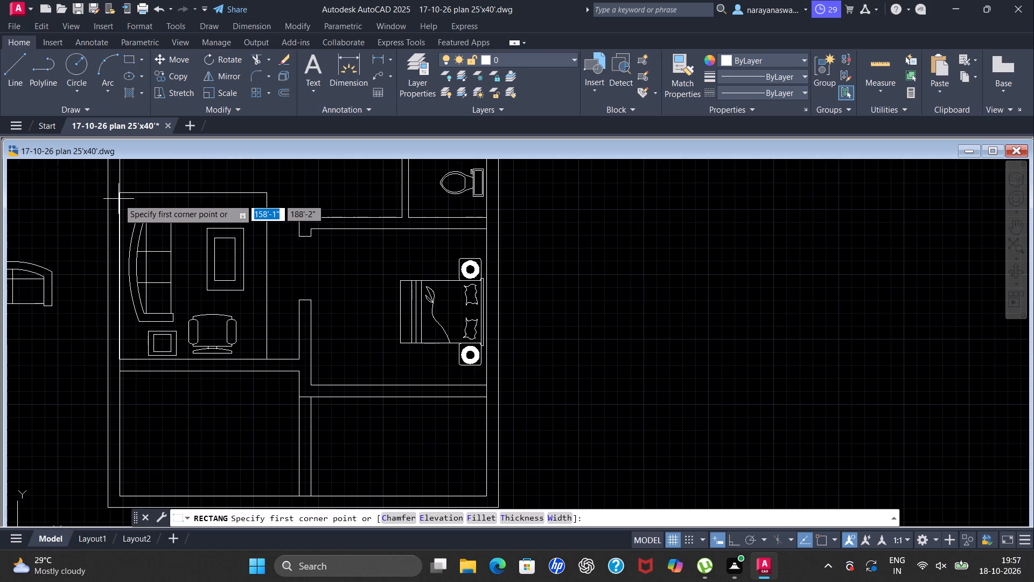
left_click(119, 198)
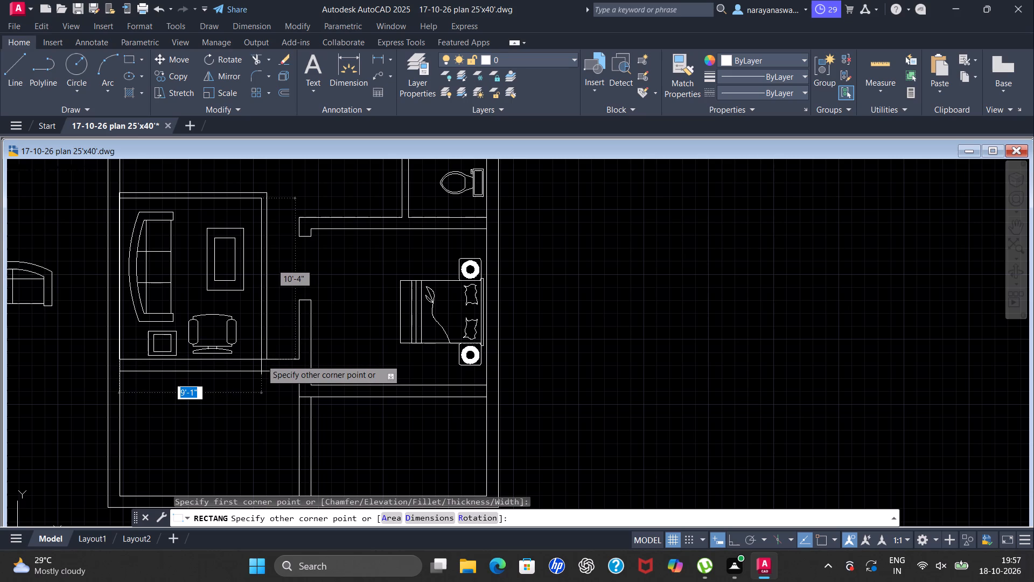
left_click(262, 361)
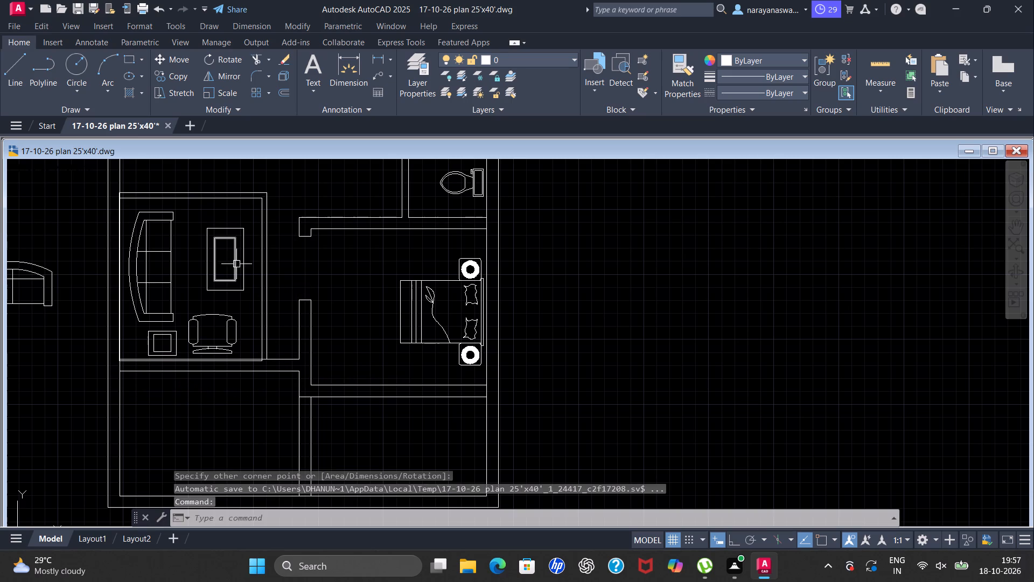
Stretch the inner rectangle's lower edge up onto the wall line below the chair, and deselect it.
scroll(232, 379, "up", 1)
scroll(197, 353, "up", 3)
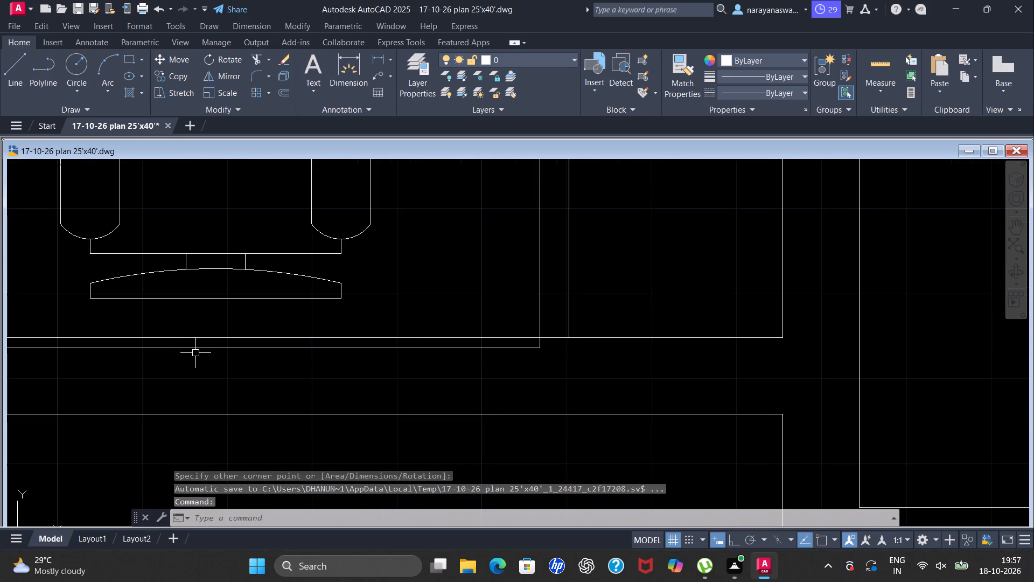
left_click(203, 349)
scroll(233, 329, "down", 3)
scroll(164, 332, "up", 3)
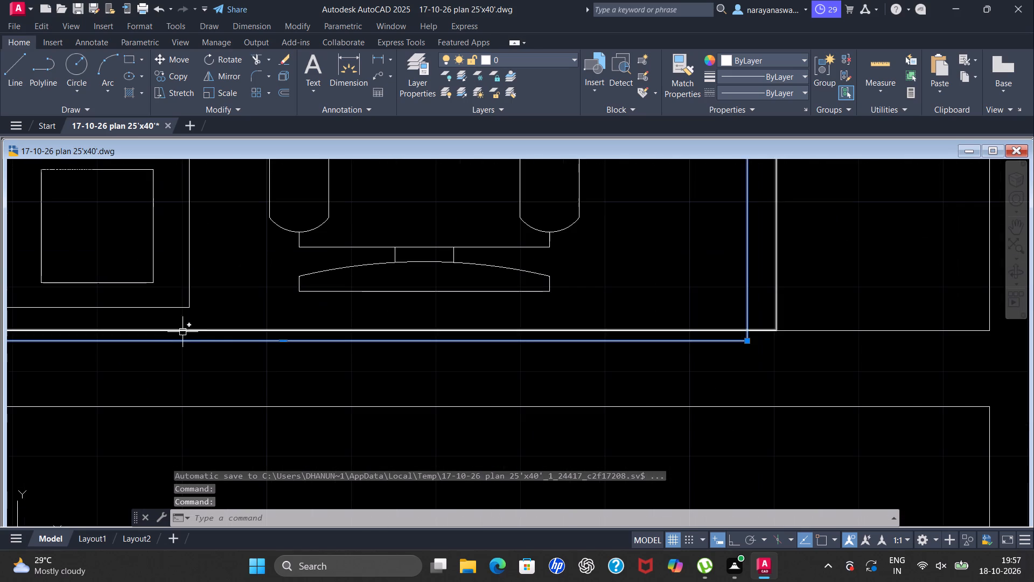
left_click(282, 343)
left_click(282, 330)
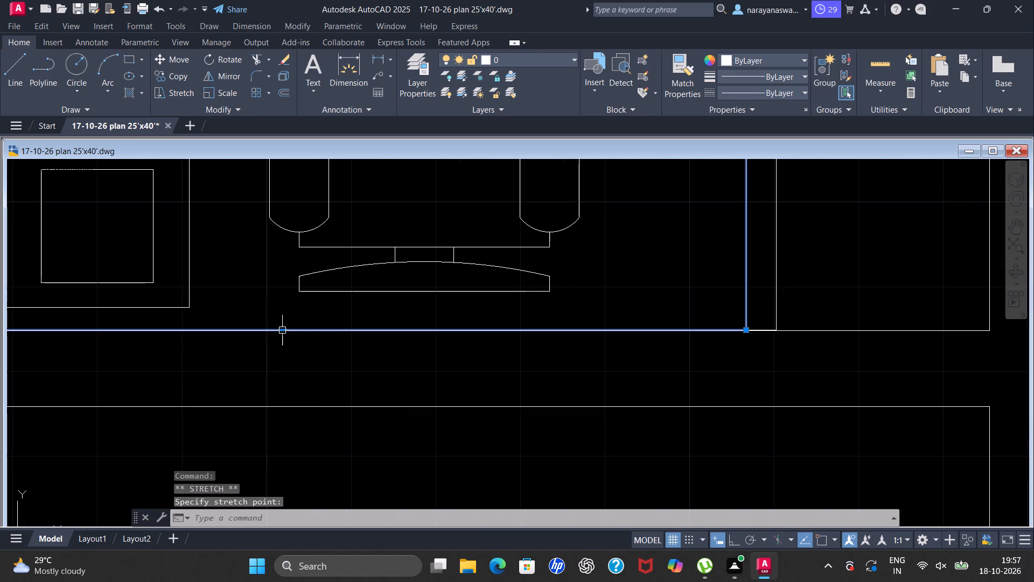
key("Escape")
scroll(232, 363, "down", 1)
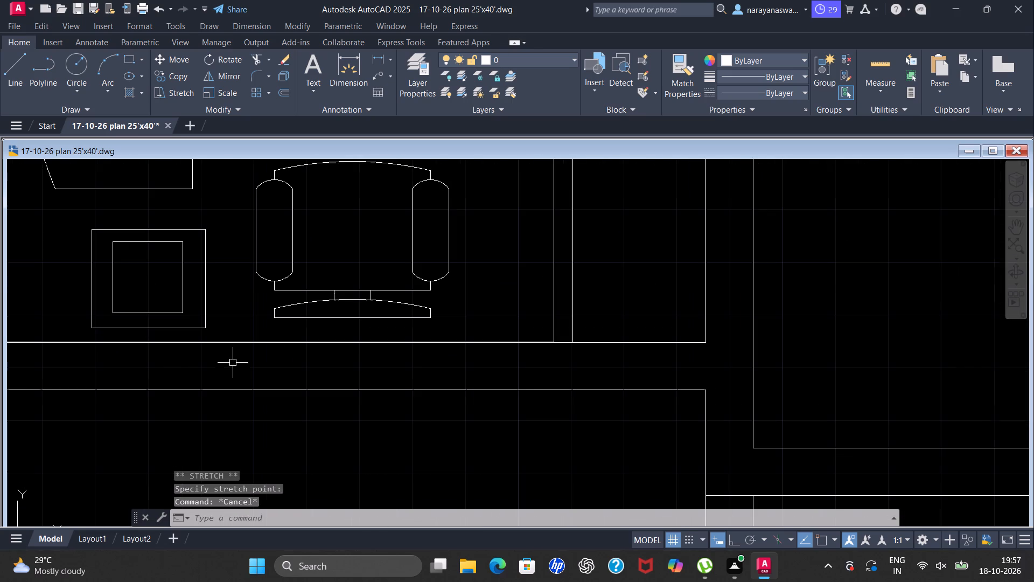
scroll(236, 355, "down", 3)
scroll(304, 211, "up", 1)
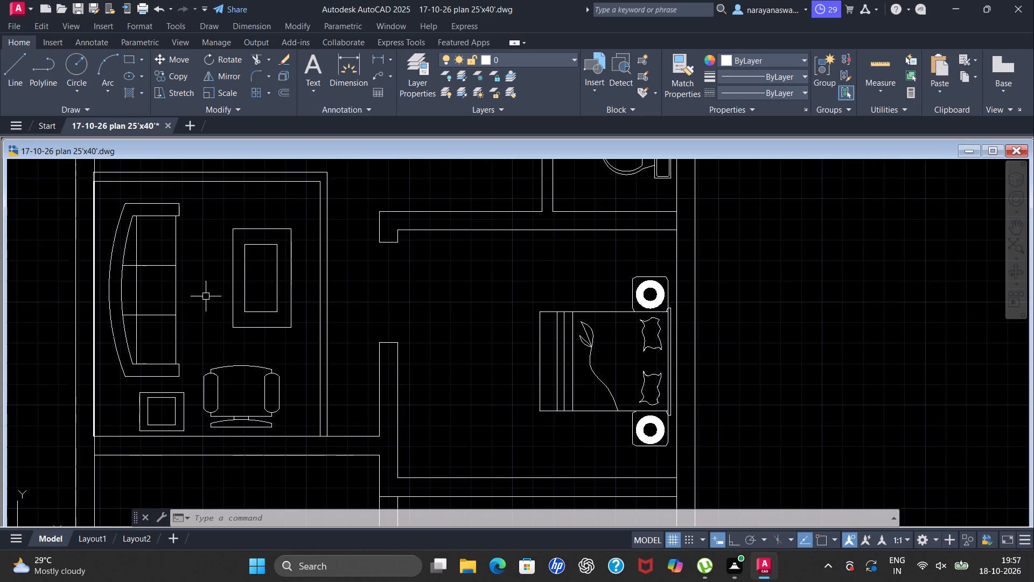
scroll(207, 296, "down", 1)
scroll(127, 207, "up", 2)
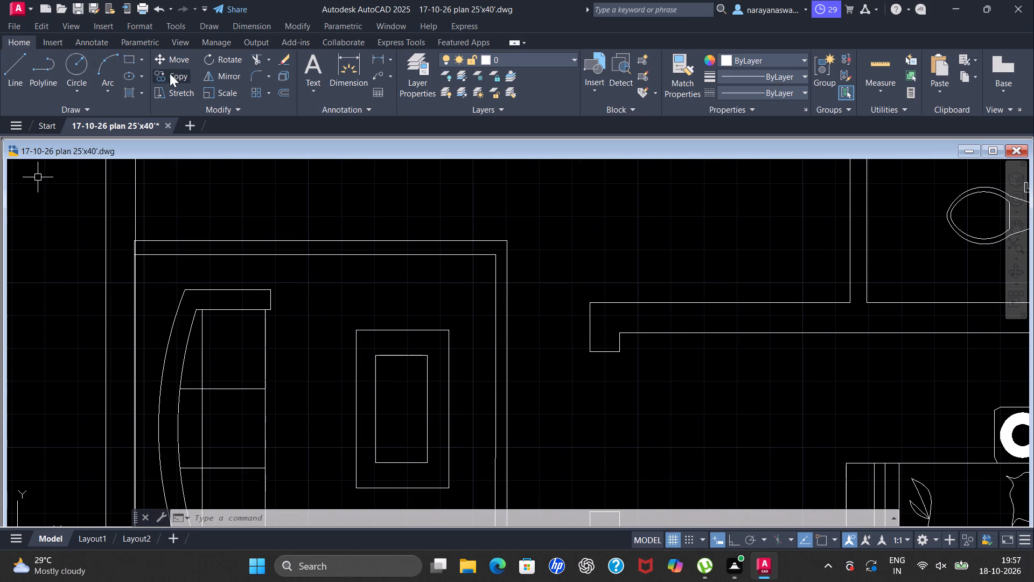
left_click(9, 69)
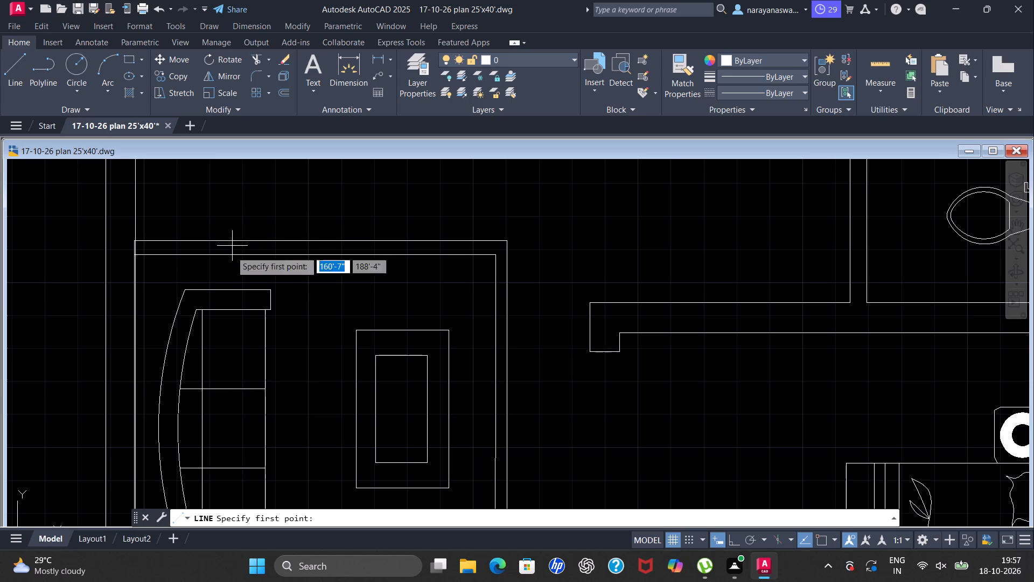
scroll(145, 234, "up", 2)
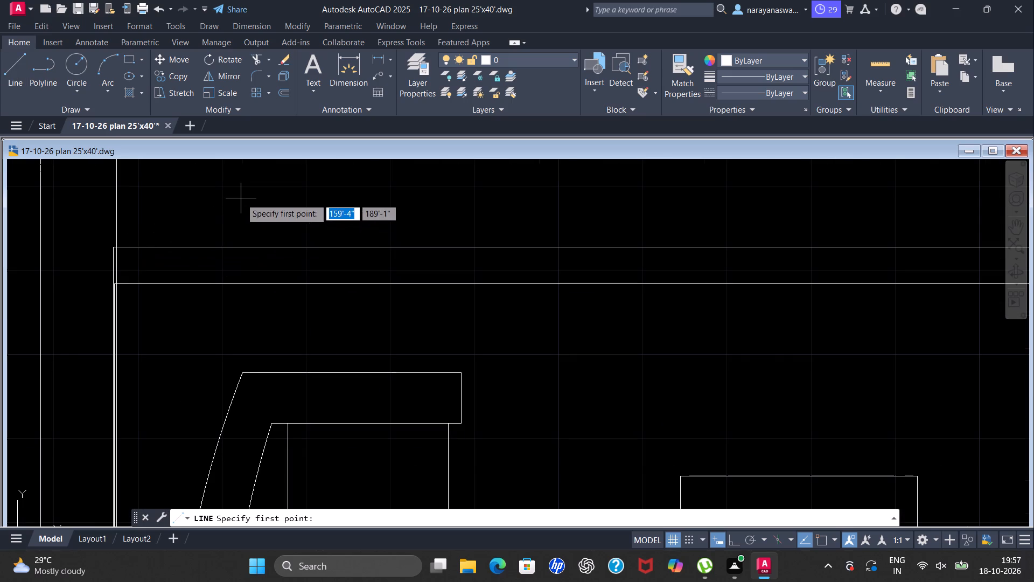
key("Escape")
Stretch the inner rectangle's wall-side edge beside the sofa over to the outer wall's inner face.
scroll(199, 260, "down", 2)
scroll(158, 309, "up", 2)
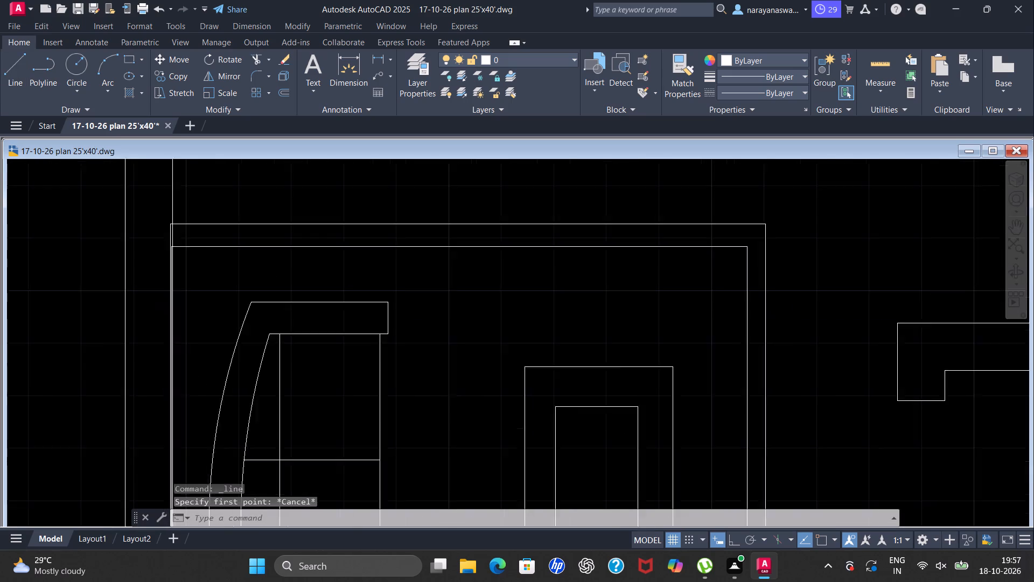
scroll(180, 351, "up", 1)
scroll(196, 316, "down", 3)
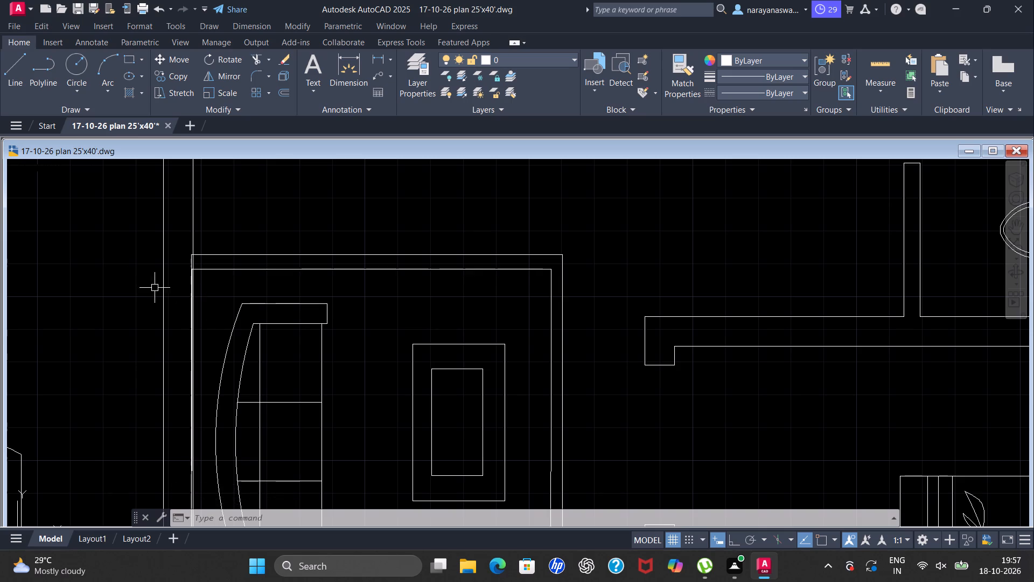
scroll(173, 260, "up", 5)
scroll(205, 223, "down", 3)
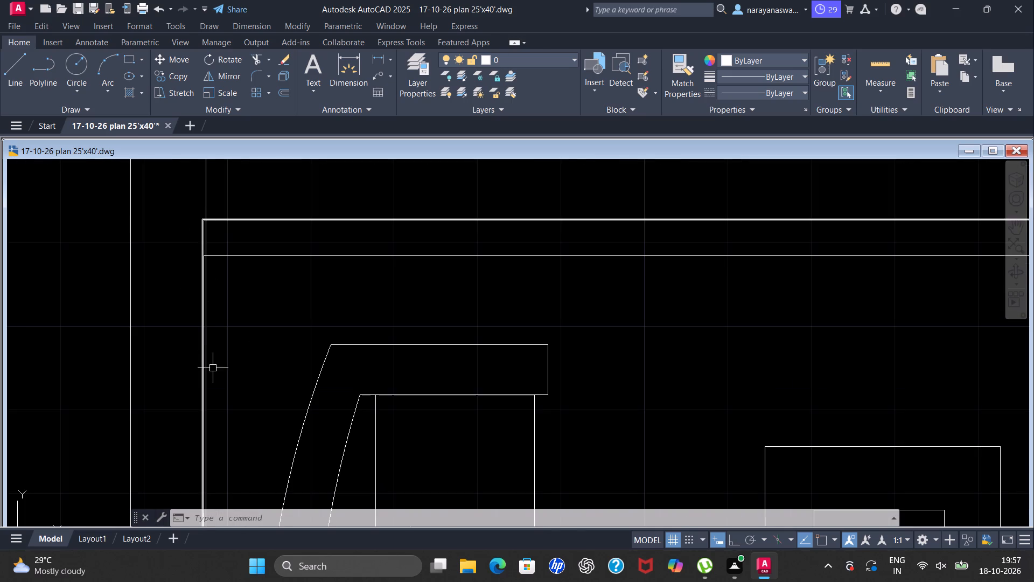
scroll(201, 351, "up", 2)
scroll(198, 305, "up", 2)
left_click(223, 338)
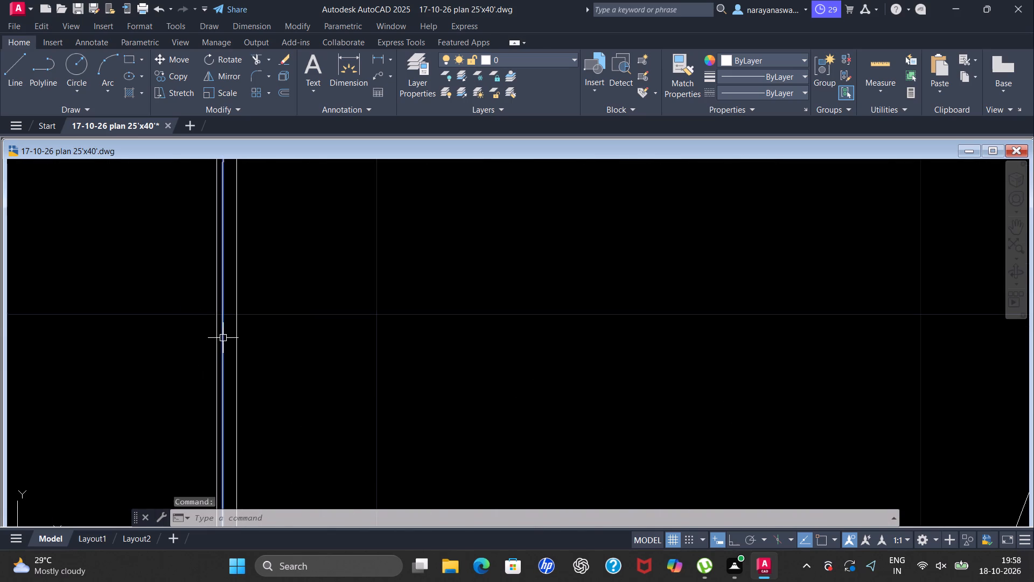
scroll(242, 282, "down", 6)
scroll(238, 402, "up", 2)
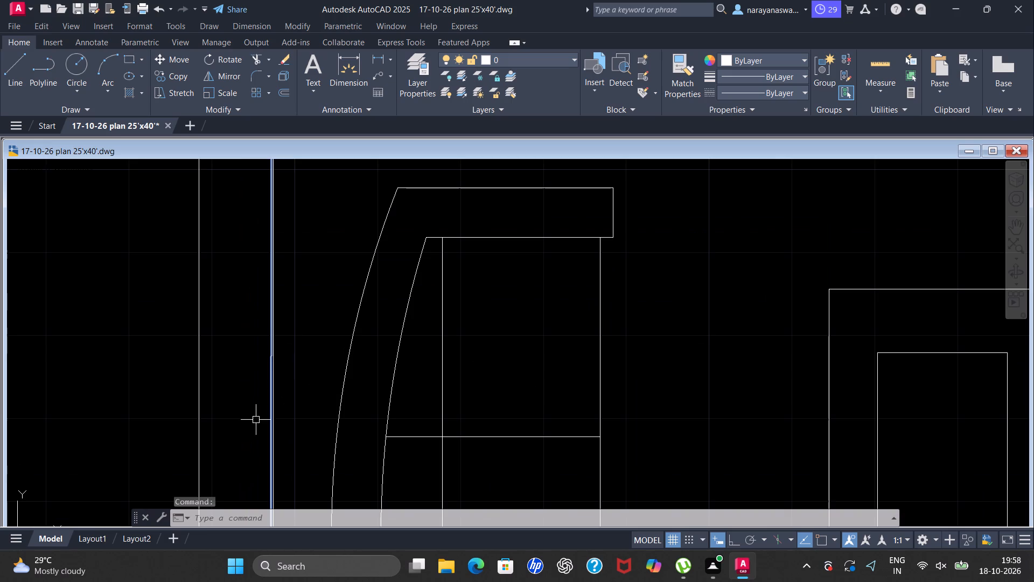
scroll(274, 309, "down", 3)
scroll(268, 391, "up", 5)
scroll(276, 337, "up", 3)
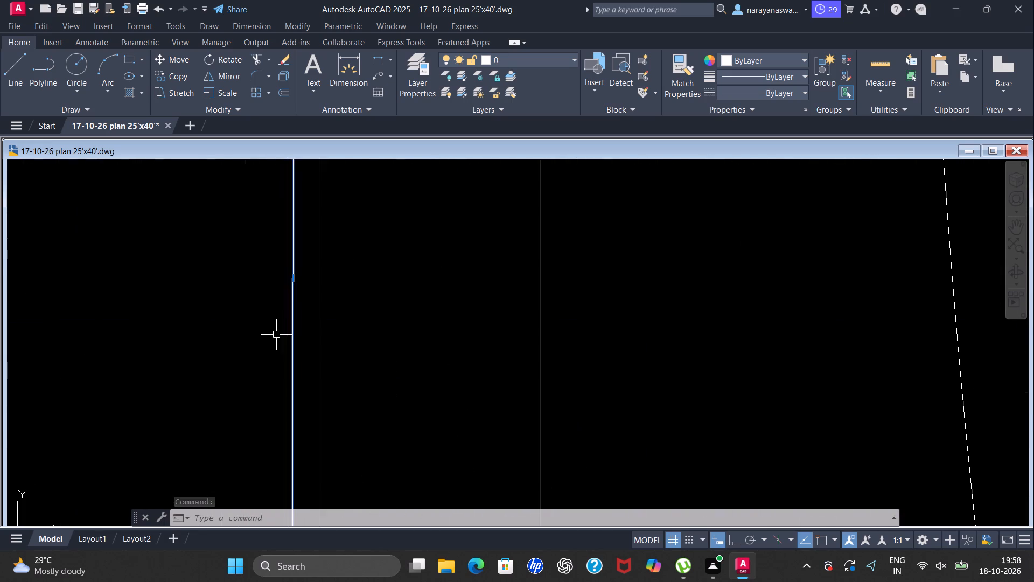
scroll(304, 309, "up", 2)
left_click_drag(276, 235, 286, 234)
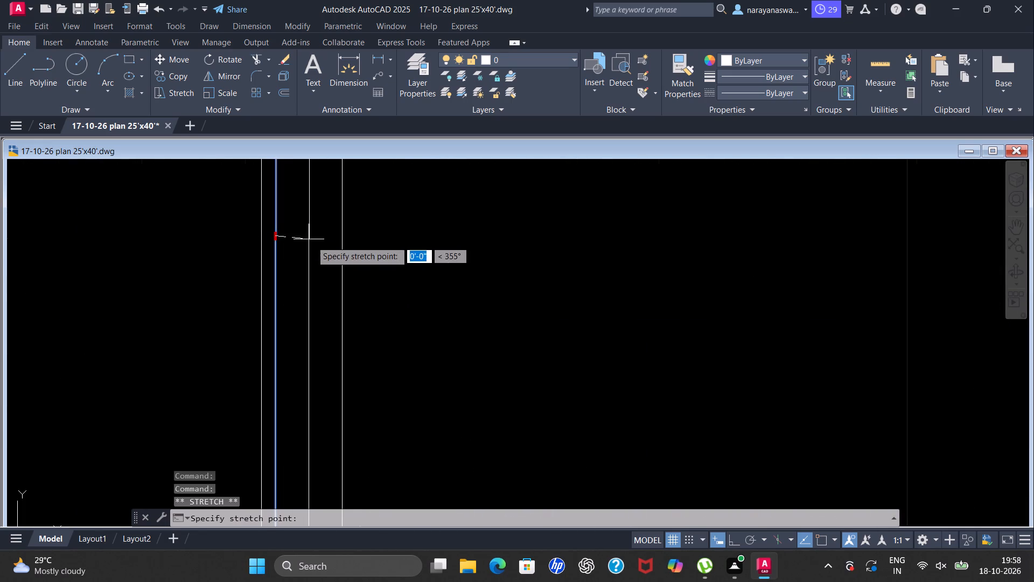
left_click(340, 248)
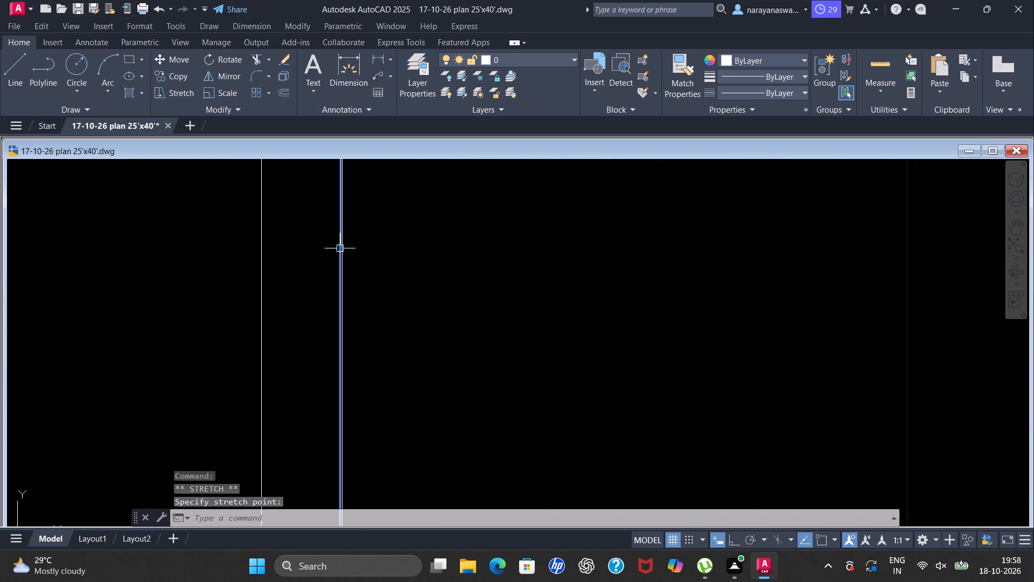
key("Escape")
Stretch the inner rectangle's wall-side edge again to close the remaining gap to the wall line, and deselect it.
scroll(337, 254, "up", 5)
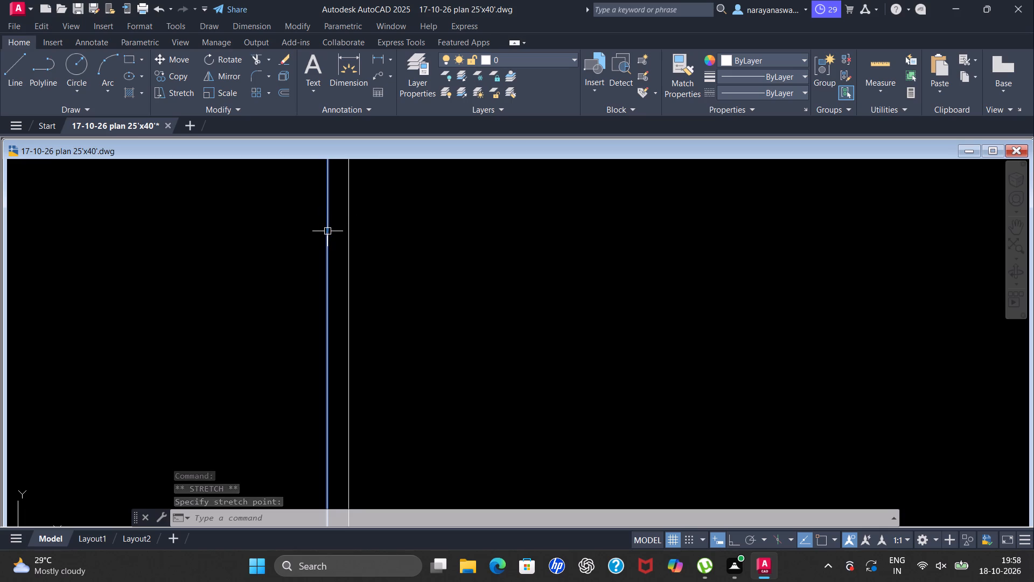
left_click(328, 231)
left_click(348, 231)
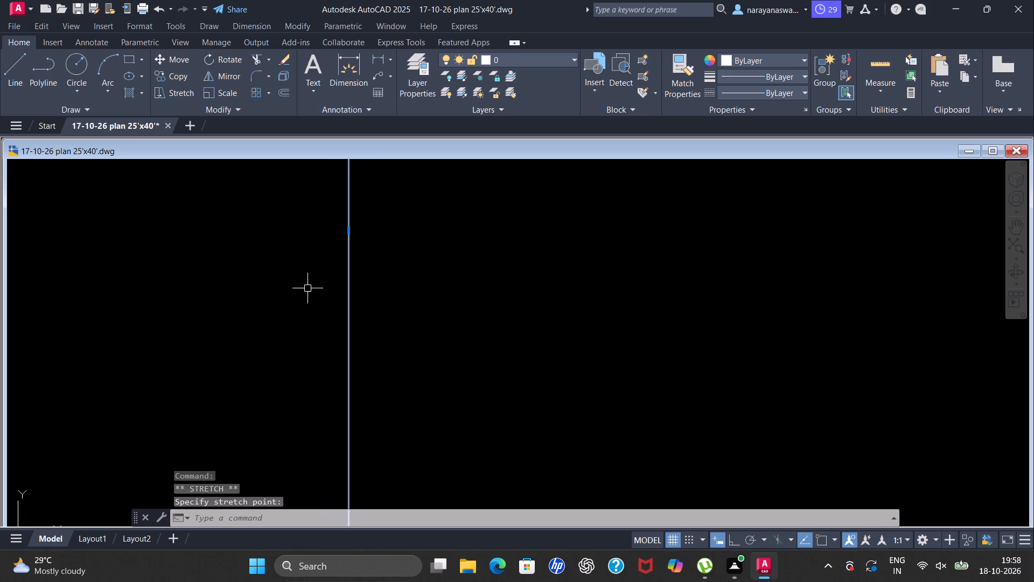
key("Escape")
Stretch the outer rectangle's wall-side edge beside the sofa over to the outer wall's inner face.
scroll(308, 289, "down", 3)
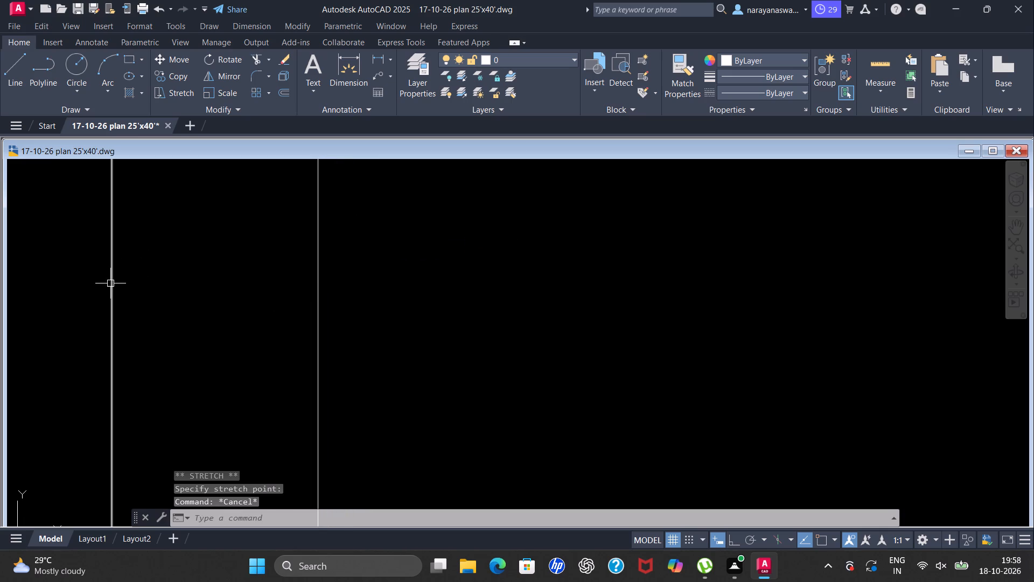
left_click(111, 283)
scroll(158, 320, "down", 5)
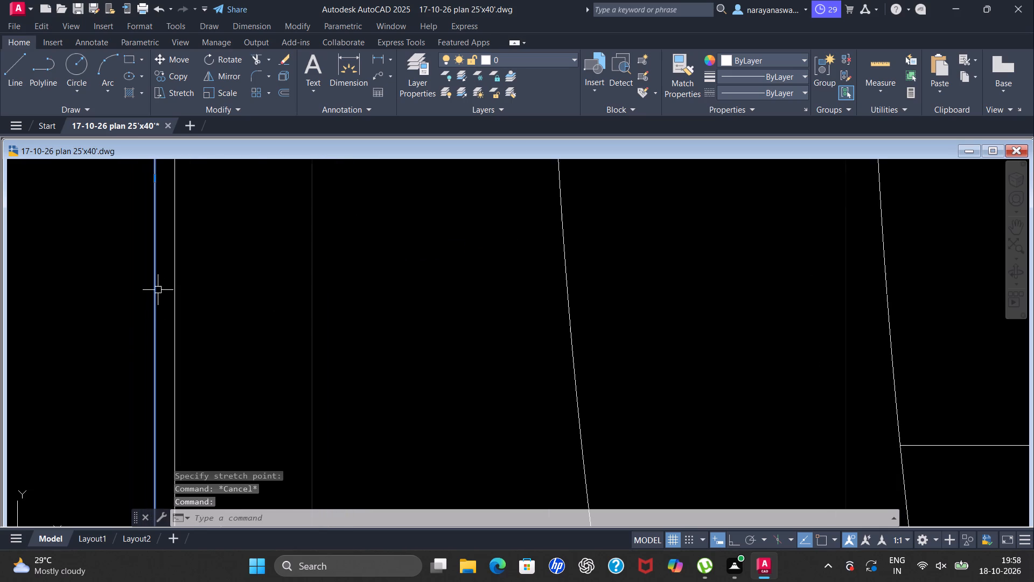
scroll(165, 276, "down", 2)
scroll(156, 220, "down", 2)
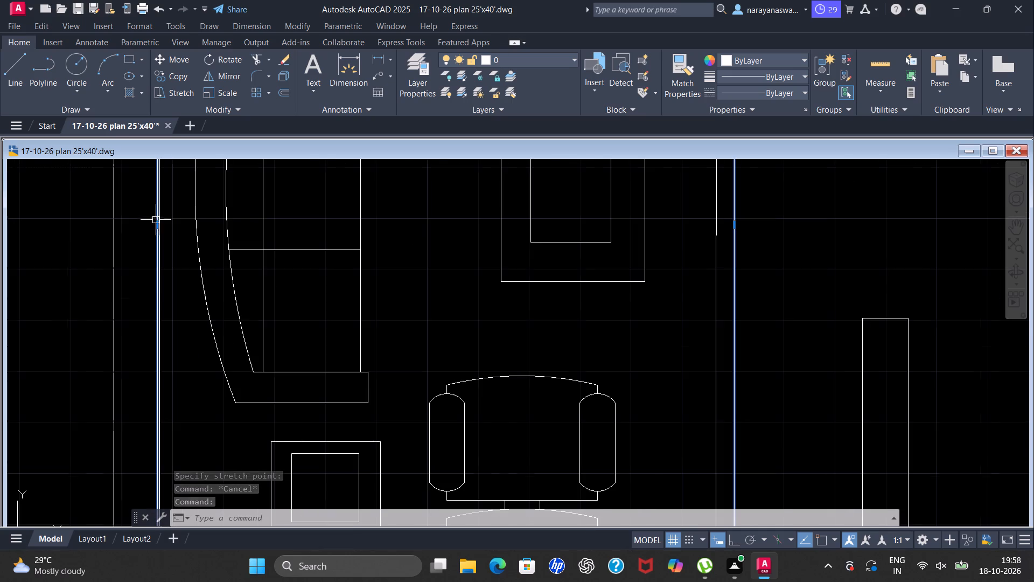
scroll(156, 220, "down", 1)
scroll(152, 220, "up", 5)
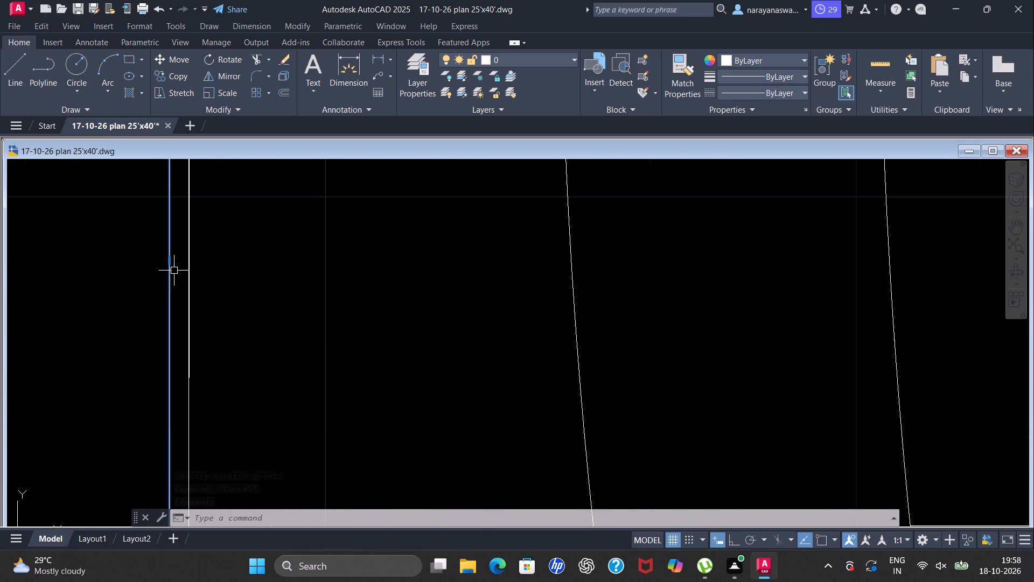
scroll(174, 260, "up", 3)
left_click_drag(155, 267, 166, 265)
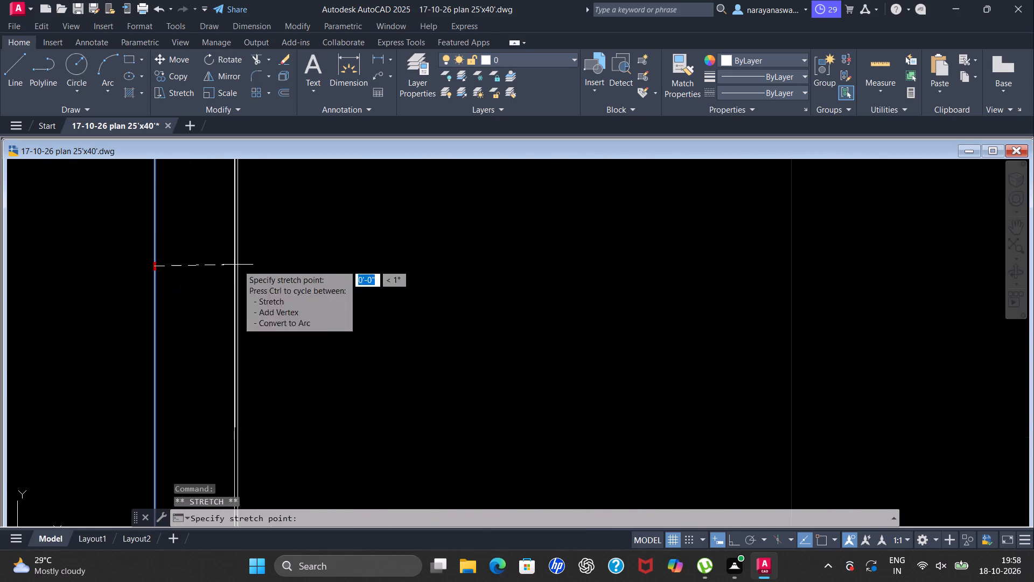
scroll(231, 269, "up", 3)
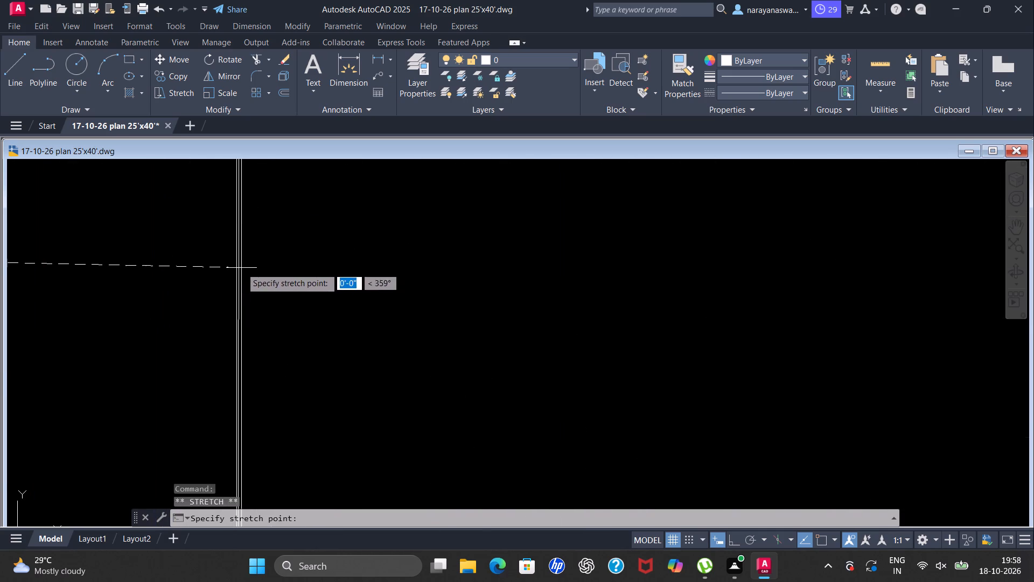
scroll(241, 268, "up", 4)
left_click(209, 285)
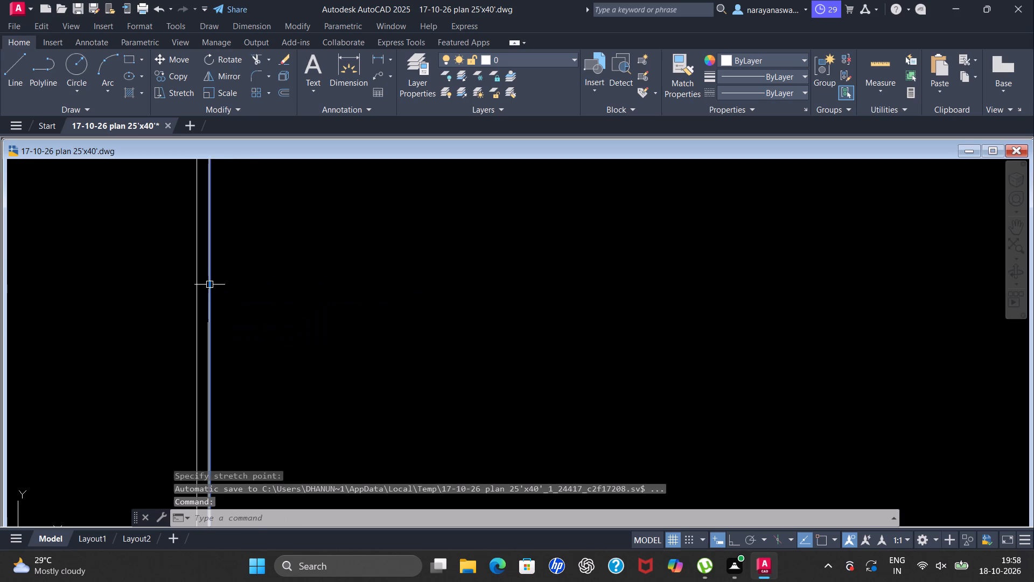
Stretch the outer rectangle's wall-side edge back onto the adjacent vertical line at the wall's inner face, and deselect it.
scroll(202, 286, "down", 3)
scroll(225, 294, "up", 3)
scroll(92, 310, "up", 2)
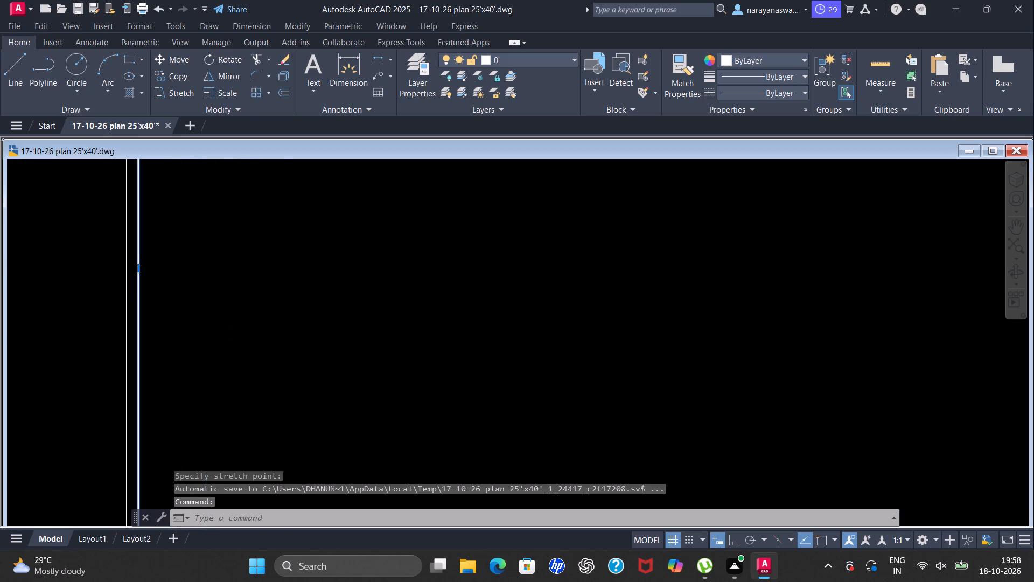
scroll(92, 308, "up", 1)
scroll(263, 271, "up", 3)
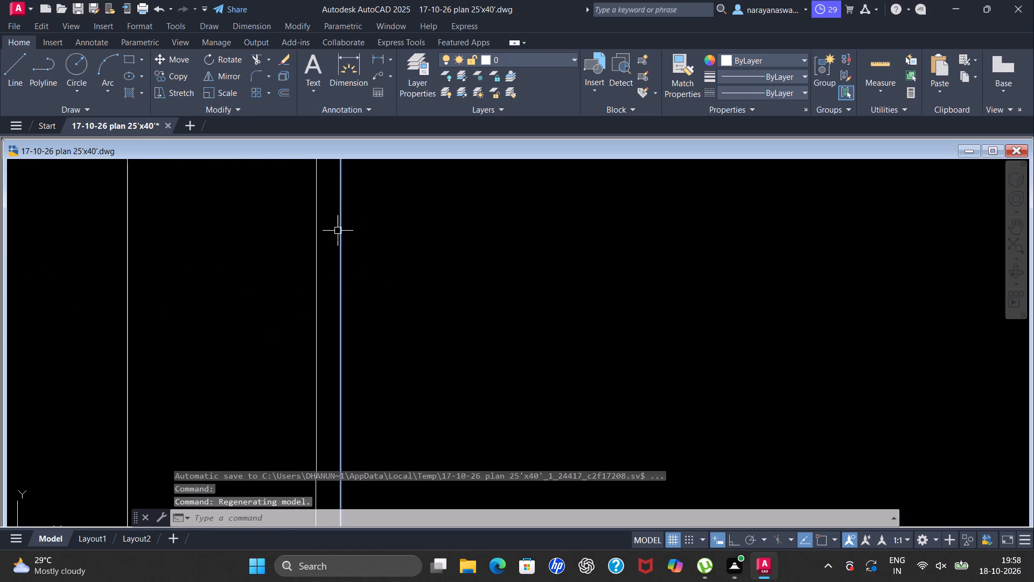
scroll(335, 263, "down", 3)
scroll(310, 221, "down", 3)
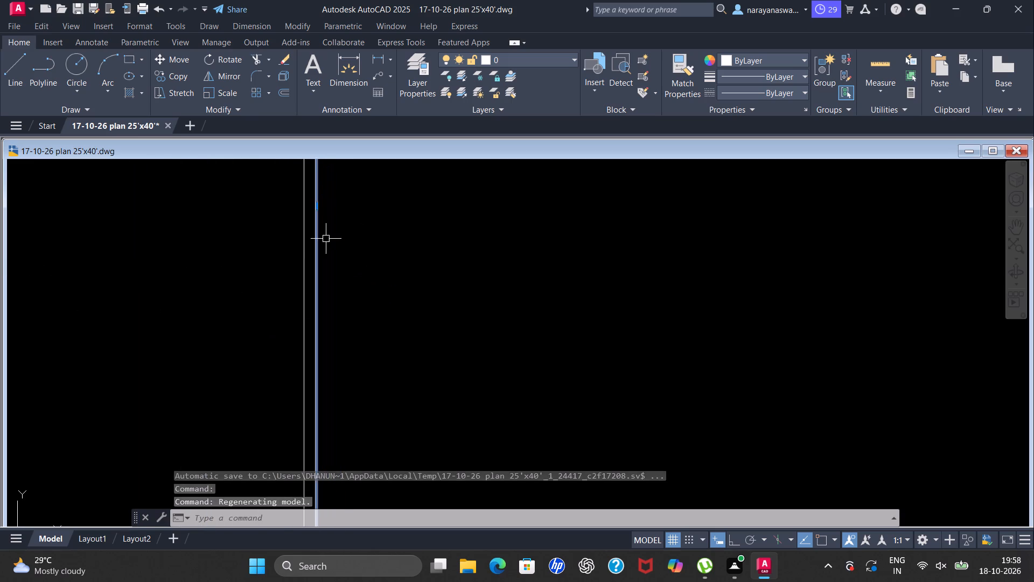
scroll(299, 183, "up", 3)
scroll(371, 272, "up", 2)
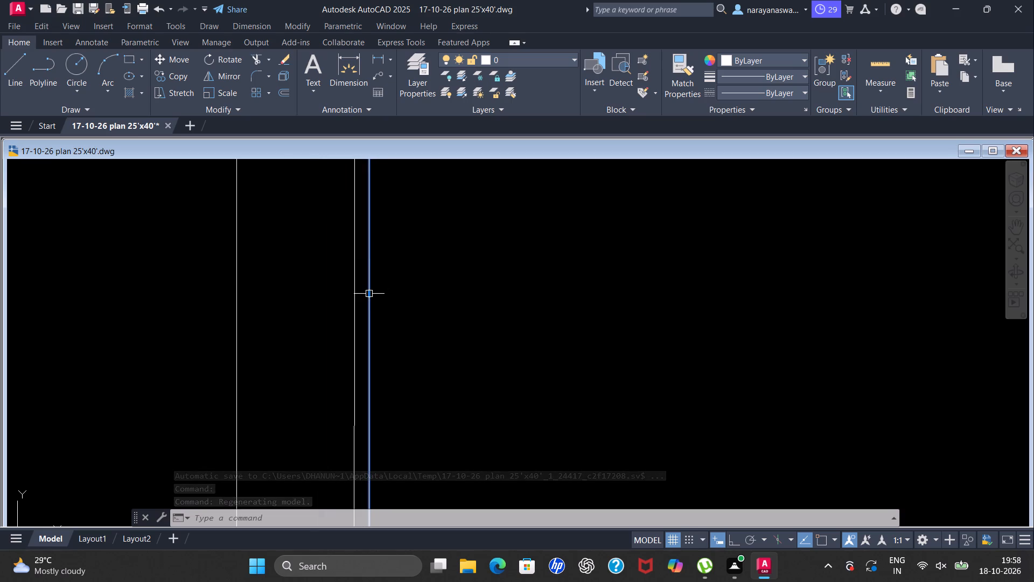
scroll(368, 291, "up", 4)
left_click(368, 290)
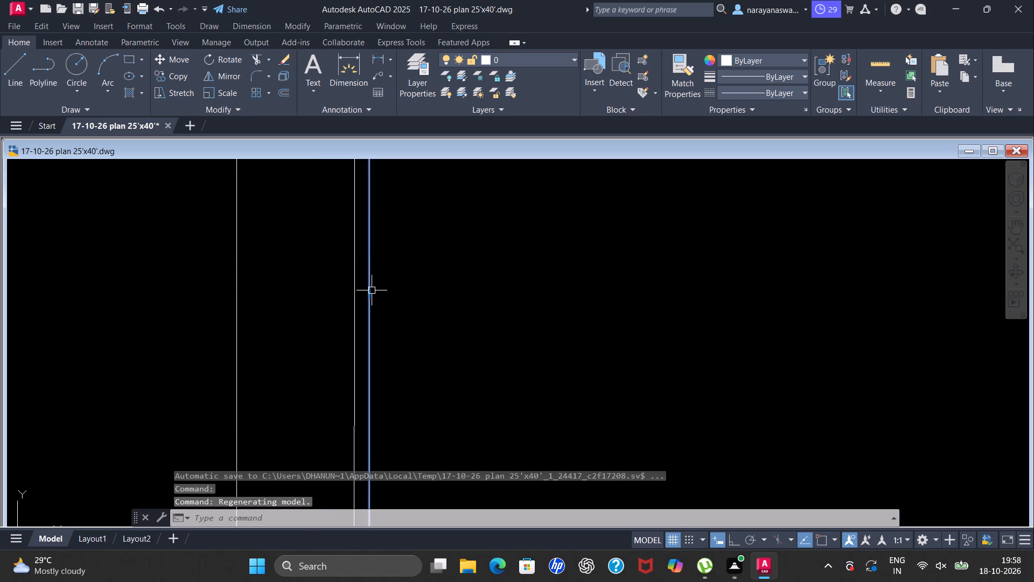
left_click(369, 294)
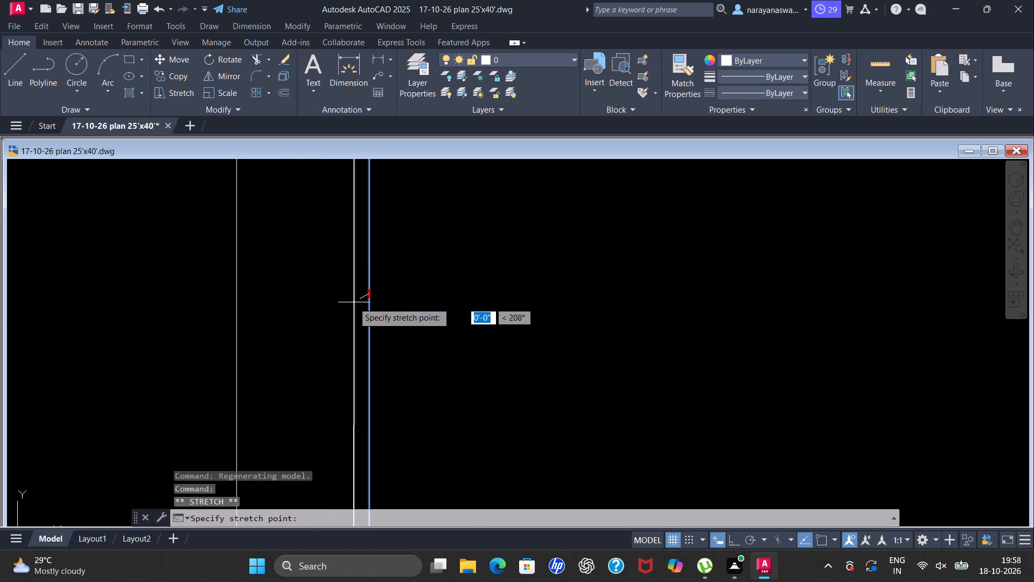
scroll(353, 302, "up", 6)
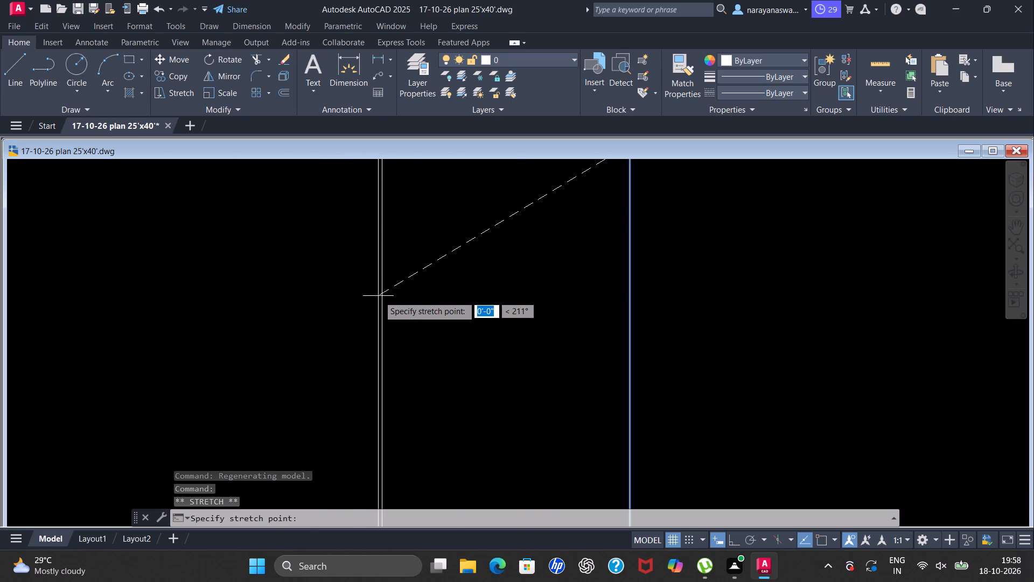
left_click(382, 296)
key("Escape")
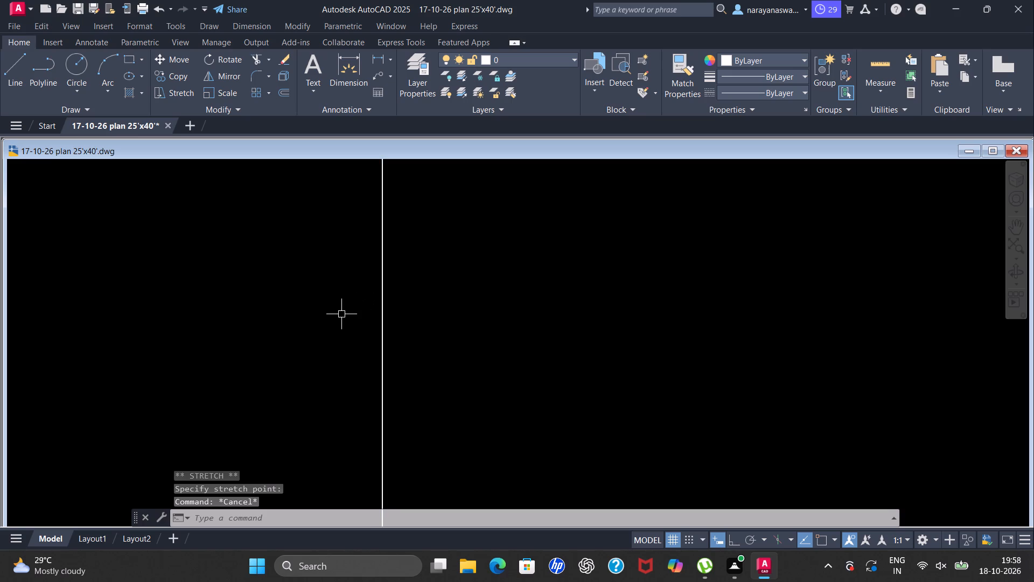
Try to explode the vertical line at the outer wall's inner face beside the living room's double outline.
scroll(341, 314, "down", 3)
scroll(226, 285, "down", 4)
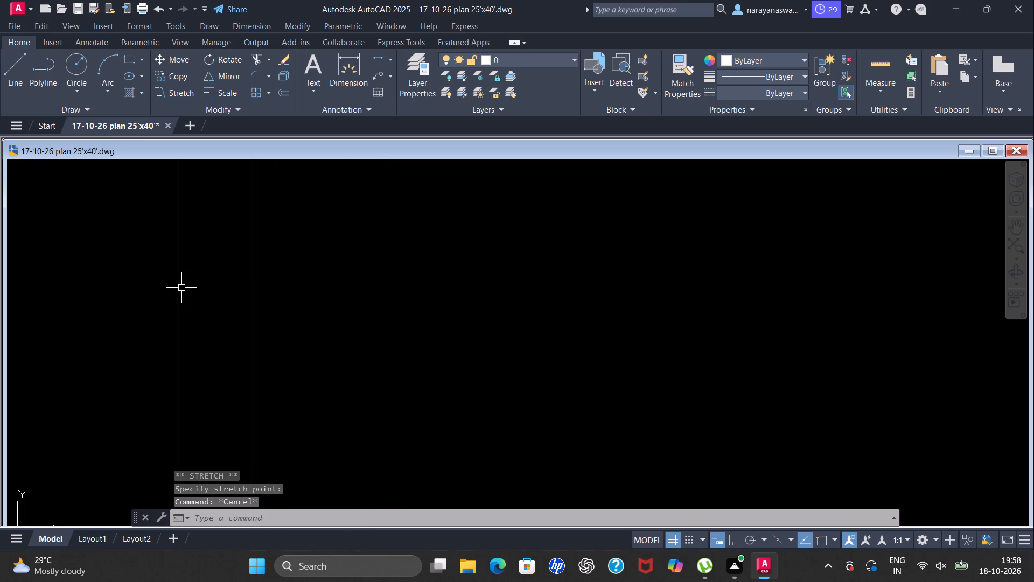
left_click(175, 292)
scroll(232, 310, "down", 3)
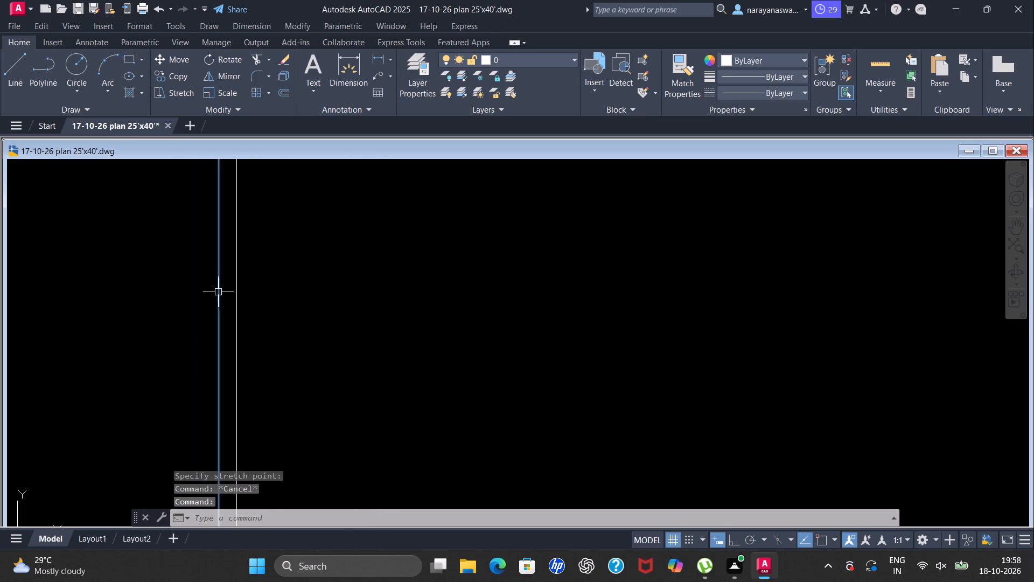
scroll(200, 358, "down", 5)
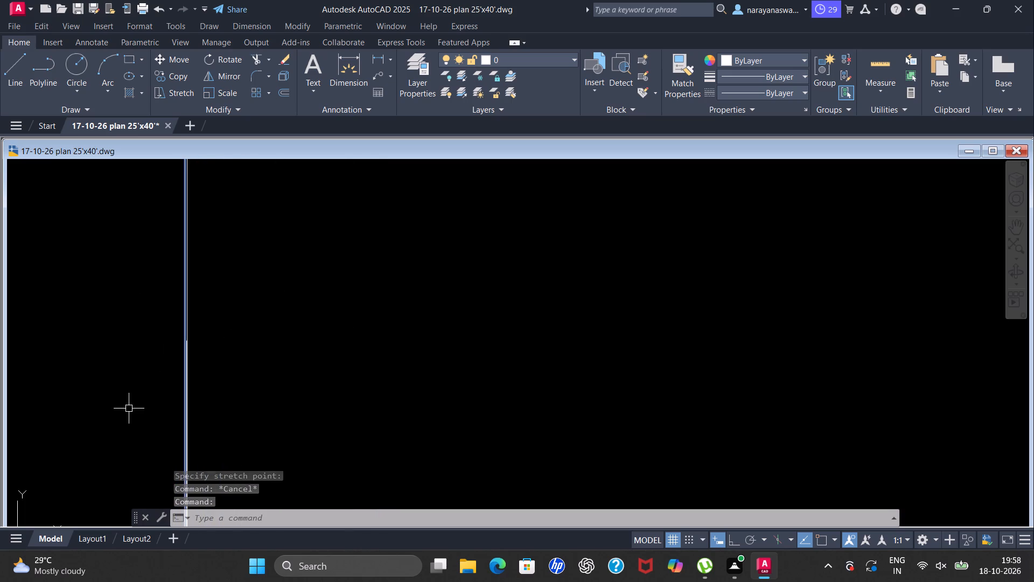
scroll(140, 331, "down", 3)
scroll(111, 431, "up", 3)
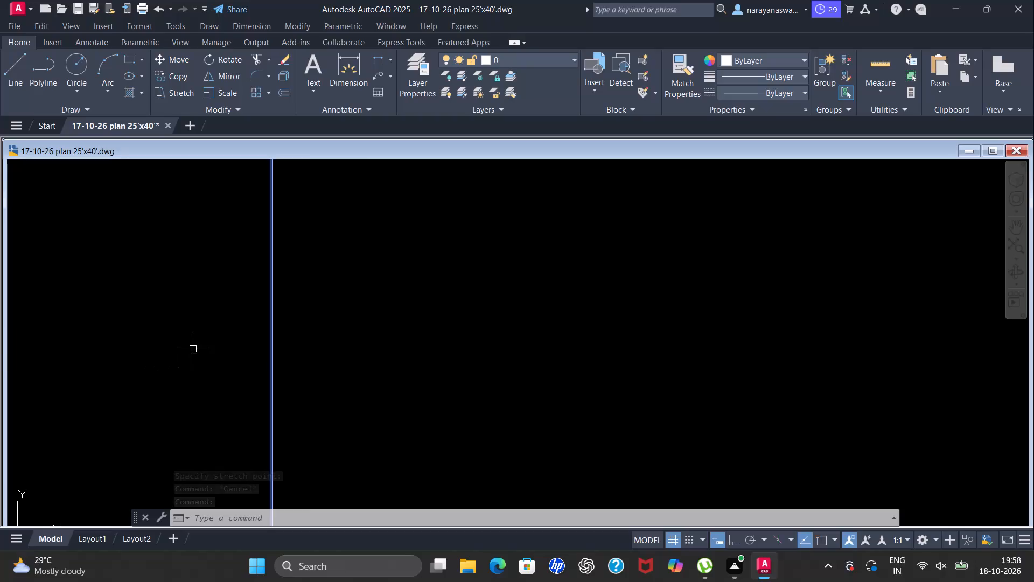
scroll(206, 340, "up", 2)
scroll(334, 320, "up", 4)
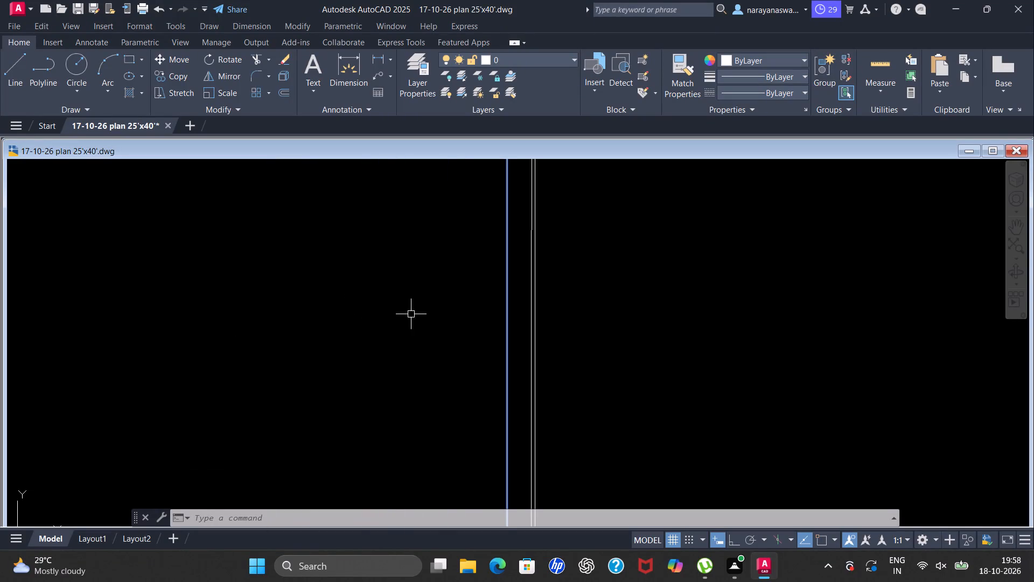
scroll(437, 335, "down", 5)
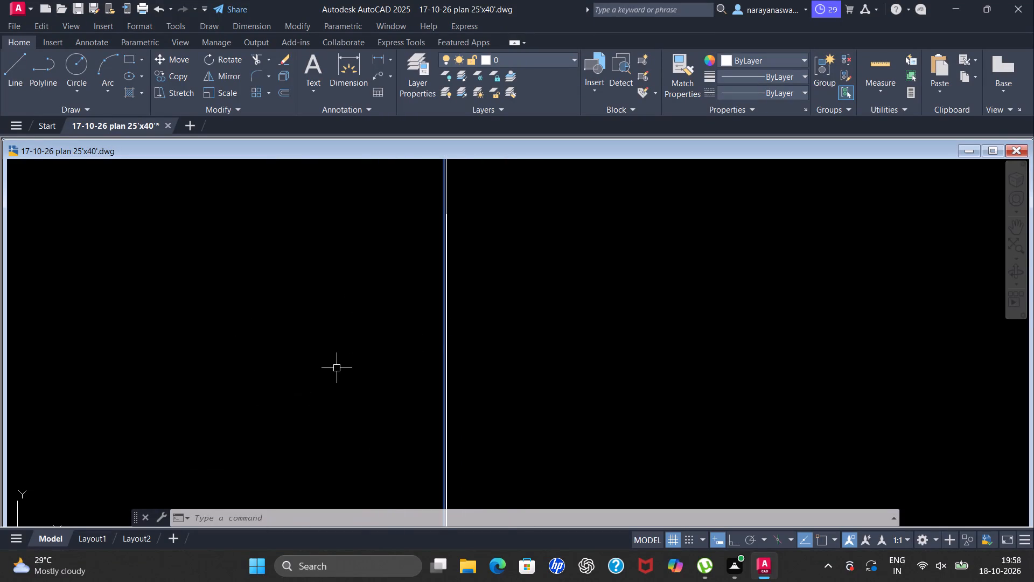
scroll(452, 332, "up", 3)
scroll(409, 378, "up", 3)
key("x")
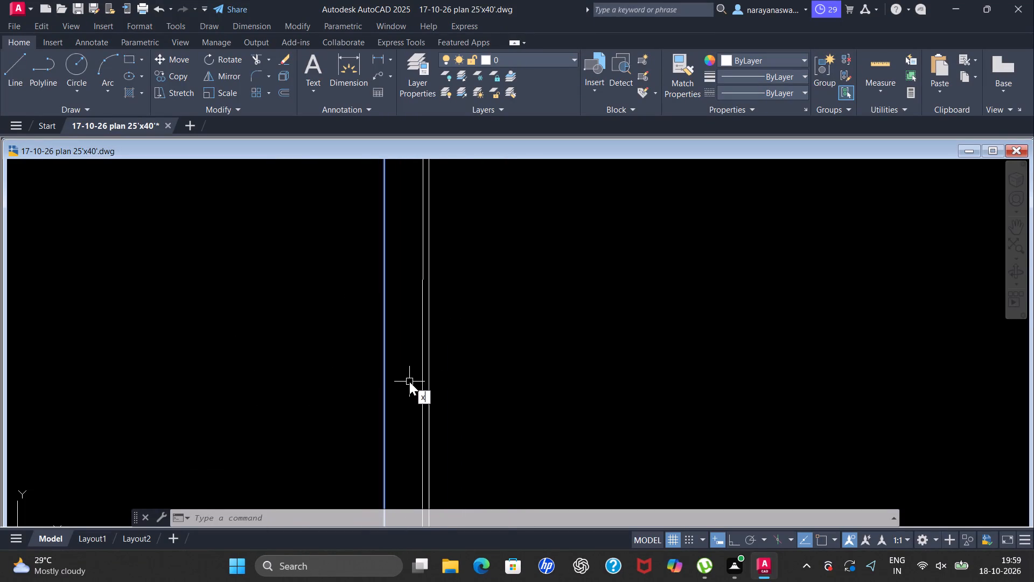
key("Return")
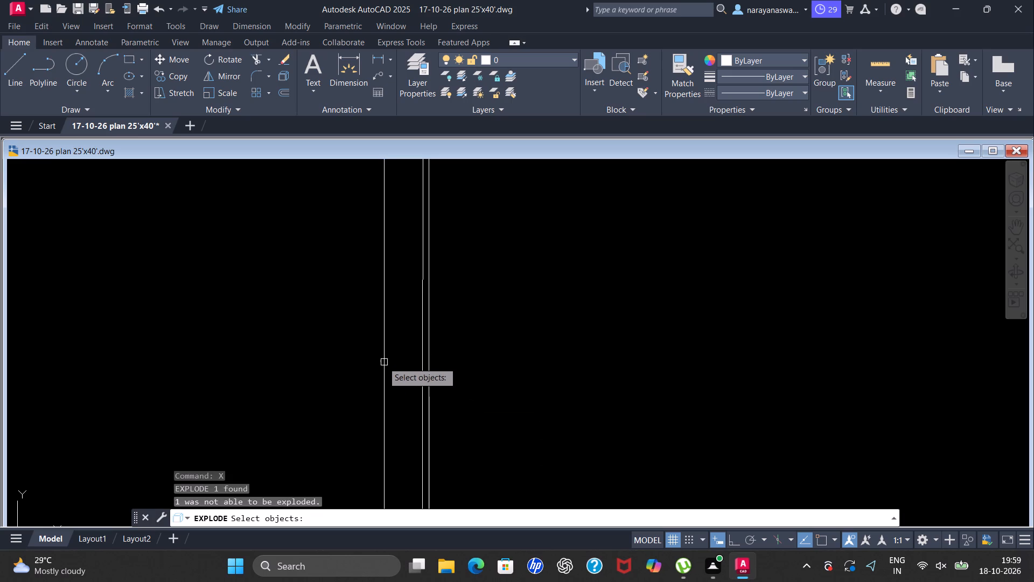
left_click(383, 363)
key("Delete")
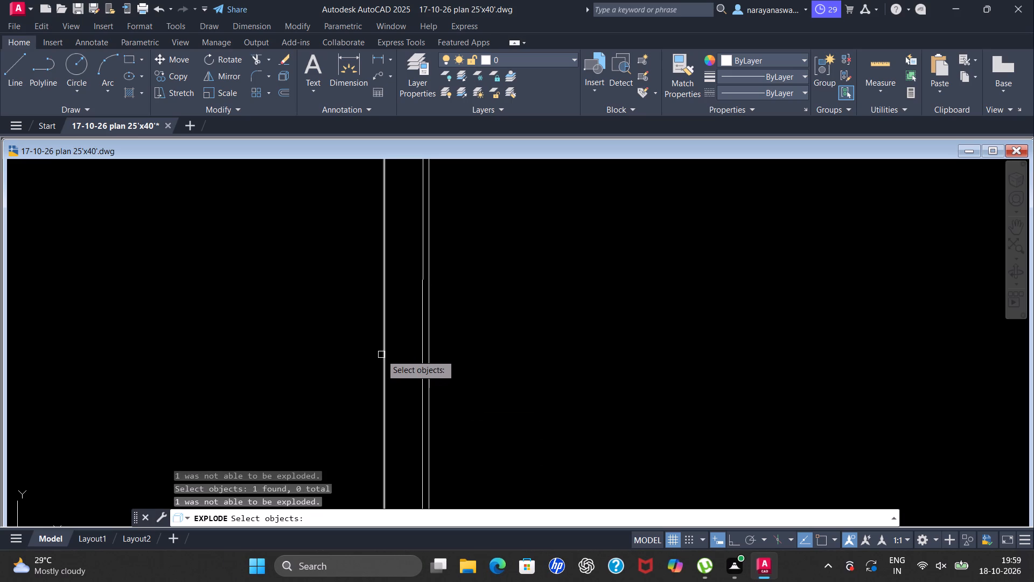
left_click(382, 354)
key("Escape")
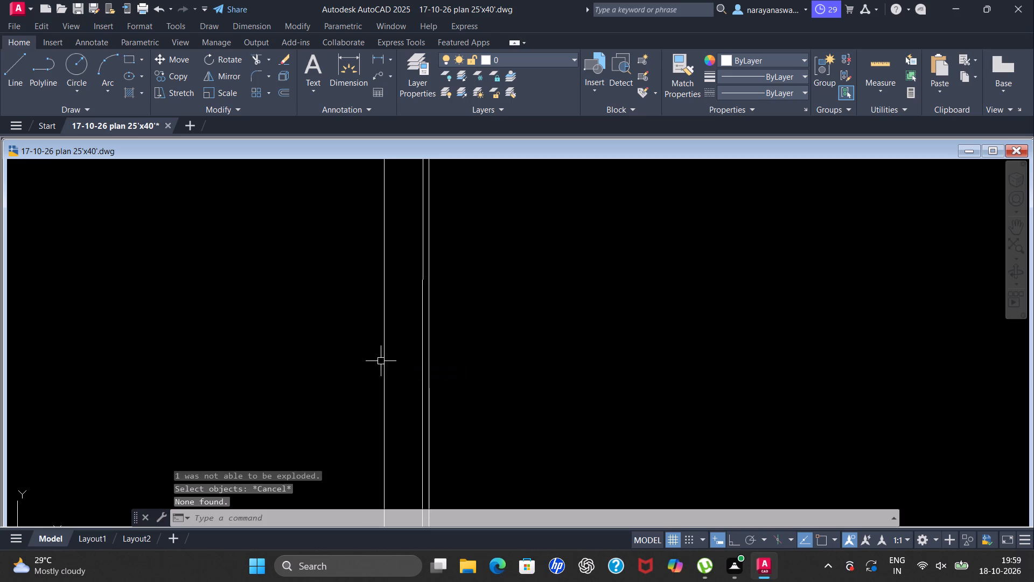
Examine how the wall's inner-face line meets the double outline's wall-side edges beside the sofa.
left_click(386, 365)
scroll(355, 385, "down", 4)
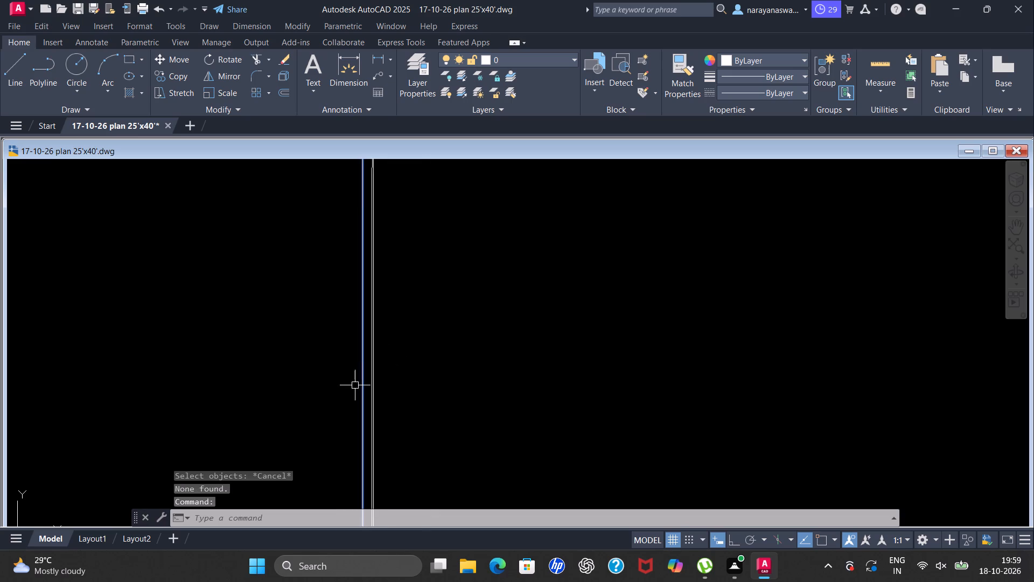
scroll(355, 376, "down", 4)
scroll(396, 346, "down", 9)
scroll(418, 301, "down", 2)
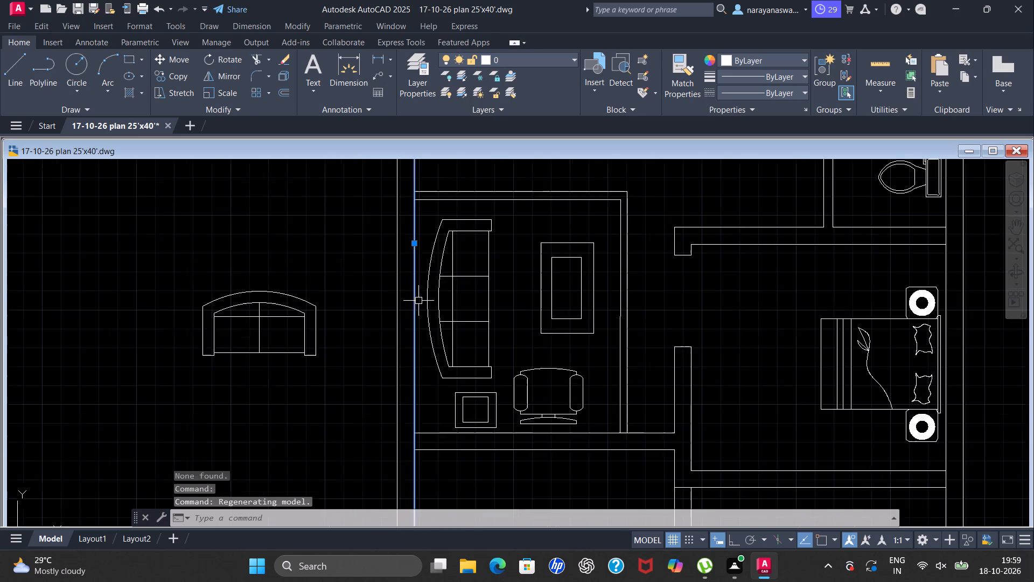
scroll(418, 301, "down", 2)
scroll(416, 297, "up", 2)
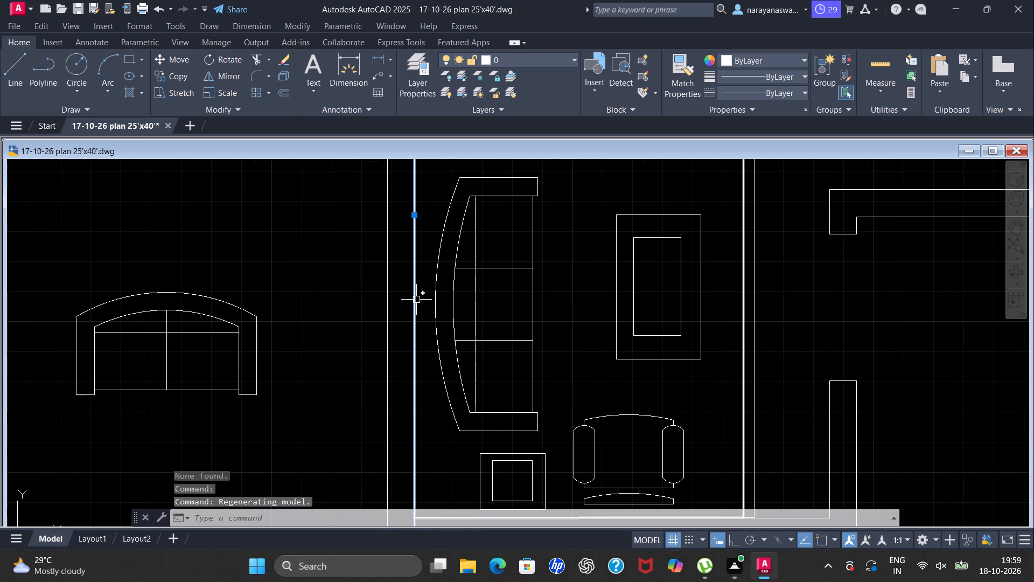
scroll(404, 310, "up", 4)
scroll(505, 351, "up", 4)
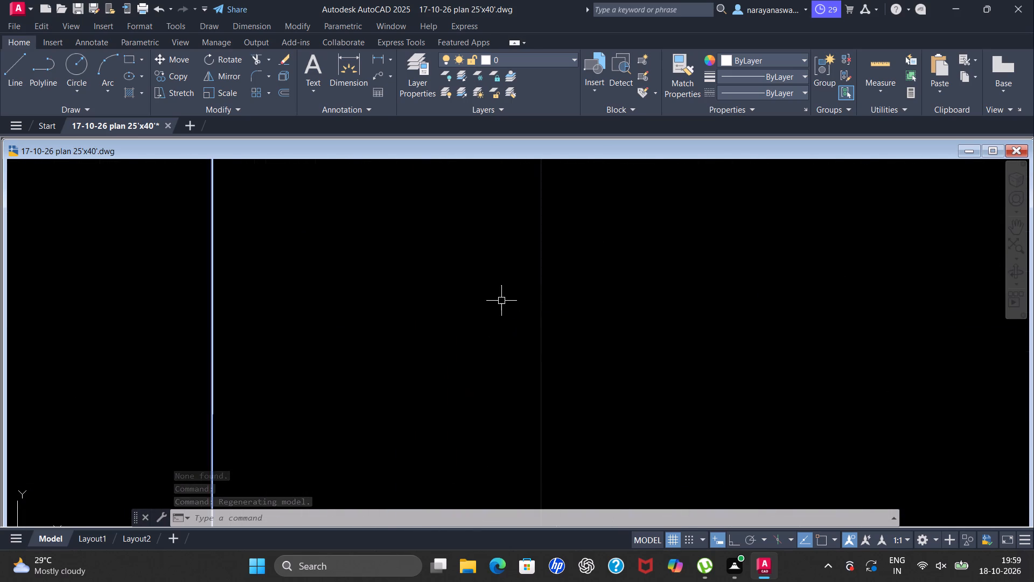
scroll(229, 363, "up", 4)
scroll(244, 336, "down", 6)
scroll(160, 355, "up", 4)
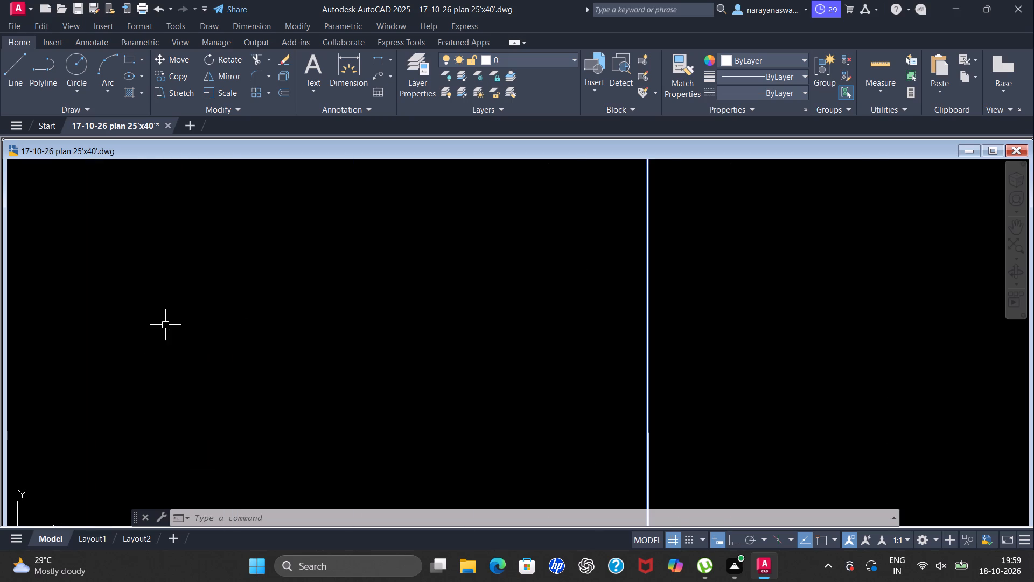
key("Escape")
scroll(430, 360, "down", 11)
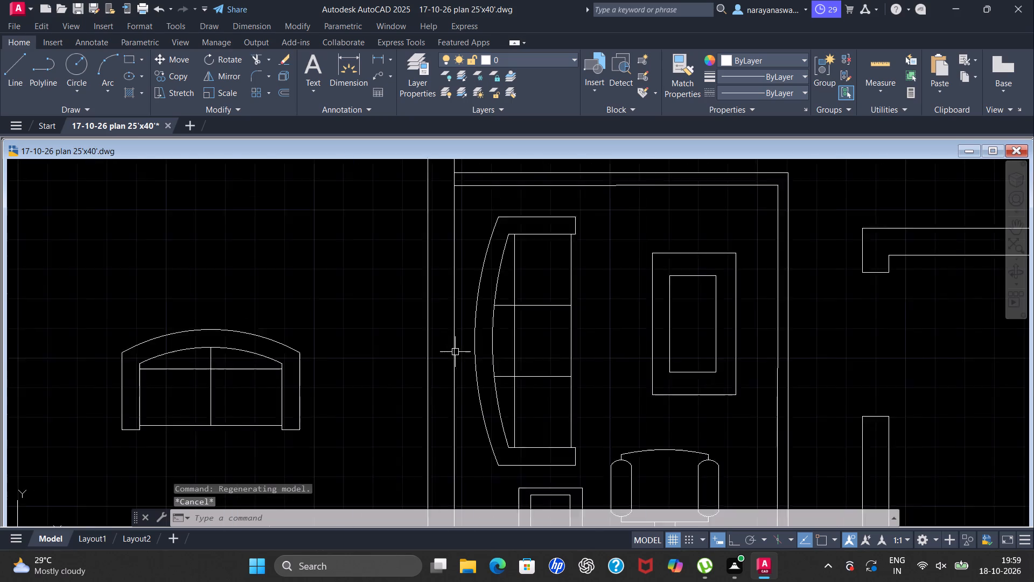
scroll(458, 351, "down", 2)
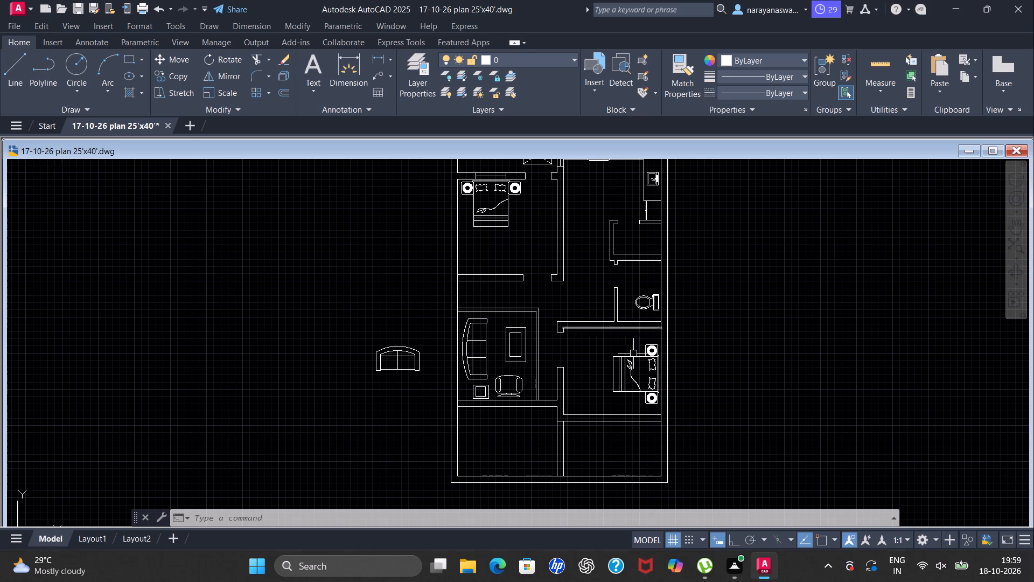
With object snap and ortho on, draw a vertical line about 2" long upward from the outer rectangle's upper edge, near the wall corner.
scroll(521, 337, "up", 2)
scroll(441, 261, "up", 2)
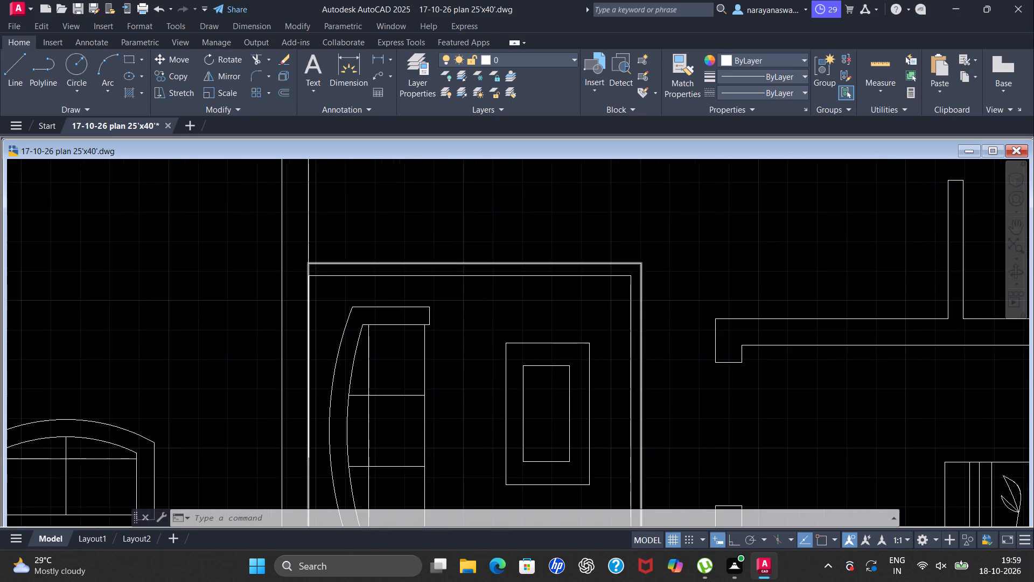
left_click(13, 70)
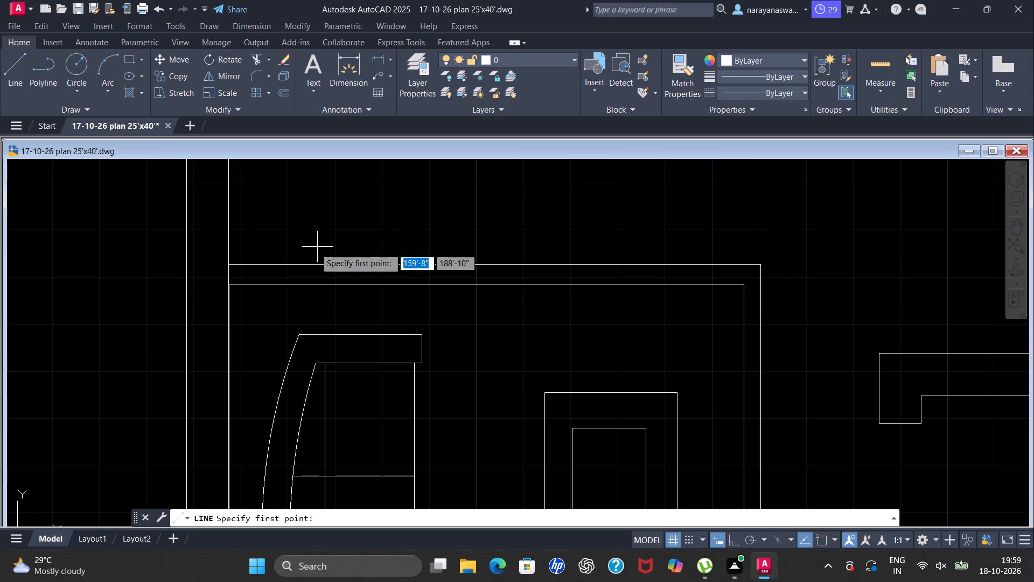
scroll(213, 247, "up", 2)
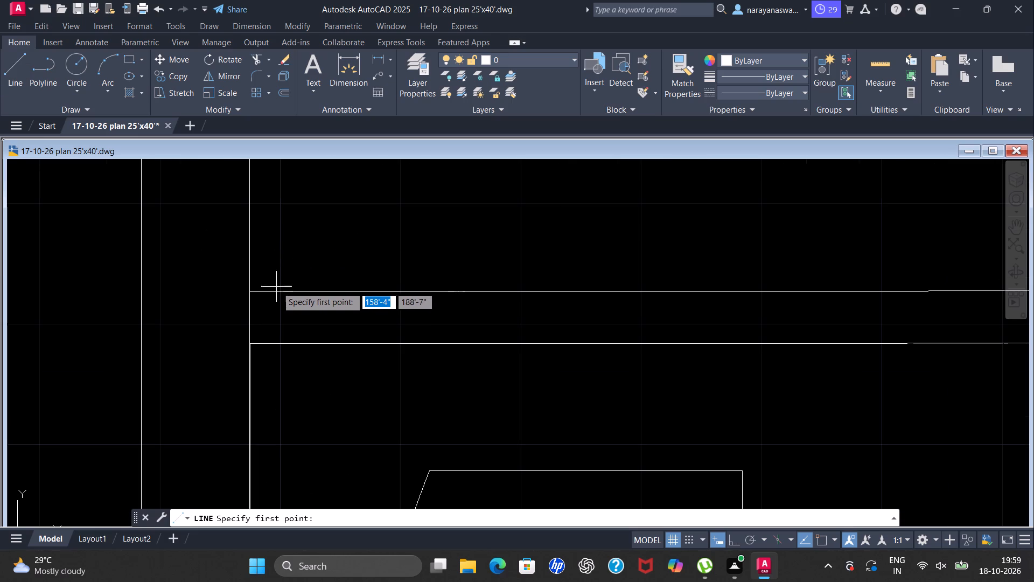
scroll(278, 293, "up", 2)
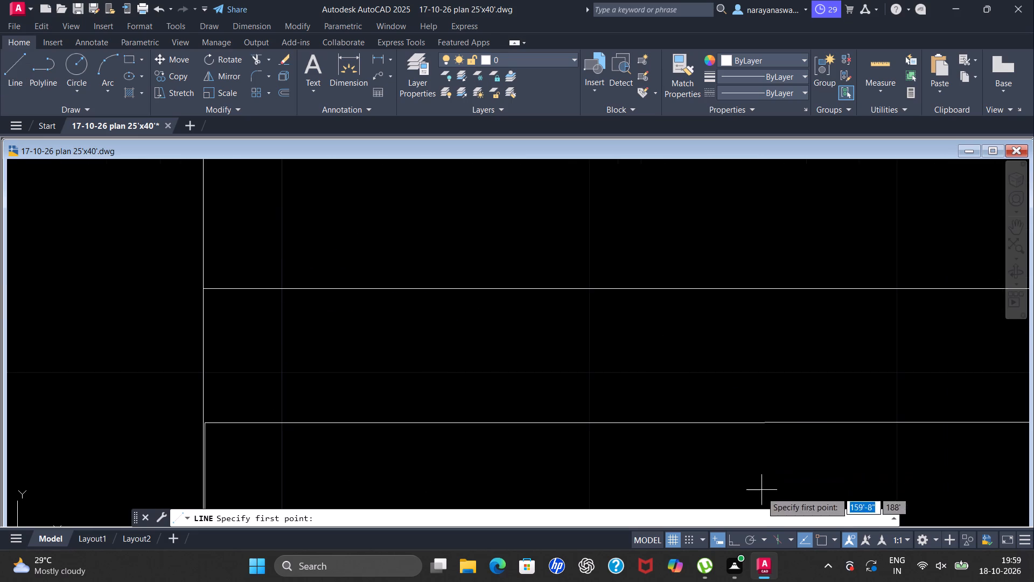
left_click(826, 537)
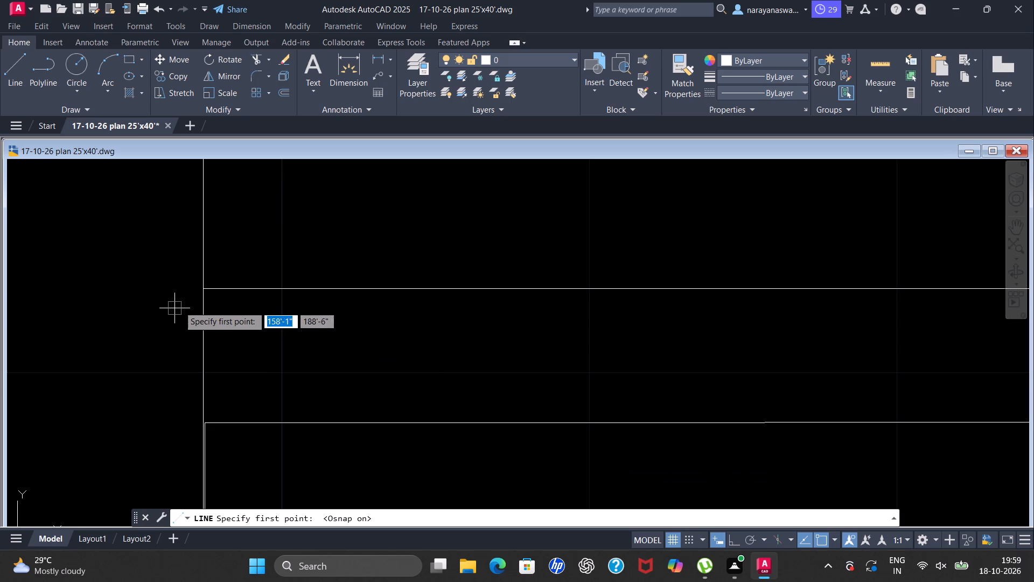
left_click(736, 537)
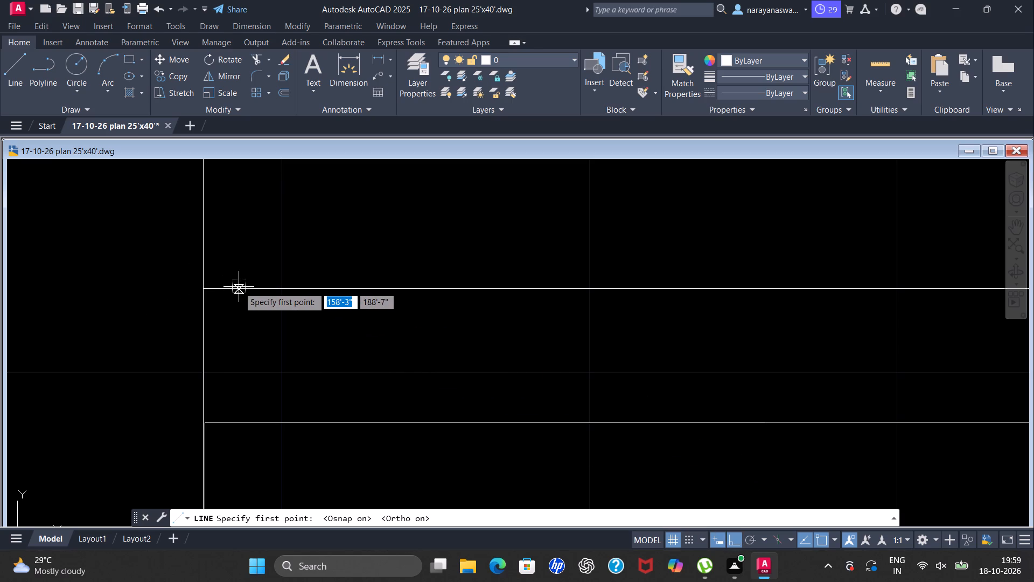
left_click(239, 290)
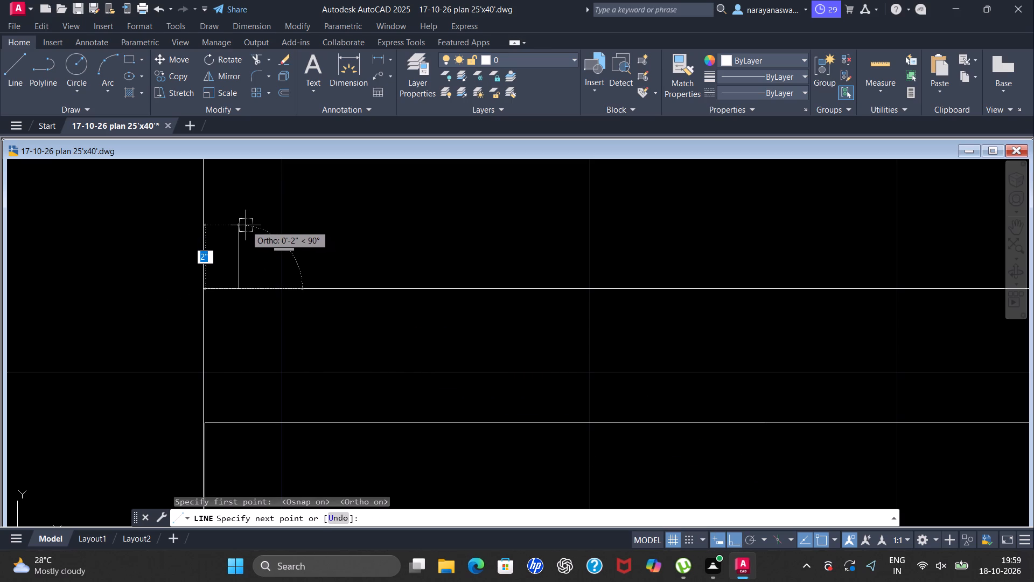
left_click(246, 225)
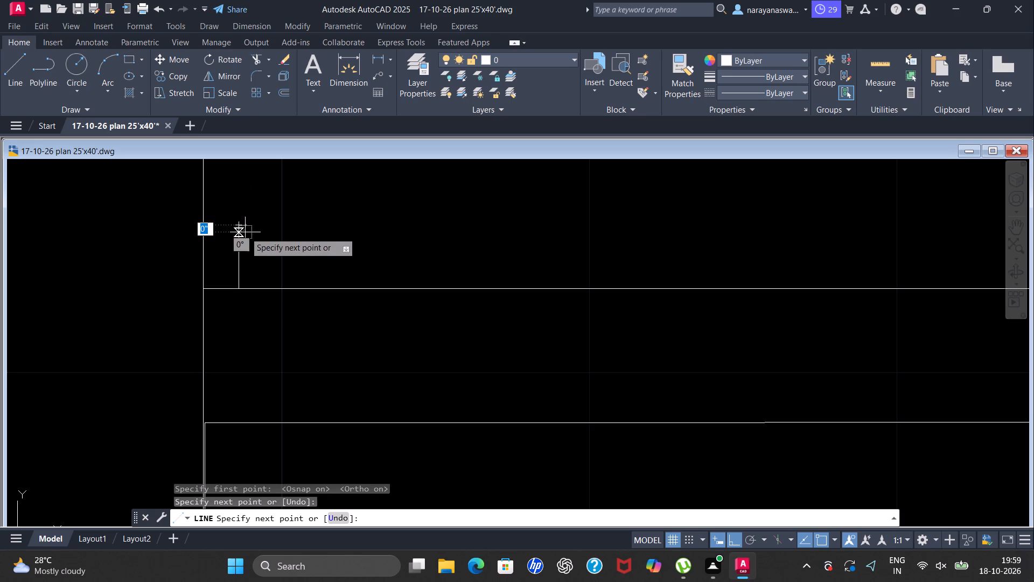
key("space")
Copy the short line as a 50-item array along the outer rectangle's upper edge, placing the second item at the rectangle's far corner.
left_click(239, 253)
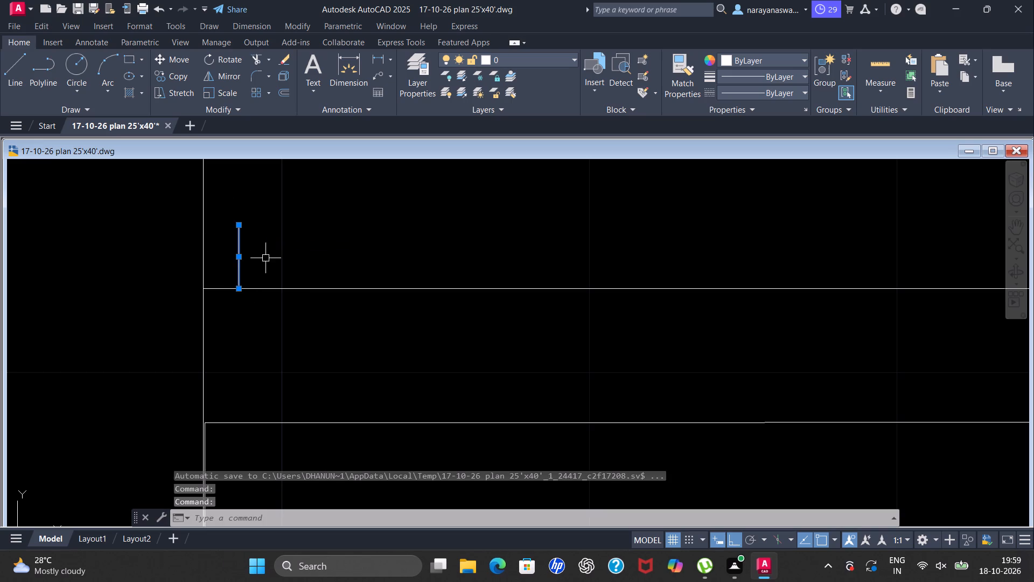
right_click(296, 240)
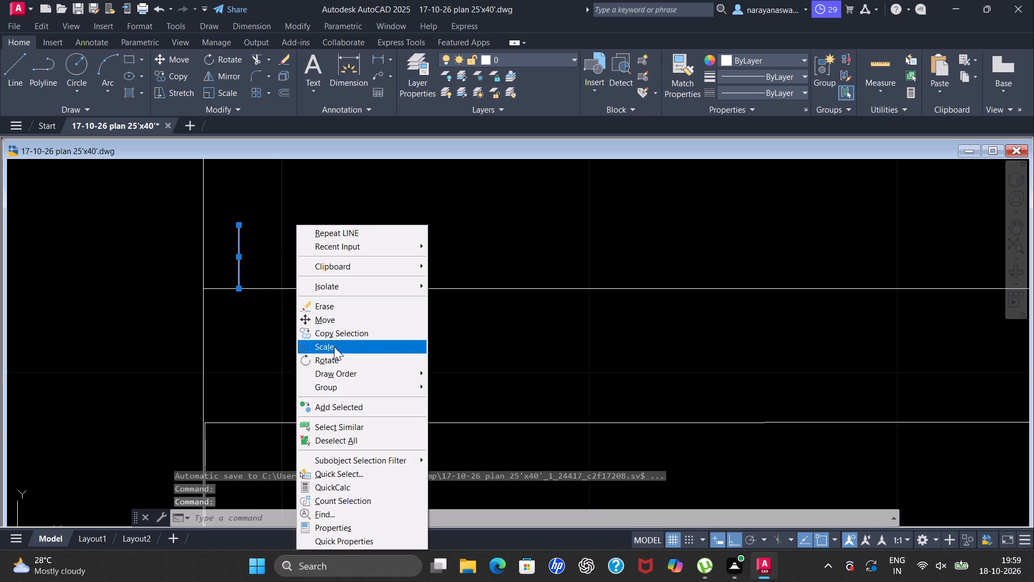
left_click(340, 328)
left_click(234, 256)
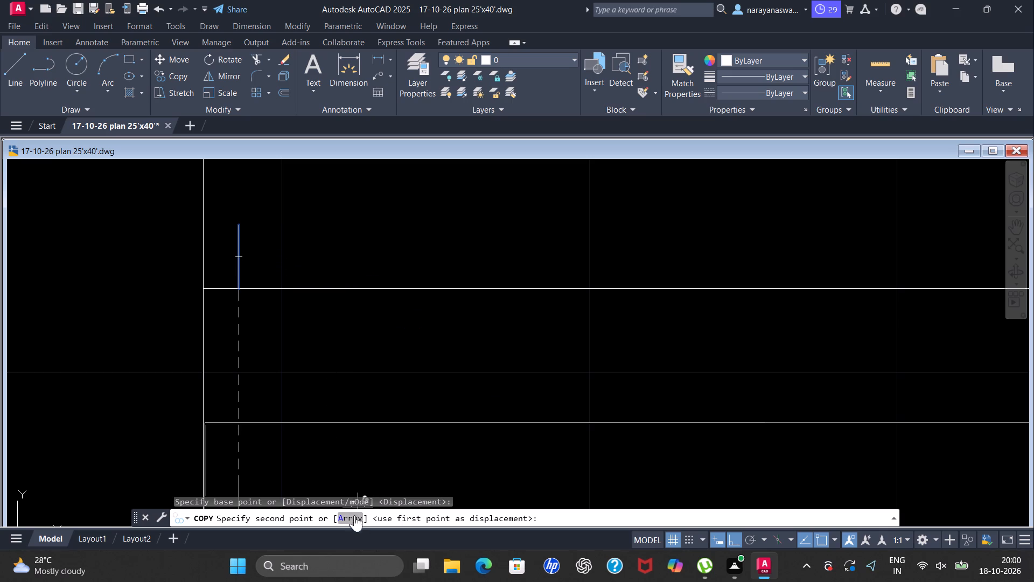
left_click_drag(351, 519, 351, 512)
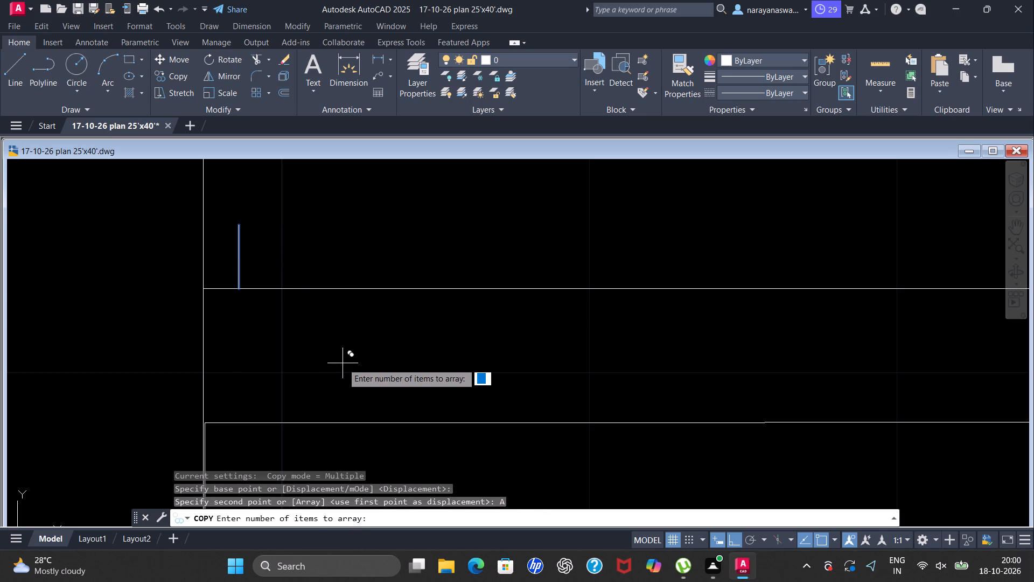
type("50")
key("Return")
scroll(261, 301, "down", 3)
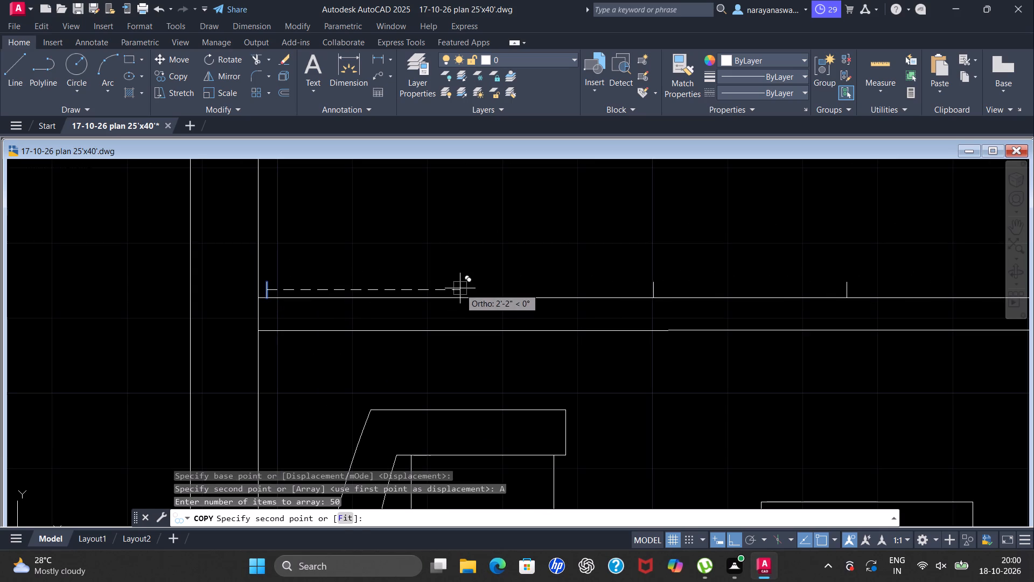
scroll(487, 267, "down", 2)
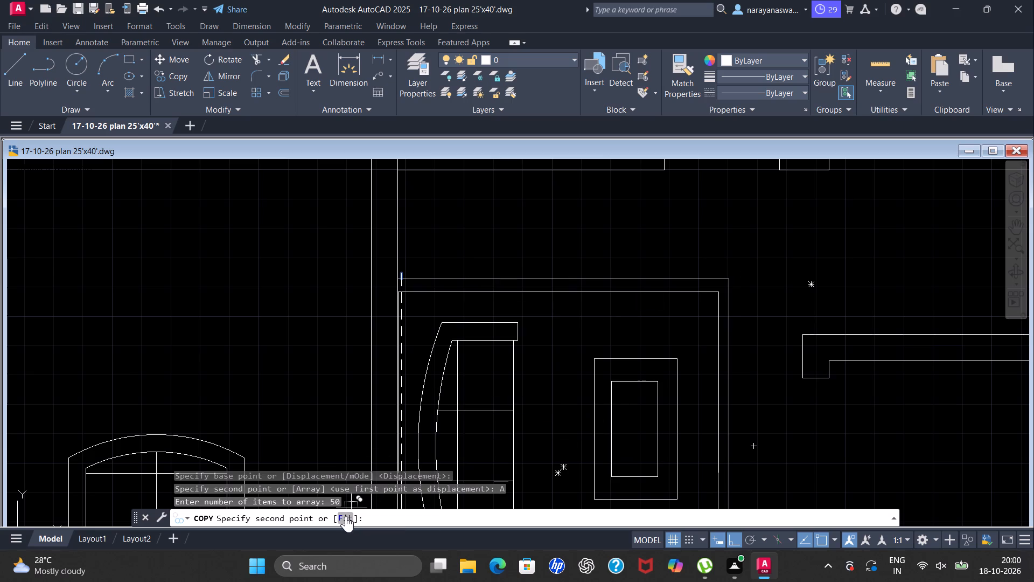
left_click_drag(346, 516, 346, 510)
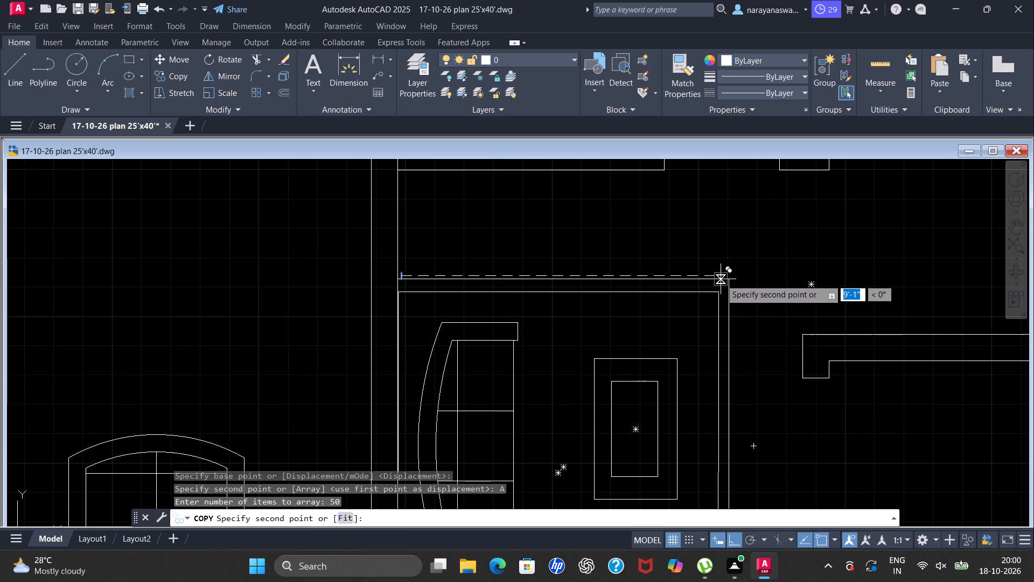
left_click(727, 278)
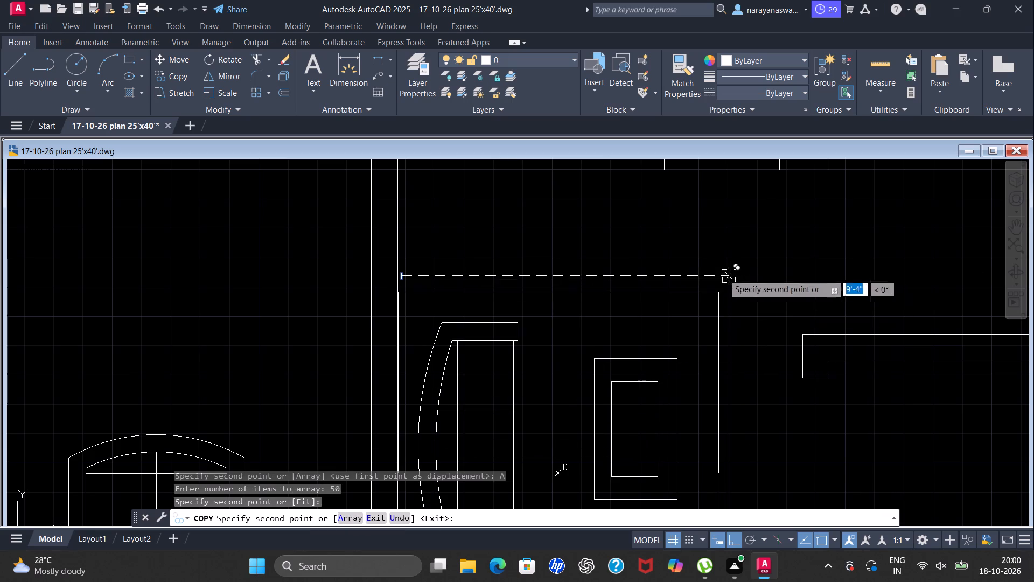
scroll(724, 284, "up", 3)
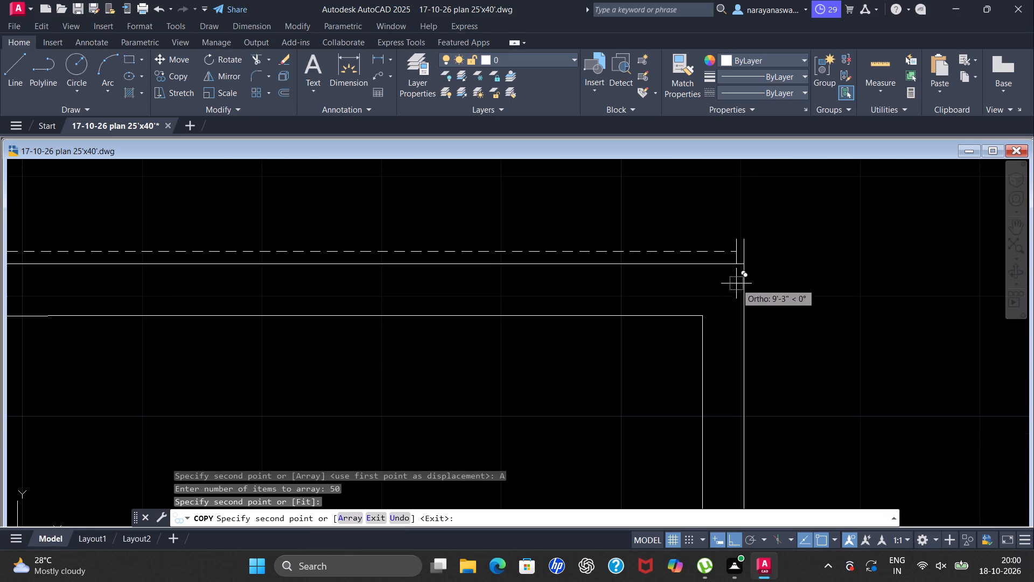
key("Escape")
scroll(600, 286, "down", 3)
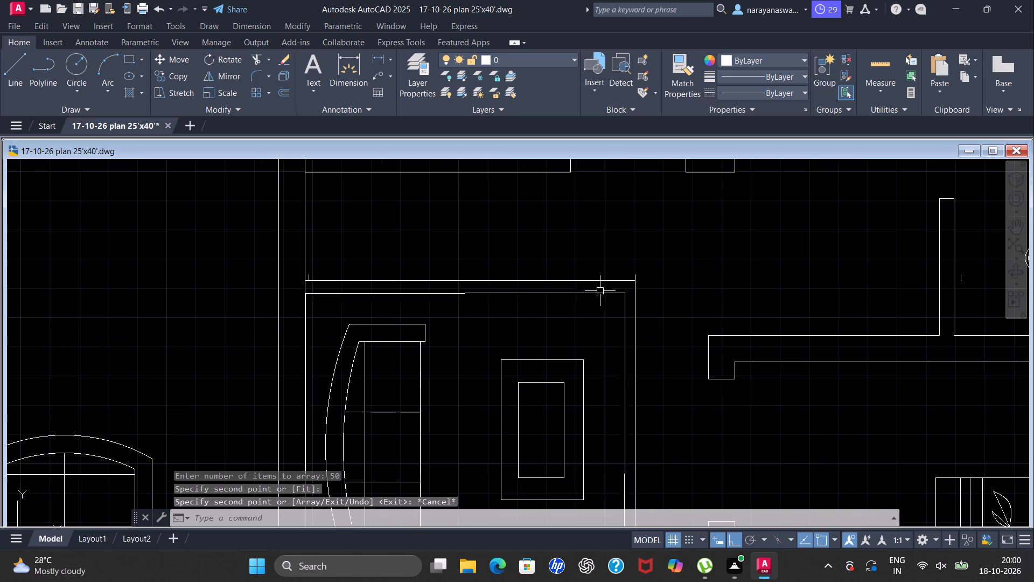
Examine the spacing and extent of the arrayed short lines along the outer rectangle's upper edge.
scroll(461, 258, "up", 3)
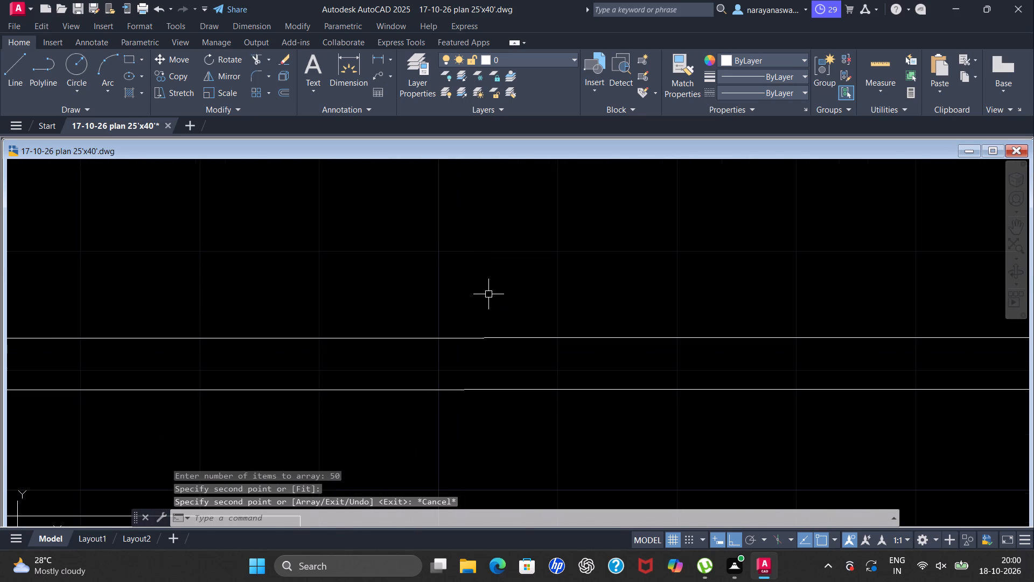
scroll(486, 308, "down", 4)
scroll(367, 313, "up", 3)
scroll(431, 292, "up", 2)
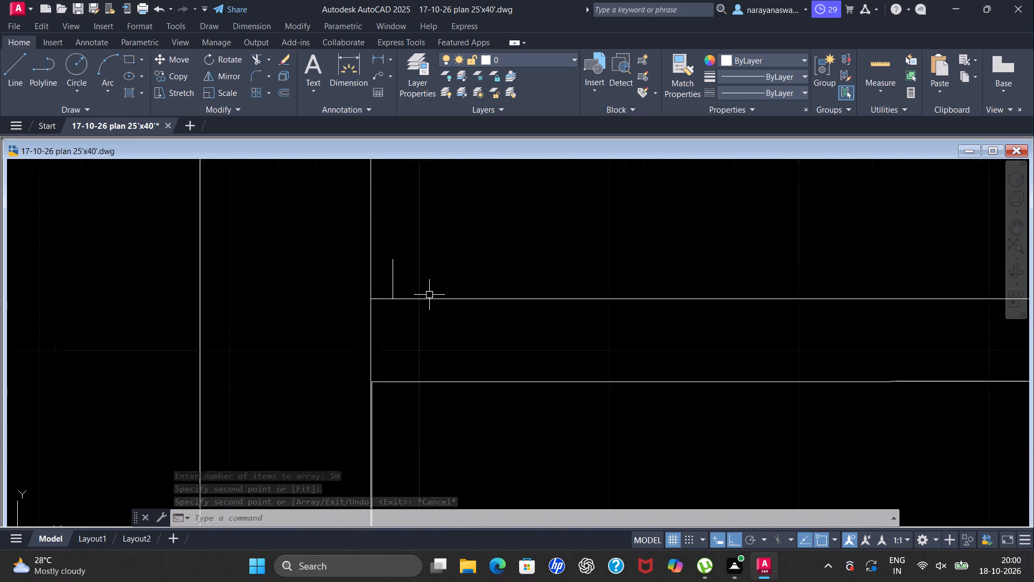
scroll(429, 295, "up", 1)
left_click(371, 282)
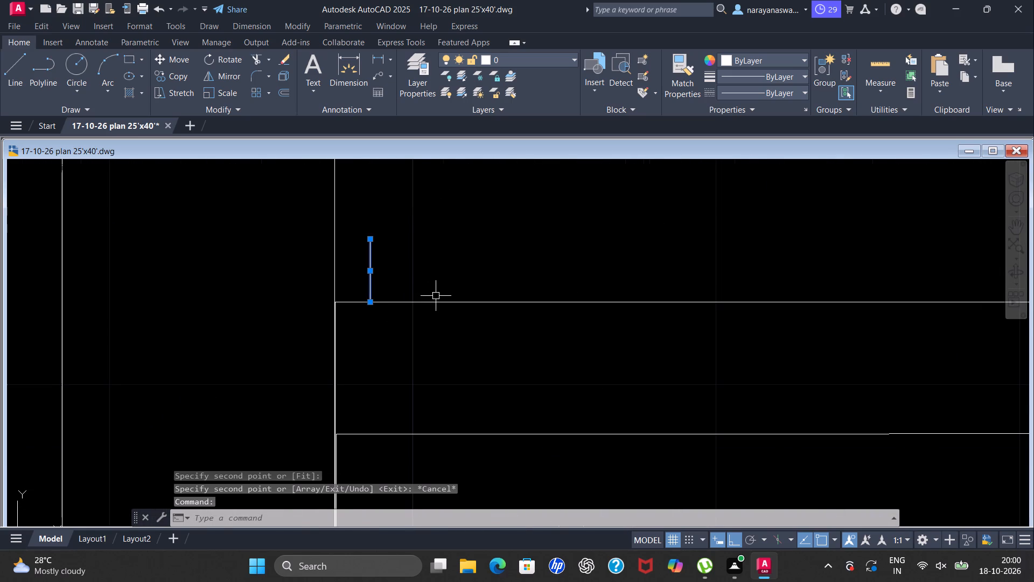
scroll(436, 295, "down", 10)
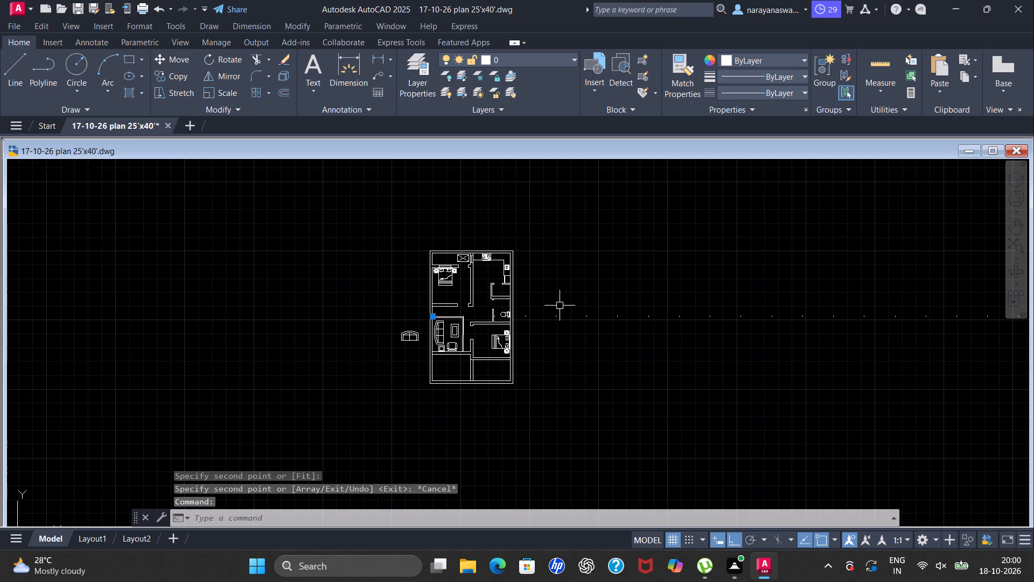
key("Escape")
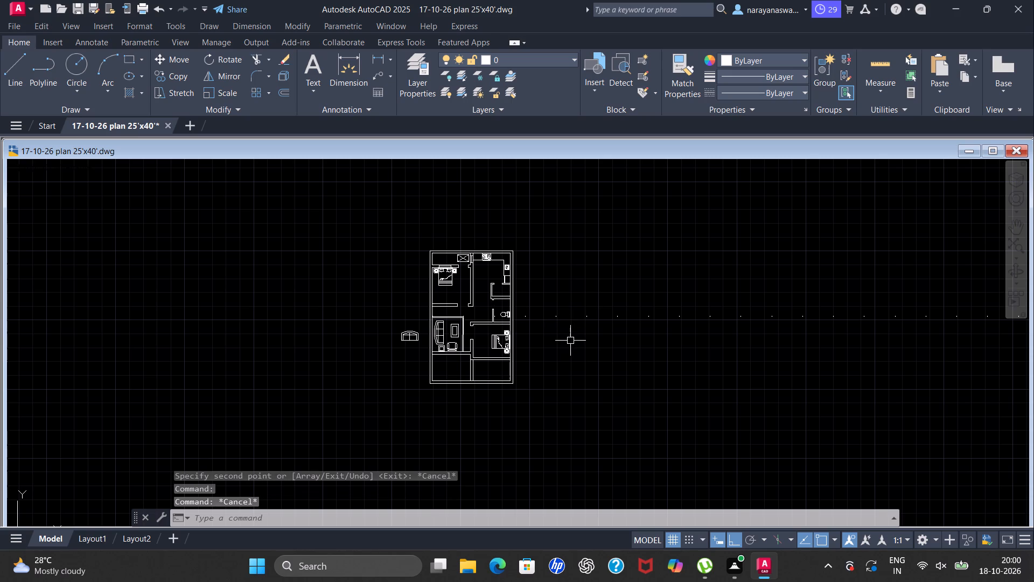
Save the drawing.
key("ctrl+s")
Undo the 50-item array and the short vertical line it was copied from.
key("ctrl+z")
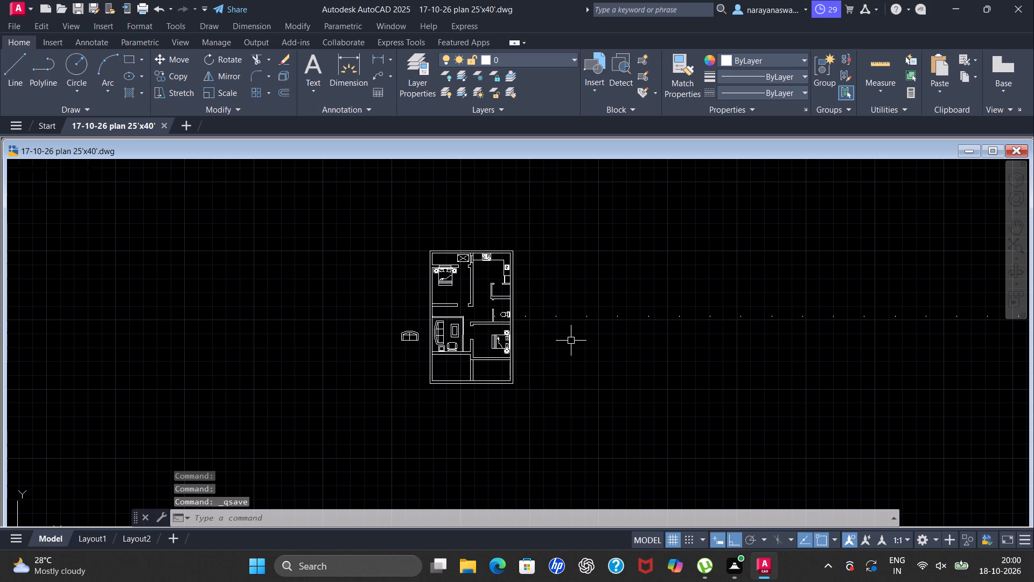
key("ctrl+z")
key("ctrl+z")
key("ctrl+z")
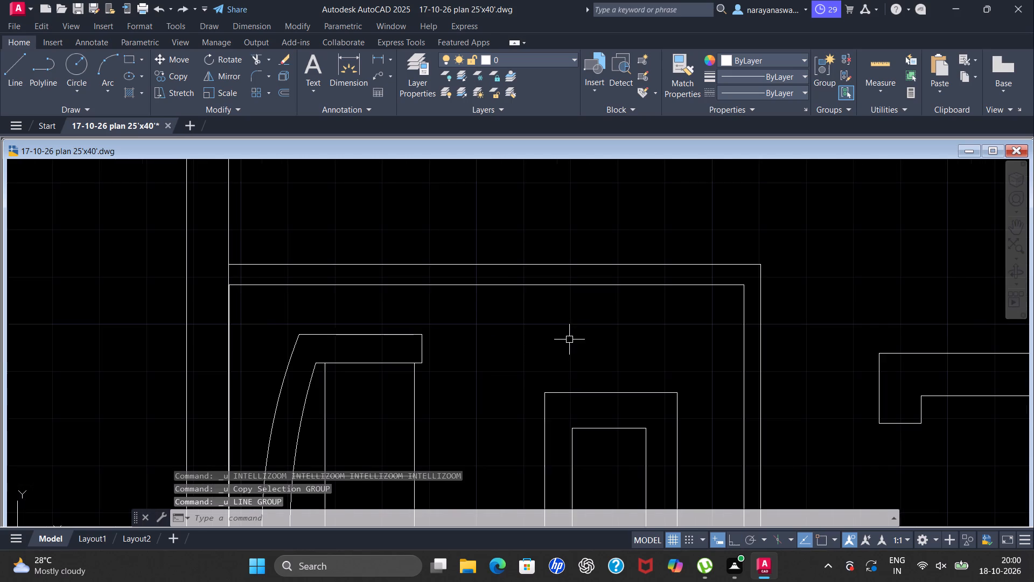
With ortho on, draw a vertical line about 7" long down to the outer rectangle's upper edge, near the wall corner.
scroll(466, 327, "down", 3)
scroll(386, 332, "up", 2)
scroll(494, 271, "up", 1)
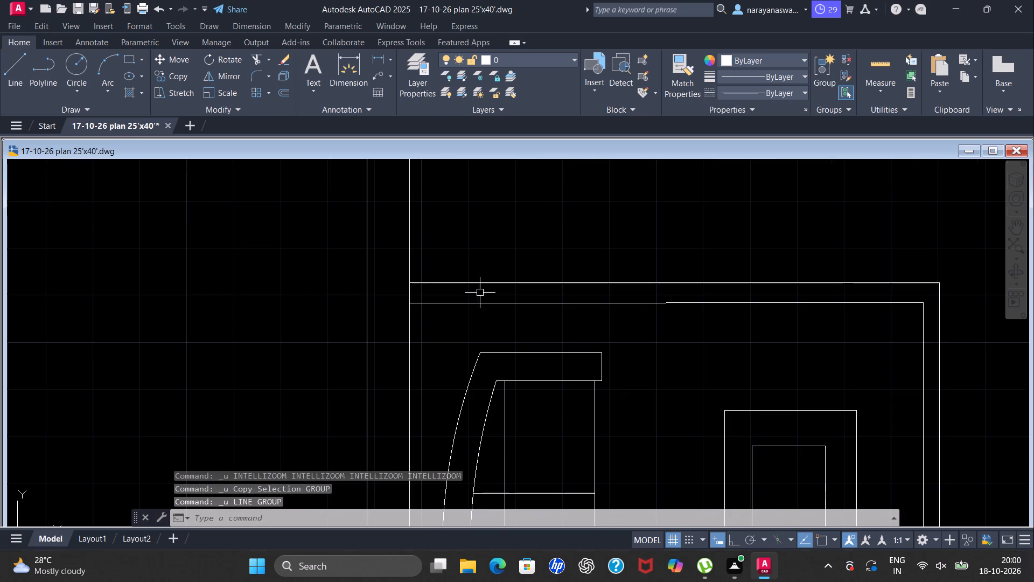
scroll(541, 253, "down", 3)
scroll(708, 272, "up", 2)
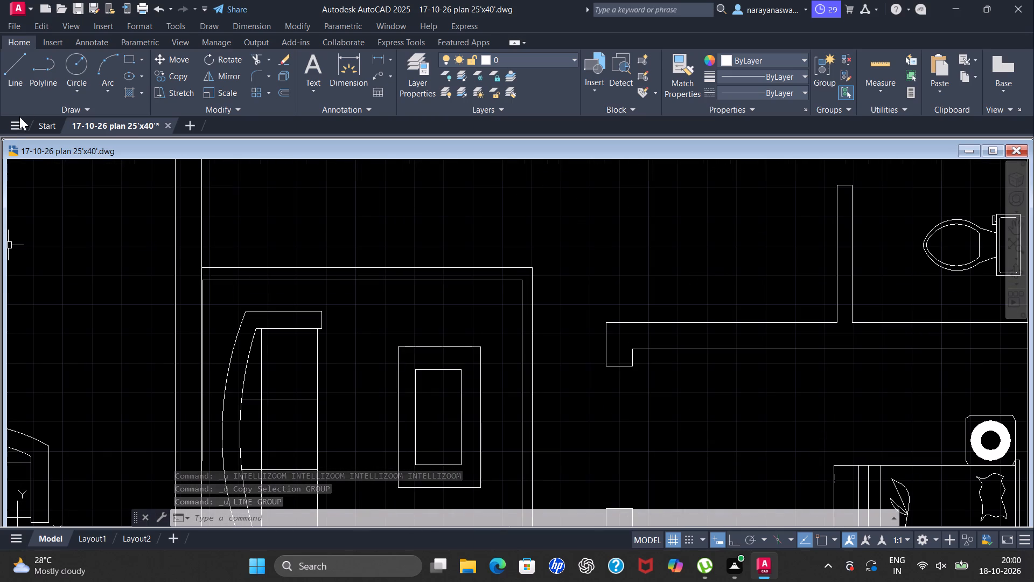
left_click(18, 79)
scroll(197, 239, "up", 2)
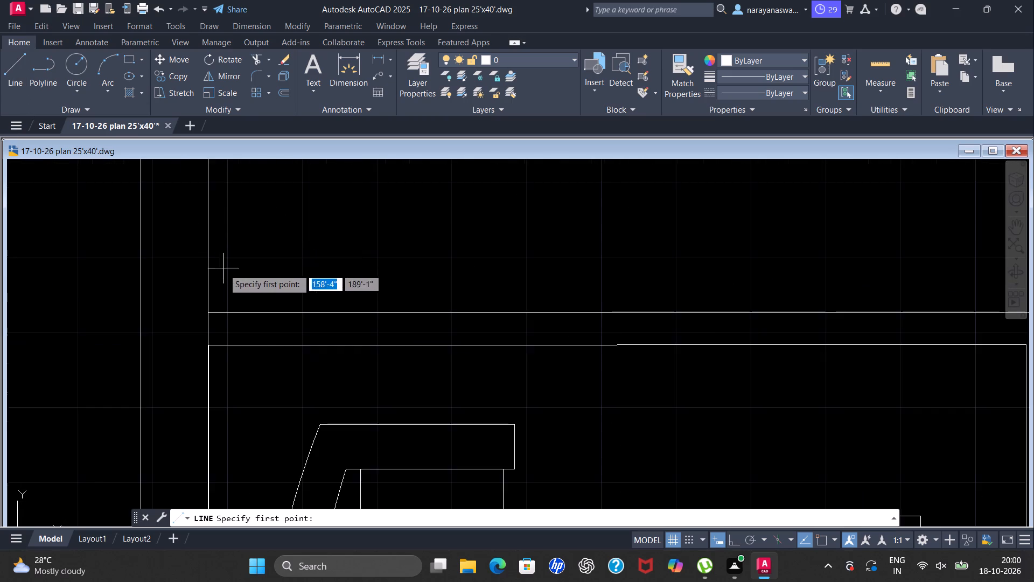
scroll(223, 279, "up", 2)
left_click(232, 232)
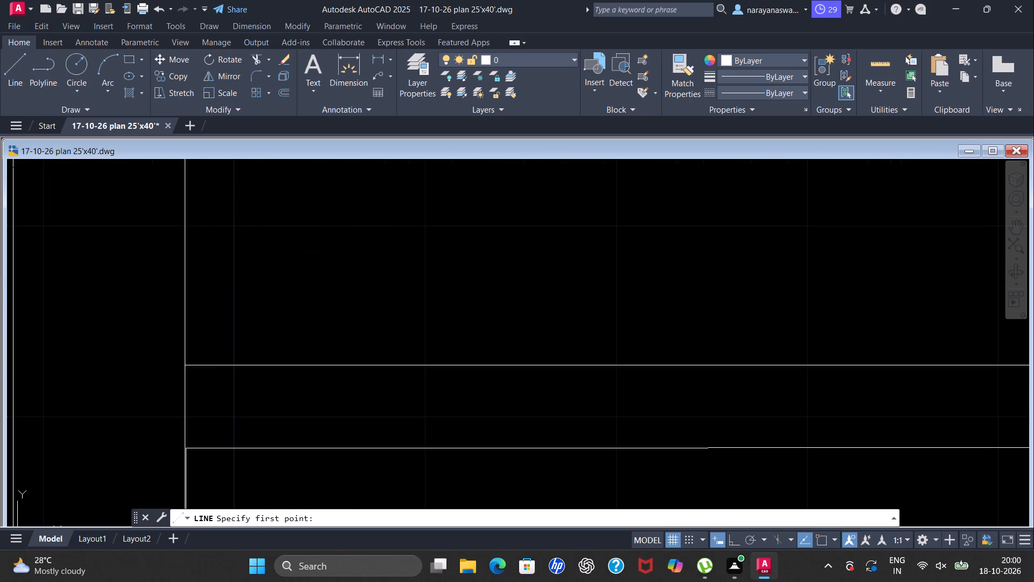
left_click(730, 536)
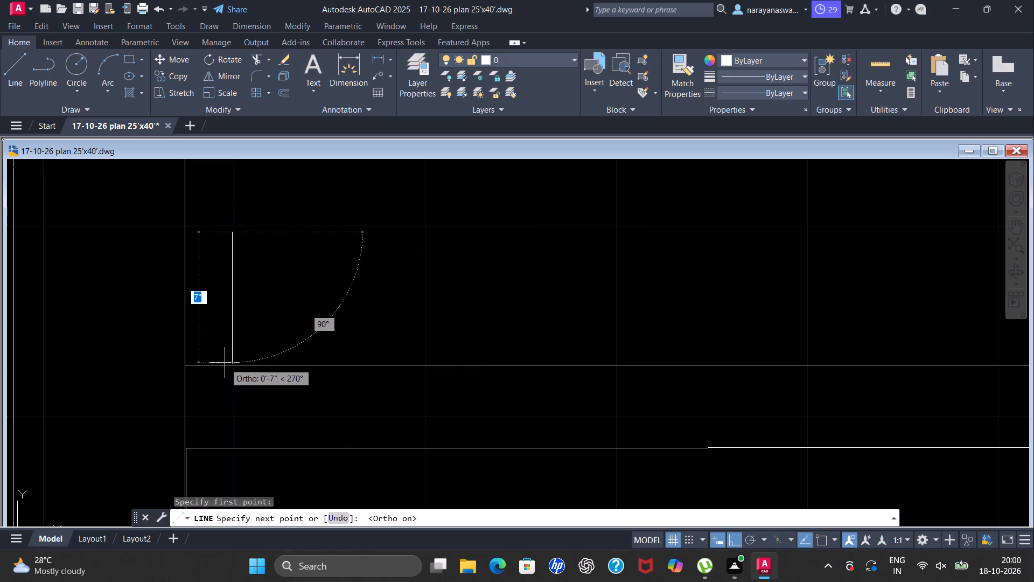
scroll(228, 365, "up", 2)
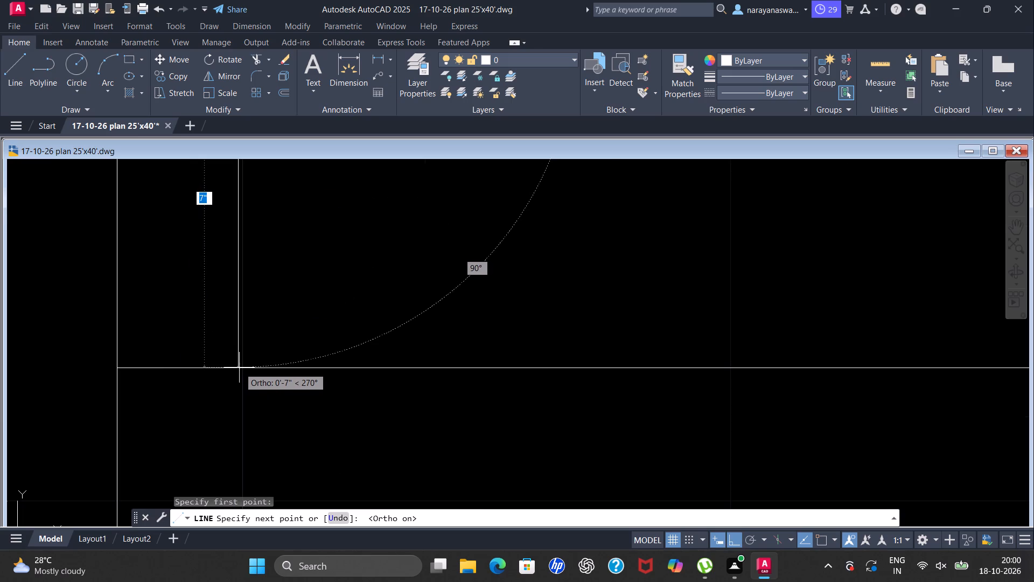
left_click(239, 368)
key("Escape")
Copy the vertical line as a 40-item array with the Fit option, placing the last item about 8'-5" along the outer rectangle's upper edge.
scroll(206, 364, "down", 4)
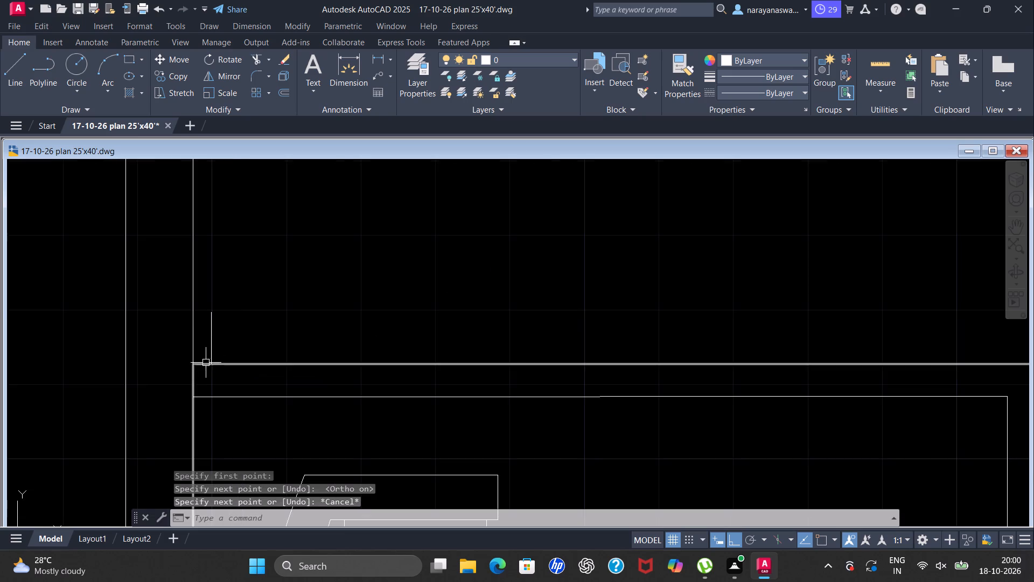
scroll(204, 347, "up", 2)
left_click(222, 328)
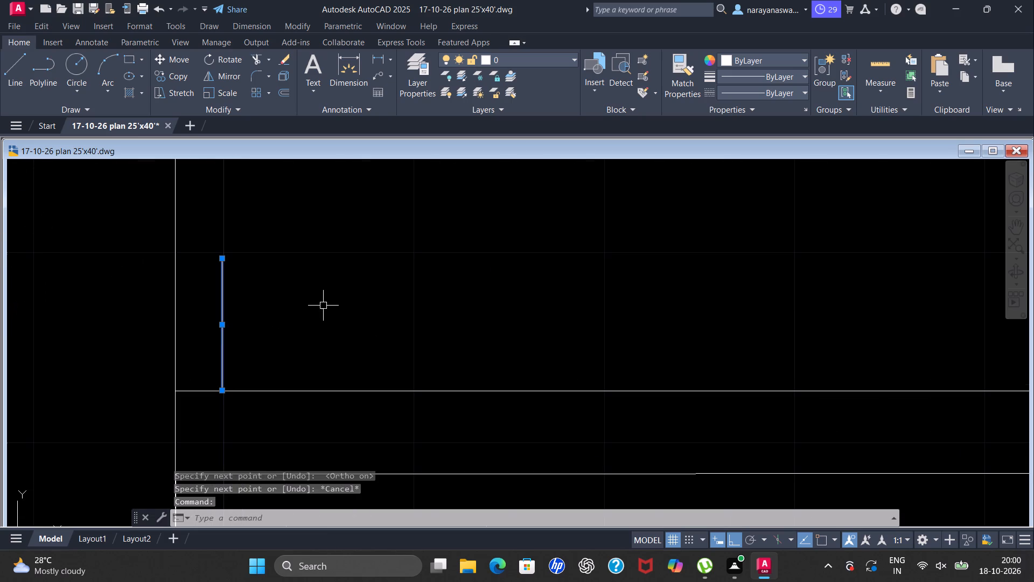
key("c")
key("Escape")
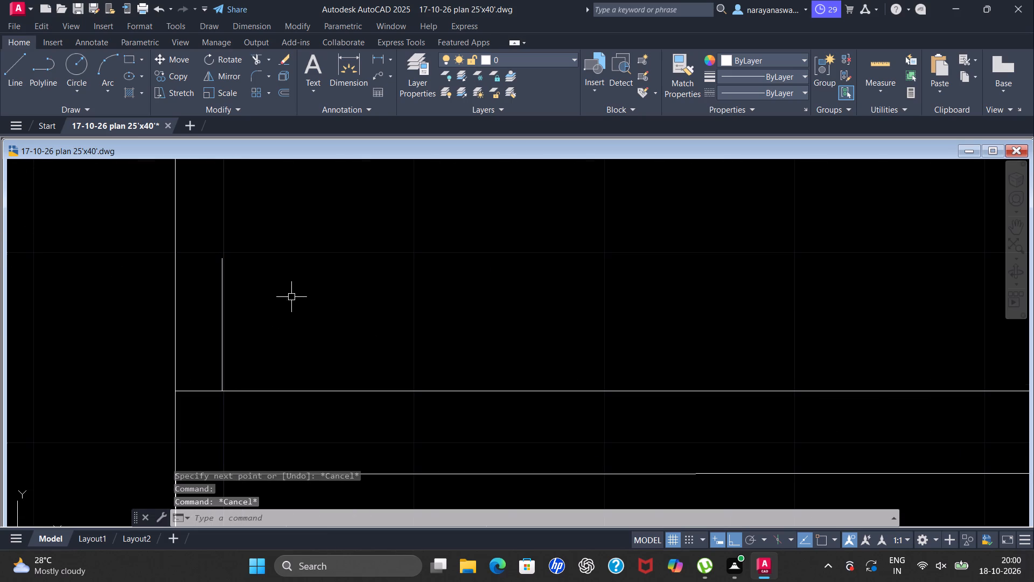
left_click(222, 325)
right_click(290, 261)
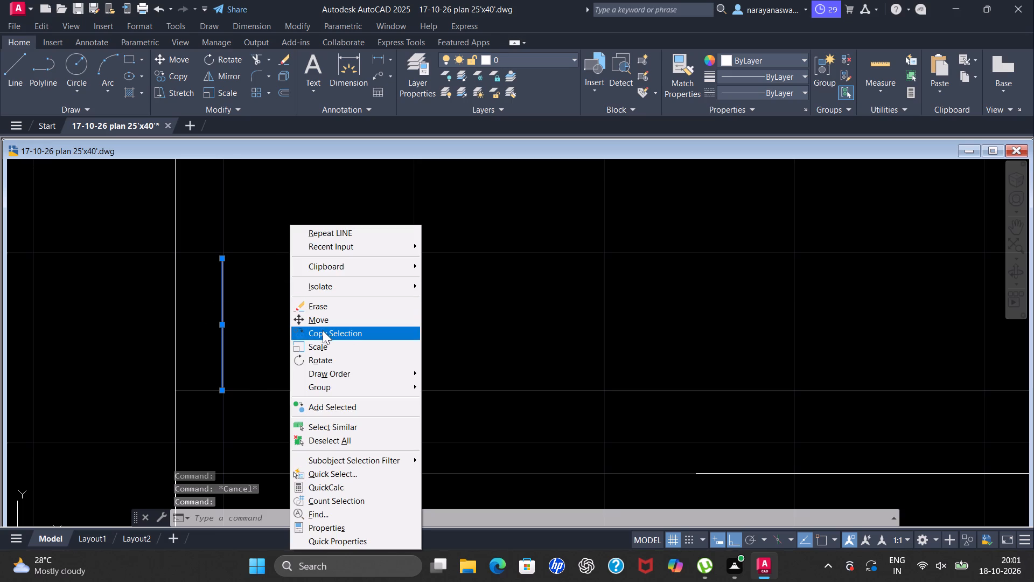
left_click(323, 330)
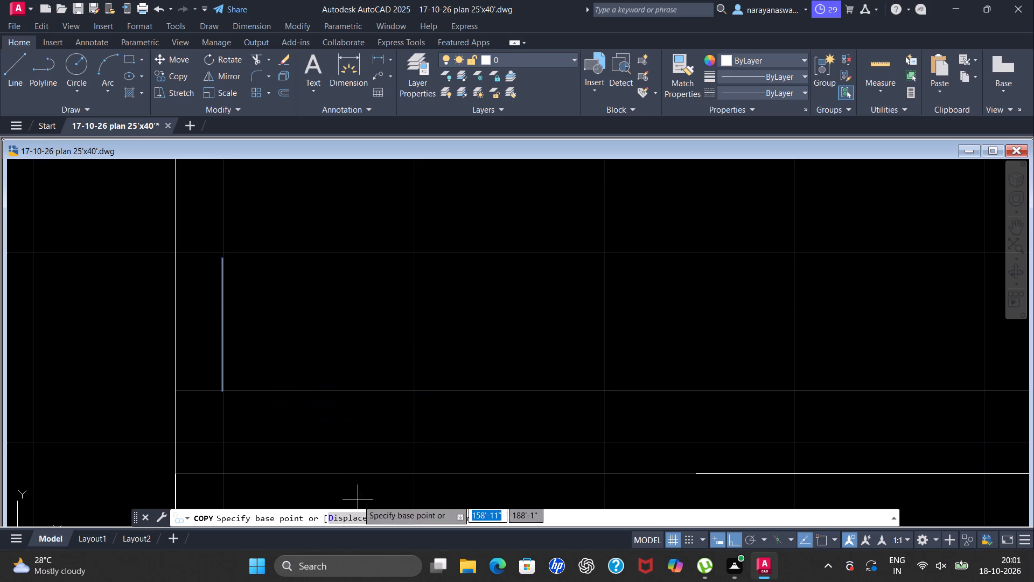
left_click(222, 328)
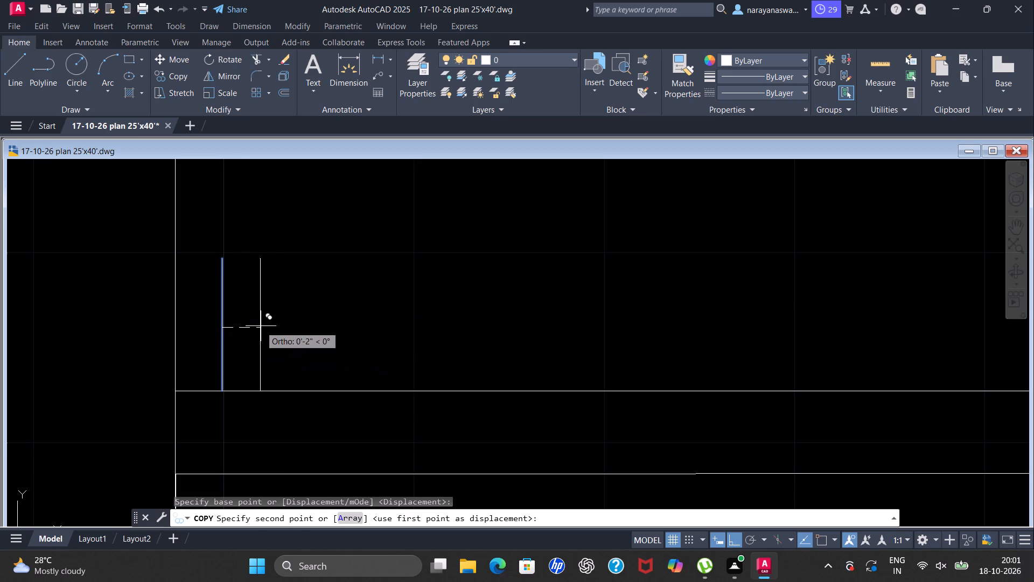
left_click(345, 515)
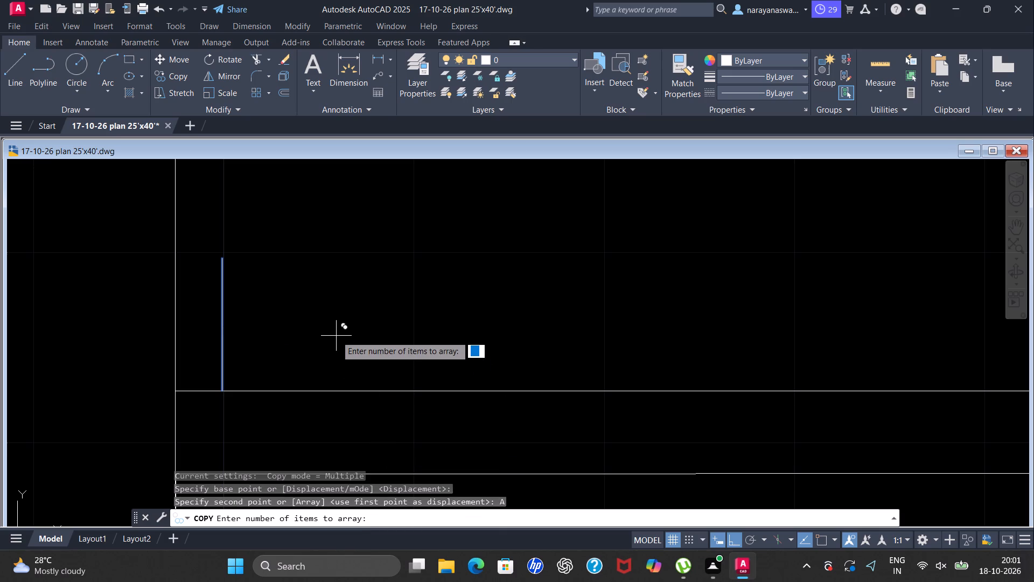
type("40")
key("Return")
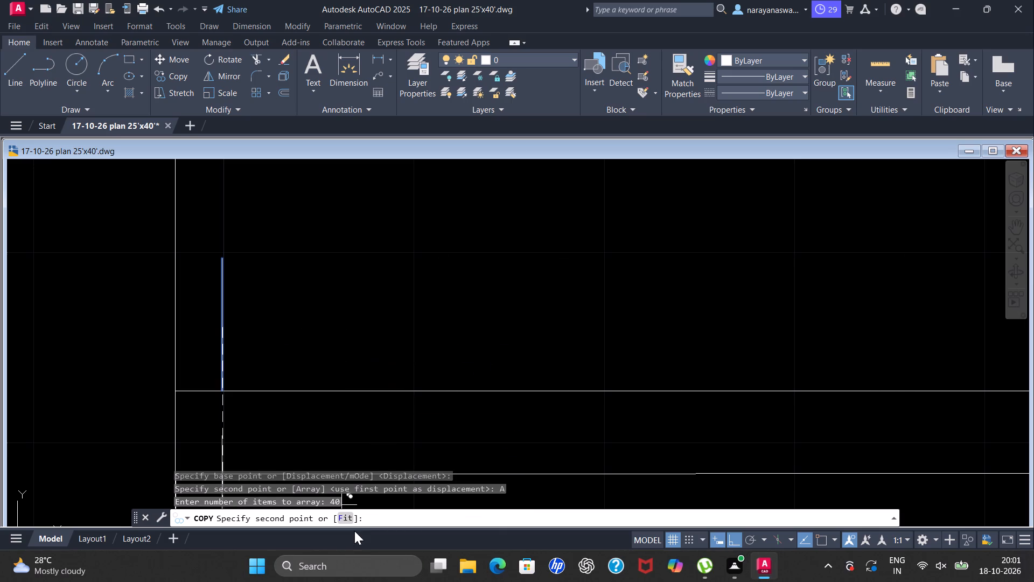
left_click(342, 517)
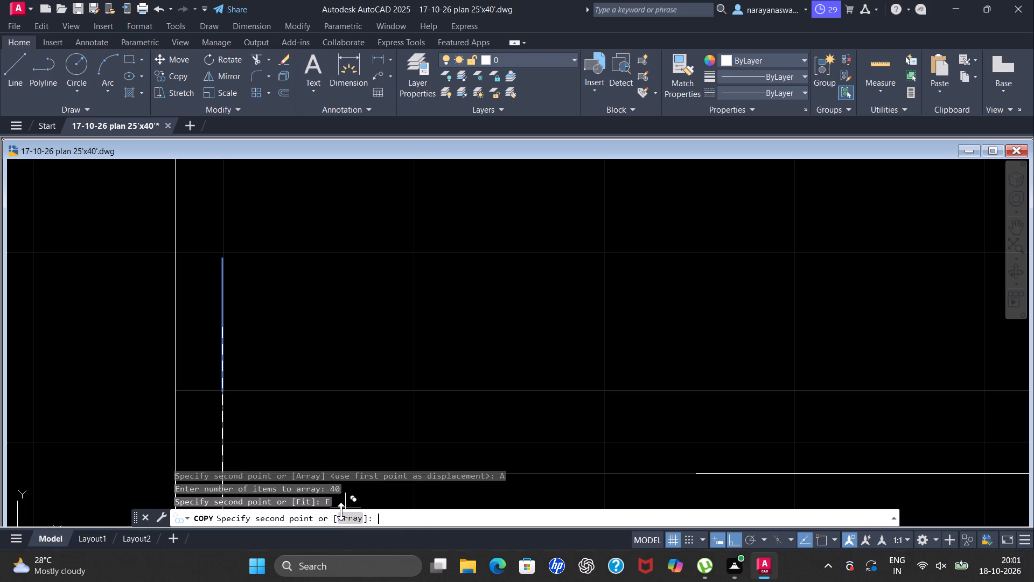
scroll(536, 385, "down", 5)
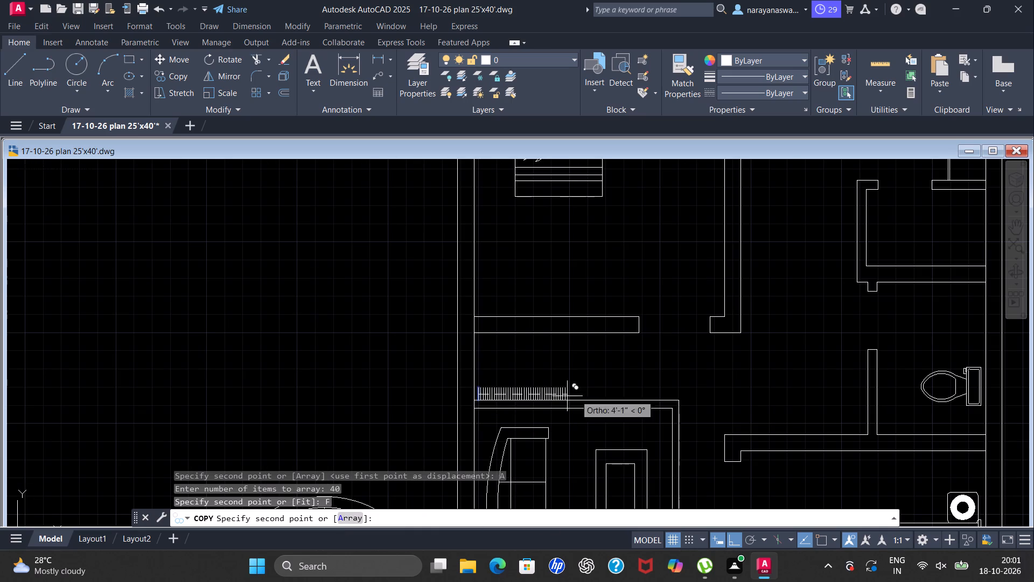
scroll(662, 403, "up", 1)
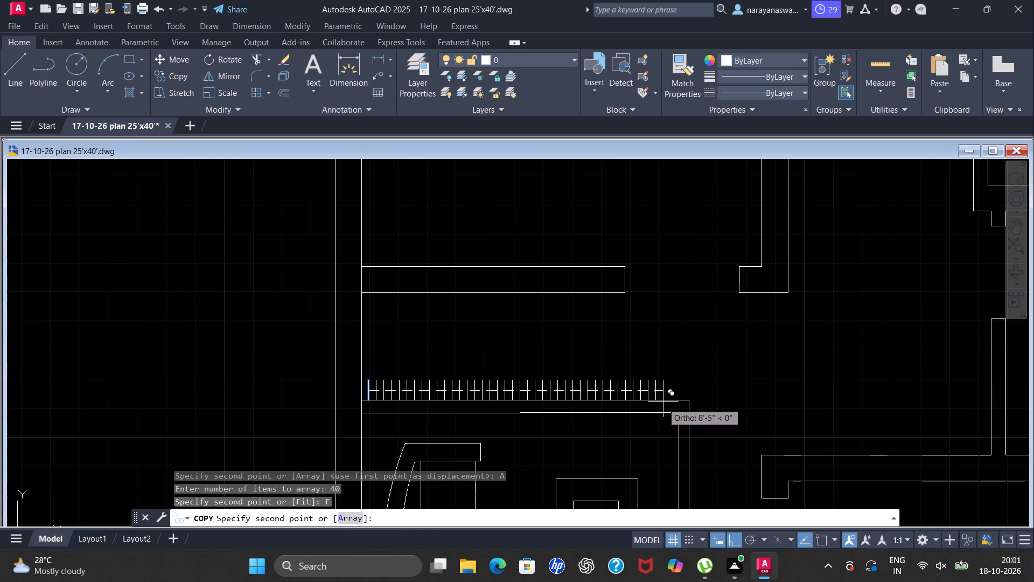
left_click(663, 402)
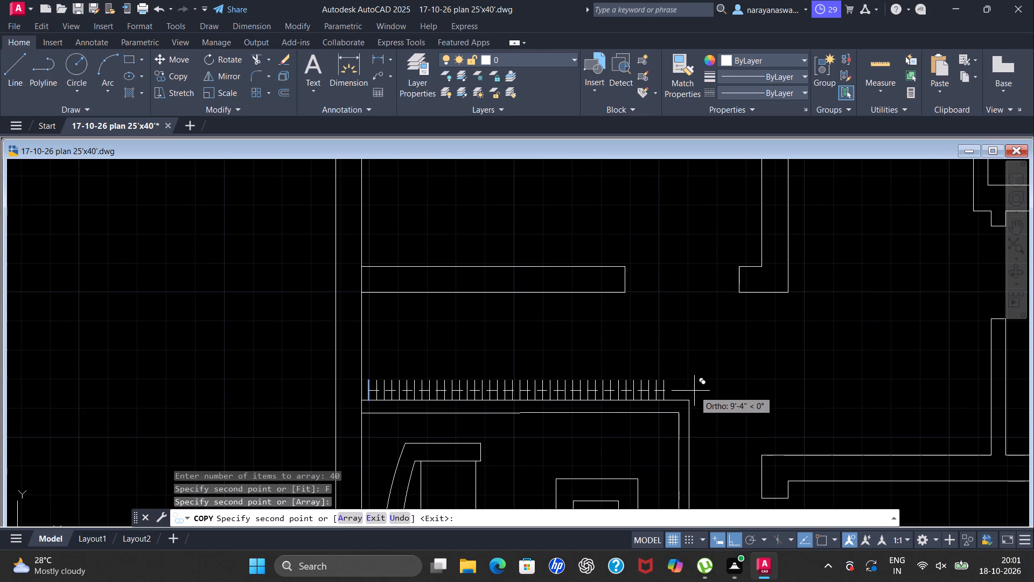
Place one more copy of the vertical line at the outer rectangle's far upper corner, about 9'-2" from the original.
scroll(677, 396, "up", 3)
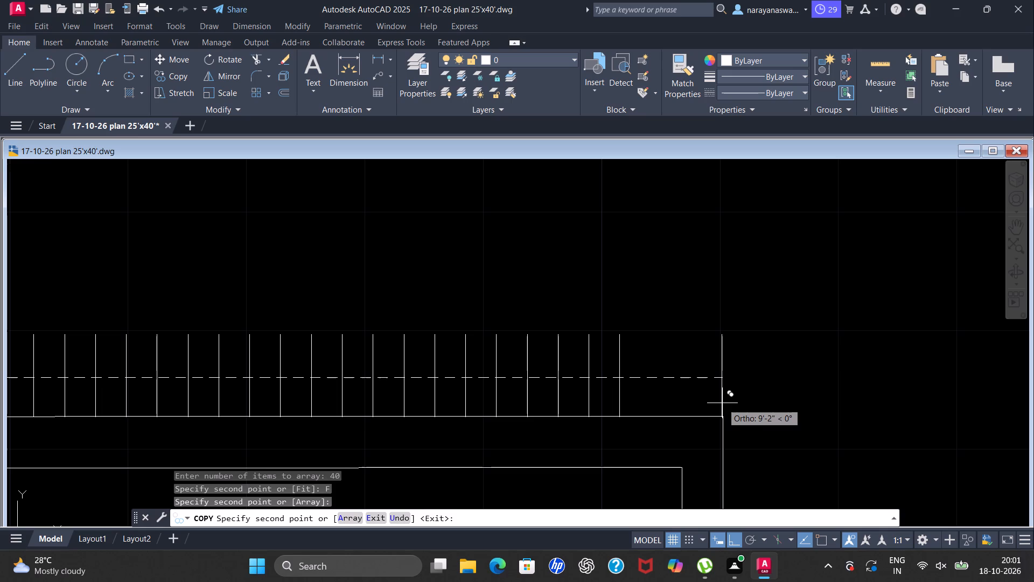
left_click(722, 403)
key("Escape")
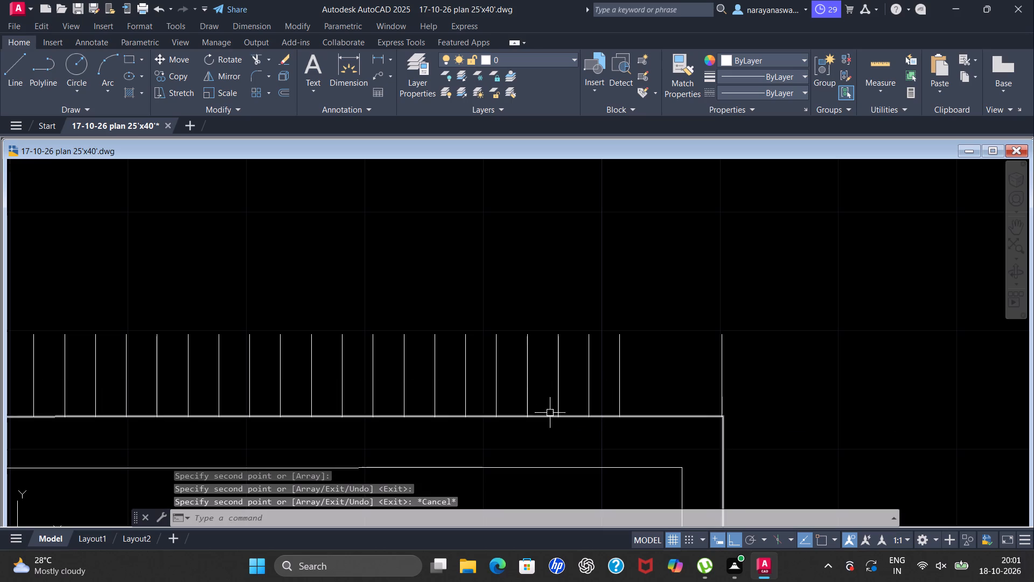
Examine the spacing of the fitted lines along the outer rectangle's upper edge up to its far corner.
scroll(552, 380, "down", 3)
scroll(460, 361, "down", 3)
scroll(499, 373, "up", 1)
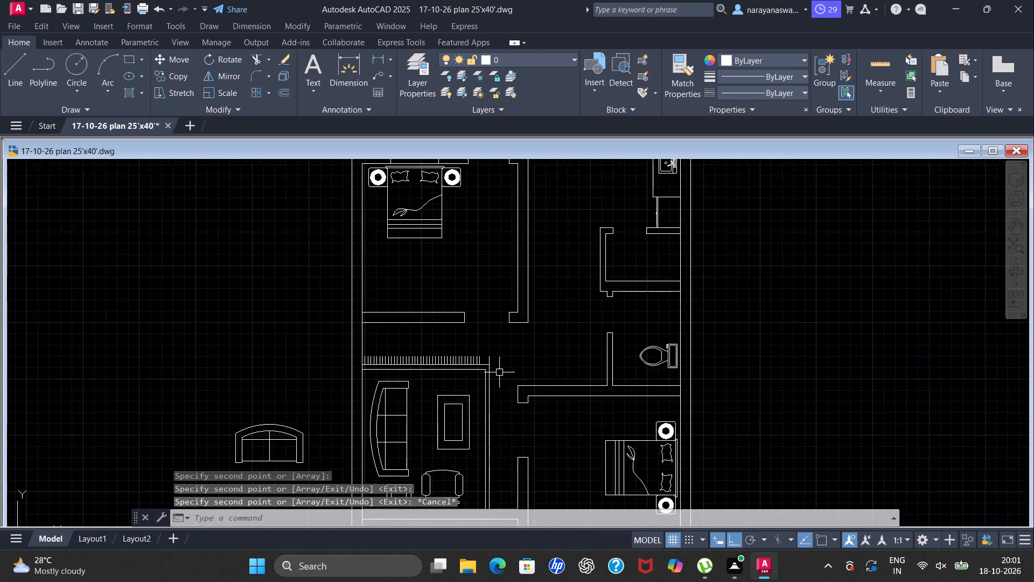
scroll(499, 372, "up", 1)
scroll(348, 334, "down", 3)
scroll(326, 348, "up", 2)
scroll(417, 327, "up", 4)
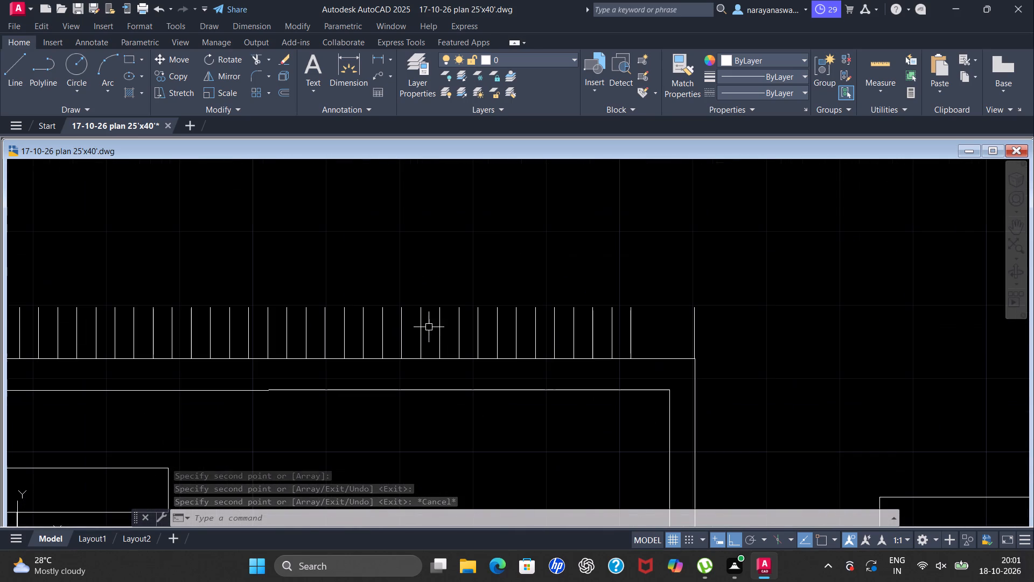
scroll(524, 311, "down", 3)
scroll(556, 302, "up", 2)
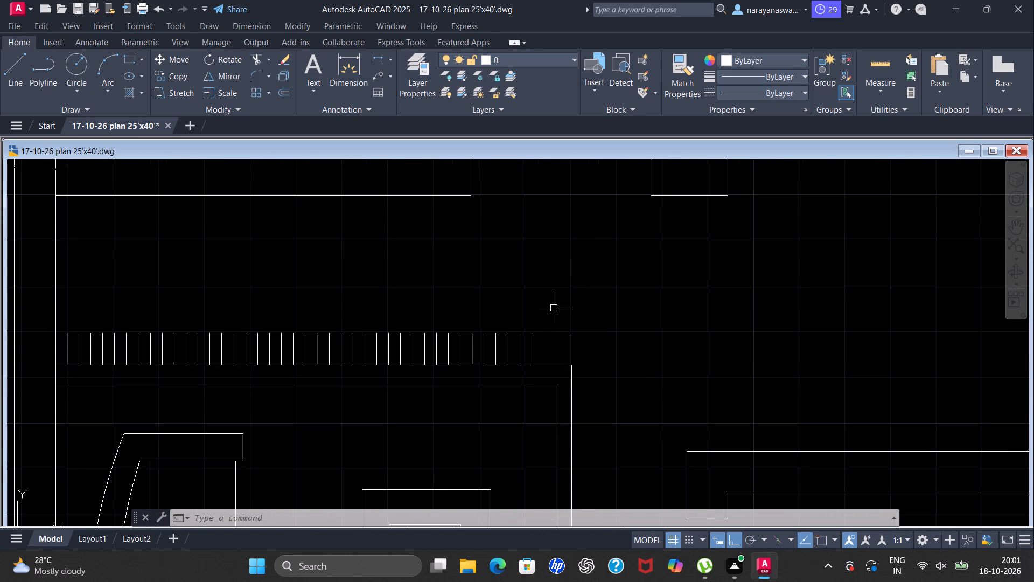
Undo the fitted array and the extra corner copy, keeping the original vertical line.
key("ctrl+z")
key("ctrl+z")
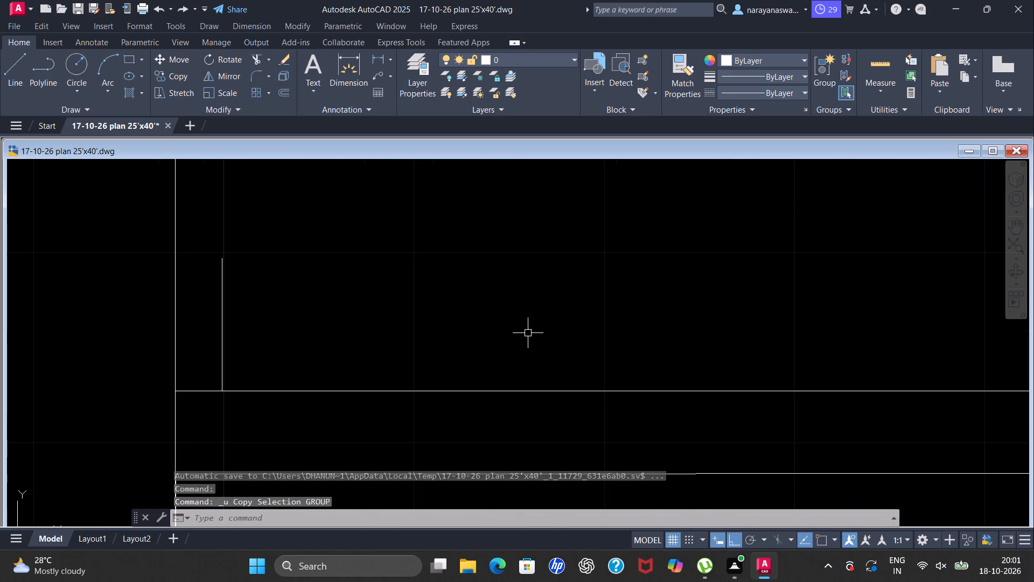
Copy the vertical fringe line as a 50-item array with the Fit option, placing the last item about 9'-2" away at the rug's far upper corner.
left_click(223, 327)
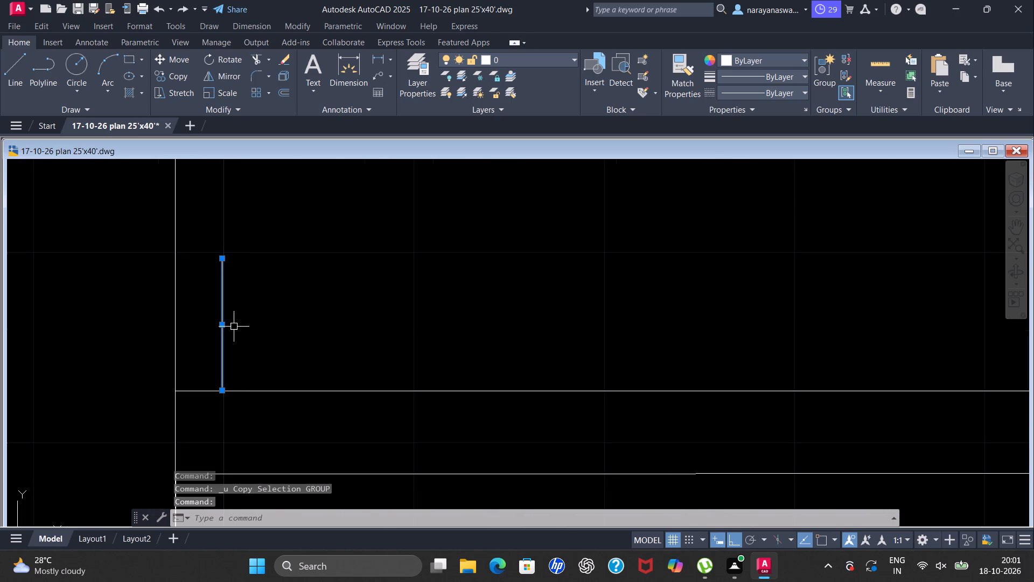
right_click(256, 300)
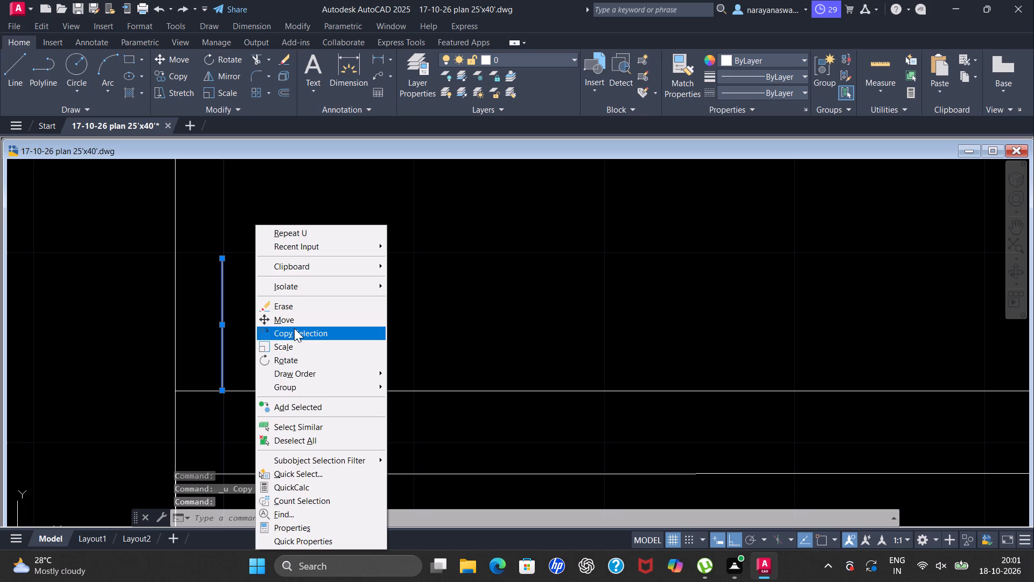
left_click(294, 328)
left_click_drag(221, 322, 228, 327)
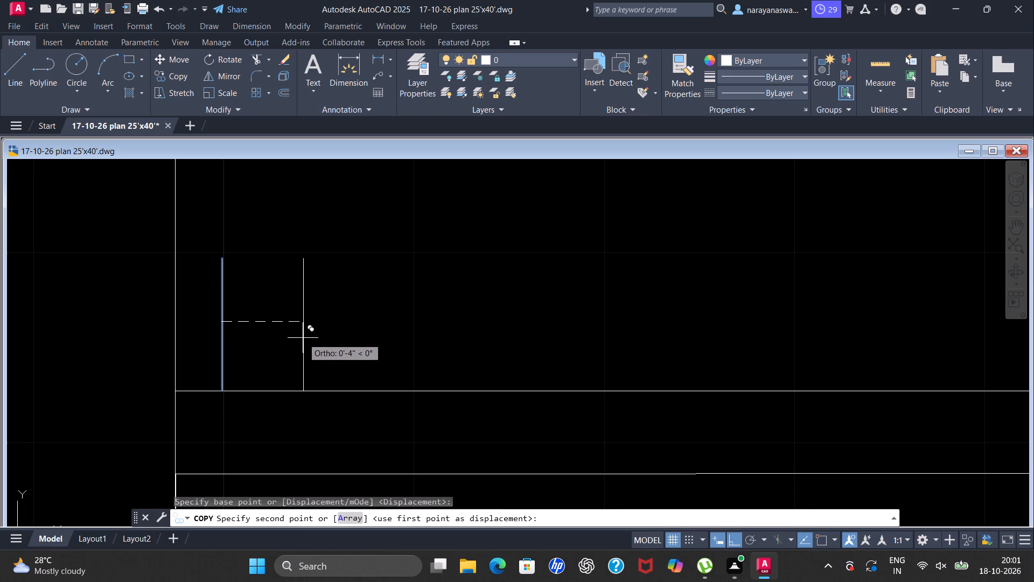
left_click(347, 513)
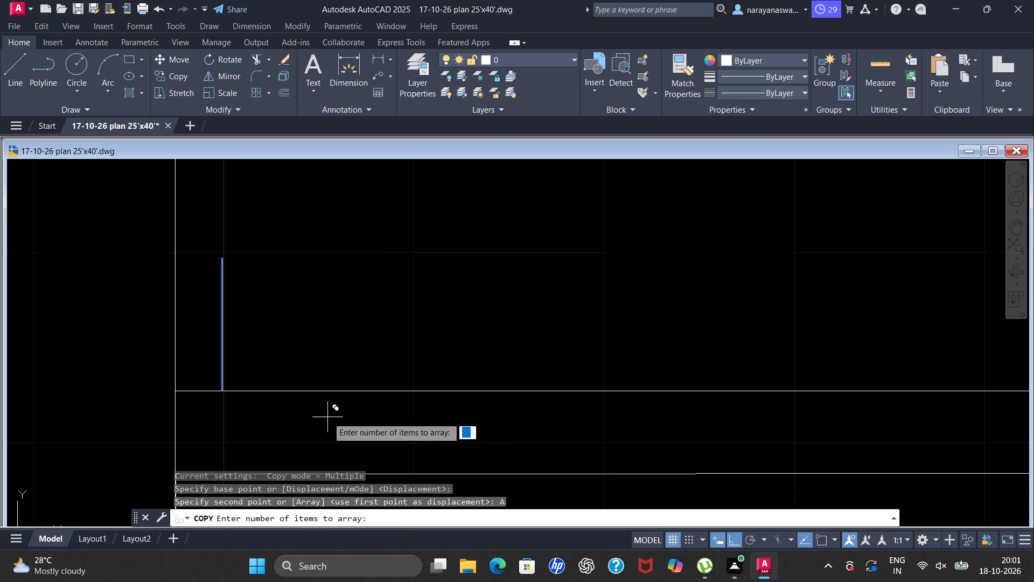
type("50")
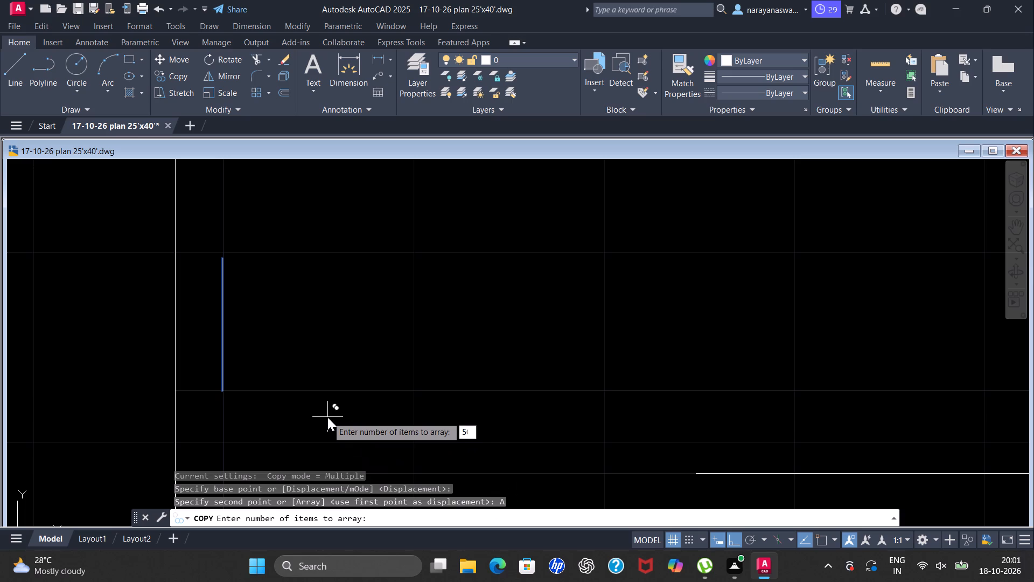
key("Return")
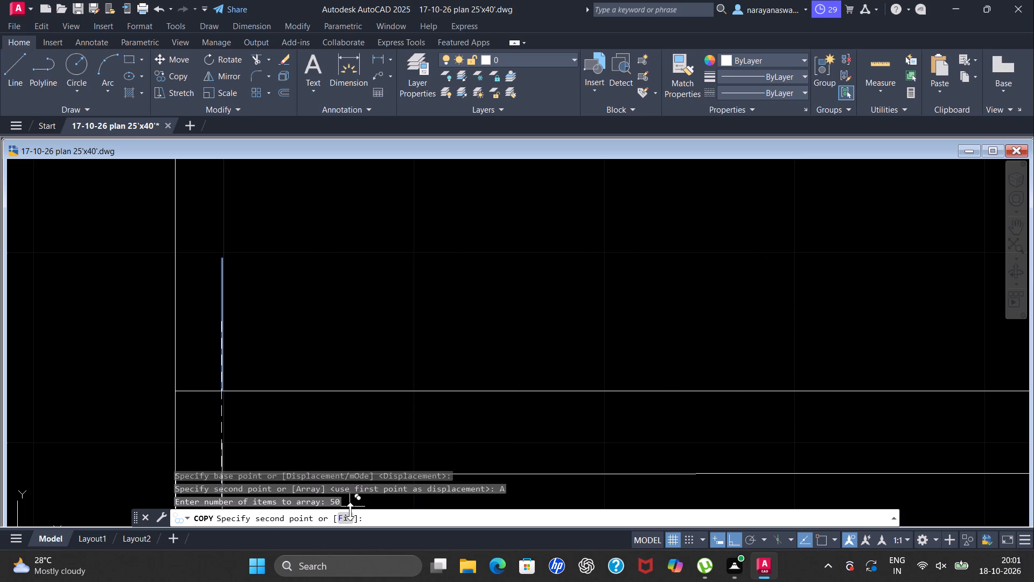
left_click(343, 518)
scroll(267, 331, "down", 4)
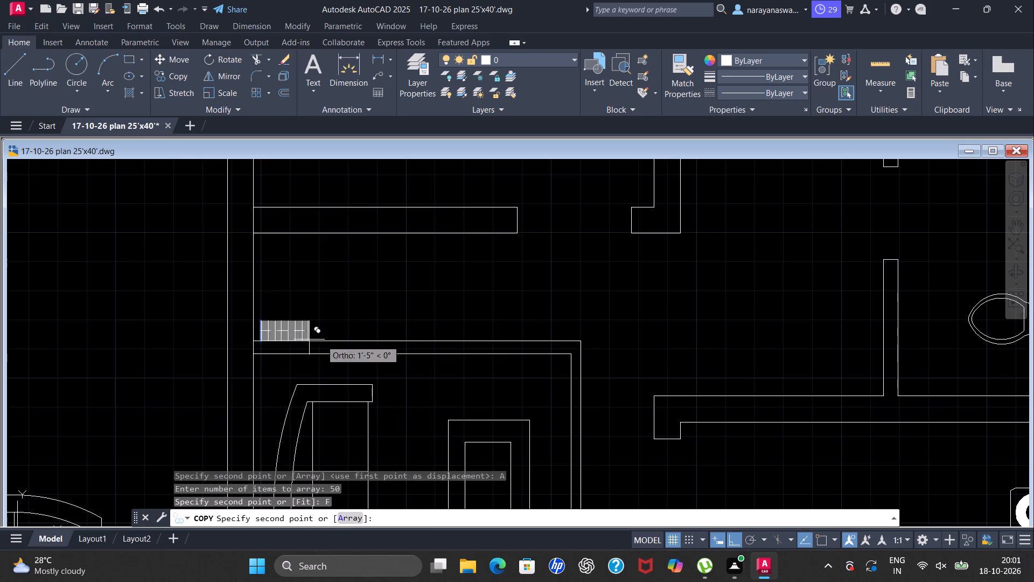
scroll(568, 330, "up", 2)
scroll(607, 350, "up", 3)
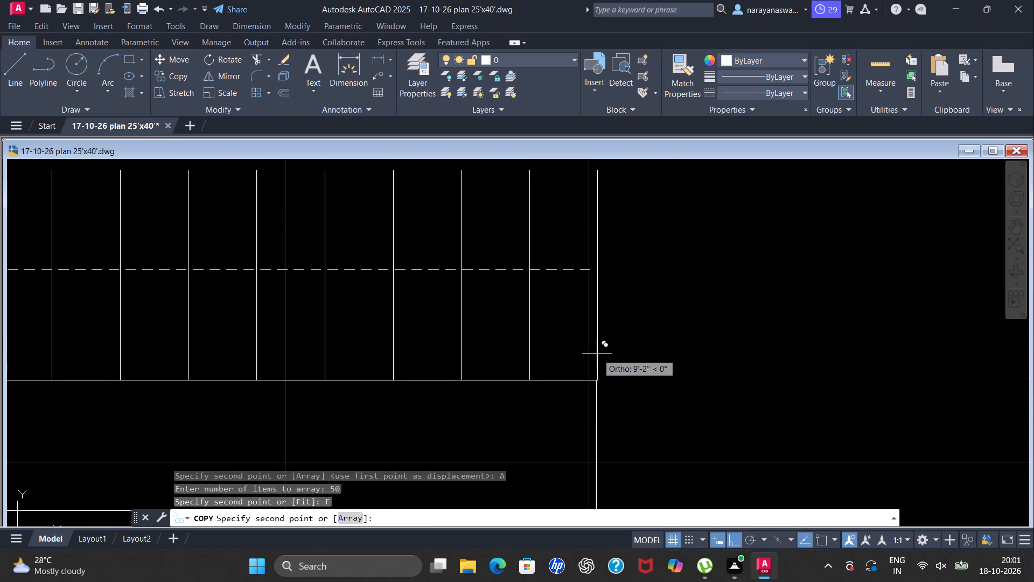
left_click(596, 384)
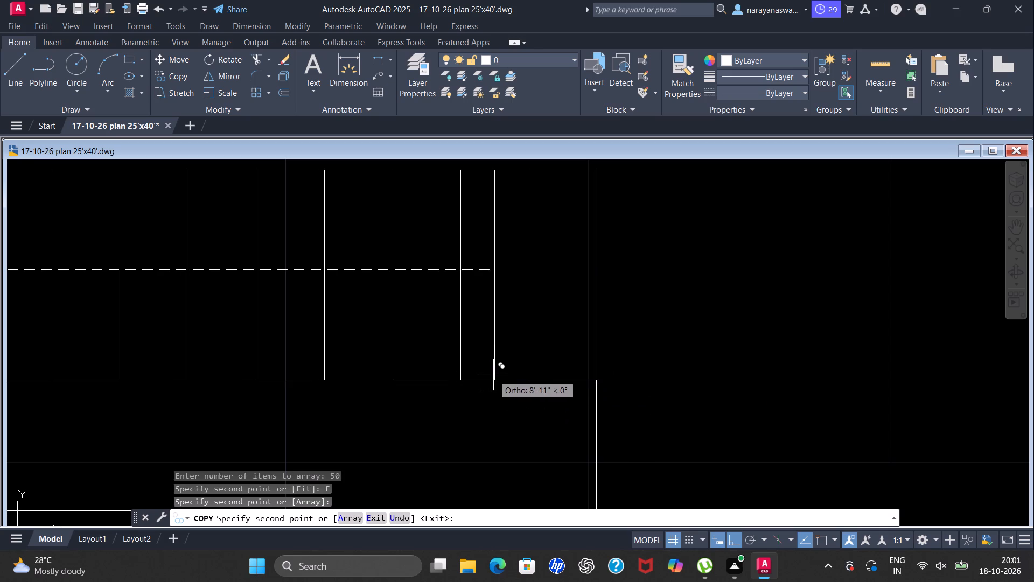
key("Escape")
Measure the length of the last fringe line at the rug's far upper corner using a temporary linear dimension.
scroll(332, 380, "down", 4)
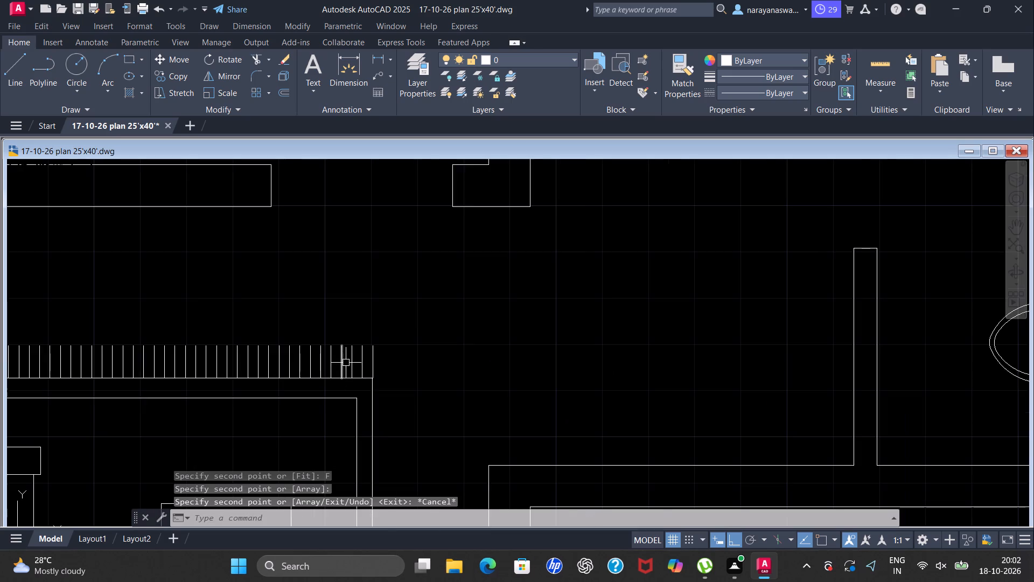
scroll(347, 355, "down", 3)
scroll(276, 352, "down", 2)
scroll(278, 407, "up", 2)
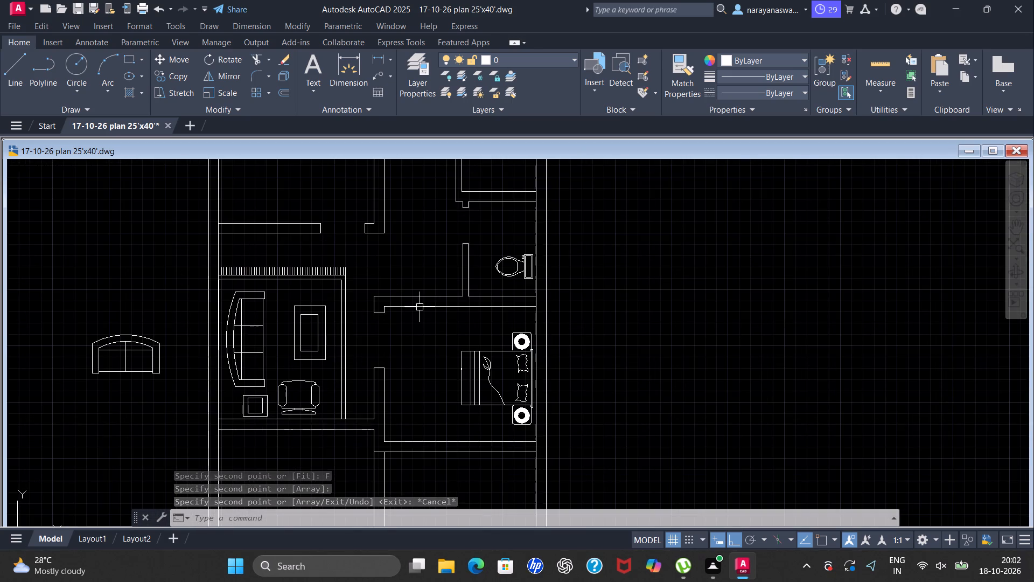
scroll(354, 325, "up", 1)
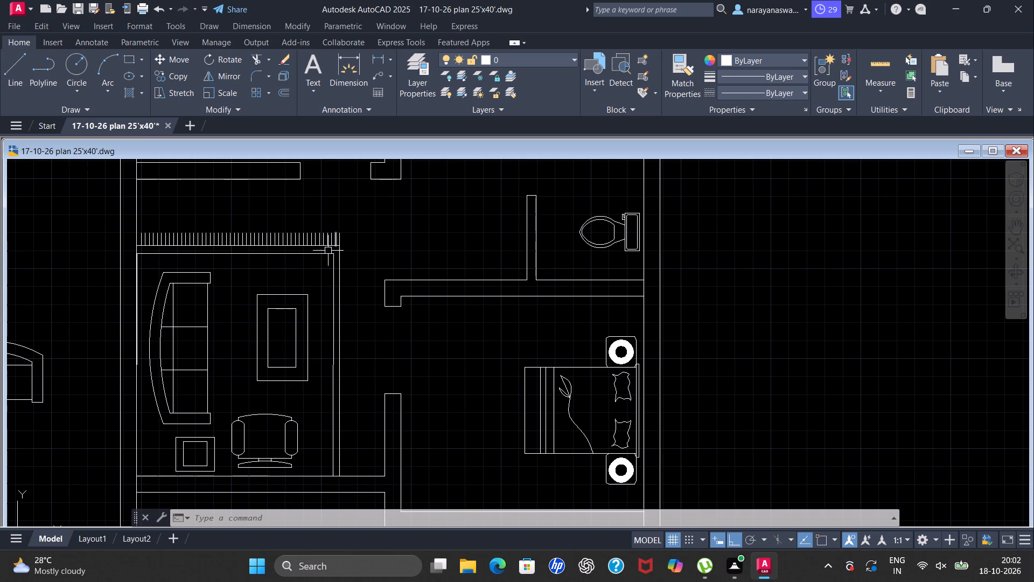
scroll(344, 241, "up", 4)
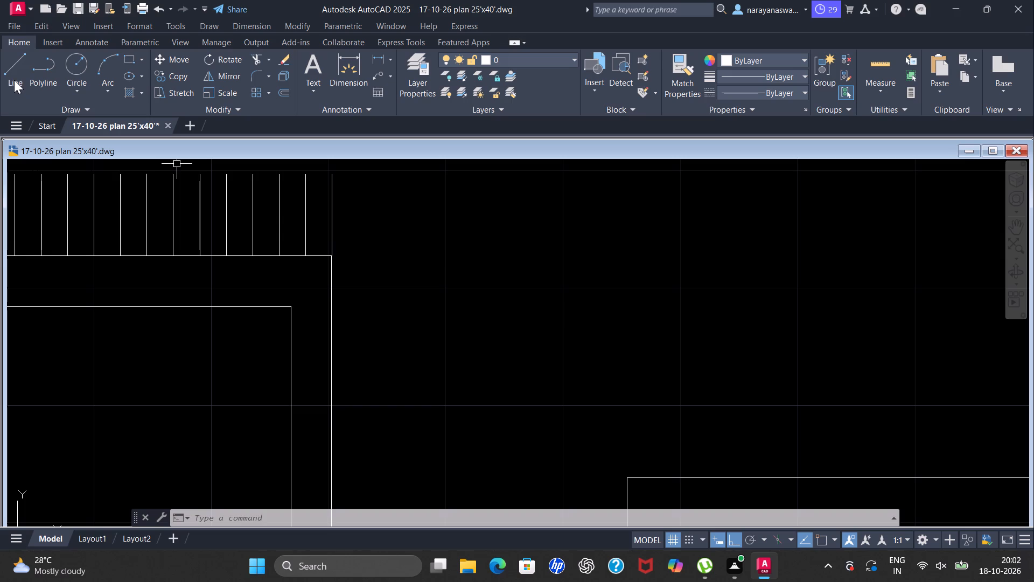
left_click(14, 79)
key("Escape")
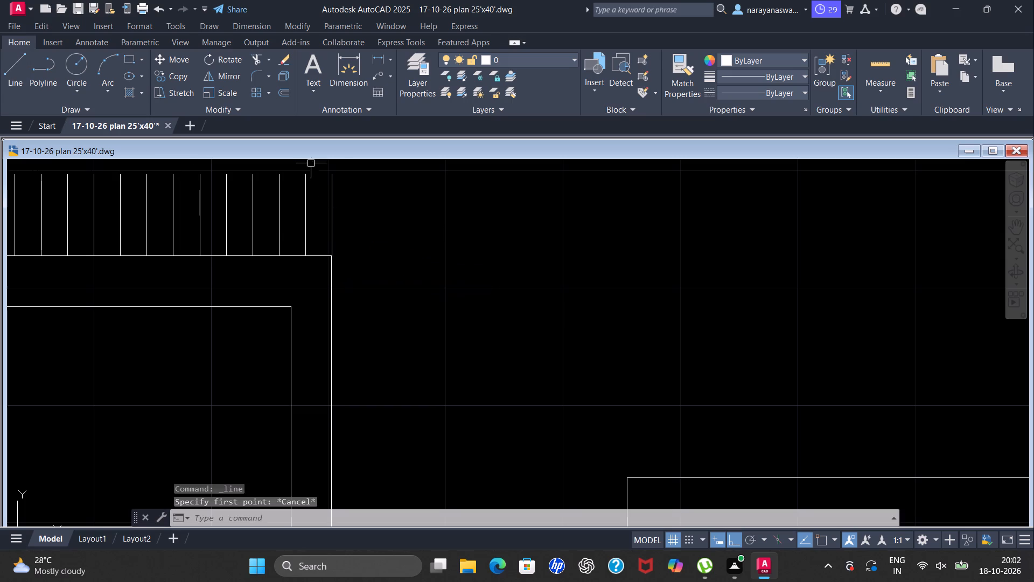
left_click(391, 57)
left_click_drag(407, 78, 408, 88)
scroll(331, 166, "up", 2)
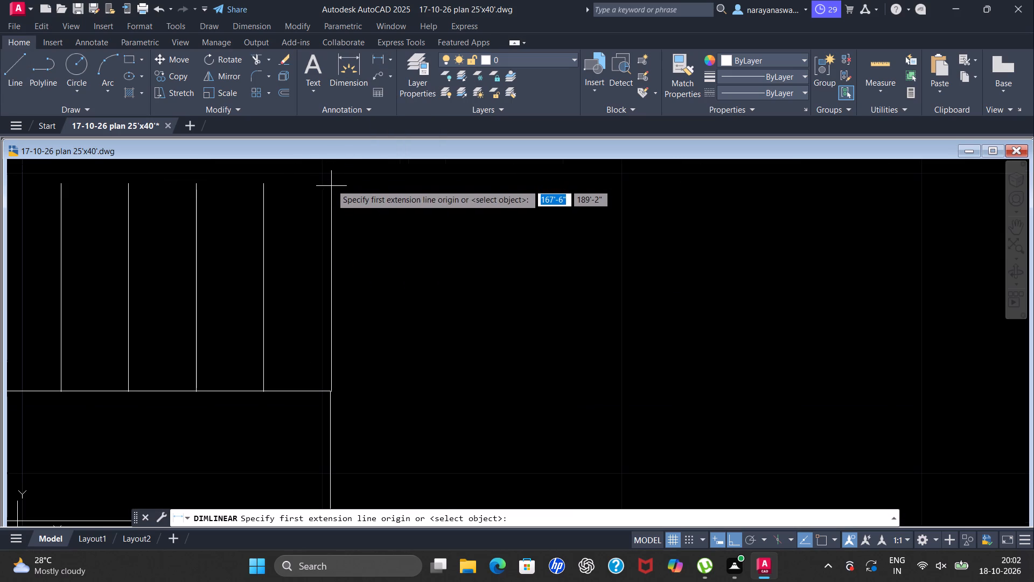
left_click(331, 183)
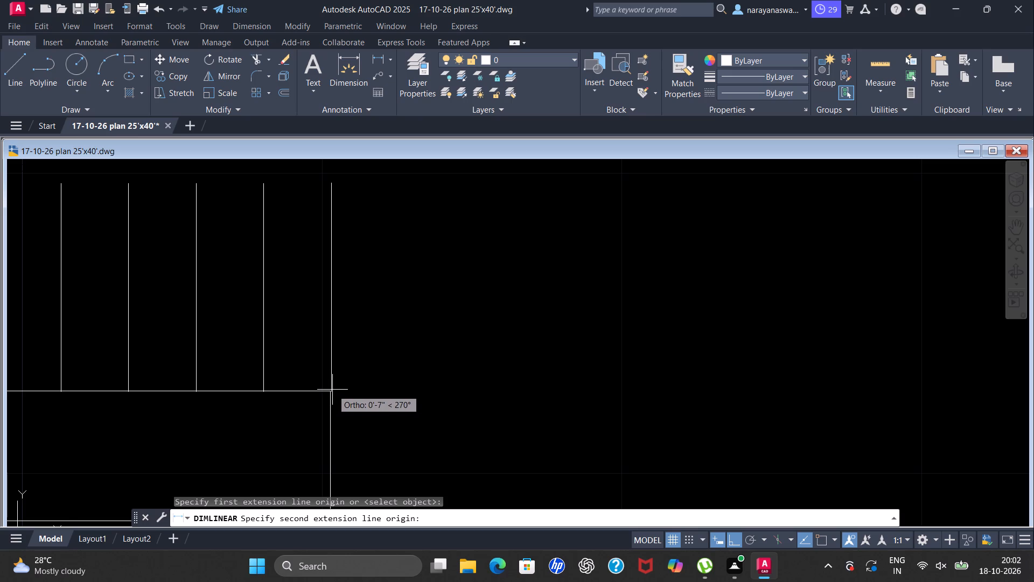
left_click(329, 392)
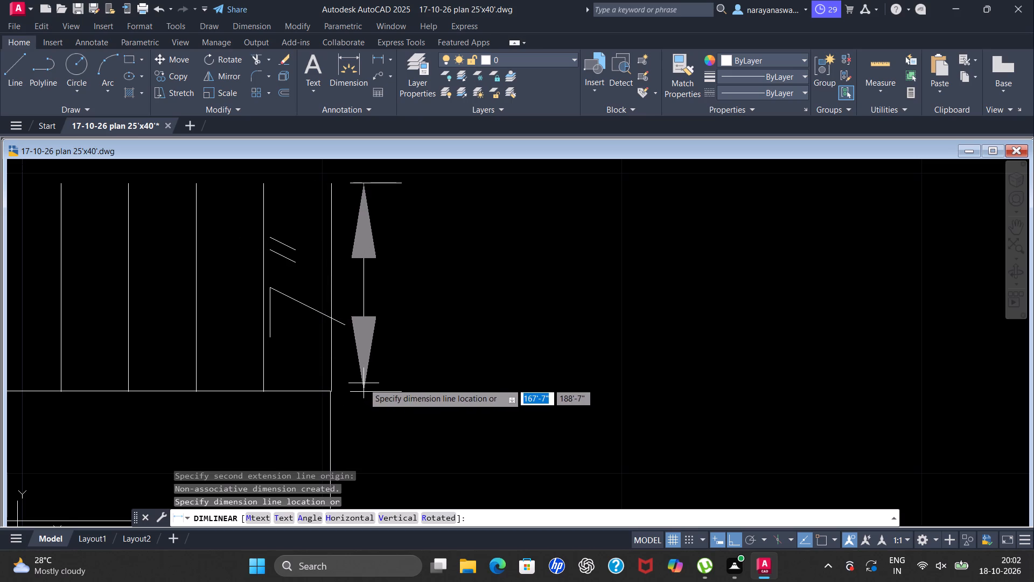
key("Escape")
Draw a 7" horizontal line outward from the rug's outer side edge, starting just below the far upper corner.
scroll(339, 288, "down", 3)
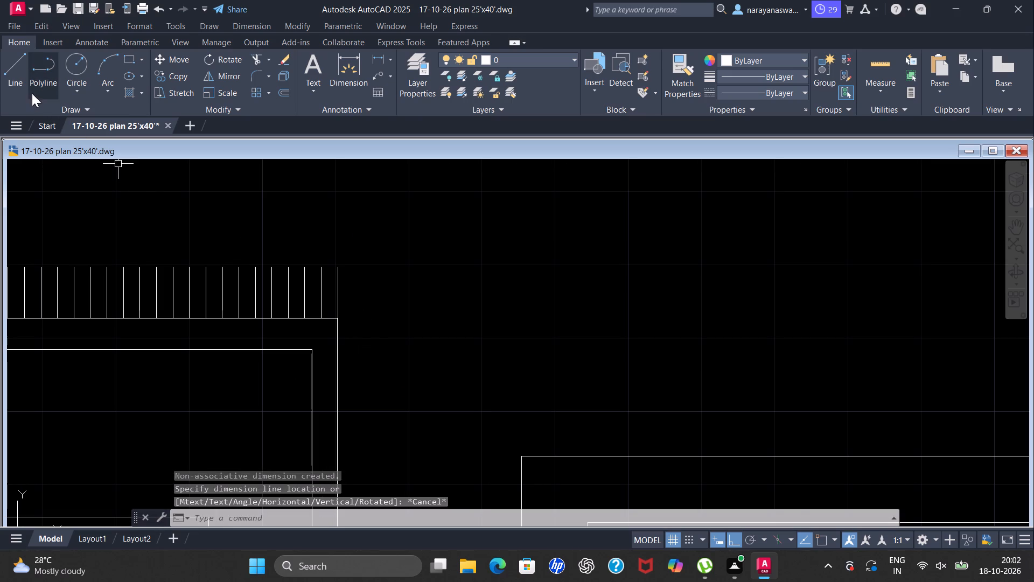
left_click(4, 77)
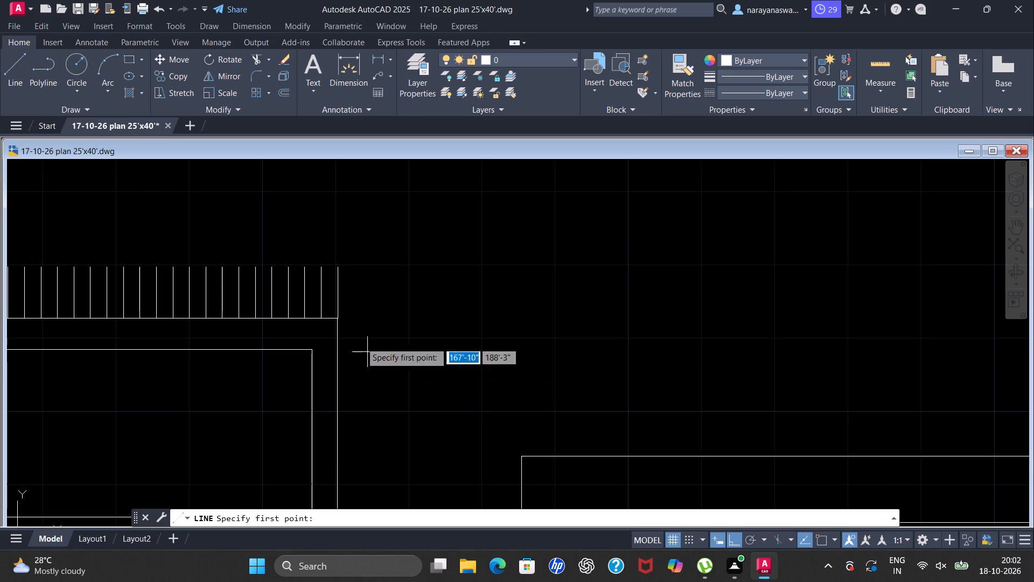
scroll(344, 306, "up", 4)
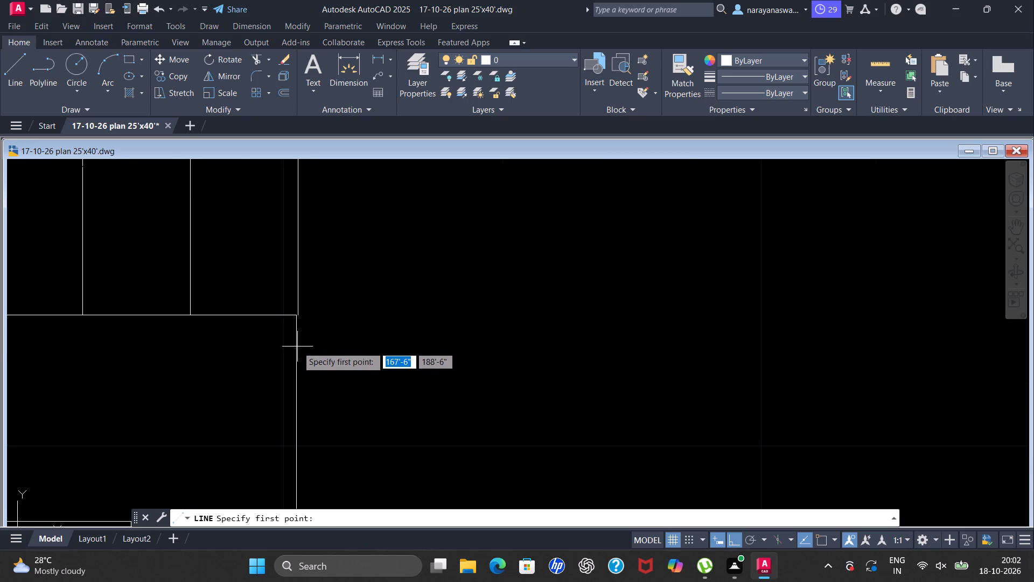
scroll(297, 350, "up", 2)
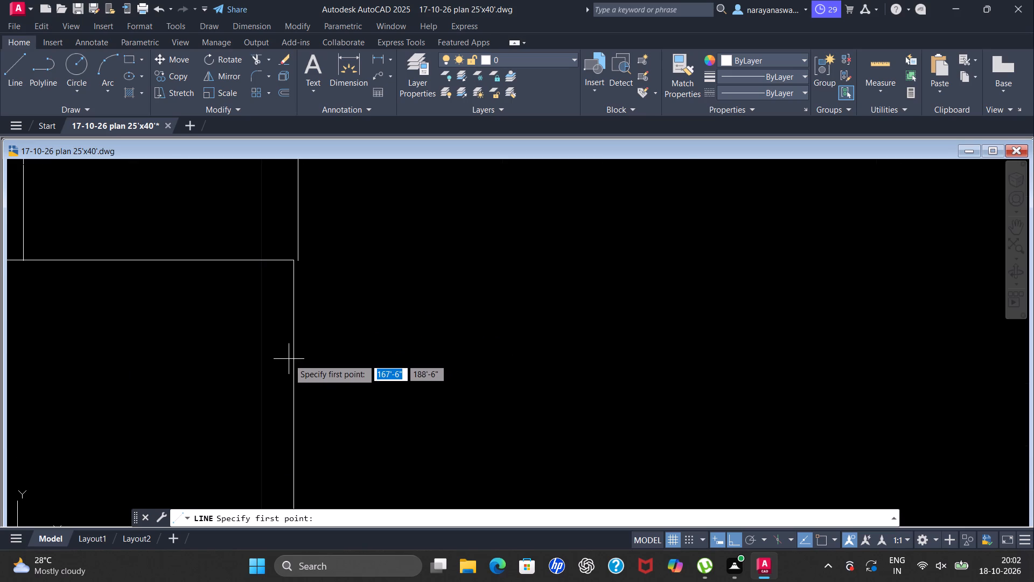
scroll(290, 349, "up", 3)
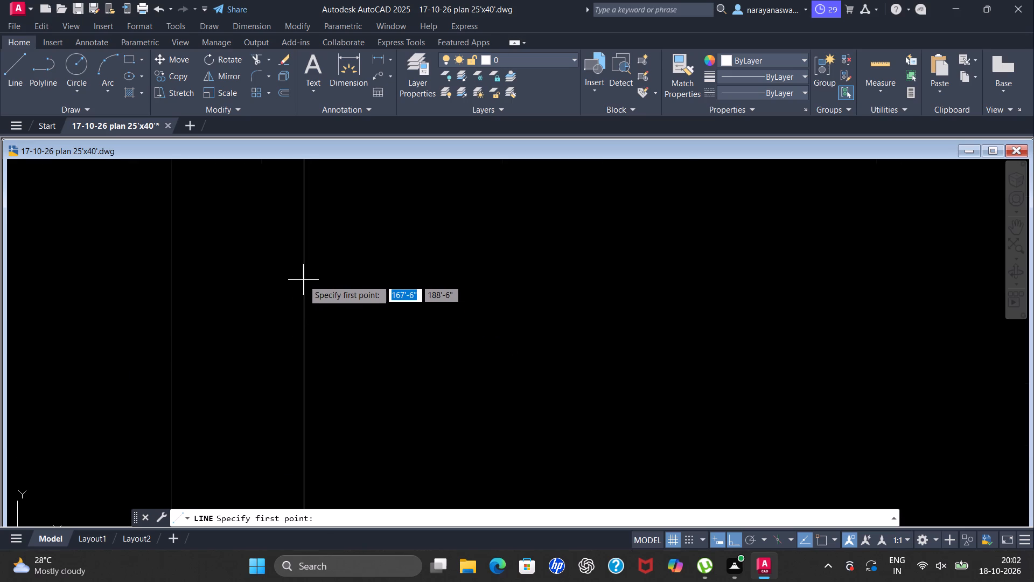
scroll(308, 280, "down", 3)
scroll(315, 260, "up", 2)
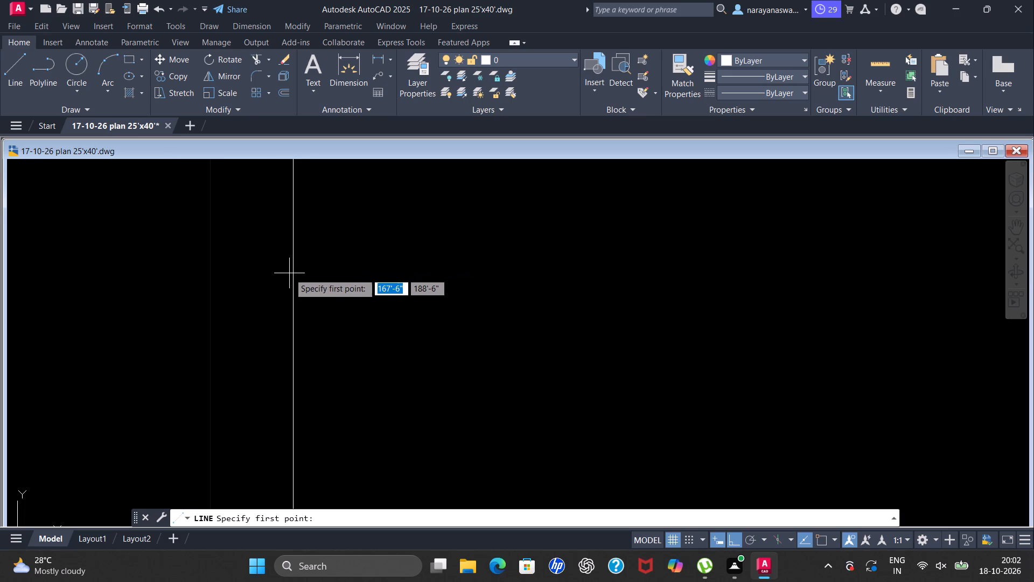
scroll(297, 279, "down", 2)
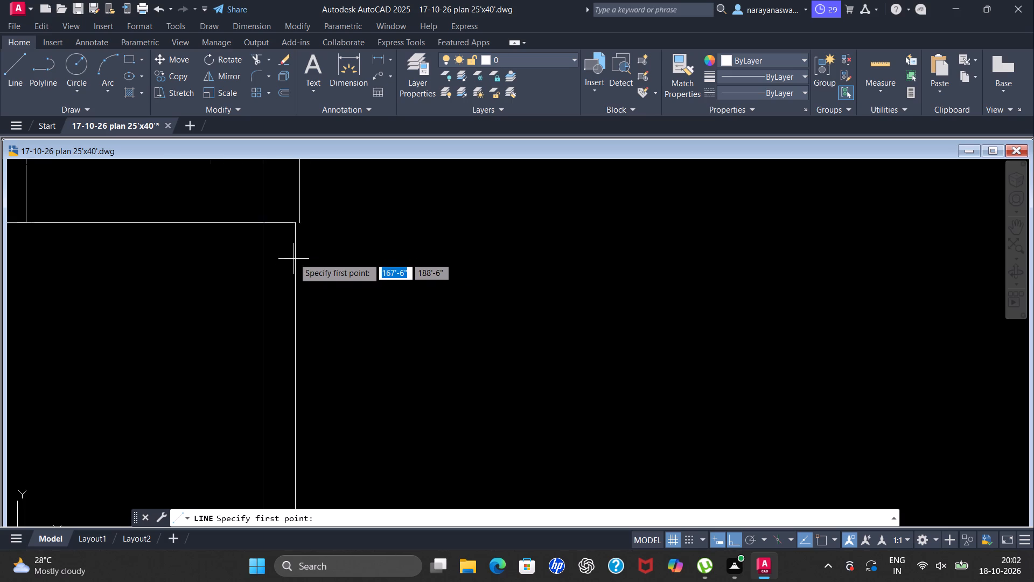
scroll(292, 250, "up", 1)
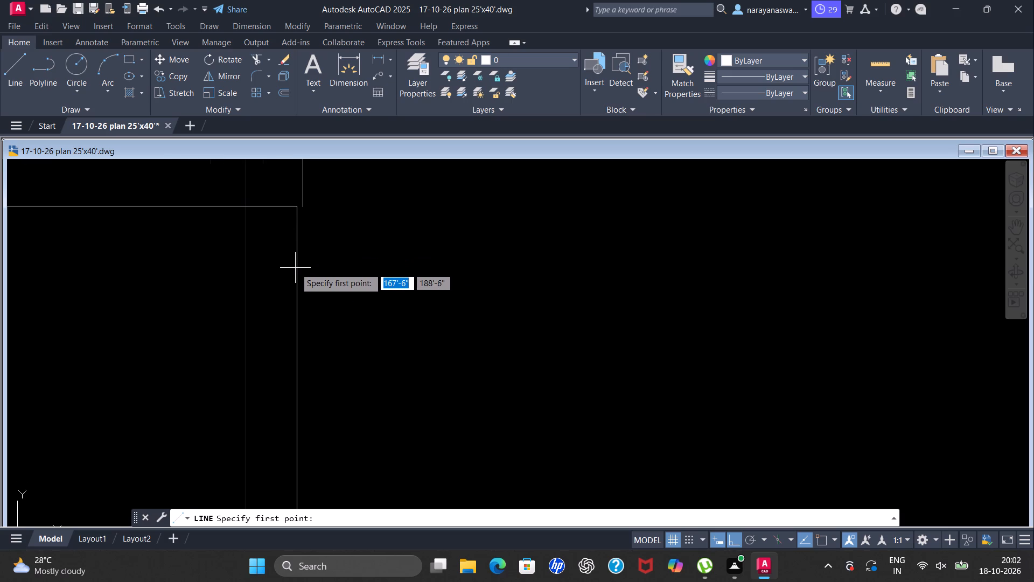
left_click(297, 262)
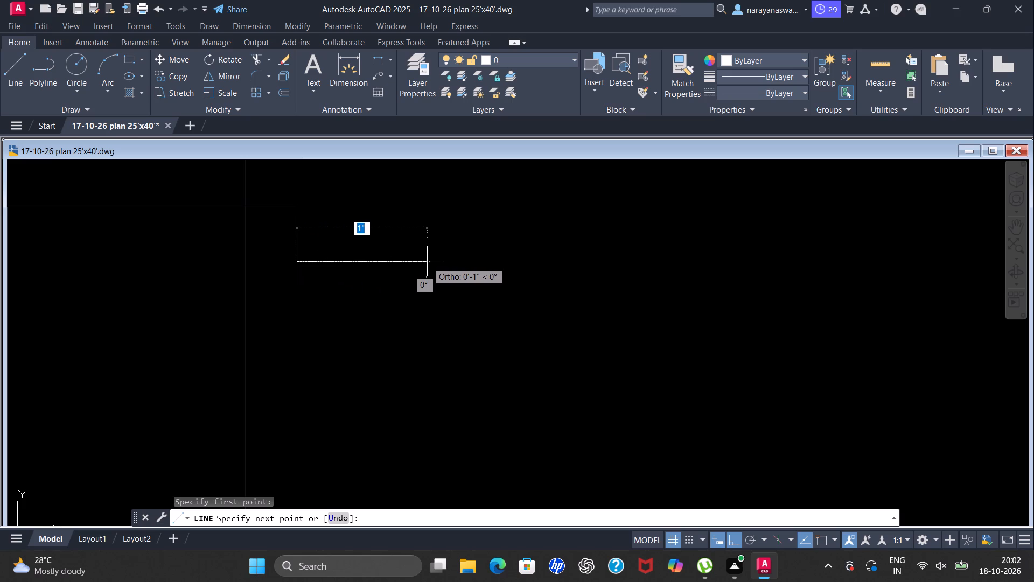
type("7\"")
key("Return")
scroll(389, 314, "down", 3)
scroll(434, 307, "down", 3)
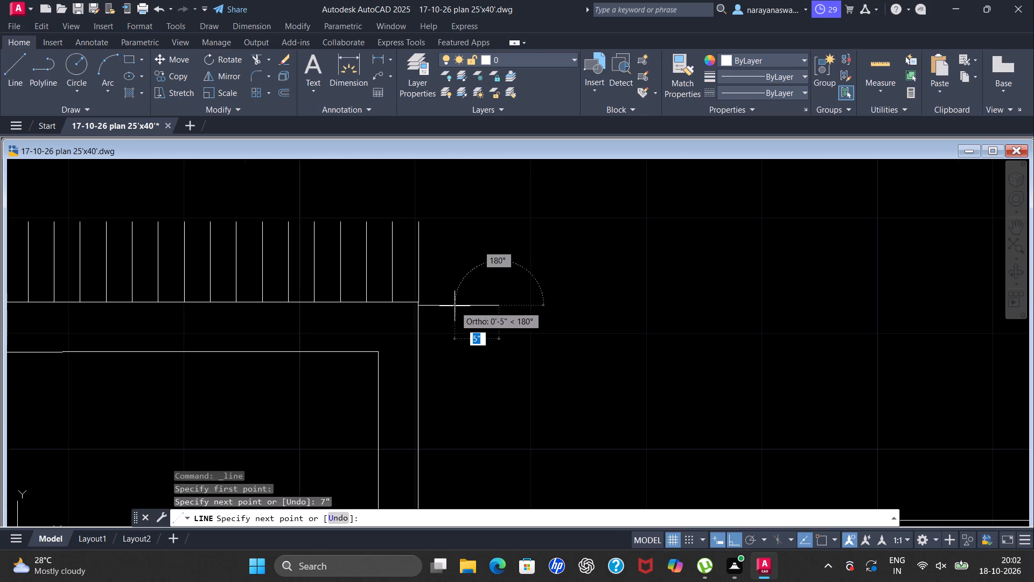
key("Escape")
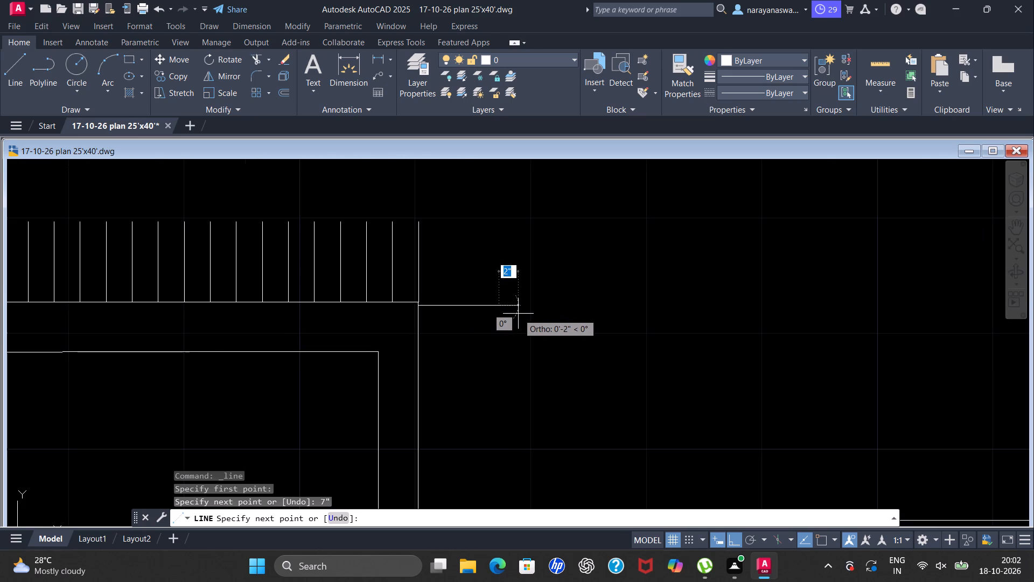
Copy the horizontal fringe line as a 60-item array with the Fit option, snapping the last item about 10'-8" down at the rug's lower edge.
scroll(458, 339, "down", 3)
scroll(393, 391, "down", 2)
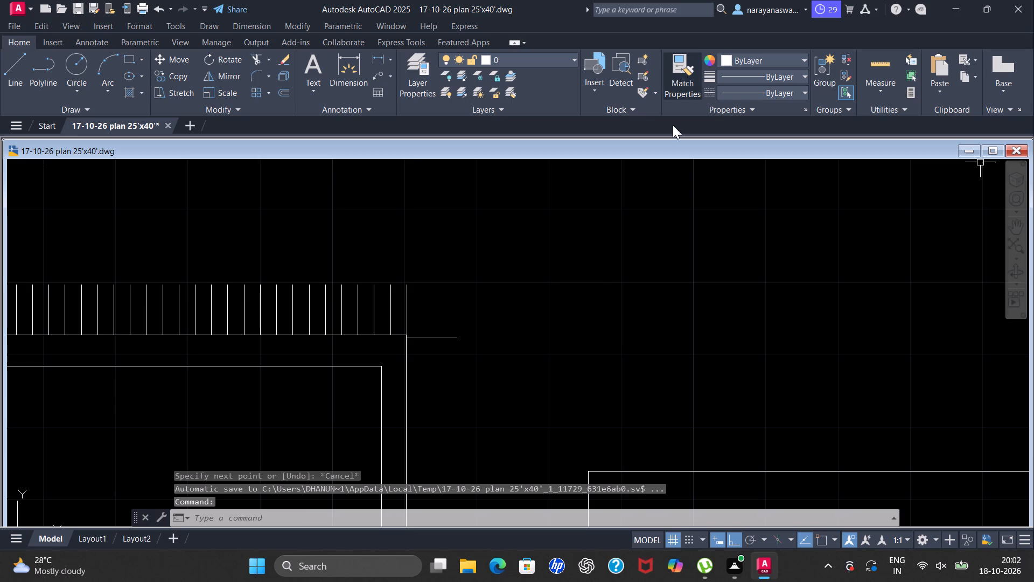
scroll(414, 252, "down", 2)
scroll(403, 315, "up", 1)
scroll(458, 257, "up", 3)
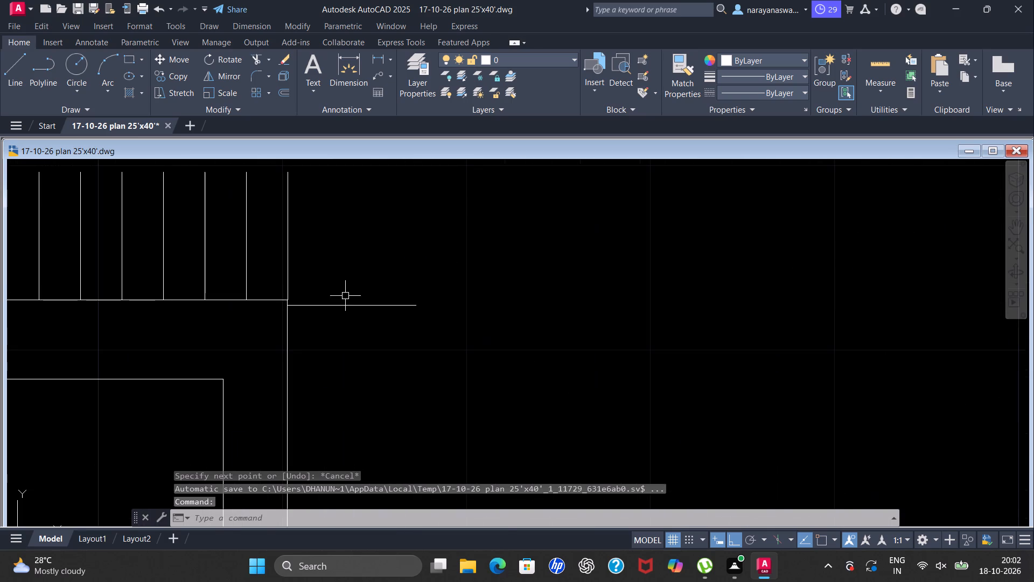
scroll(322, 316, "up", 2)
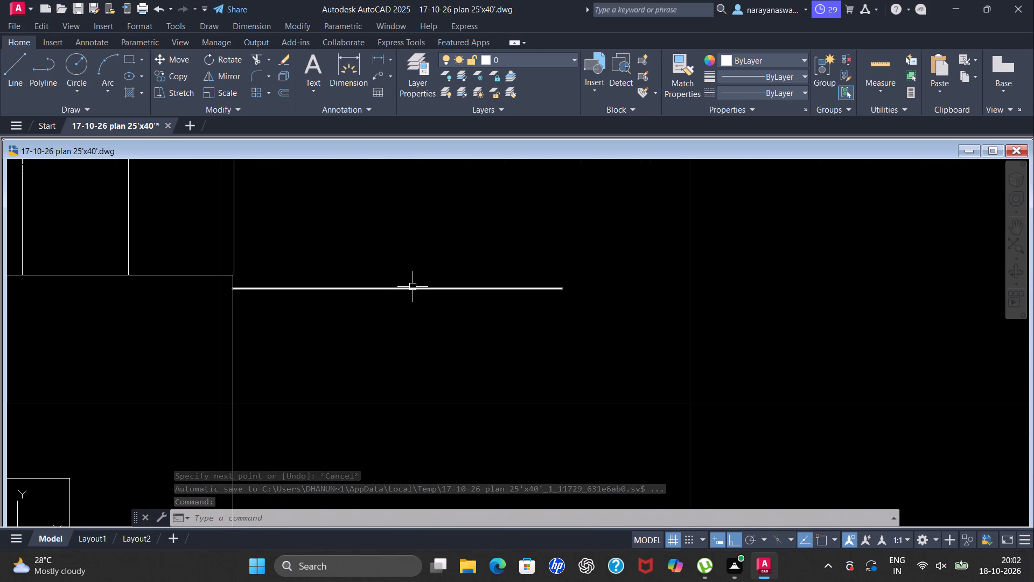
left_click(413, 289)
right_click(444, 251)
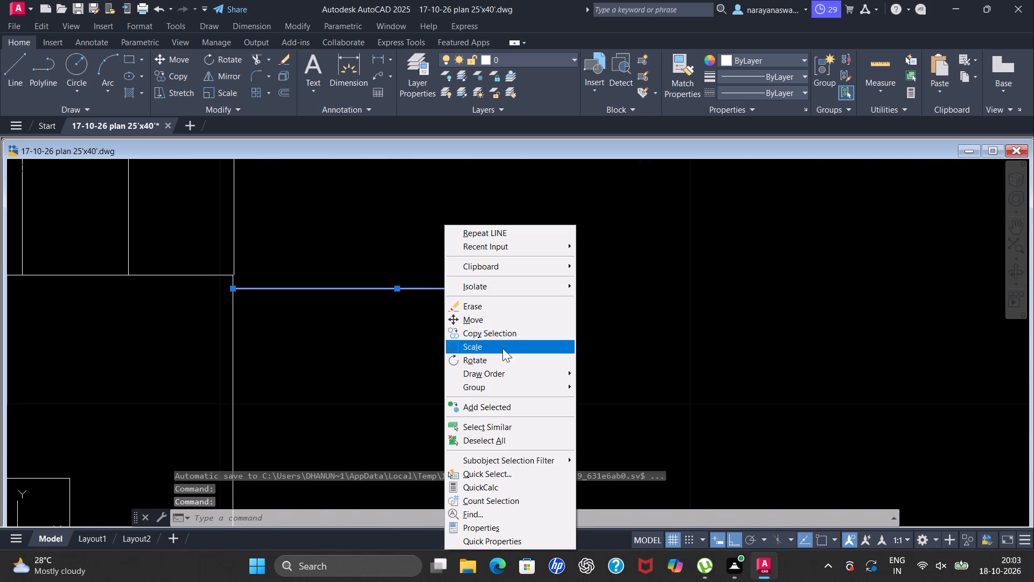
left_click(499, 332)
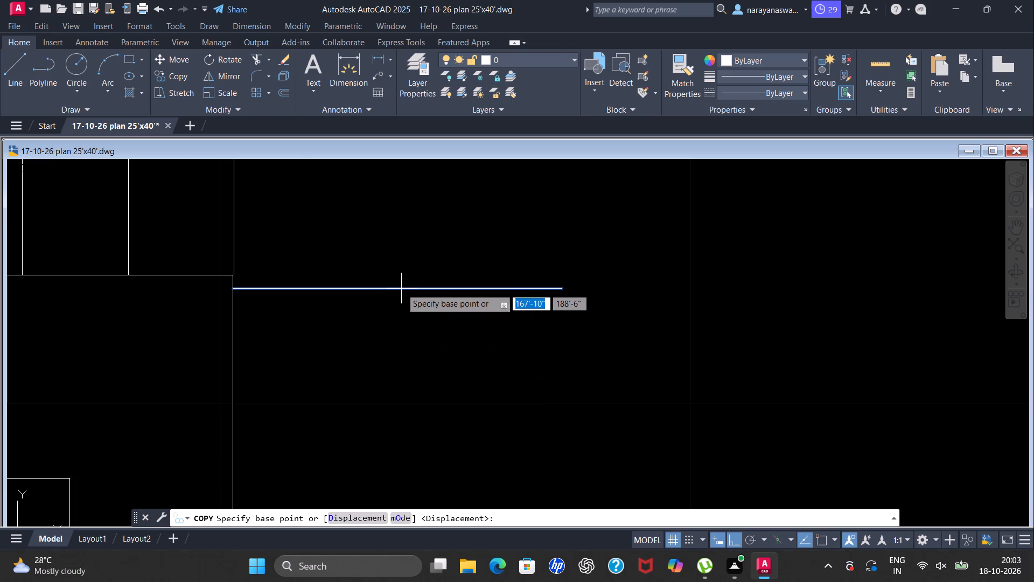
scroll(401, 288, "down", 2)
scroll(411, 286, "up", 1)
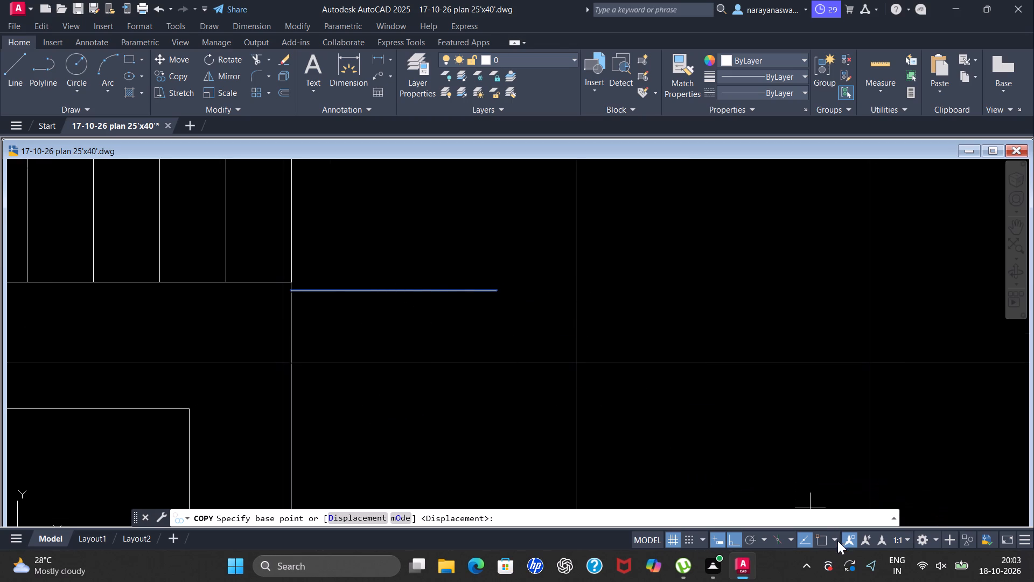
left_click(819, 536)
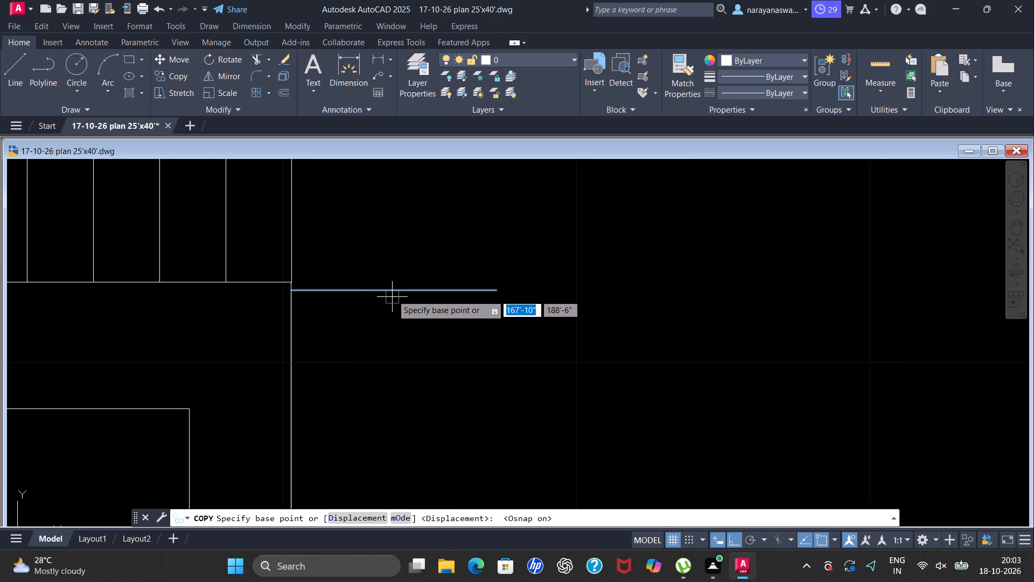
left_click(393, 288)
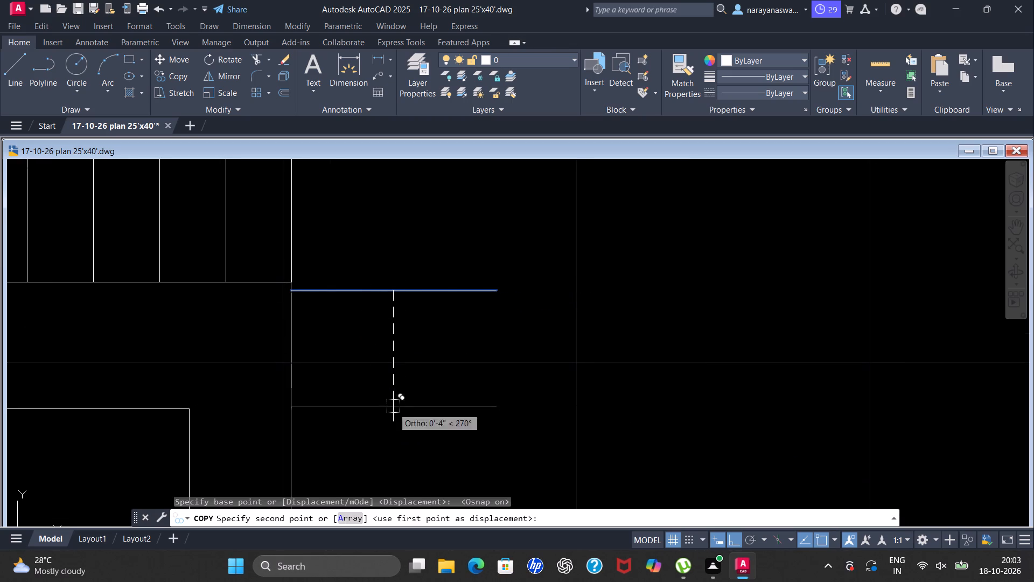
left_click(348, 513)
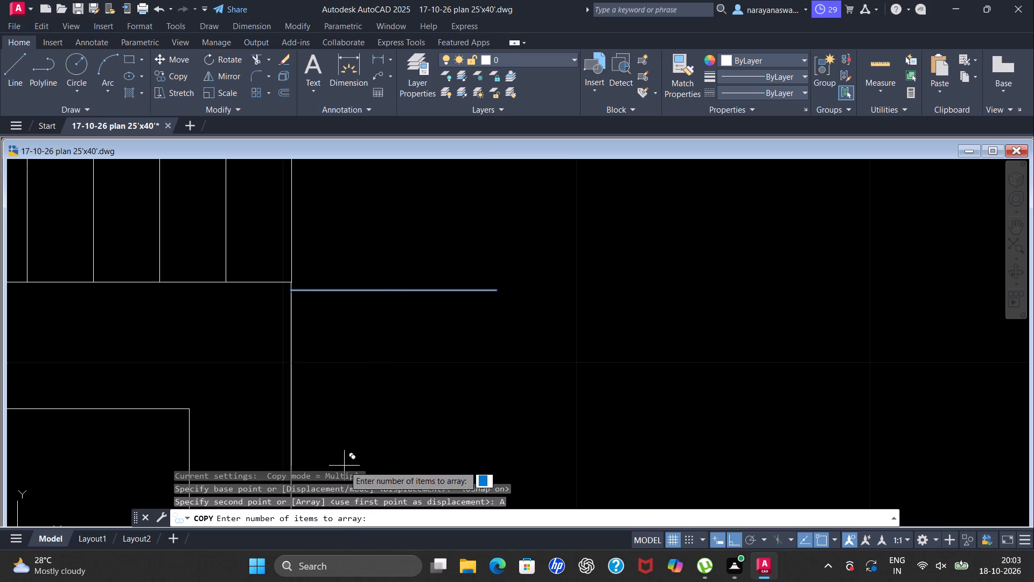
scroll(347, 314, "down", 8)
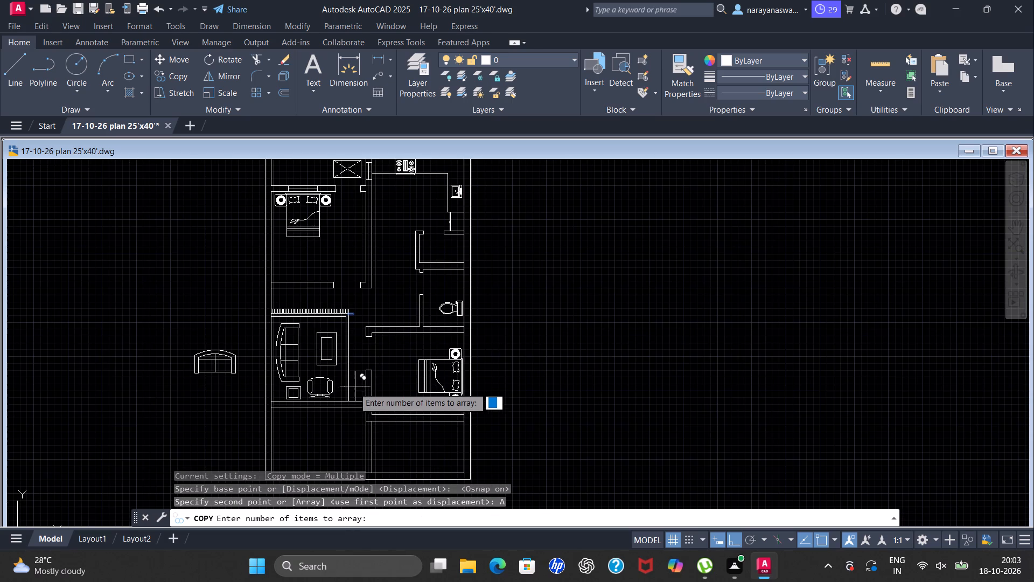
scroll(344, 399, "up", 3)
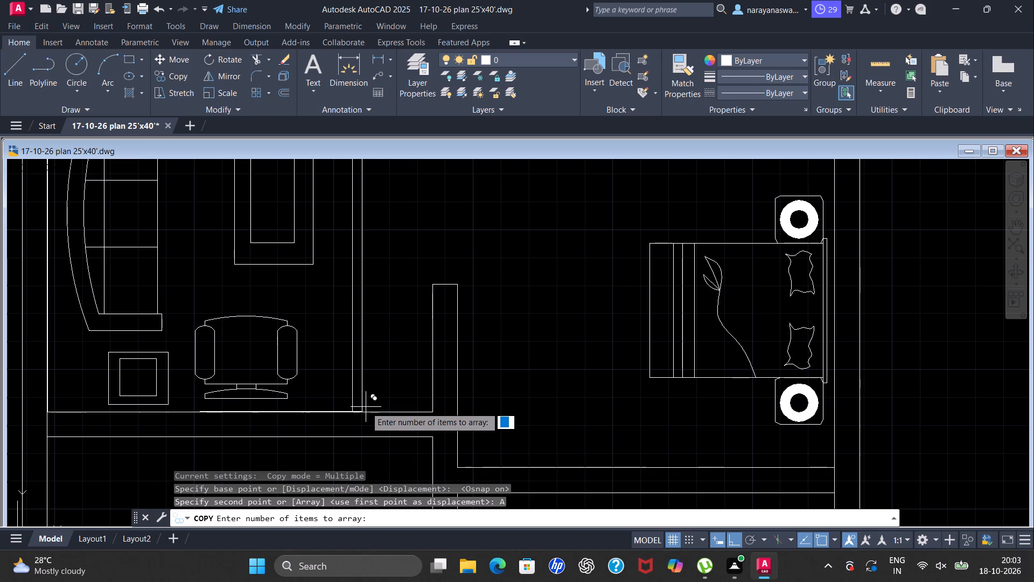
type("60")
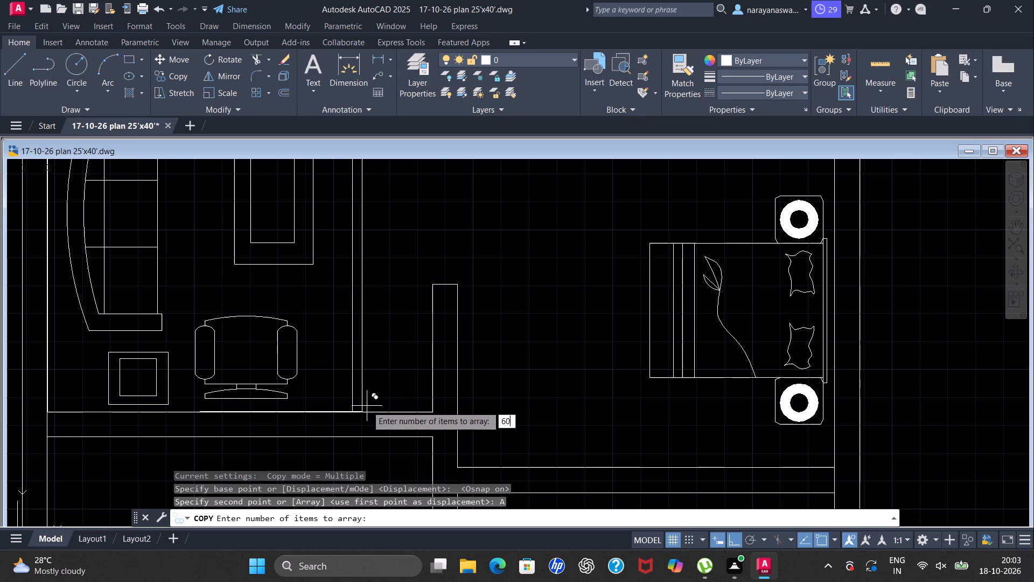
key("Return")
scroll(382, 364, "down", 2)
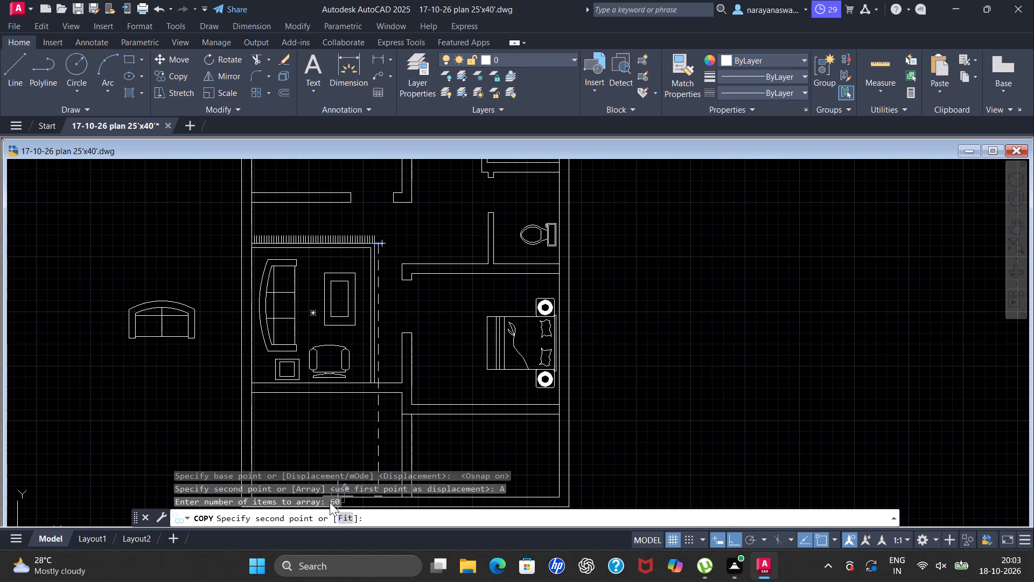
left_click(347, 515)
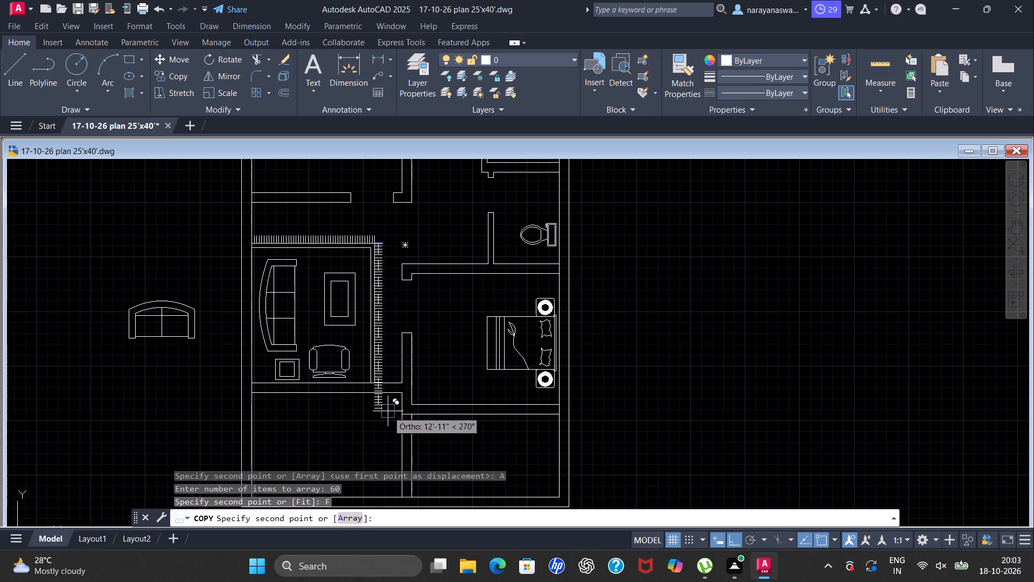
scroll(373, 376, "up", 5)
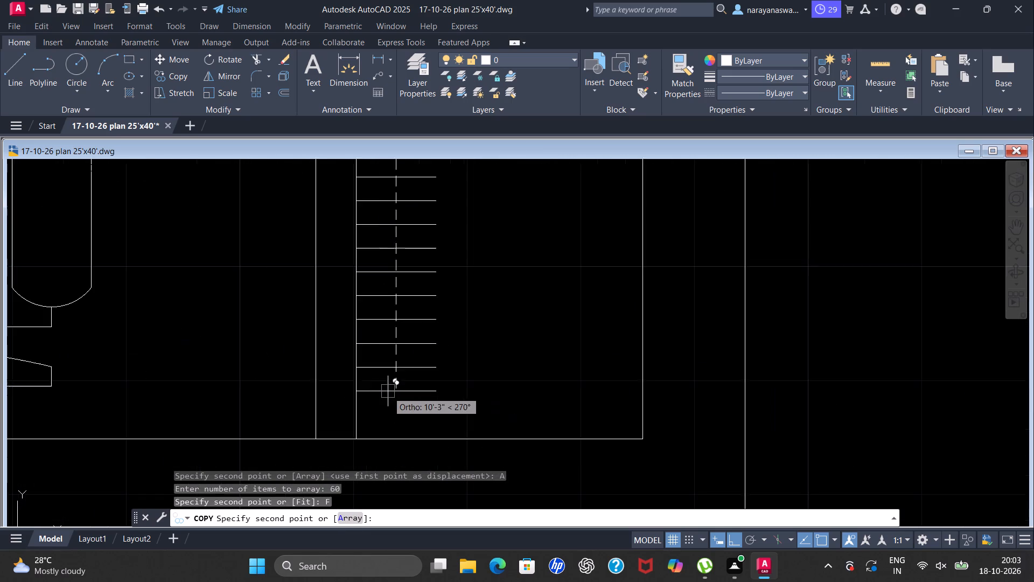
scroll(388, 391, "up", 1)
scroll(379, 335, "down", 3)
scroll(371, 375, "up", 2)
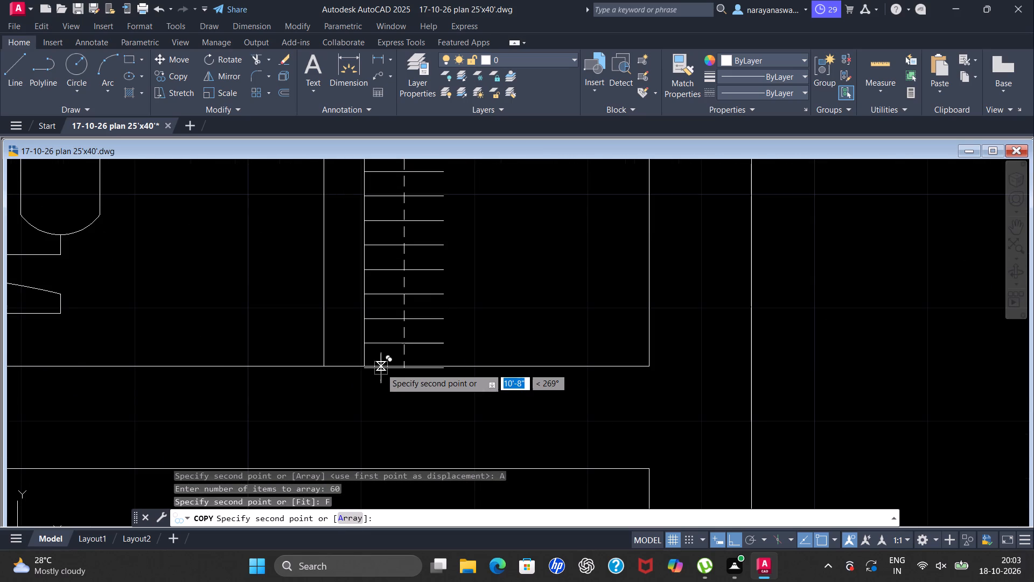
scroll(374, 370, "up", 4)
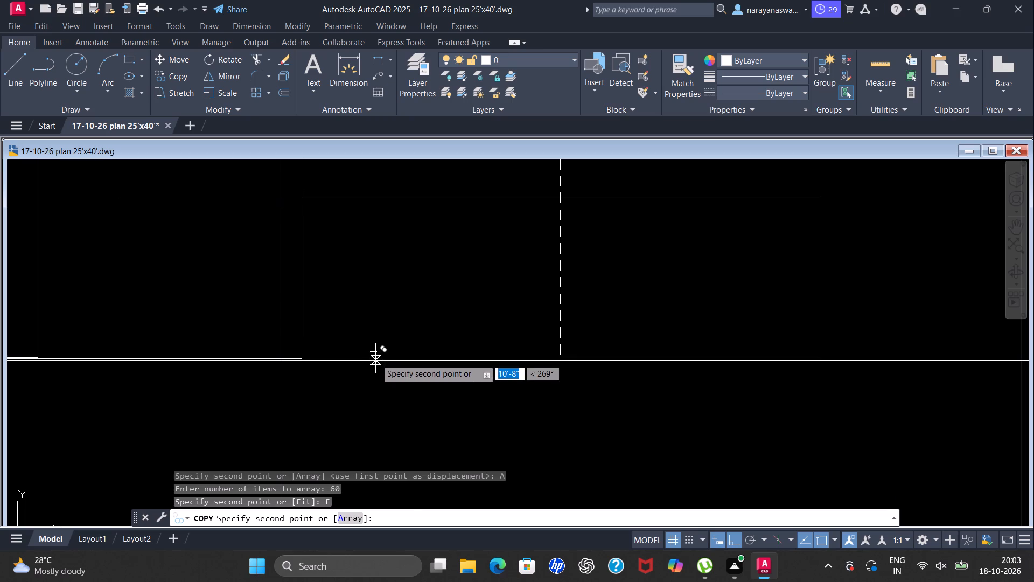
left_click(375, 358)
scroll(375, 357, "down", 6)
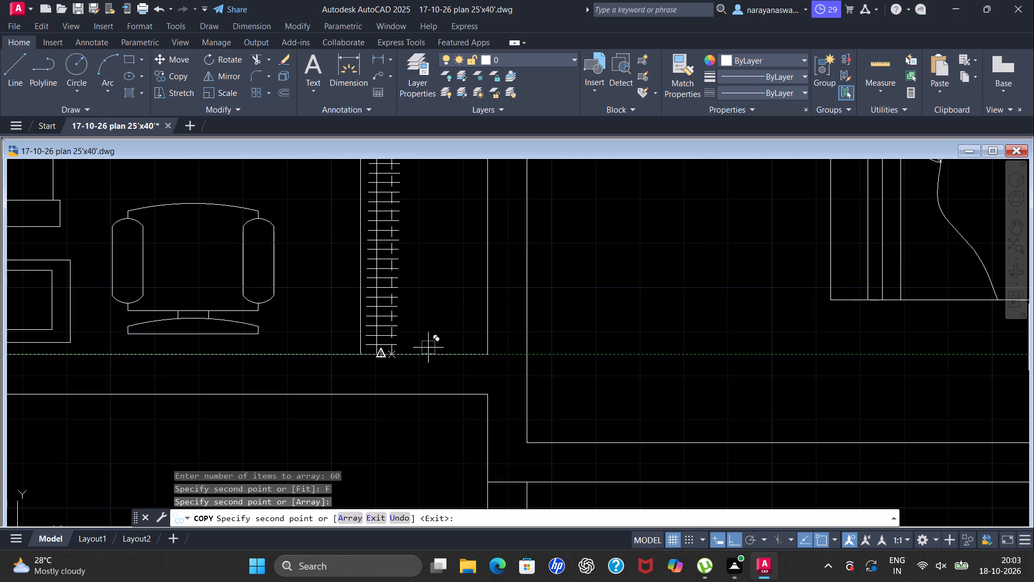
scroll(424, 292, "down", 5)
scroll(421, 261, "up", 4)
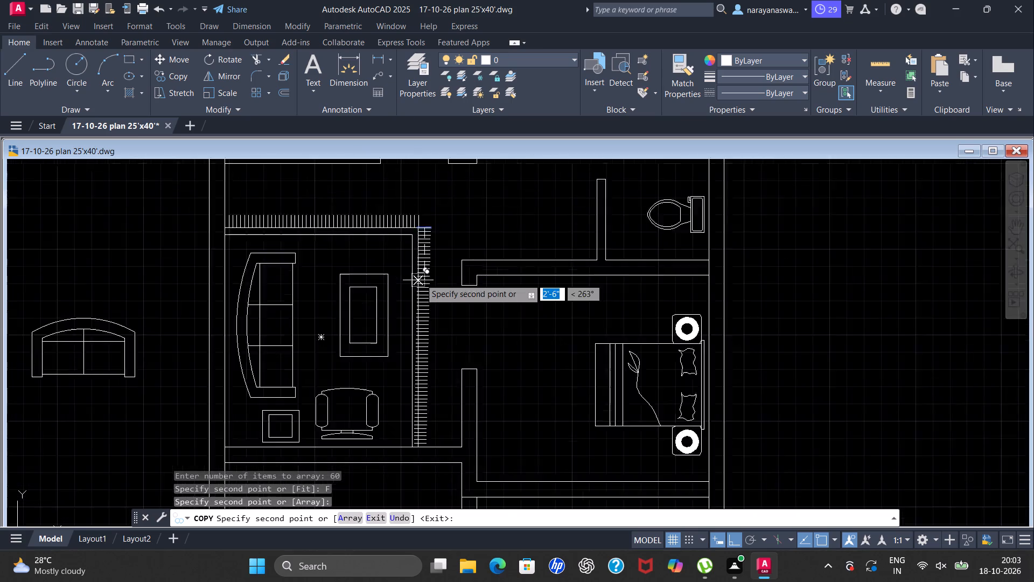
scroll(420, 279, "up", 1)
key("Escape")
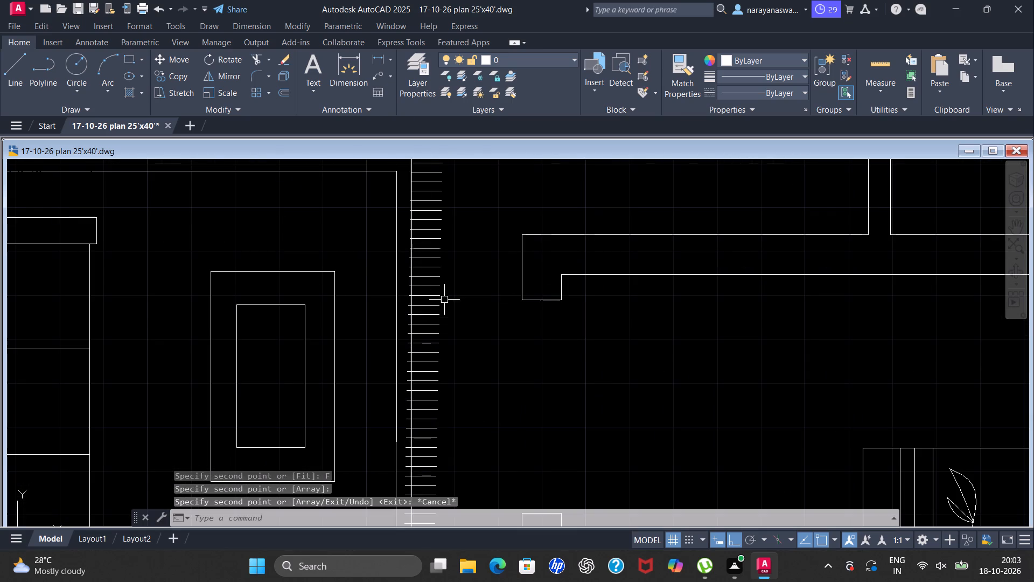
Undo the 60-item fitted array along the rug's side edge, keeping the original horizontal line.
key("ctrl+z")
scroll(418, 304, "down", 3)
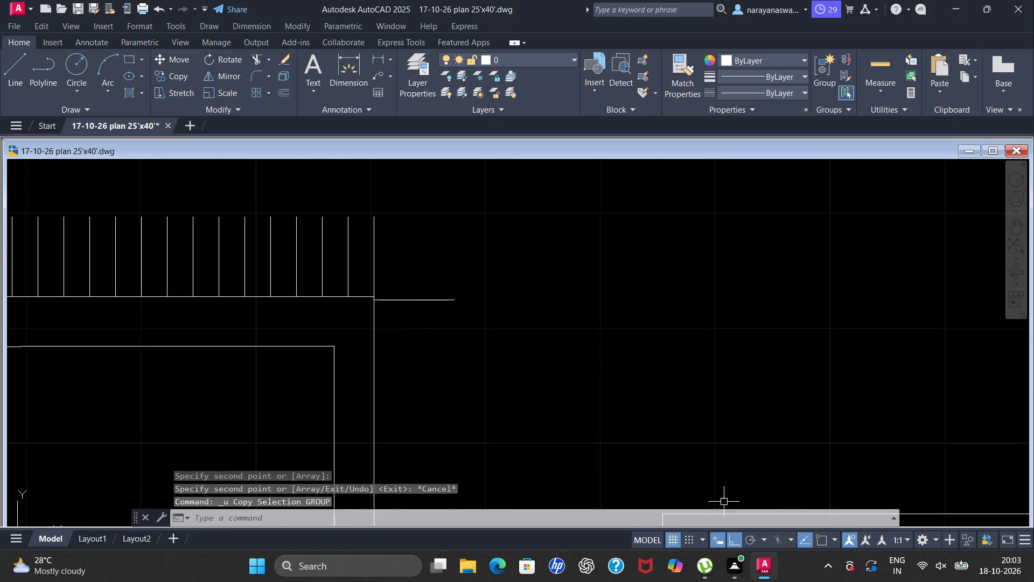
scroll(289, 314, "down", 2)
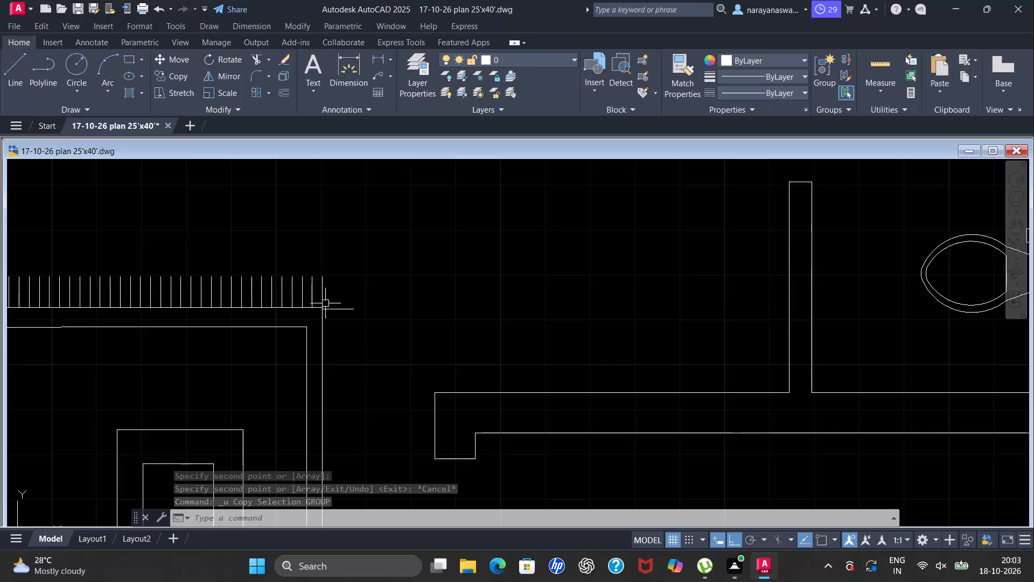
Copy the horizontal fringe line straight down the rug's outer side edge, entering a distance of 50 for two copies.
scroll(301, 279, "up", 2)
scroll(383, 284, "down", 1)
scroll(358, 341, "up", 2)
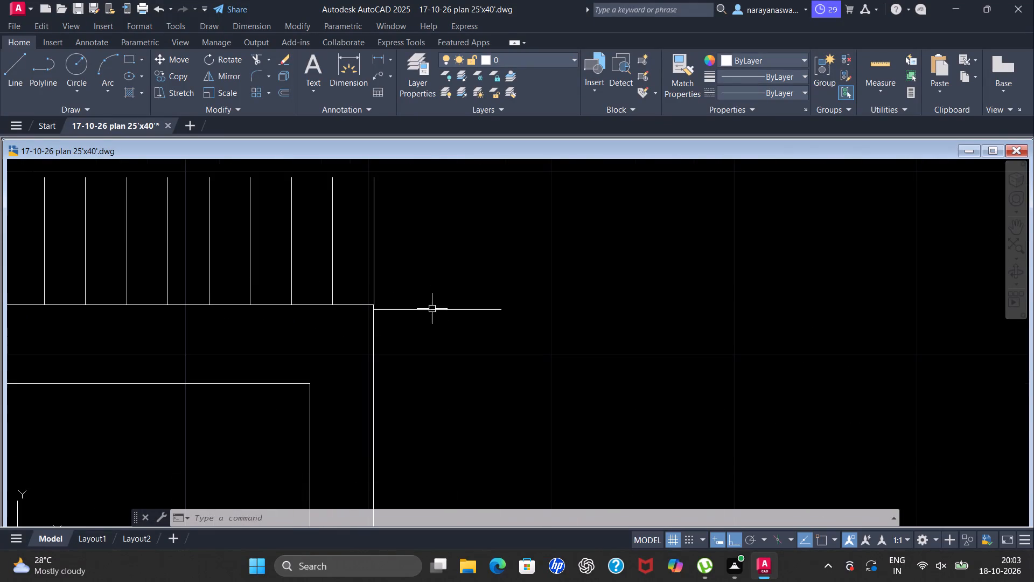
left_click(437, 310)
right_click(446, 242)
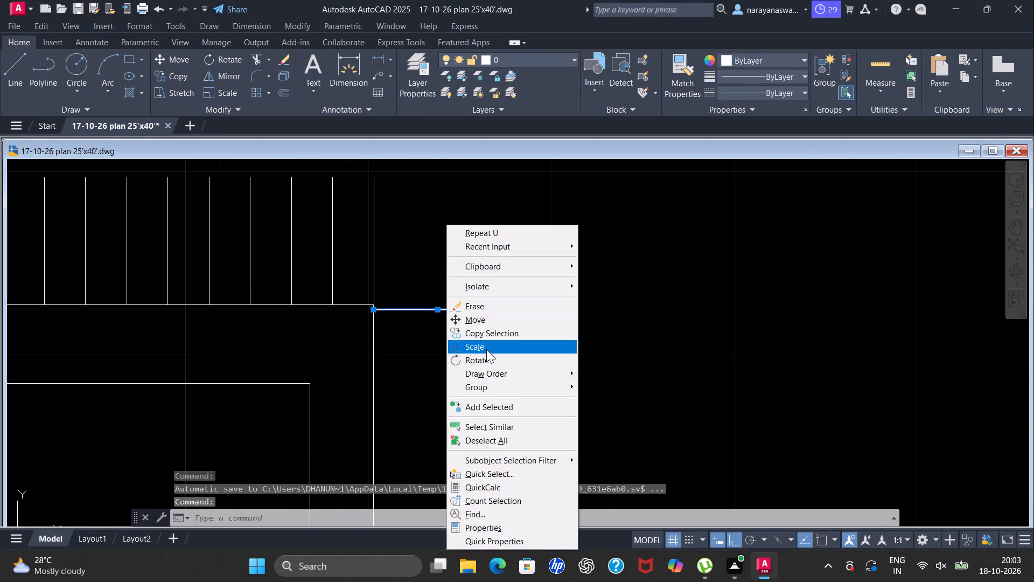
left_click(494, 329)
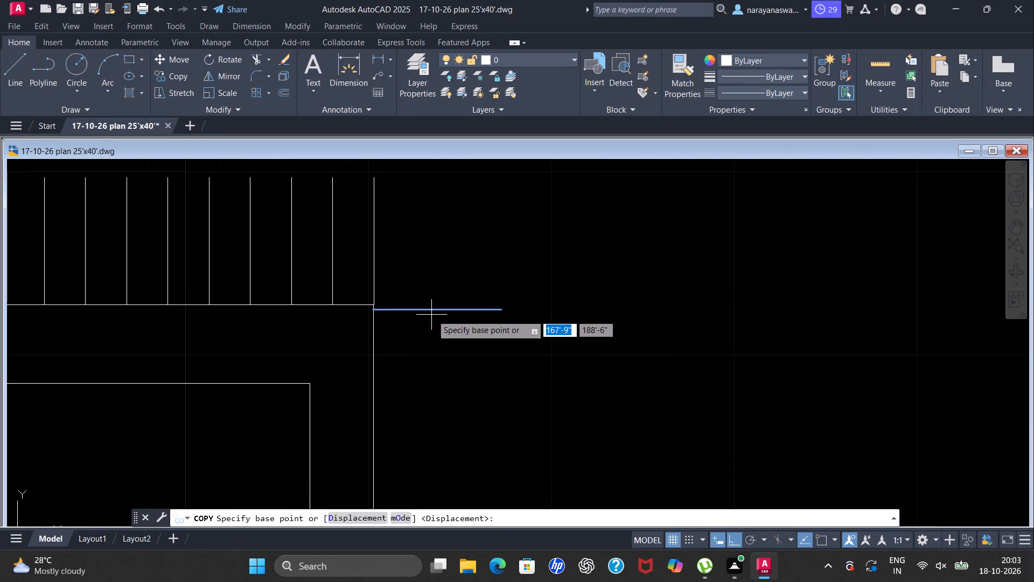
left_click_drag(433, 307, 434, 315)
scroll(420, 285, "down", 1)
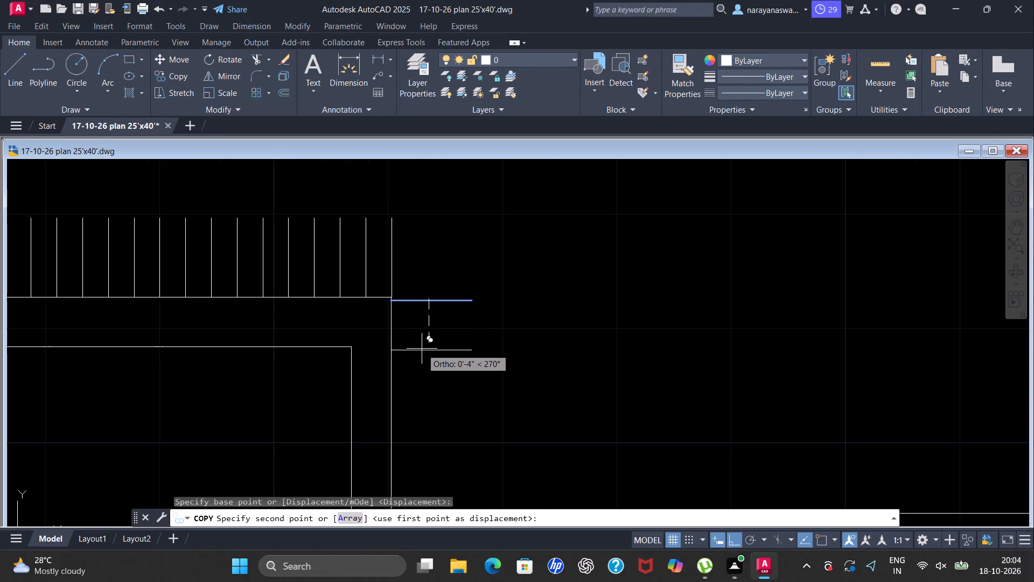
key("5")
key("0")
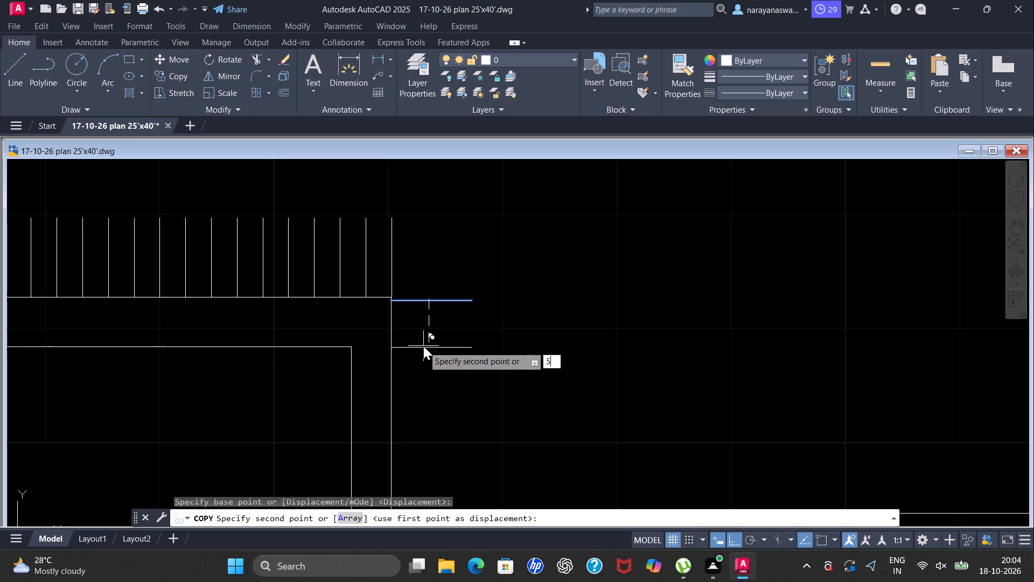
key("Return")
left_click(350, 514)
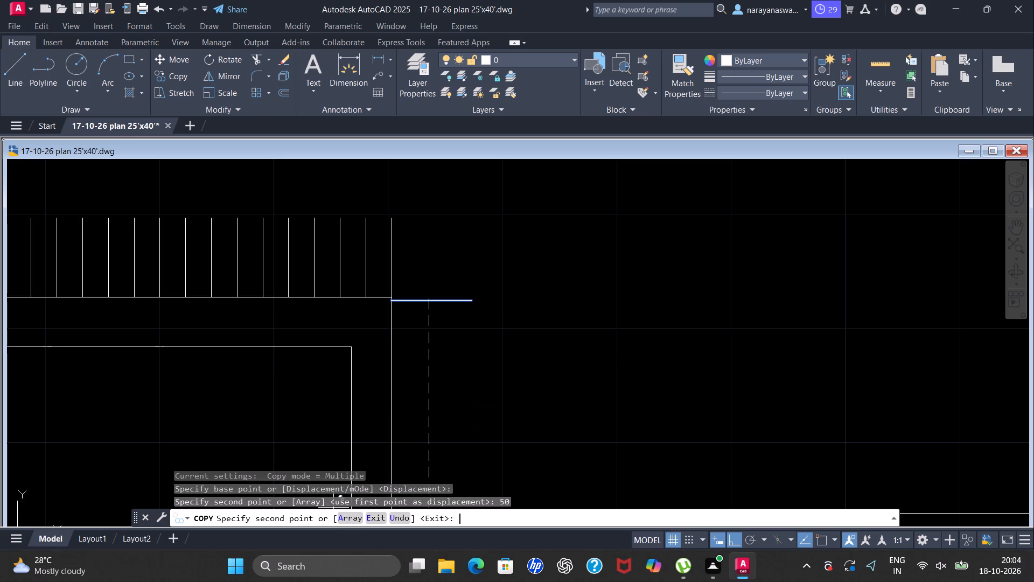
key("5")
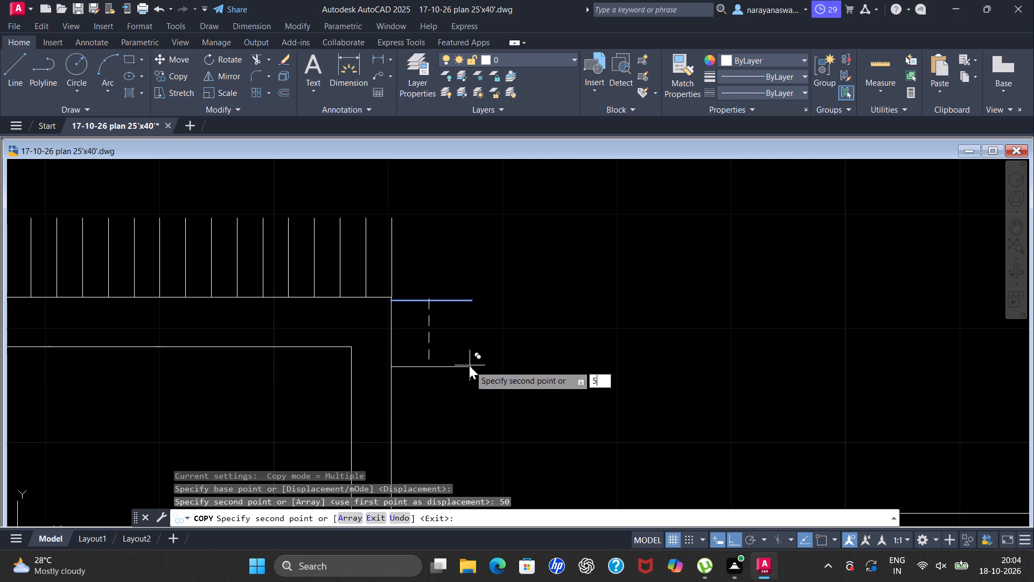
key("0")
key("Return")
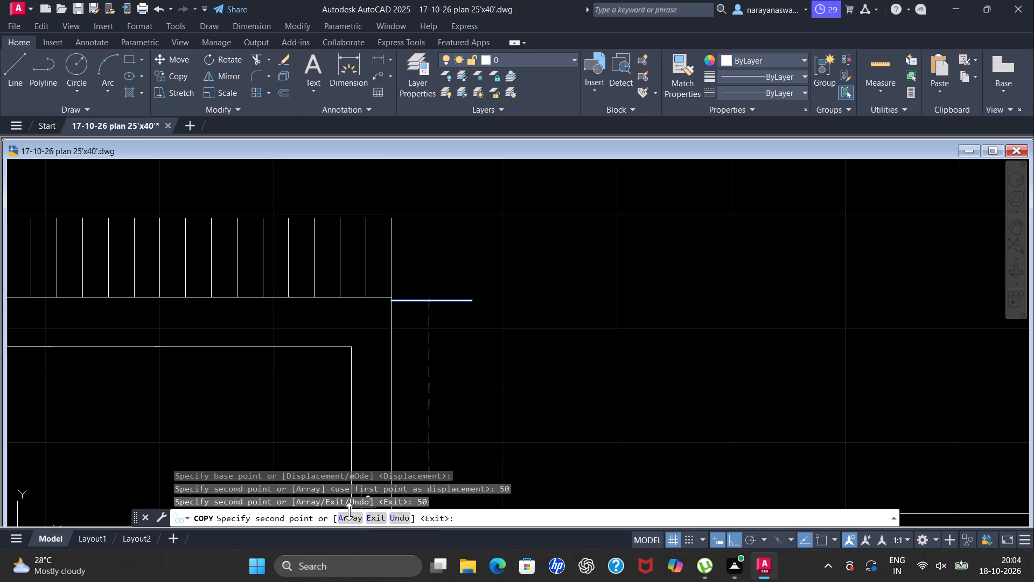
Copy the horizontal fringe line as a 50-item array with the Fit option, ending about 10'-8" down, just above the rug's lower edge.
left_click(350, 511)
left_click(350, 517)
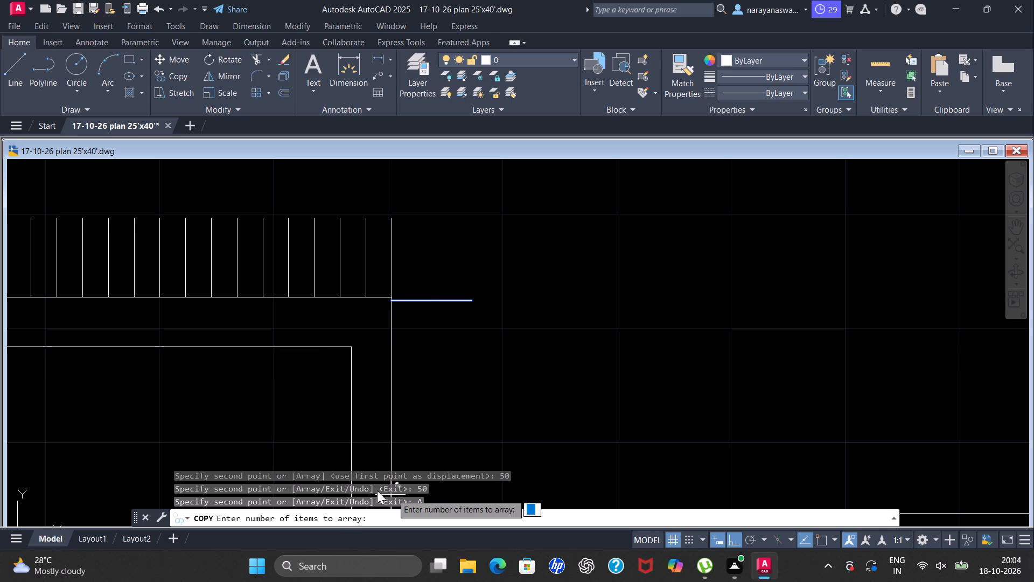
type("50")
key("Return")
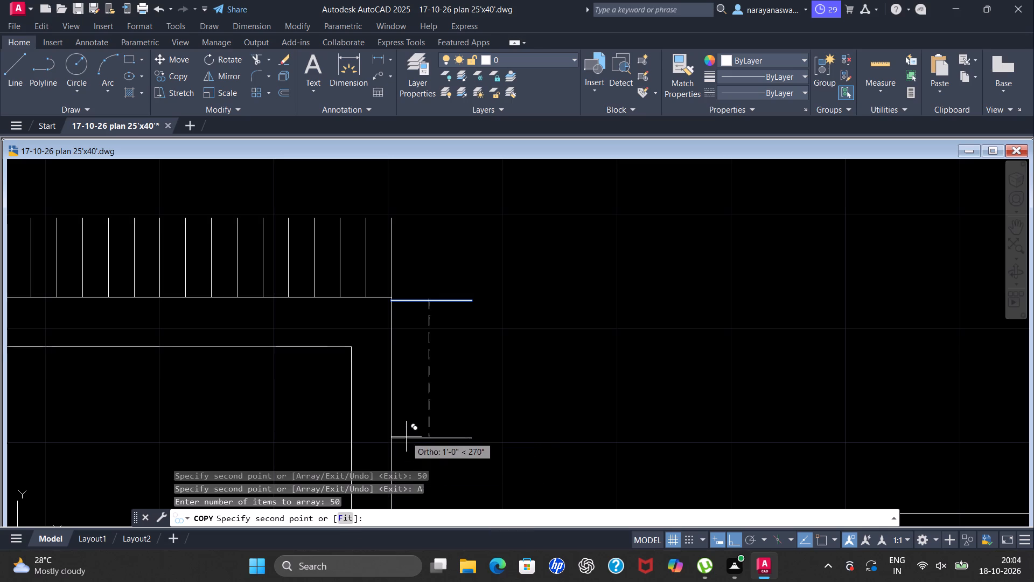
scroll(382, 253, "down", 4)
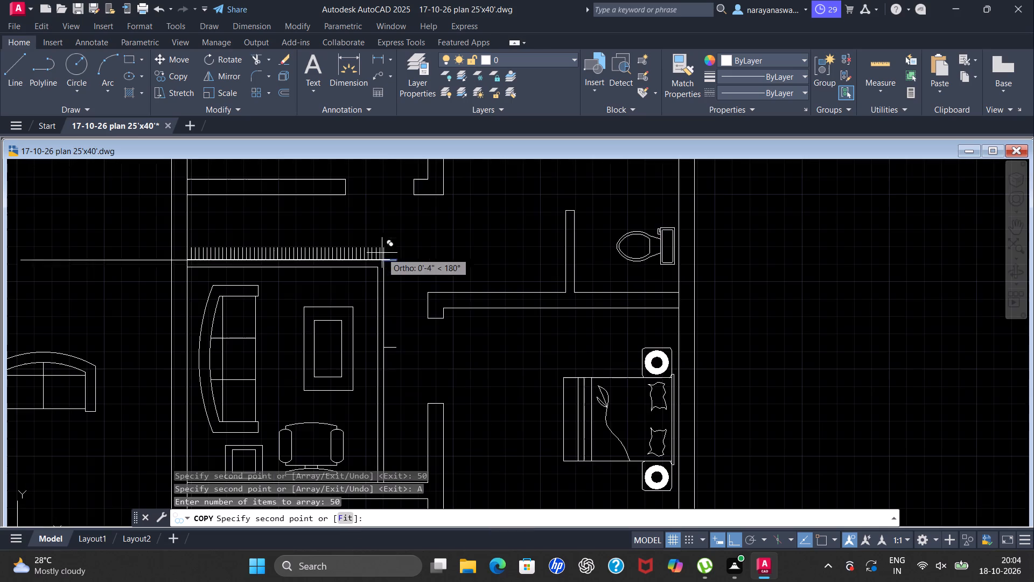
scroll(394, 346, "up", 1)
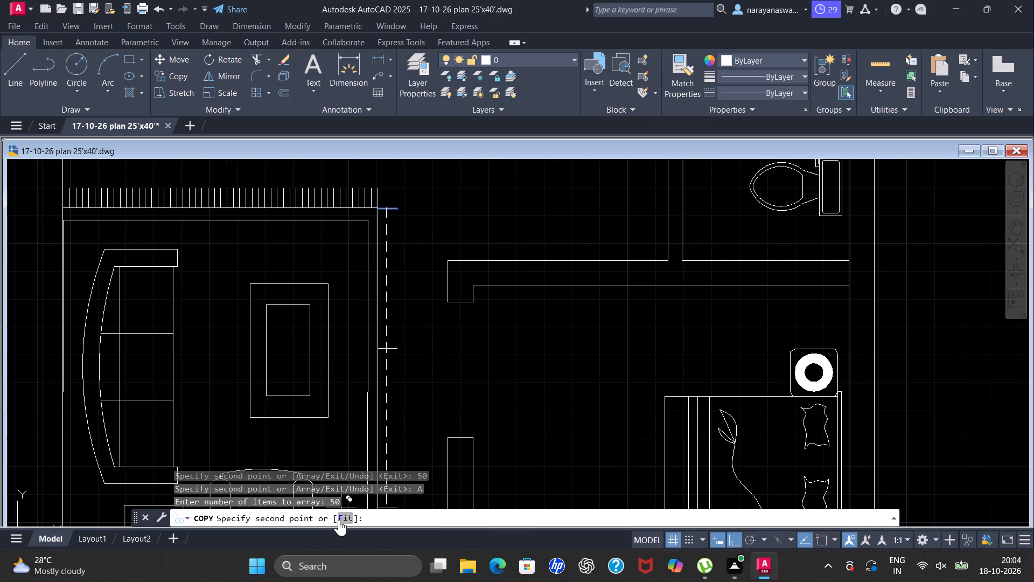
left_click_drag(343, 517, 346, 511)
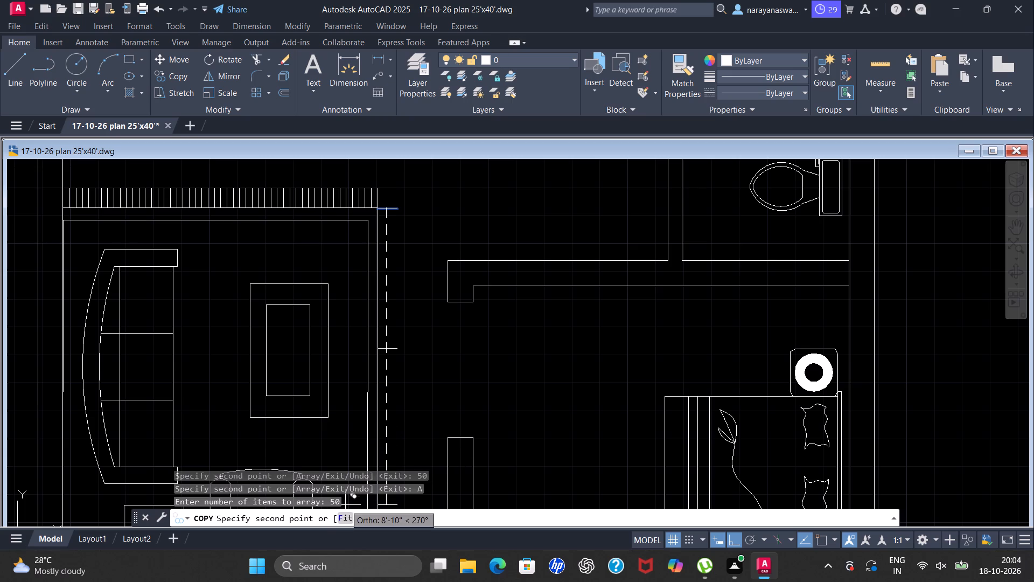
left_click(345, 517)
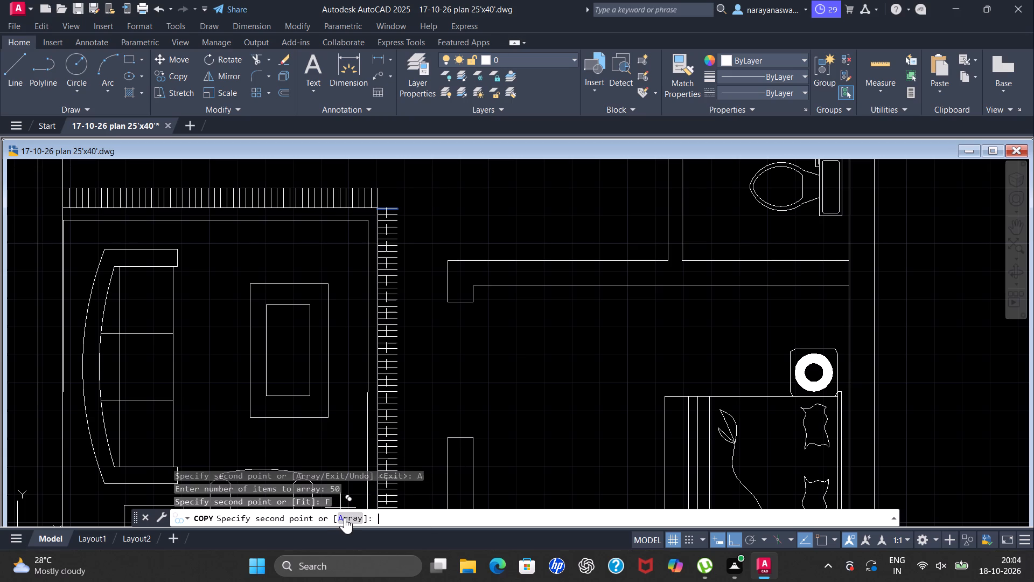
scroll(390, 213, "down", 4)
scroll(386, 309, "up", 2)
scroll(399, 203, "up", 3)
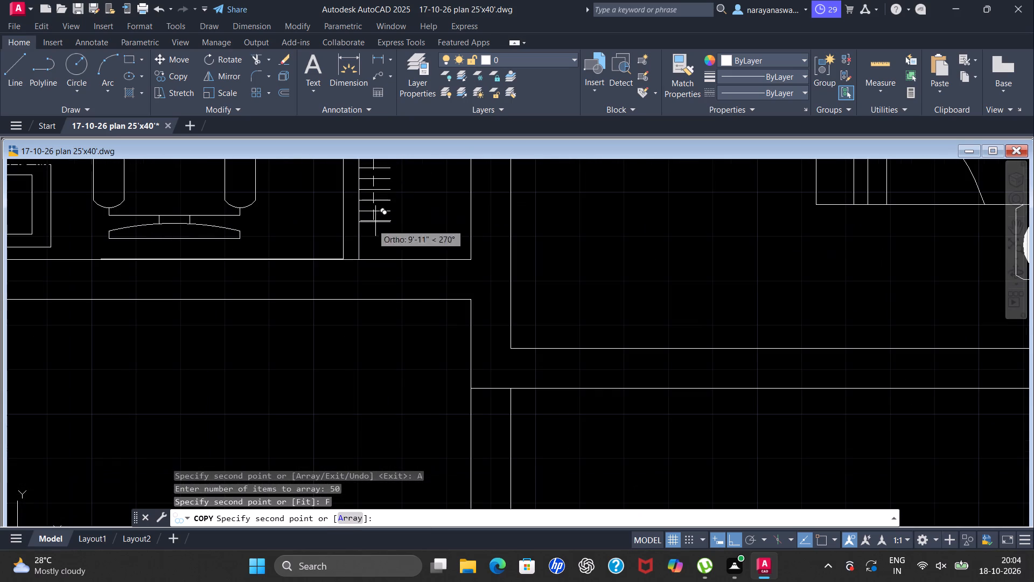
scroll(363, 256, "up", 3)
left_click(363, 256)
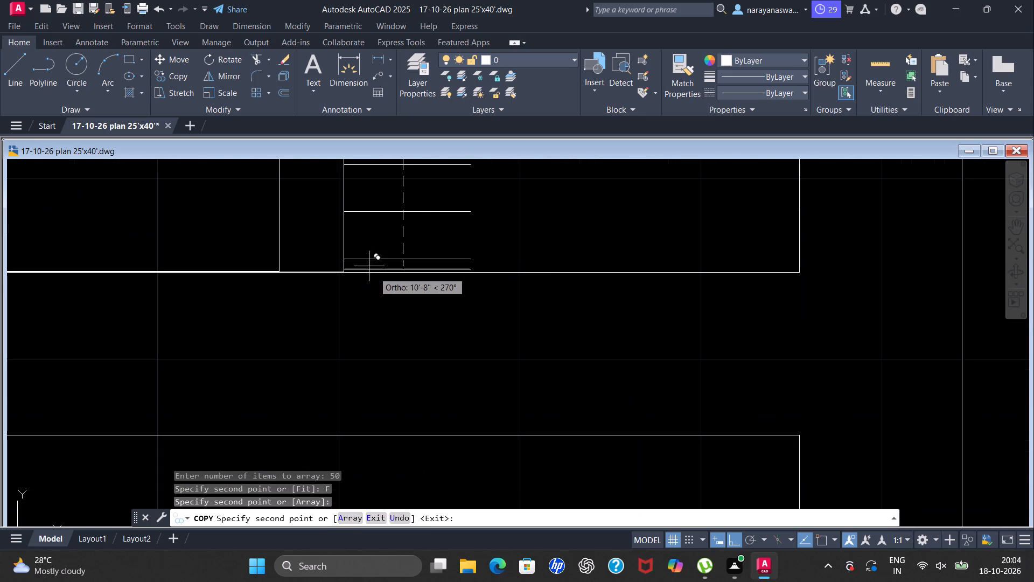
key("Escape")
Examine the fringe along the rug's outer side edge, checking the line spacing up close and its look within the whole plan.
scroll(324, 333, "down", 3)
scroll(326, 250, "down", 3)
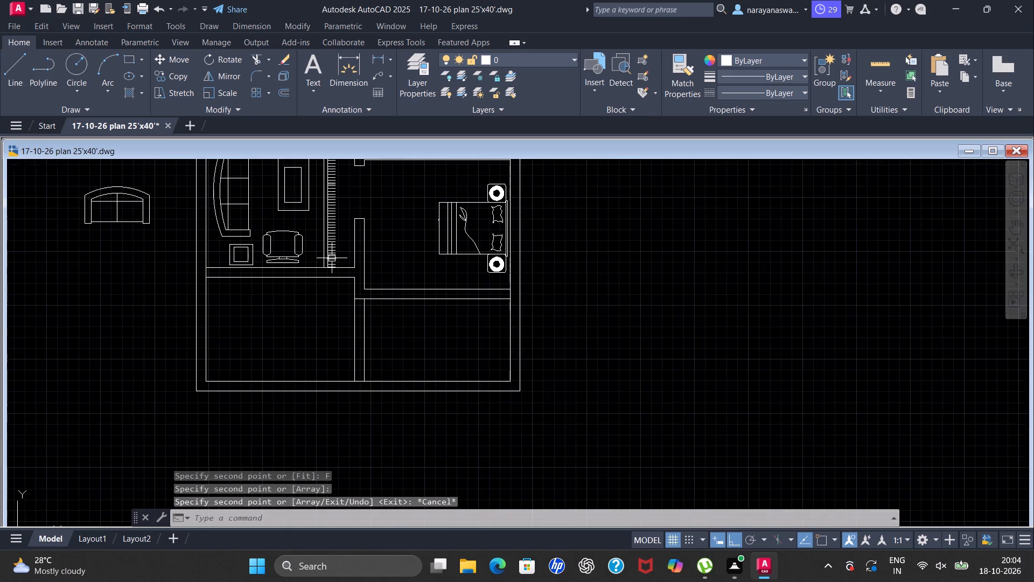
scroll(335, 259, "down", 3)
scroll(336, 251, "up", 4)
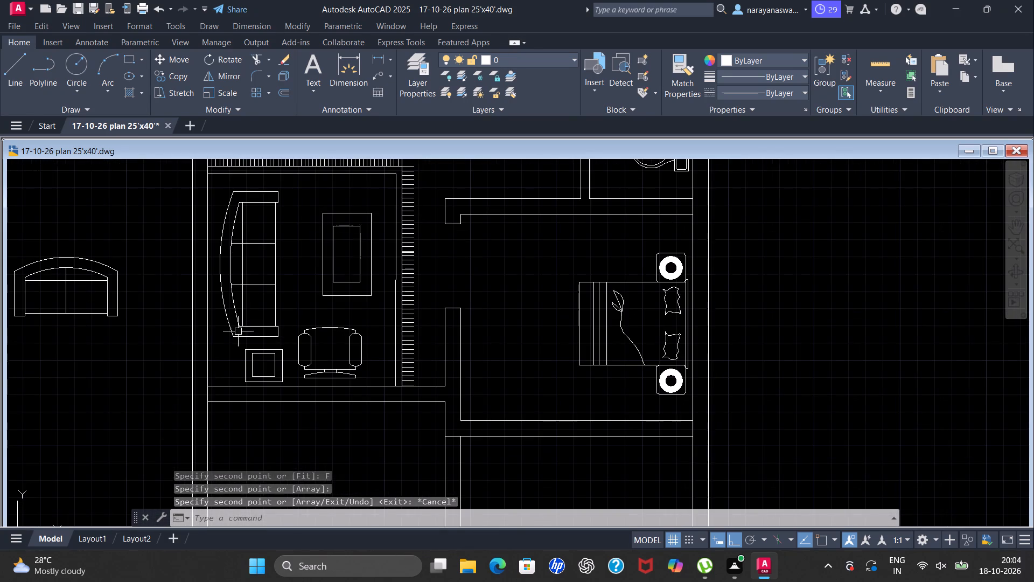
scroll(139, 314, "down", 1)
scroll(312, 258, "up", 1)
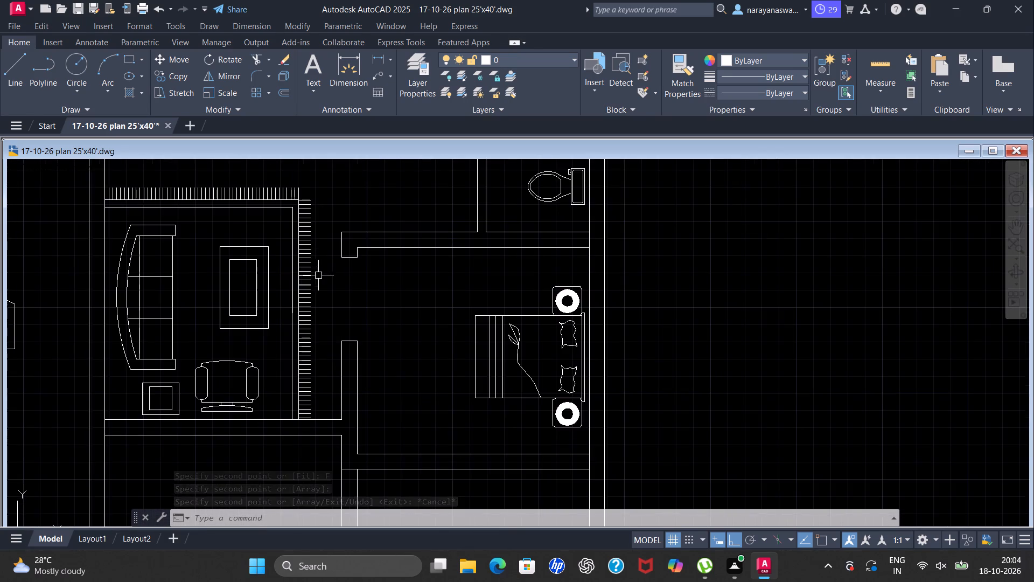
scroll(303, 281, "up", 6)
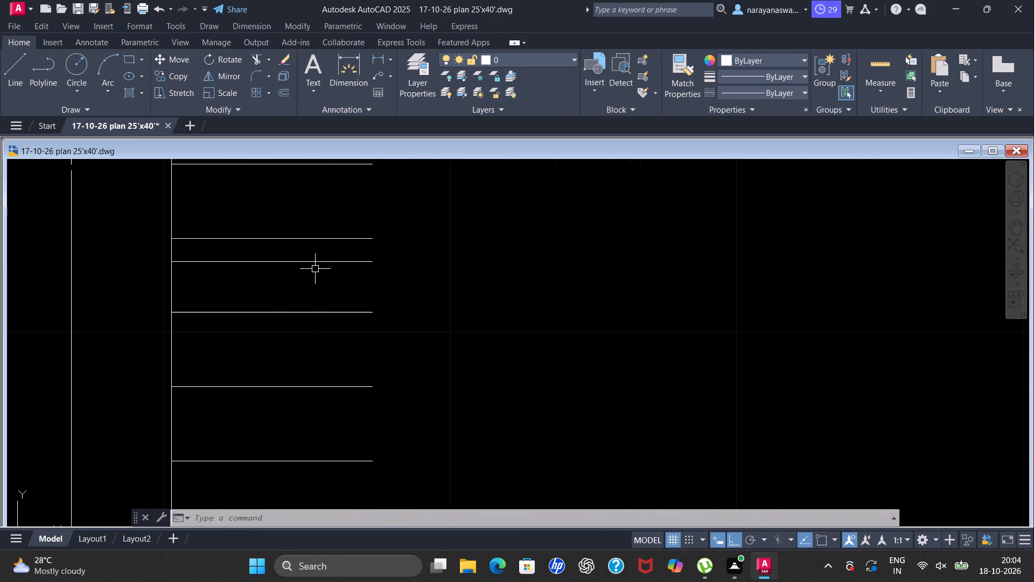
scroll(289, 278, "down", 2)
scroll(313, 319, "down", 4)
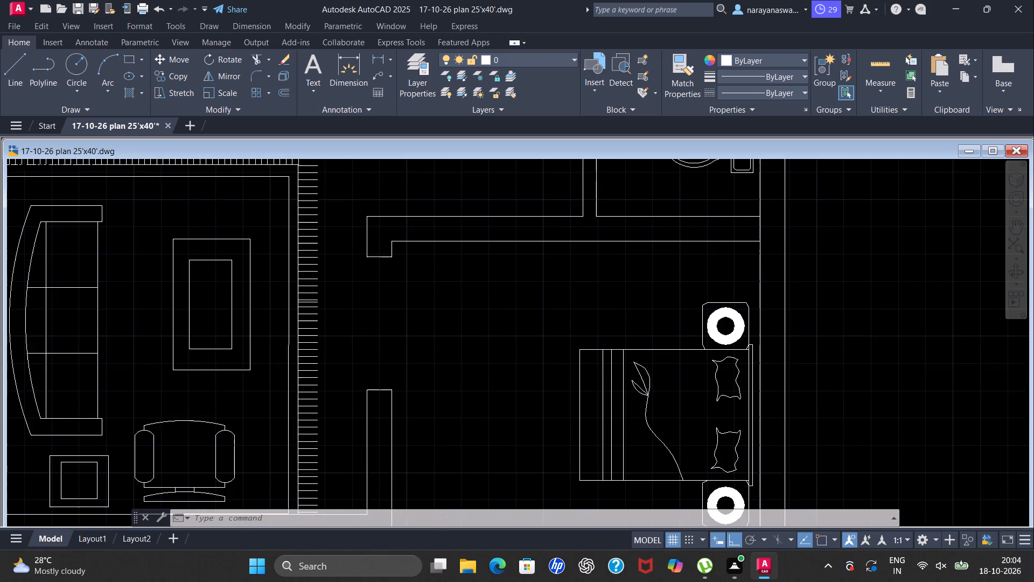
scroll(316, 308, "down", 3)
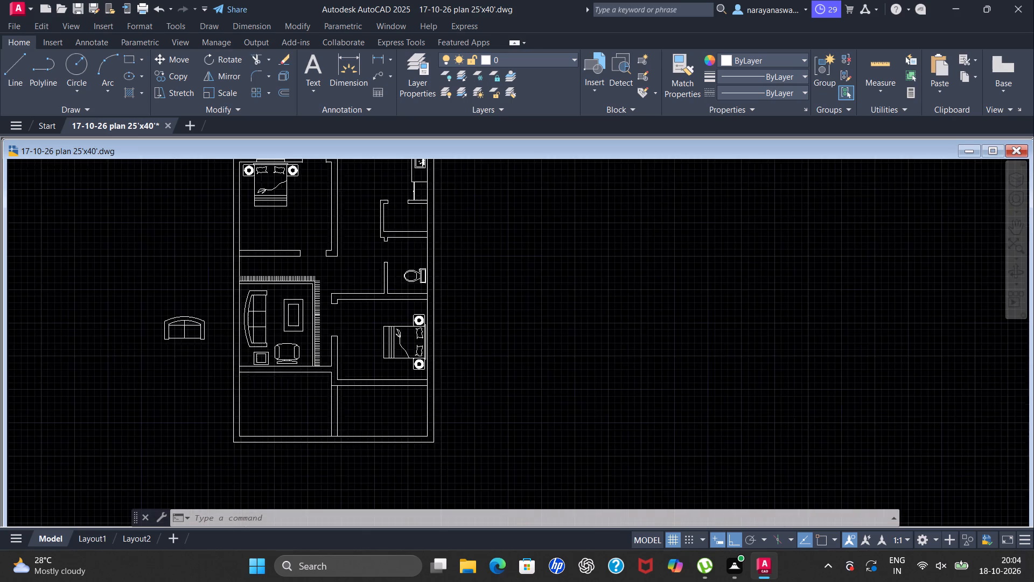
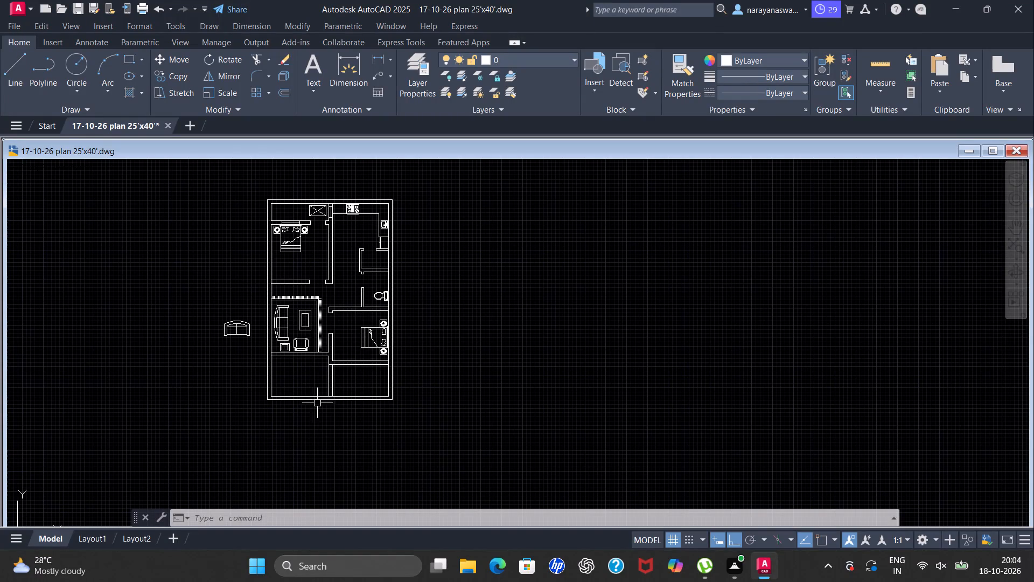
Erase the double border lines around the seating area and a group of short tick lines along its side facing the bedroom.
scroll(290, 394, "up", 2)
scroll(388, 318, "up", 1)
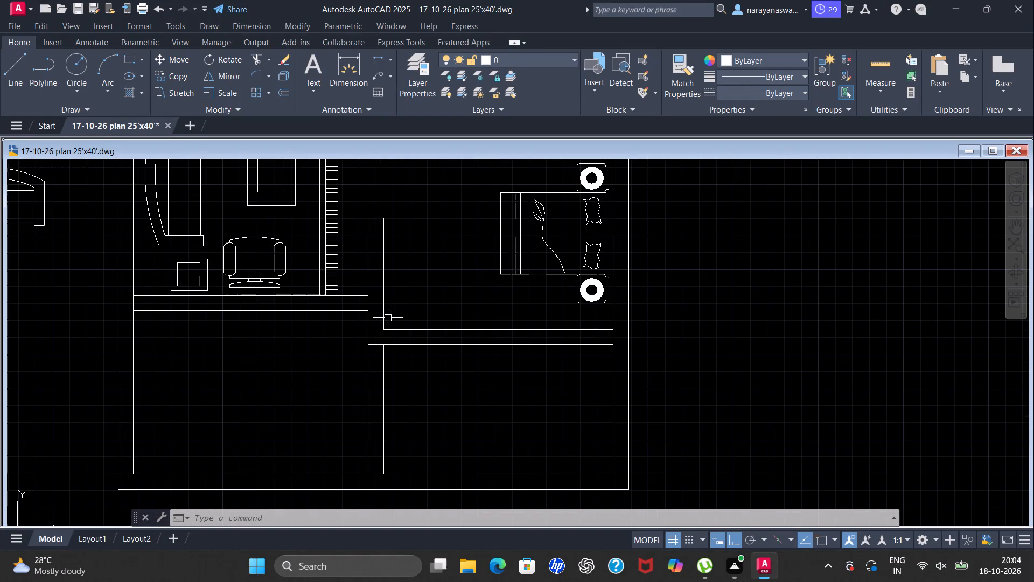
scroll(343, 313, "up", 1)
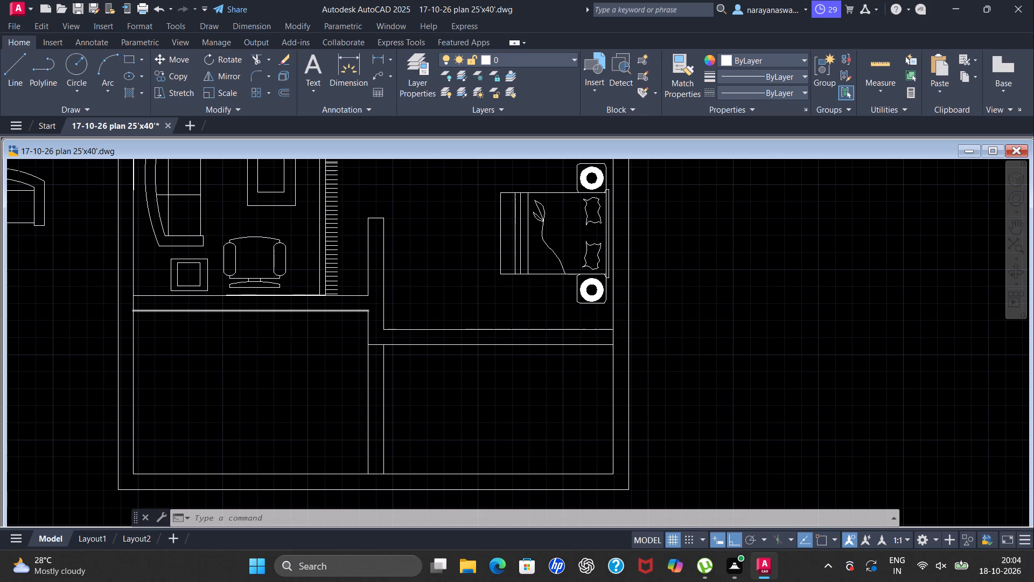
scroll(304, 351, "down", 4)
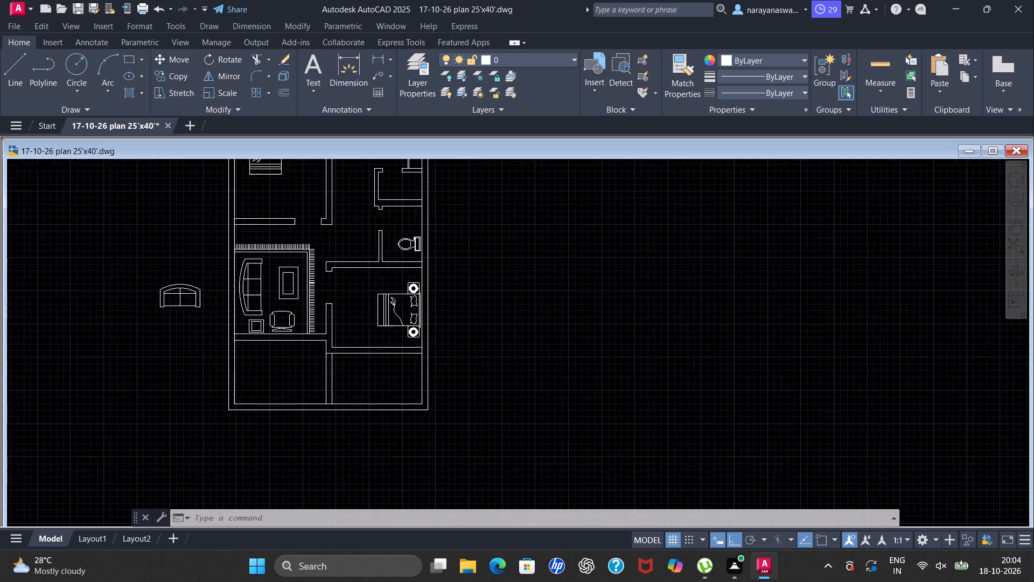
scroll(301, 297, "up", 2)
scroll(337, 364, "up", 2)
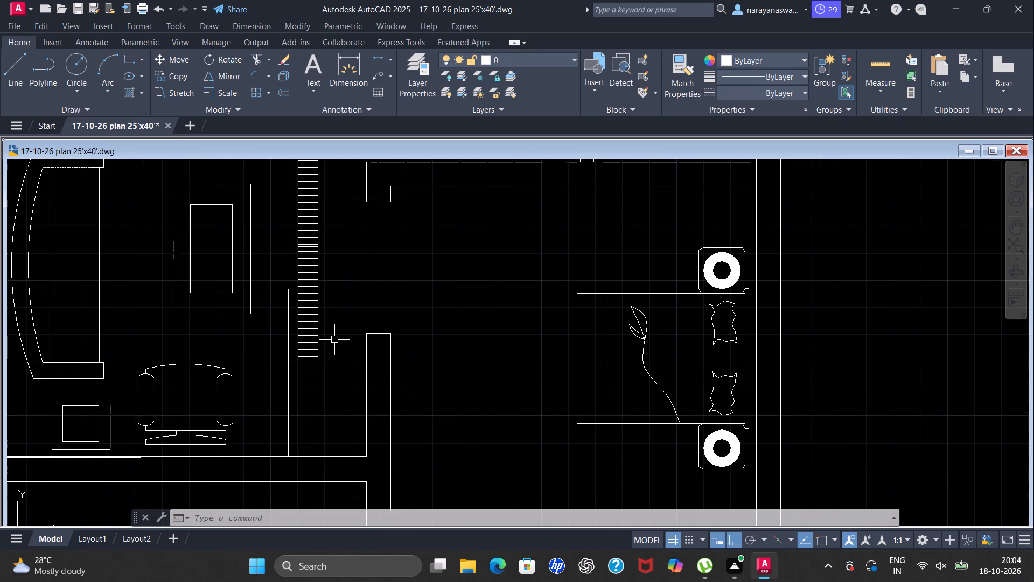
left_click_drag(331, 295, 321, 301)
left_click(278, 343)
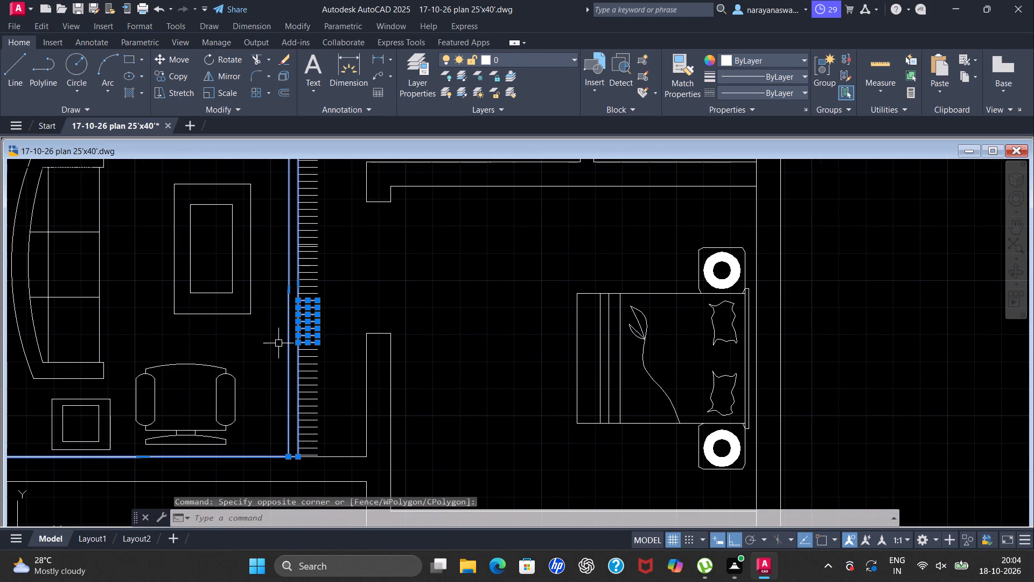
key("Delete")
Erase the remaining rows of short tick lines above the sofa and along the seating area's side facing the bedroom.
scroll(300, 341, "down", 3)
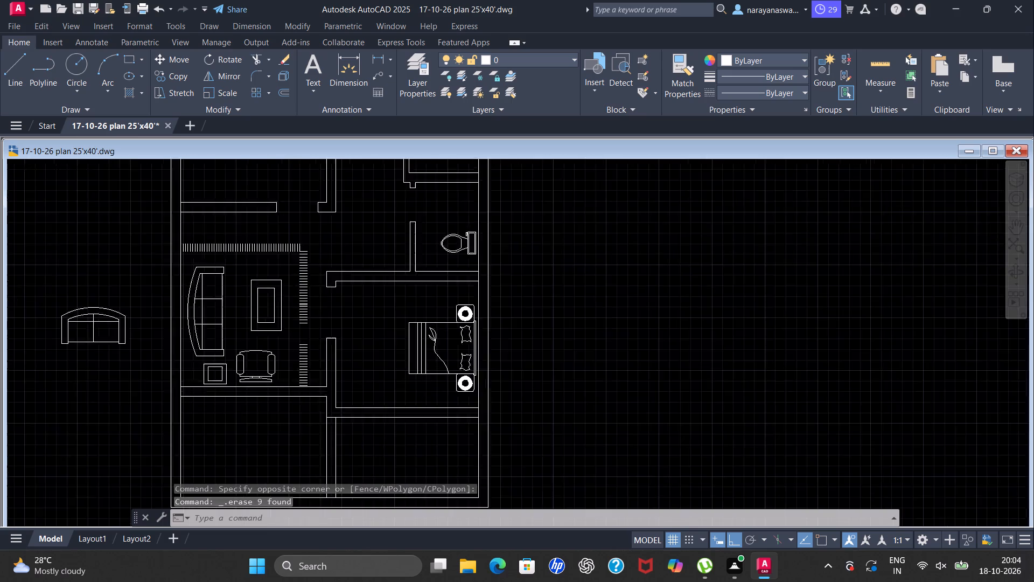
scroll(297, 308, "up", 3)
left_click_drag(333, 194, 327, 196)
left_click(204, 211)
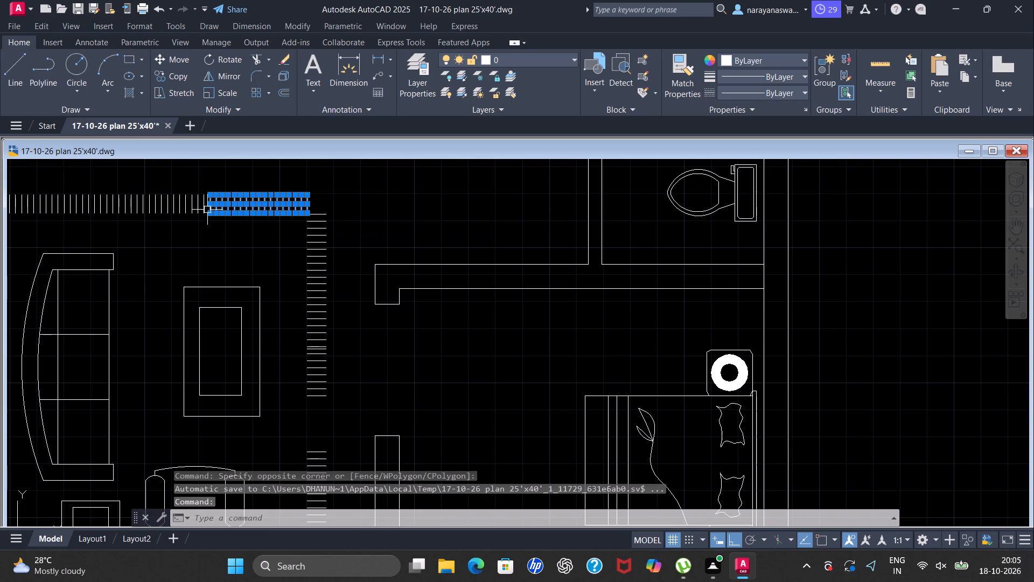
left_click_drag(336, 198, 327, 227)
left_click(297, 425)
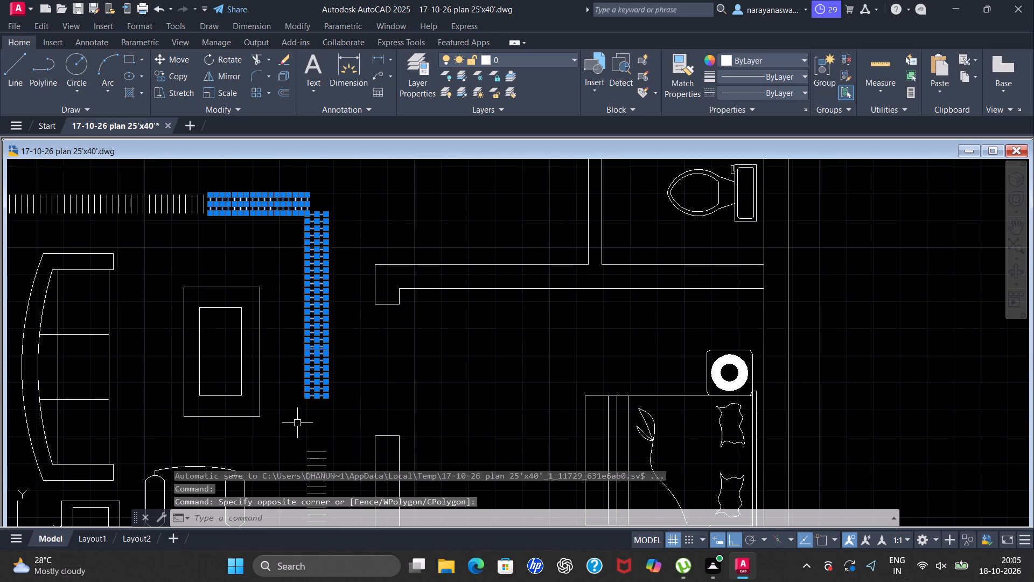
scroll(324, 333, "down", 3)
scroll(322, 401, "up", 3)
left_click_drag(344, 240, 336, 246)
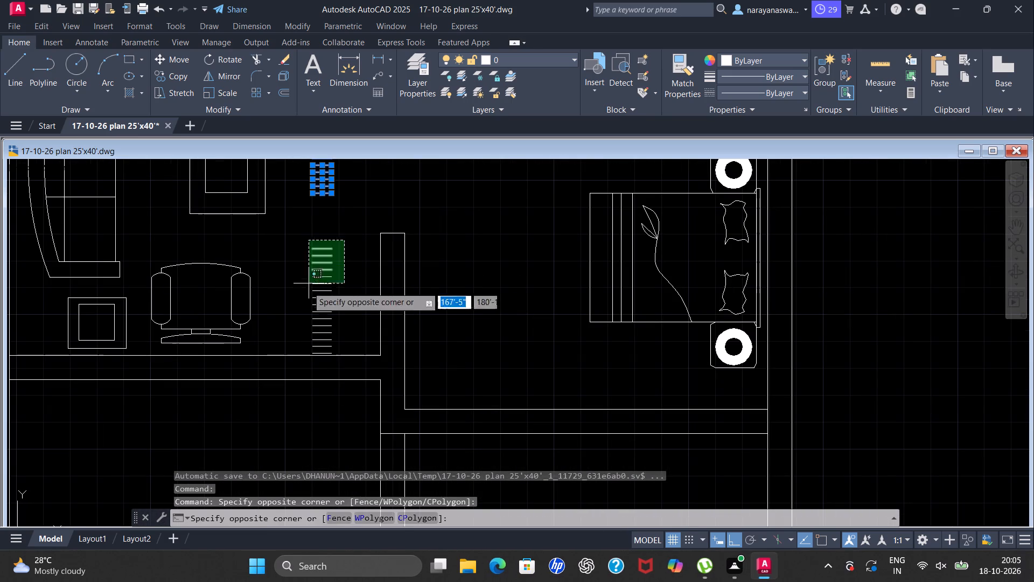
left_click(304, 339)
scroll(289, 341, "down", 4)
scroll(265, 272, "up", 3)
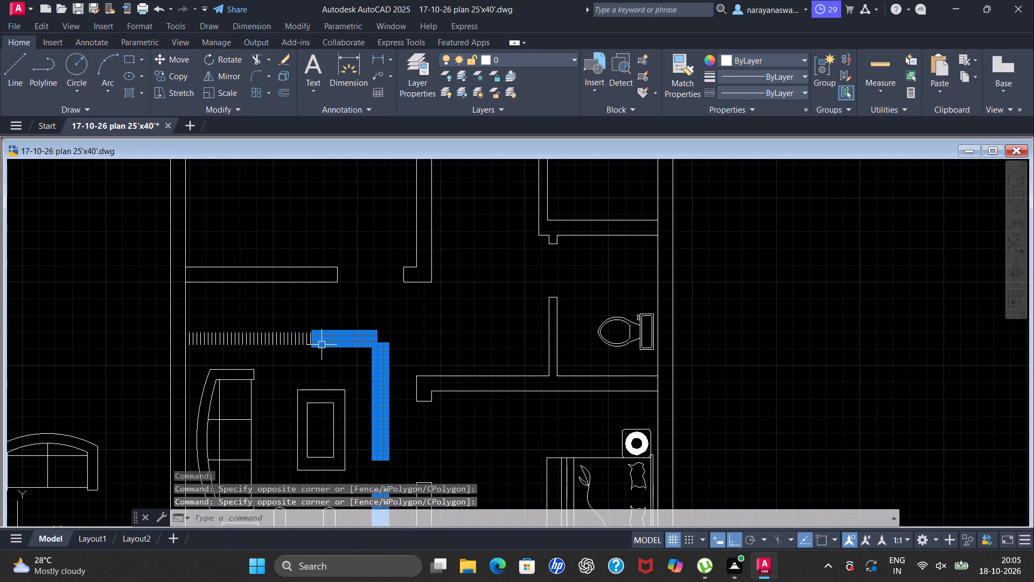
scroll(318, 339, "up", 3)
left_click_drag(282, 288, 273, 309)
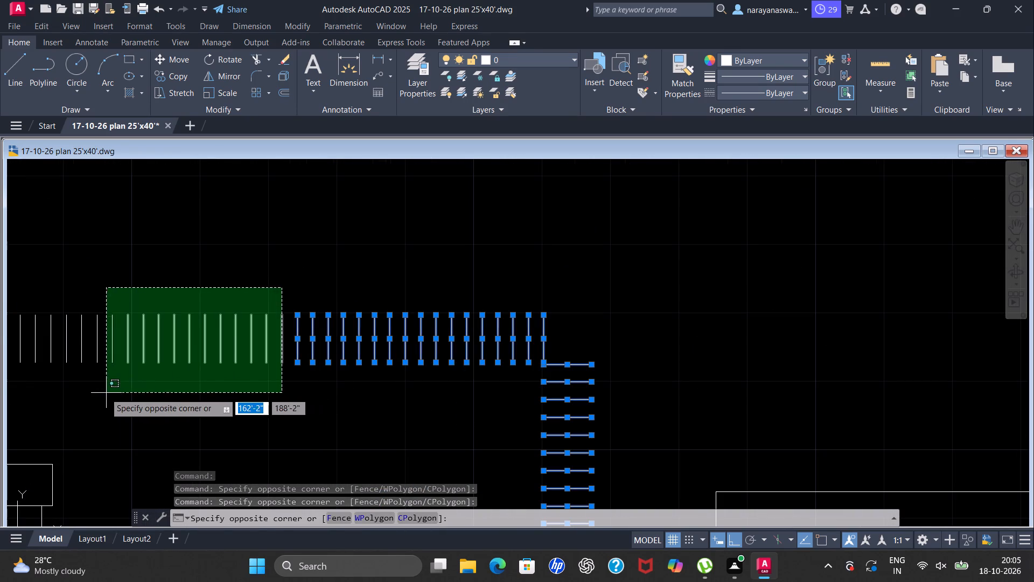
left_click(104, 392)
scroll(142, 371, "down", 4)
scroll(130, 387, "up", 4)
scroll(111, 344, "down", 4)
scroll(48, 322, "up", 3)
left_click_drag(394, 313, 357, 326)
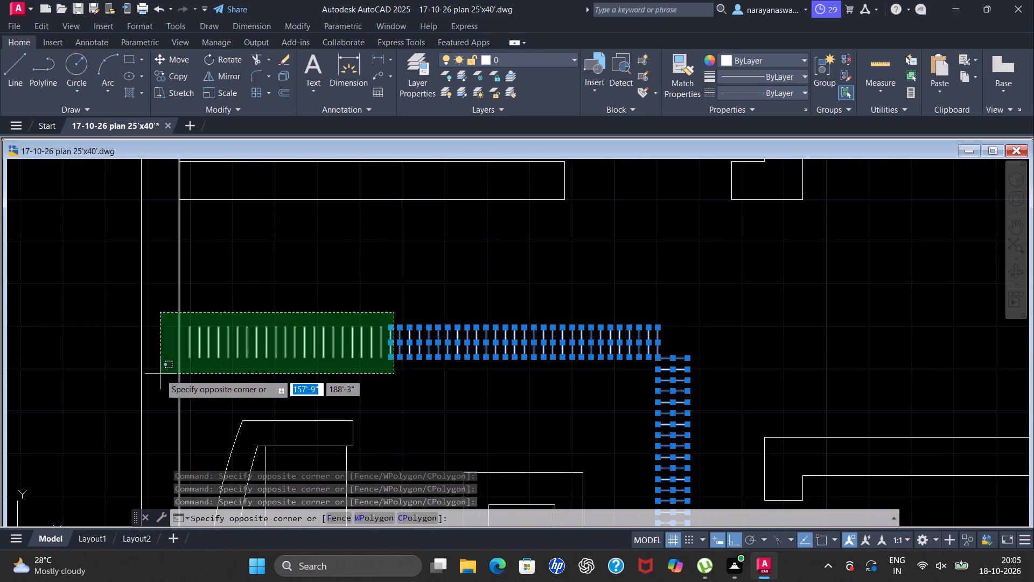
left_click(185, 389)
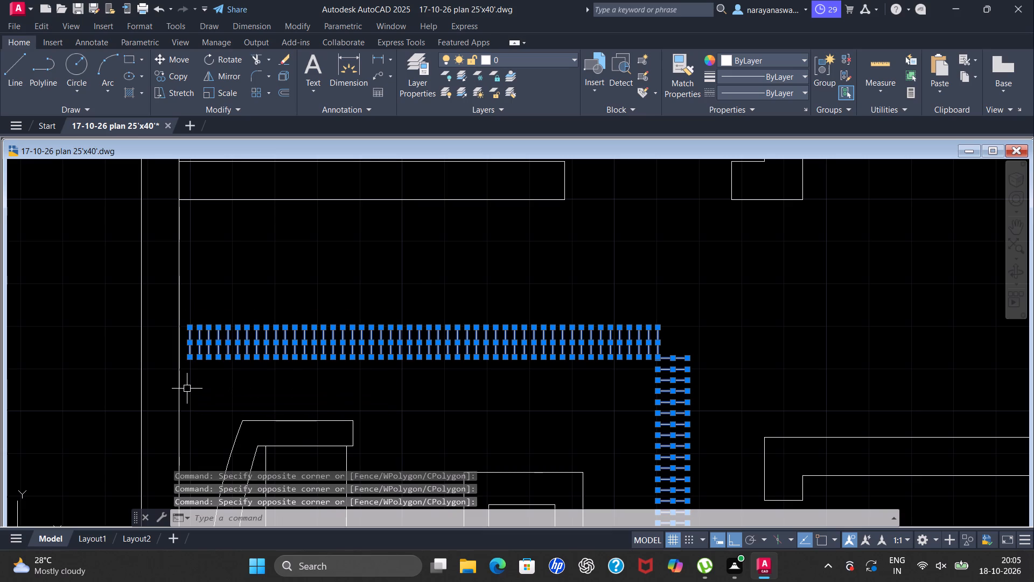
key("Delete")
Erase the three leftover short horizontal lines just above the seating area's lower wall, near the office chair.
scroll(326, 324, "down", 5)
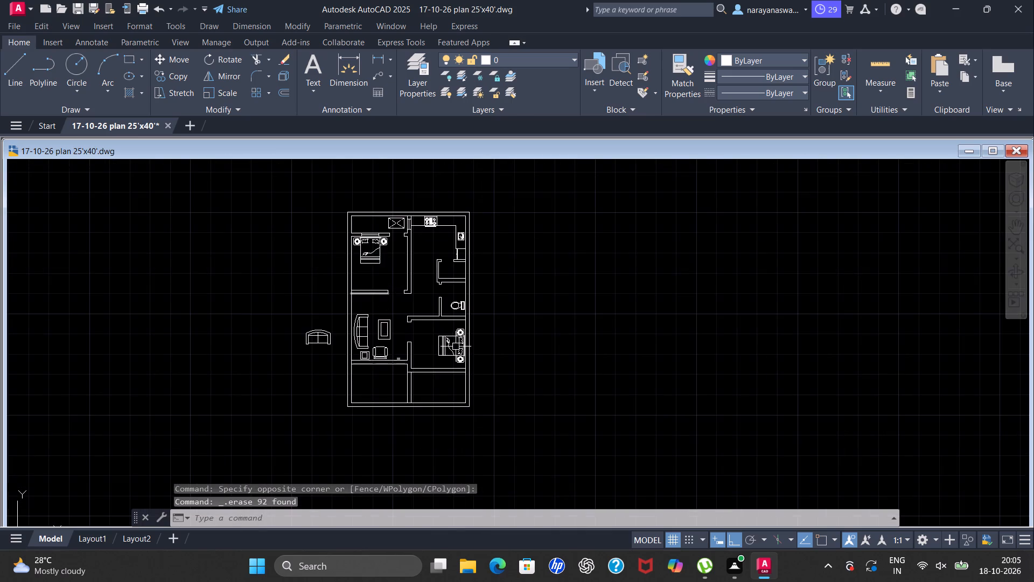
scroll(446, 359, "up", 2)
scroll(296, 349, "up", 3)
scroll(412, 350, "up", 3)
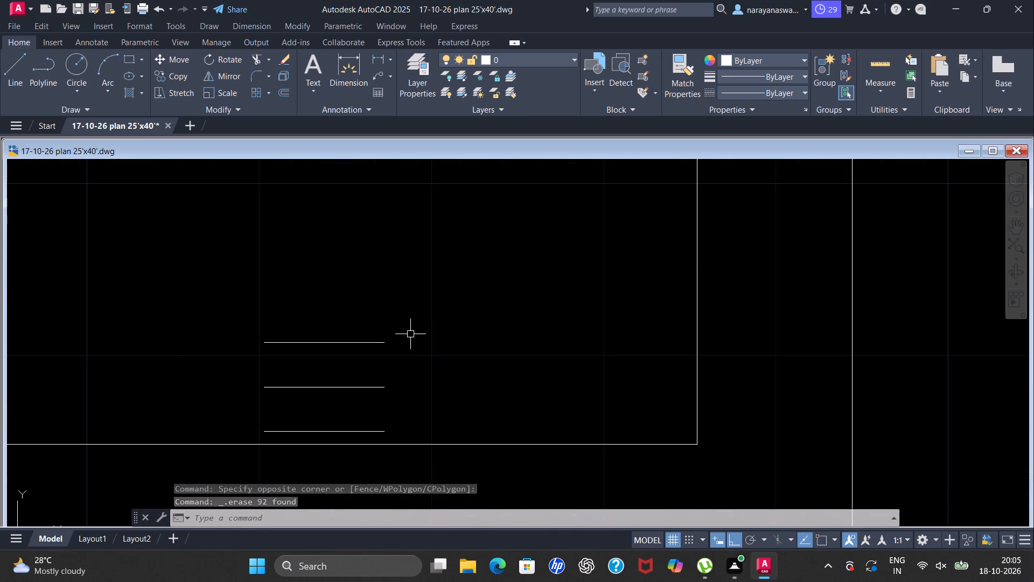
left_click(412, 321)
left_click(252, 421)
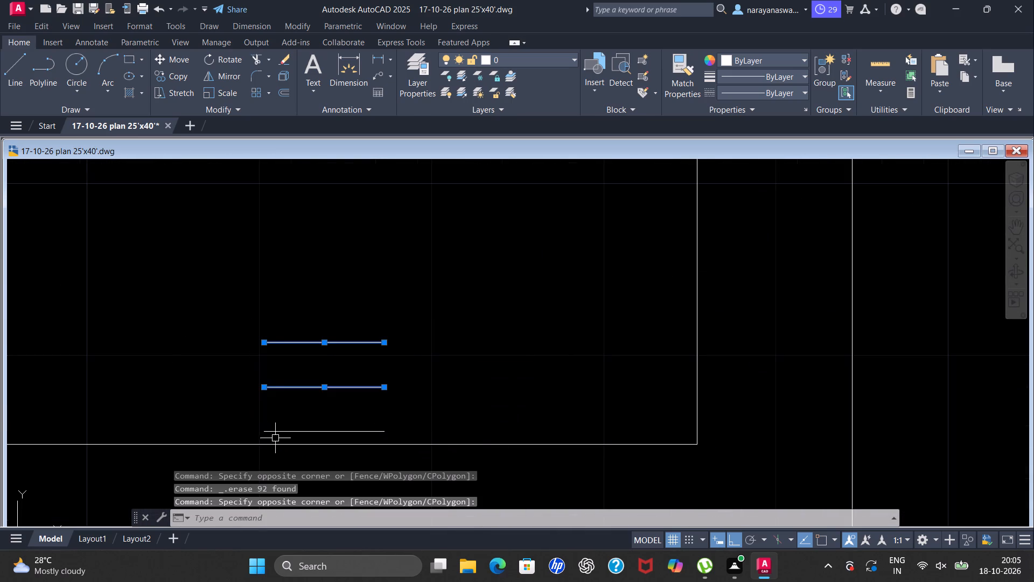
left_click(282, 433)
key("Delete")
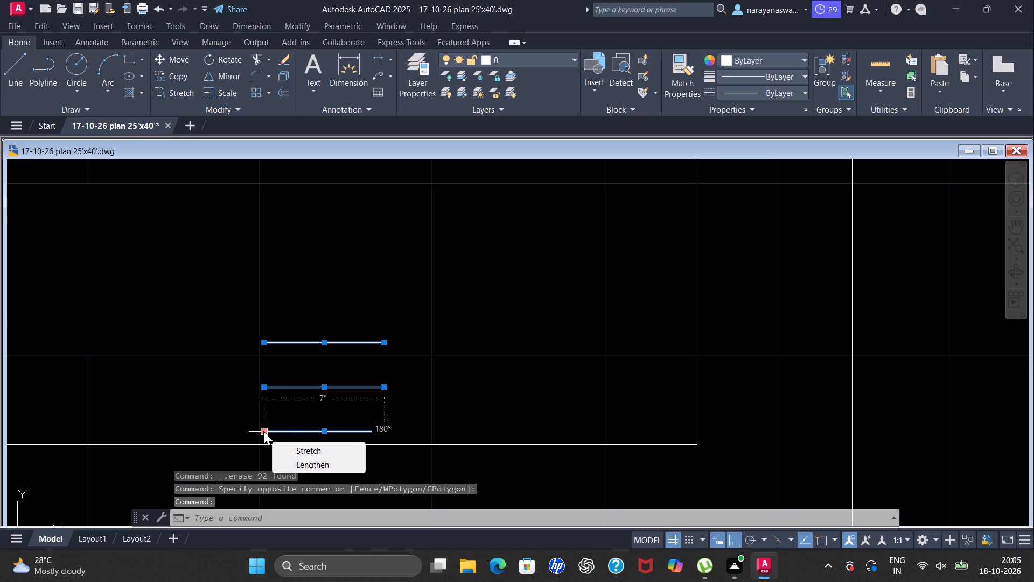
key("Delete")
key("Escape")
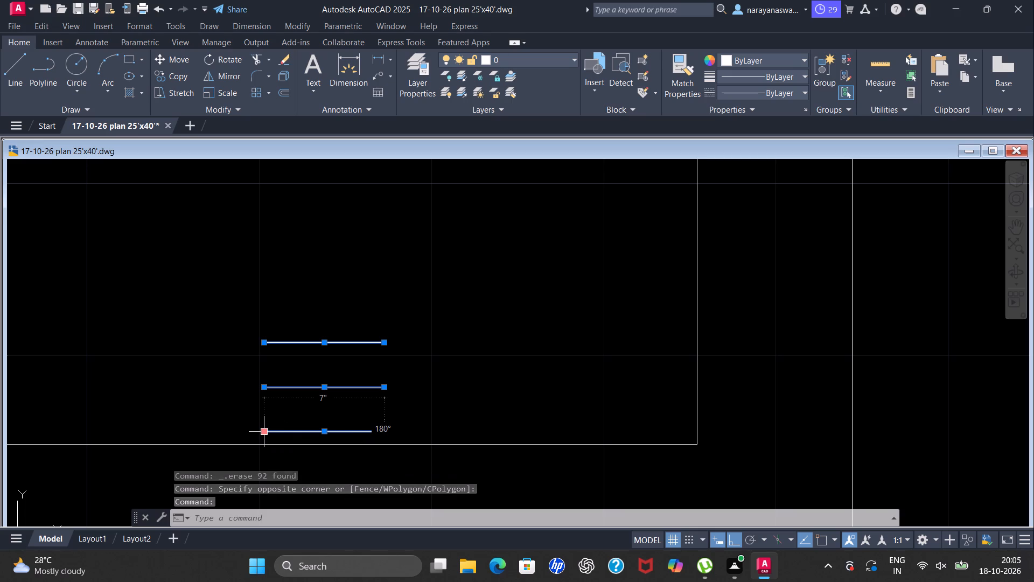
key("Delete")
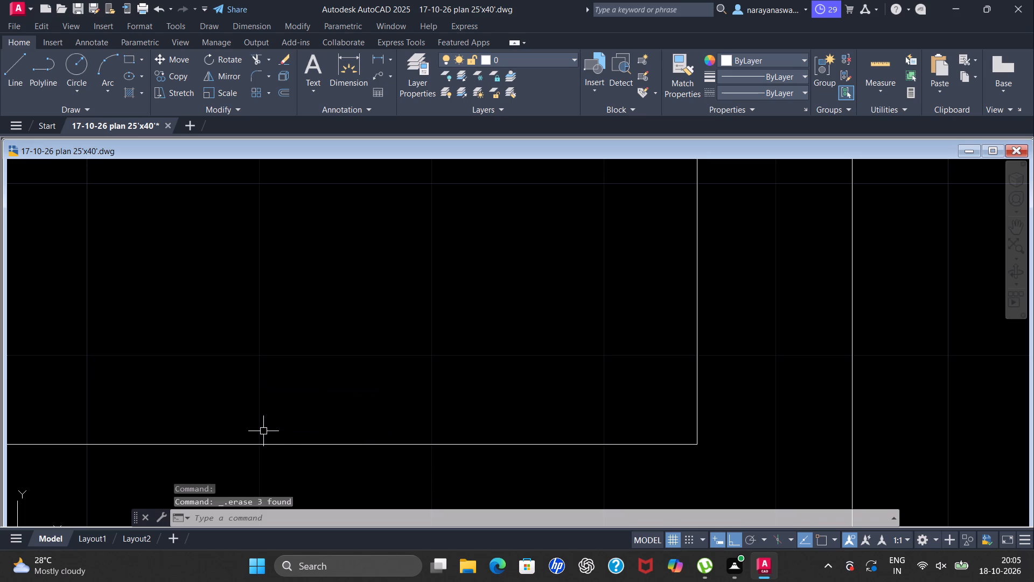
Measure with a linear dimension along the seating area's lower wall, from its inner corner to near the office chair.
scroll(334, 377, "down", 3)
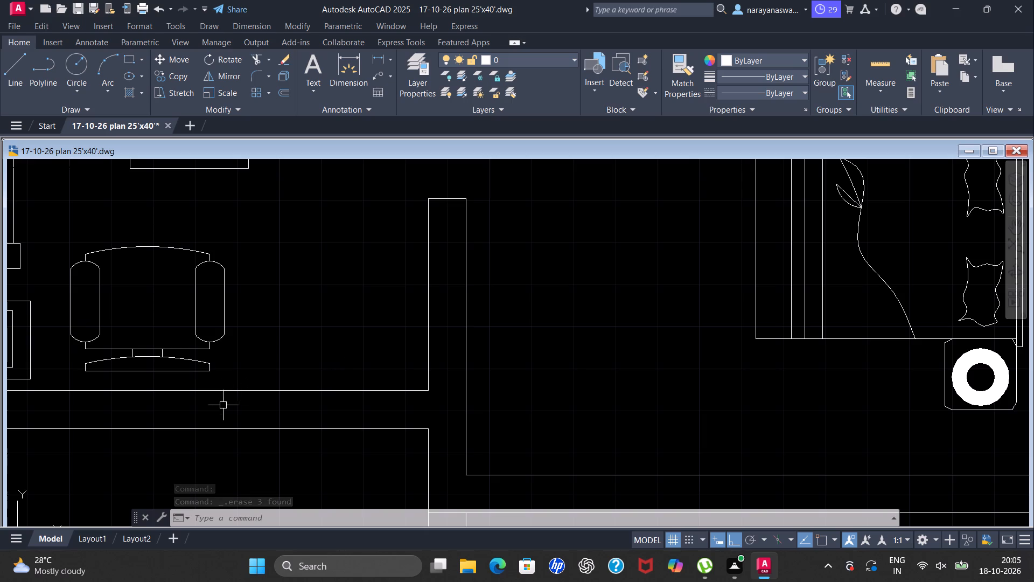
scroll(232, 359, "down", 3)
scroll(178, 399, "up", 1)
scroll(289, 329, "up", 3)
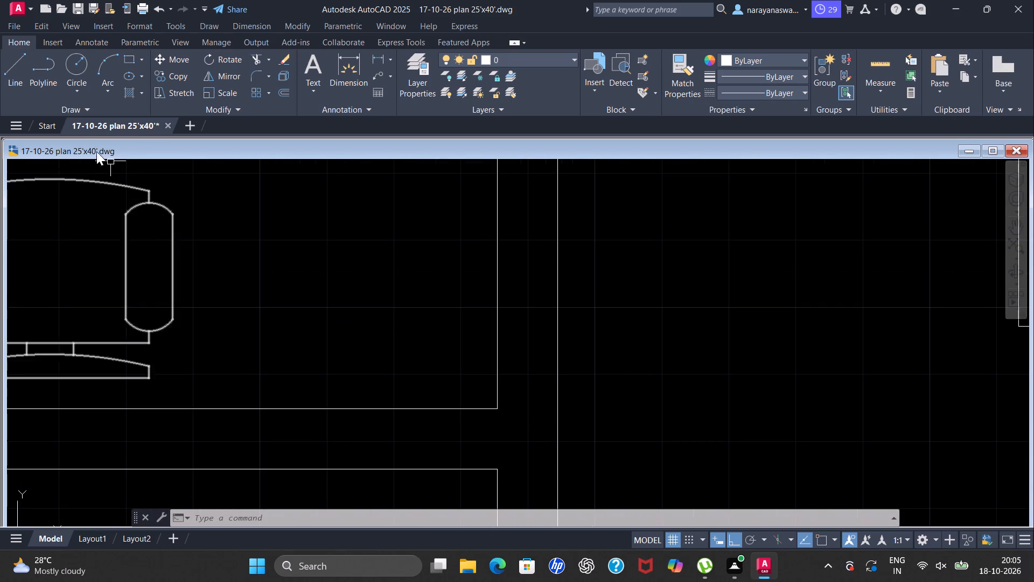
left_click(379, 56)
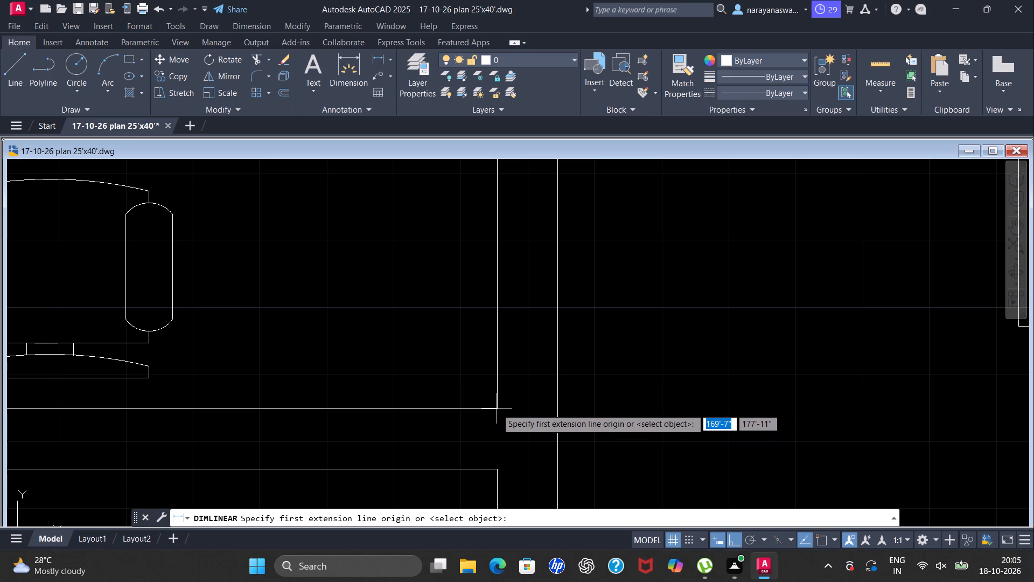
left_click(497, 406)
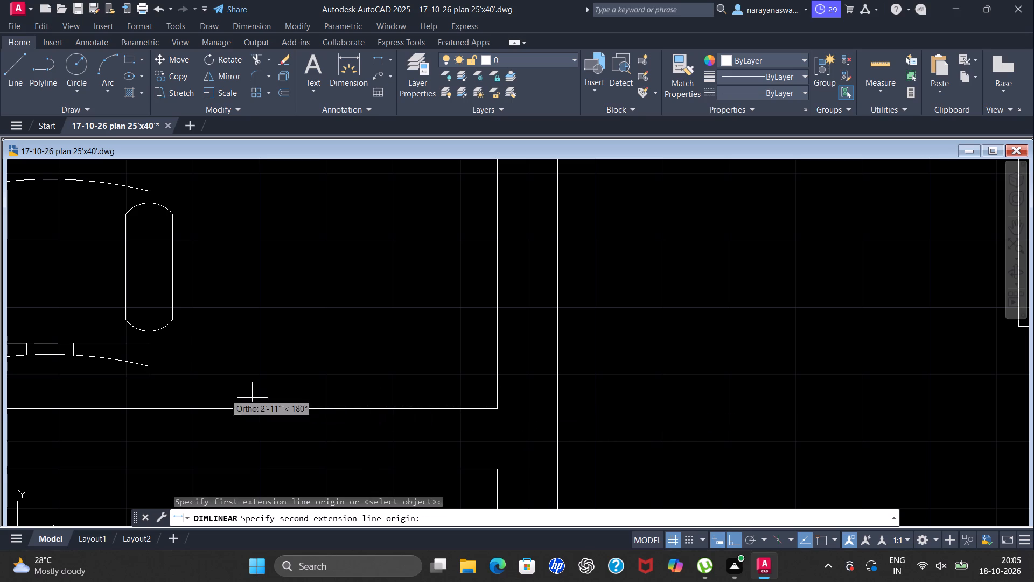
left_click(215, 398)
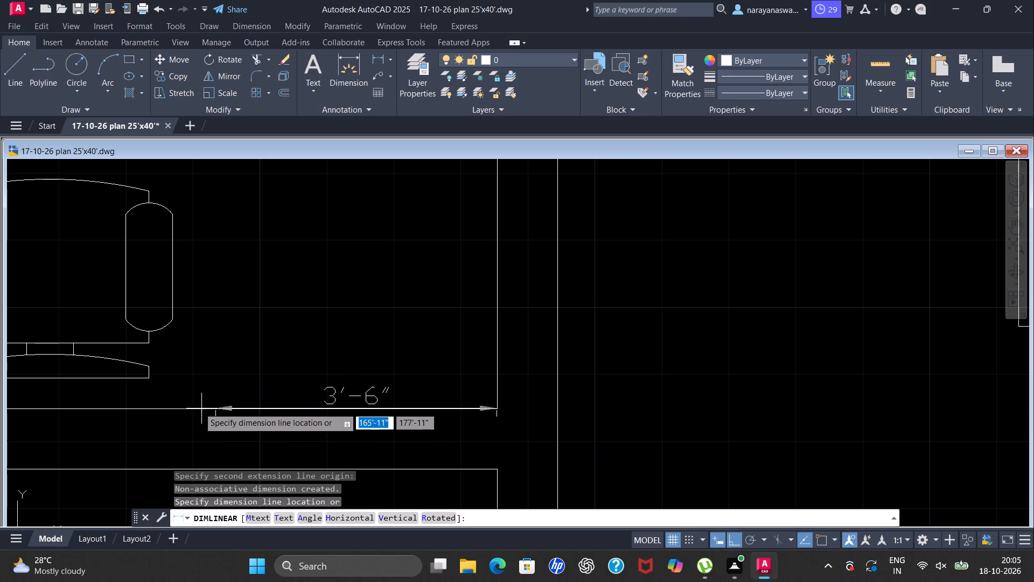
key("Escape")
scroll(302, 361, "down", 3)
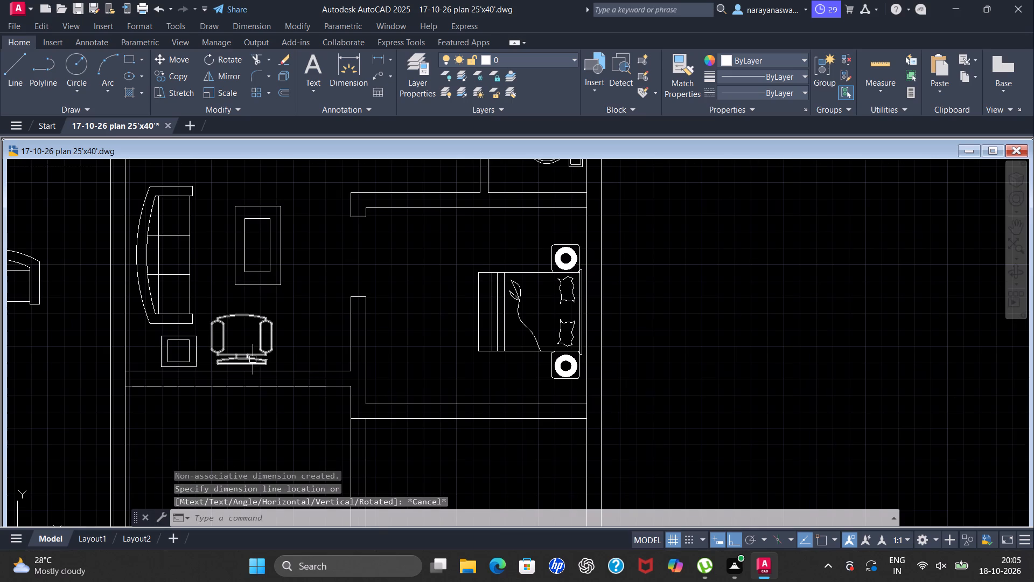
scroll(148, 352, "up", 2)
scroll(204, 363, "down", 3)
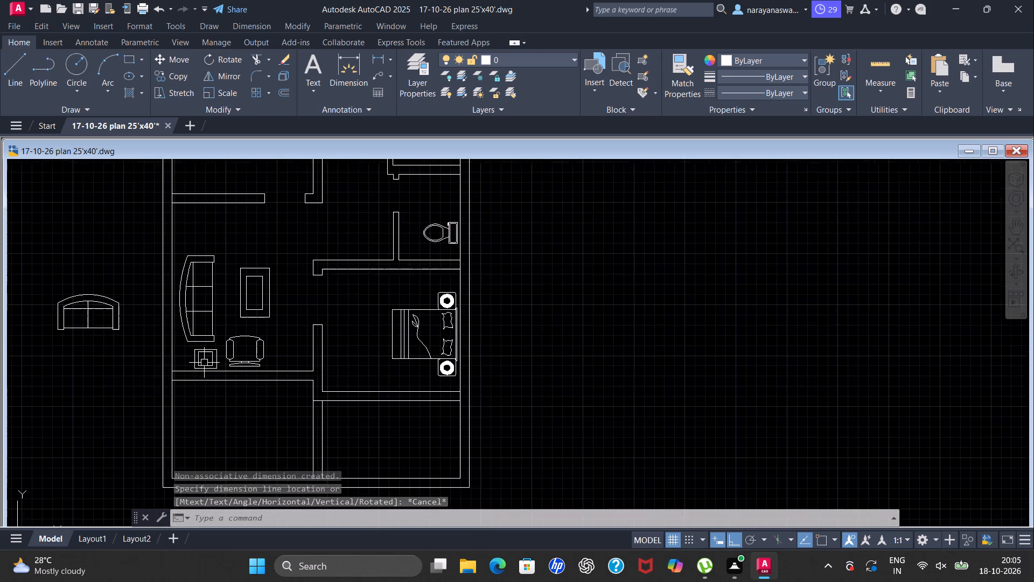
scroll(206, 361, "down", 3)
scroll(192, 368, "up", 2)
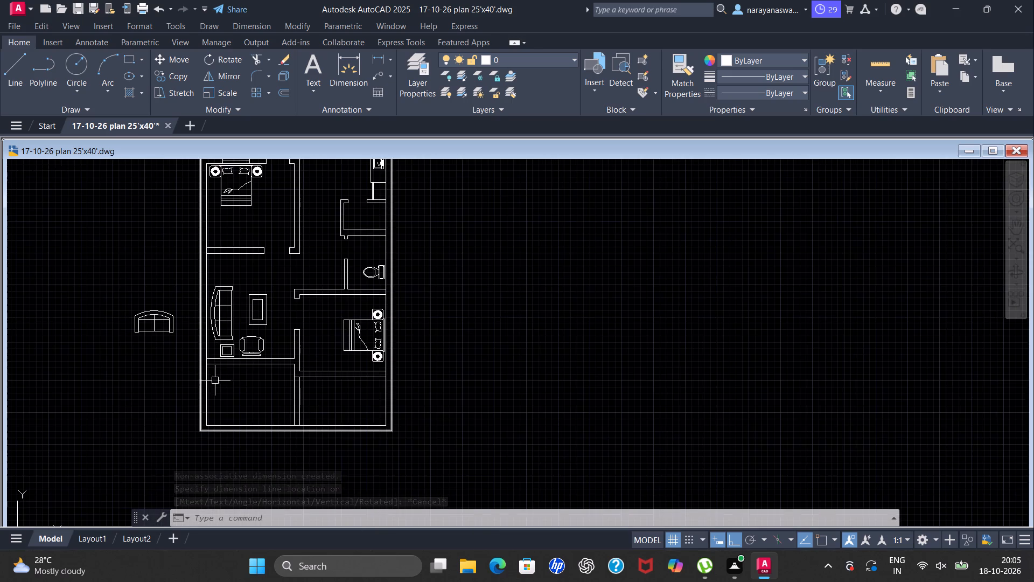
Draw a 9" line straight across the seating area's lower wall, a few inches in from its corner near the bedroom.
scroll(234, 387, "up", 2)
scroll(301, 307, "up", 2)
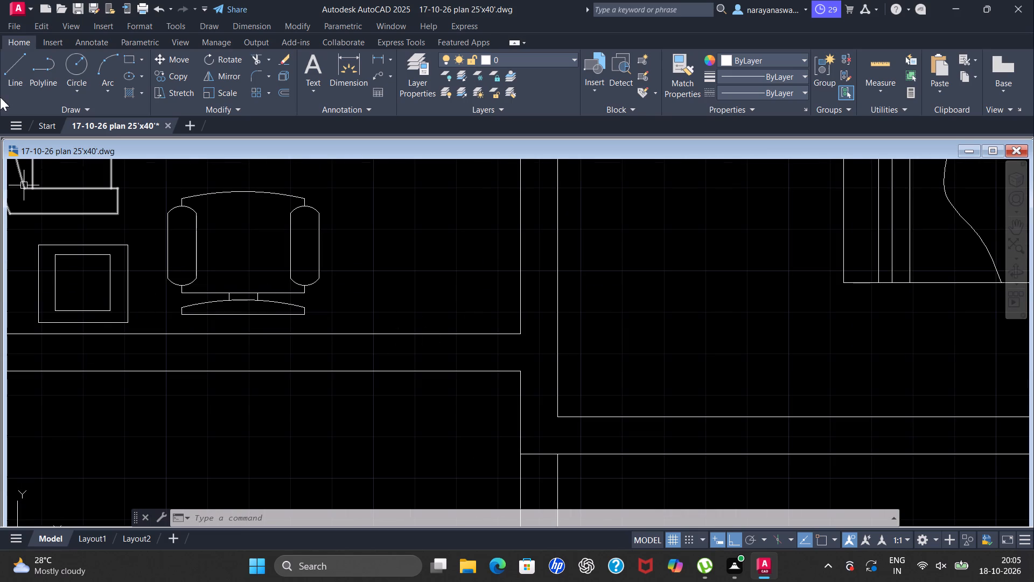
left_click(9, 70)
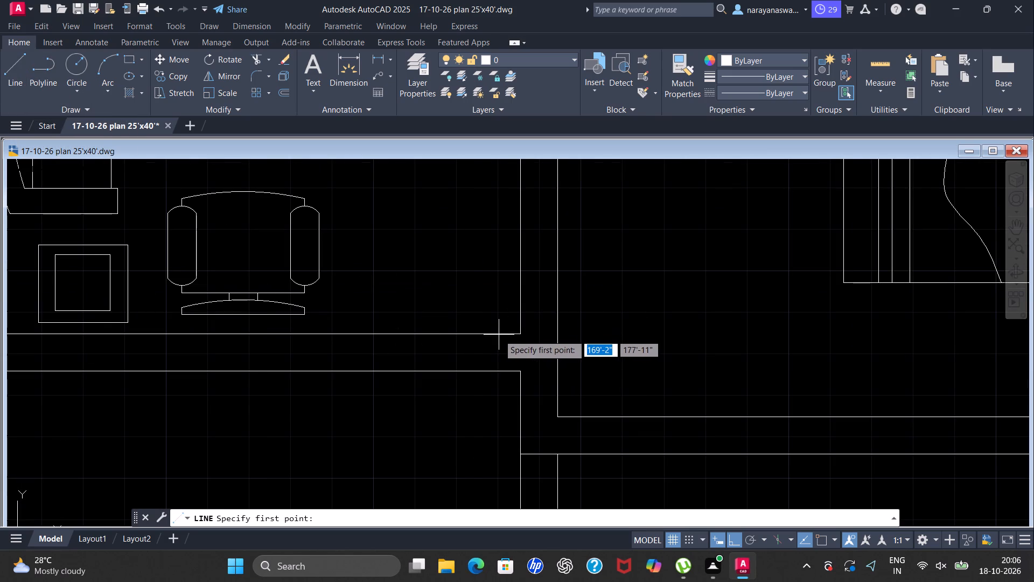
key("Escape")
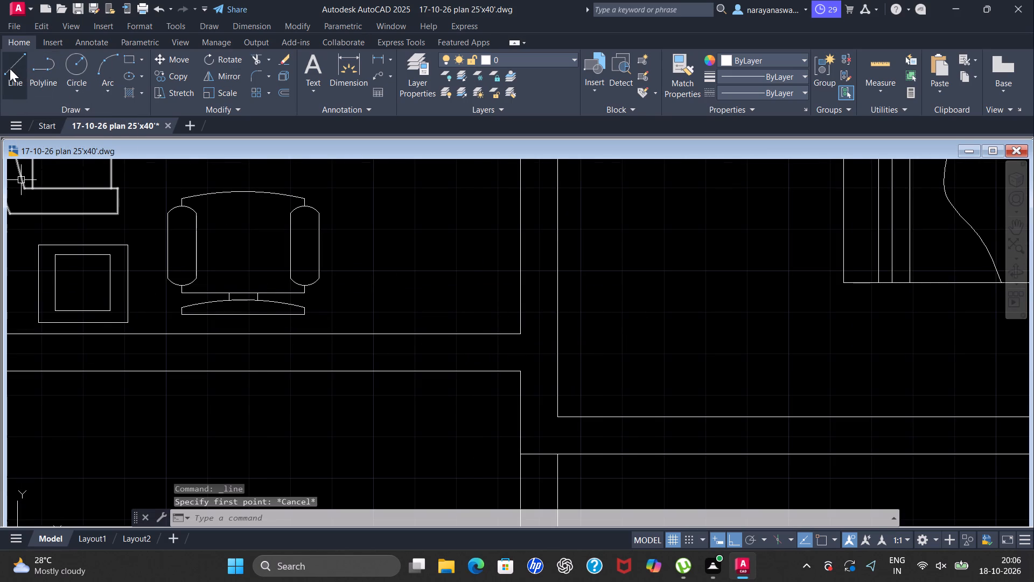
left_click(14, 67)
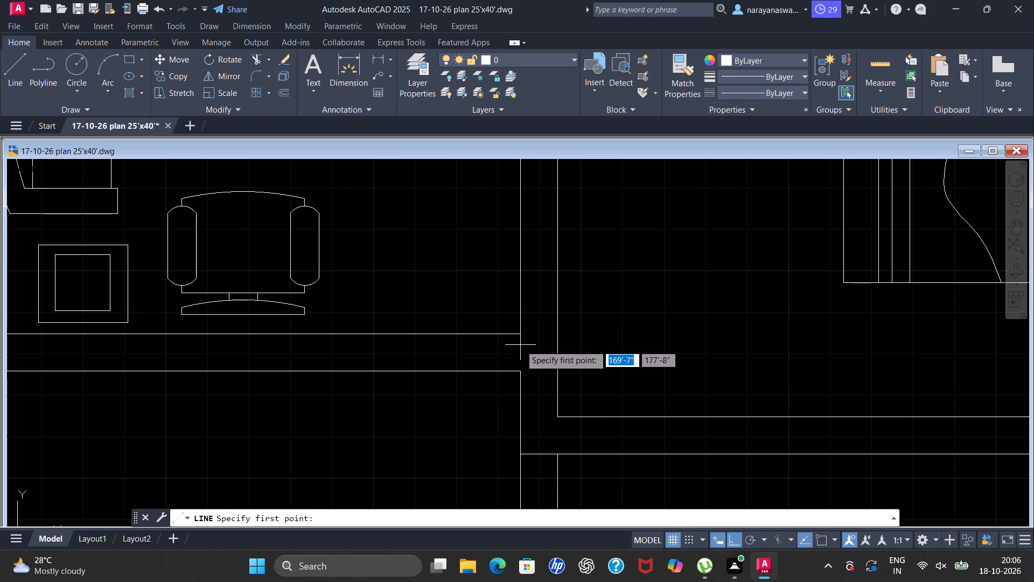
scroll(507, 337, "up", 5)
scroll(550, 325, "down", 1)
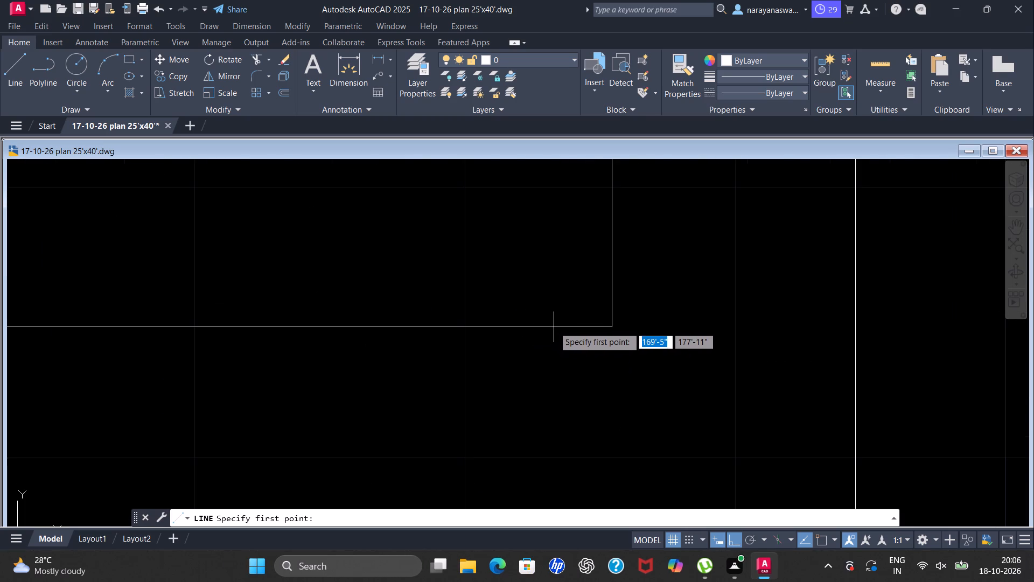
left_click(551, 327)
scroll(549, 351, "down", 4)
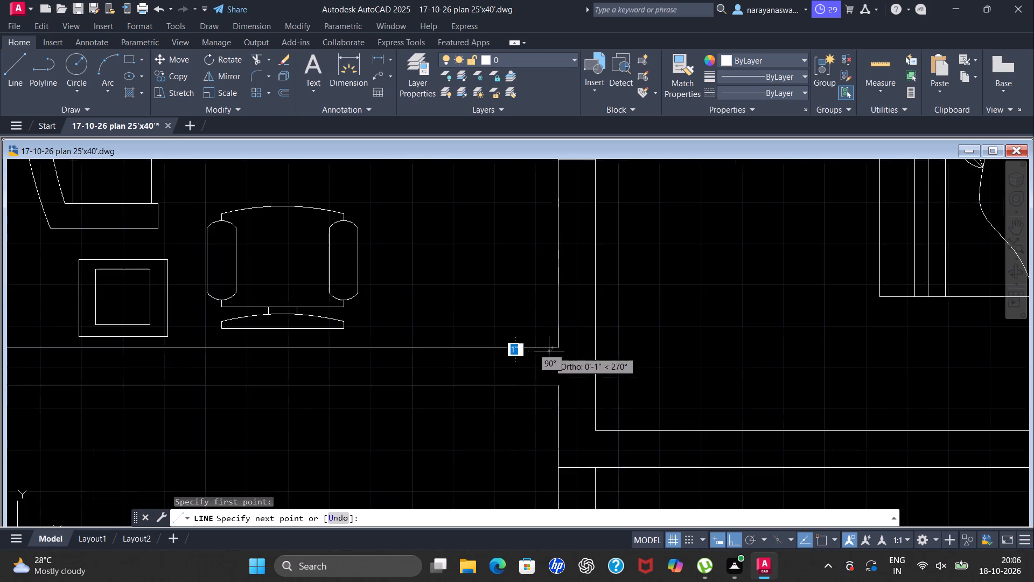
scroll(553, 387, "up", 3)
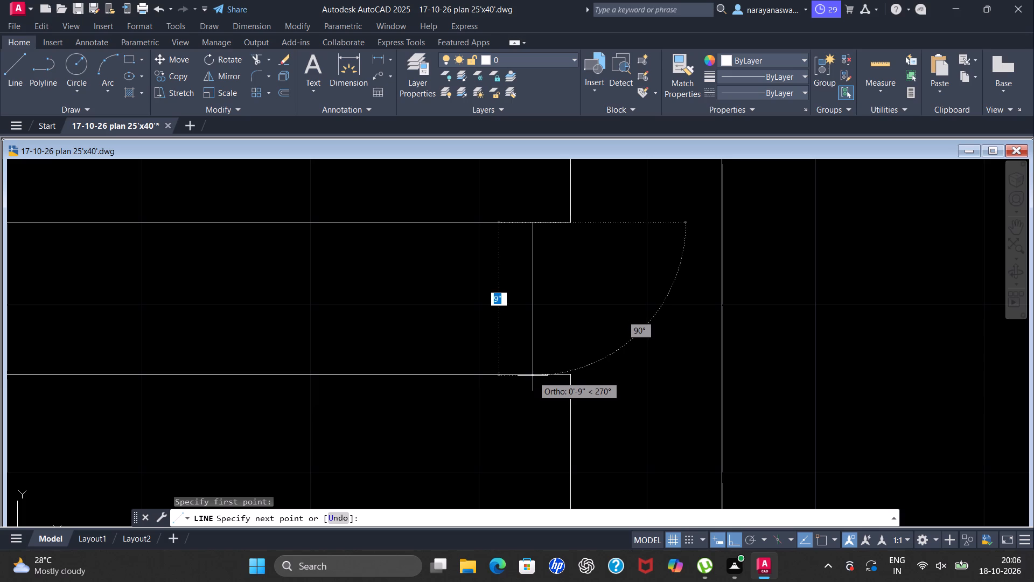
left_click(530, 373)
key("Escape")
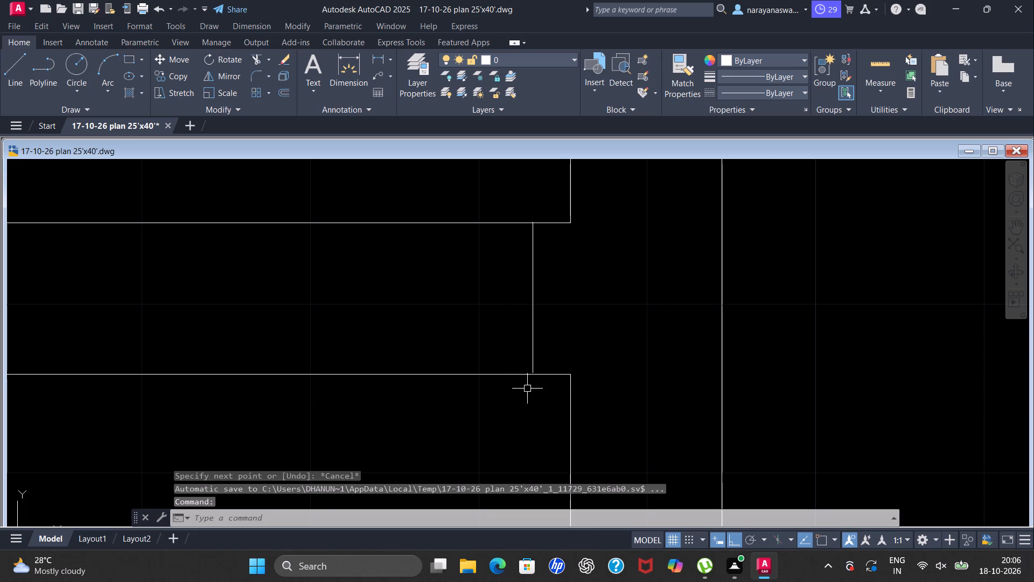
Offset the new cross line 3'3" along the wall towards the office chair.
scroll(449, 325, "down", 2)
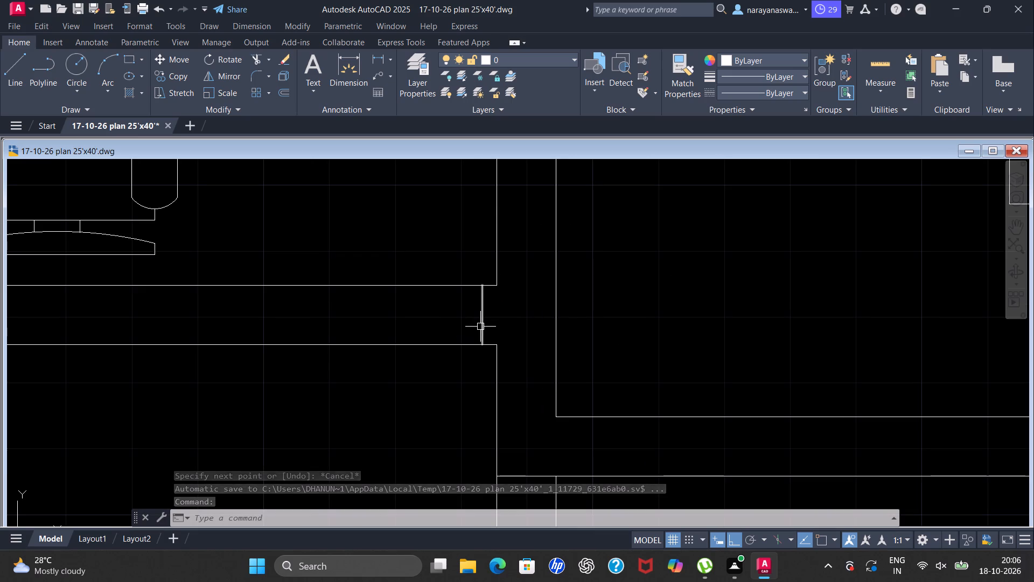
left_click(480, 327)
key("o")
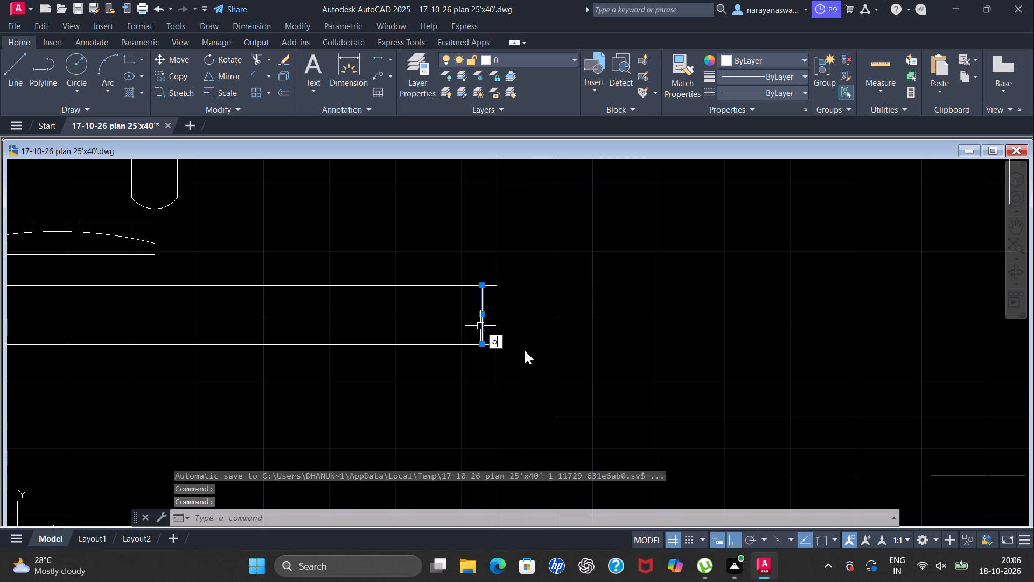
left_click(525, 352)
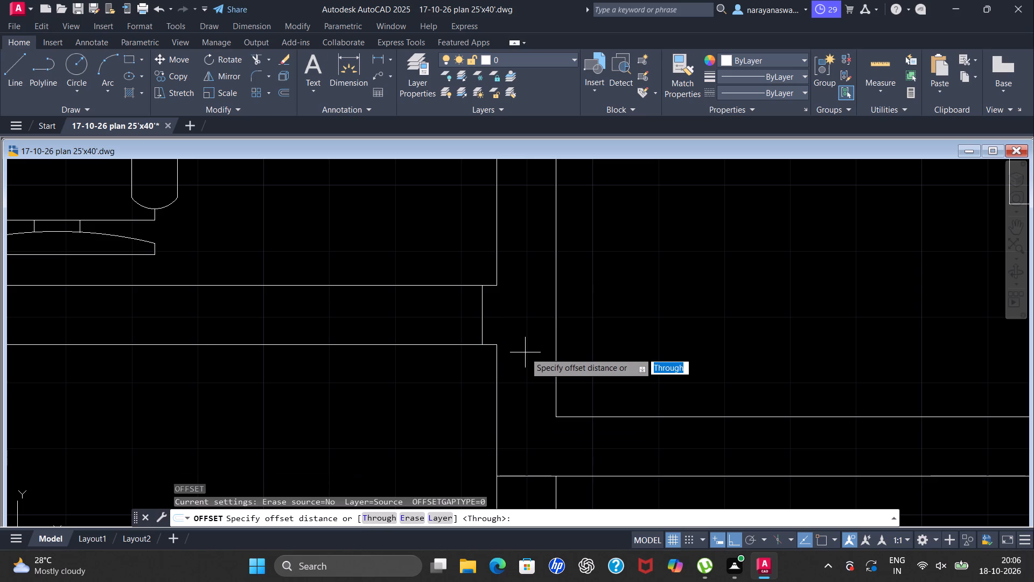
type("3'3\"")
key("Return")
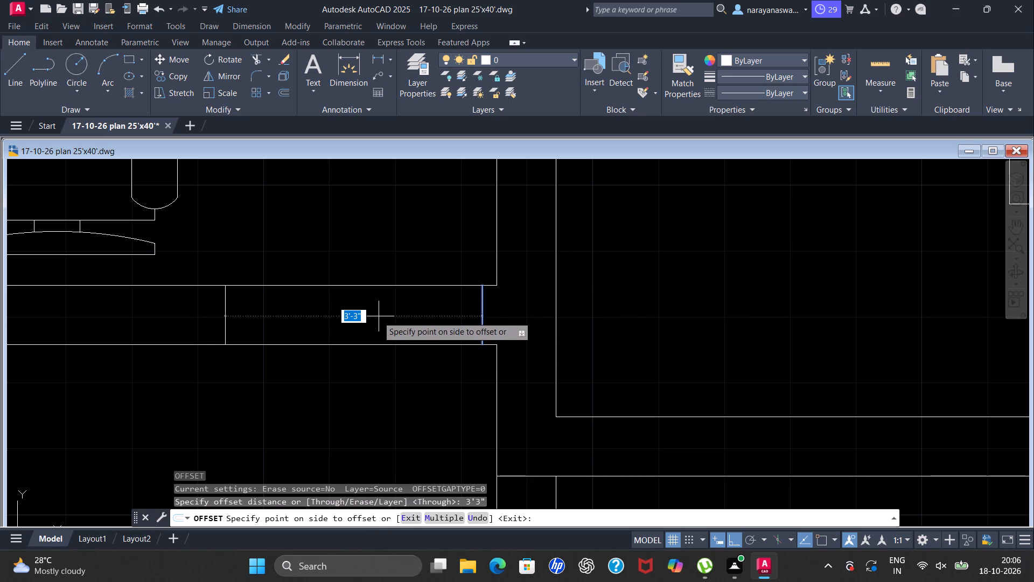
left_click(374, 316)
scroll(322, 336, "down", 2)
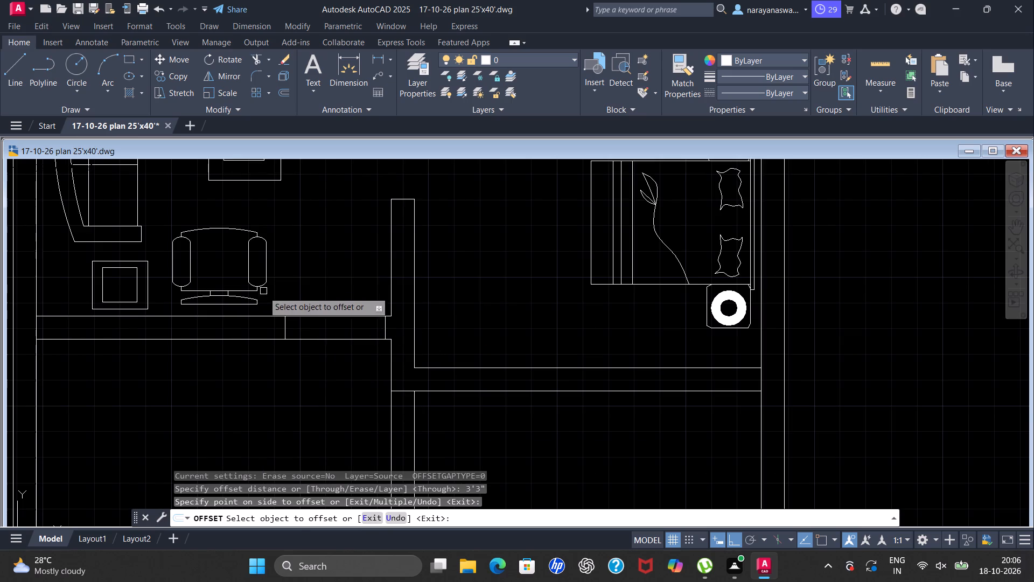
scroll(263, 292, "down", 2)
scroll(277, 259, "up", 2)
key("Escape")
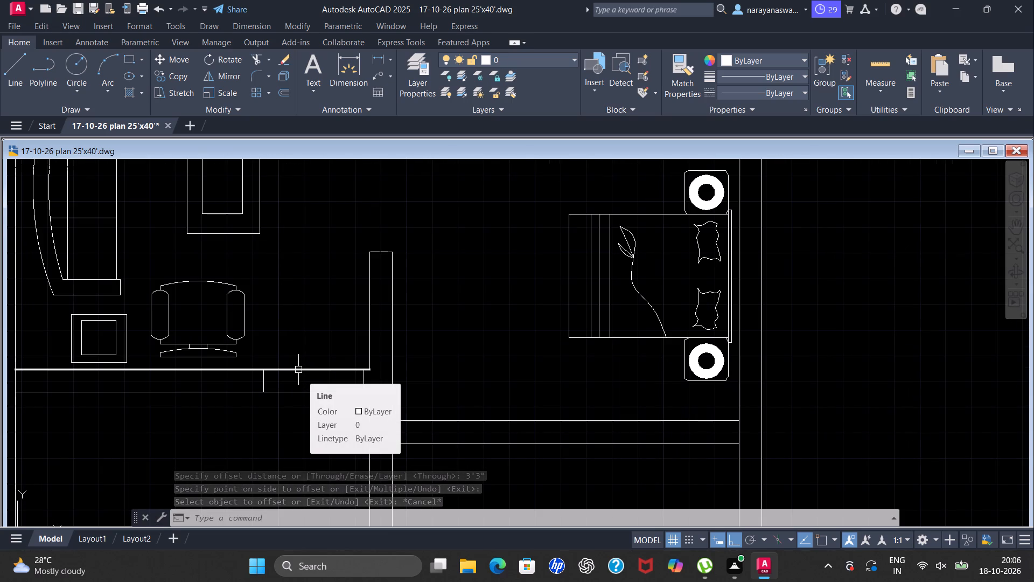
Trim the wall's seating-side line between the two cross lines.
scroll(253, 348, "up", 1)
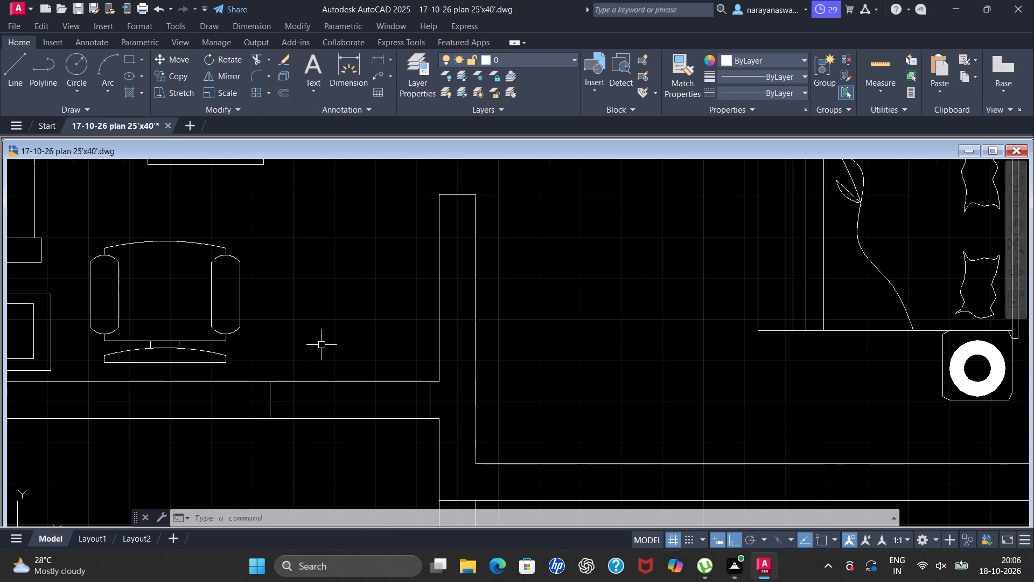
key("t")
key("r")
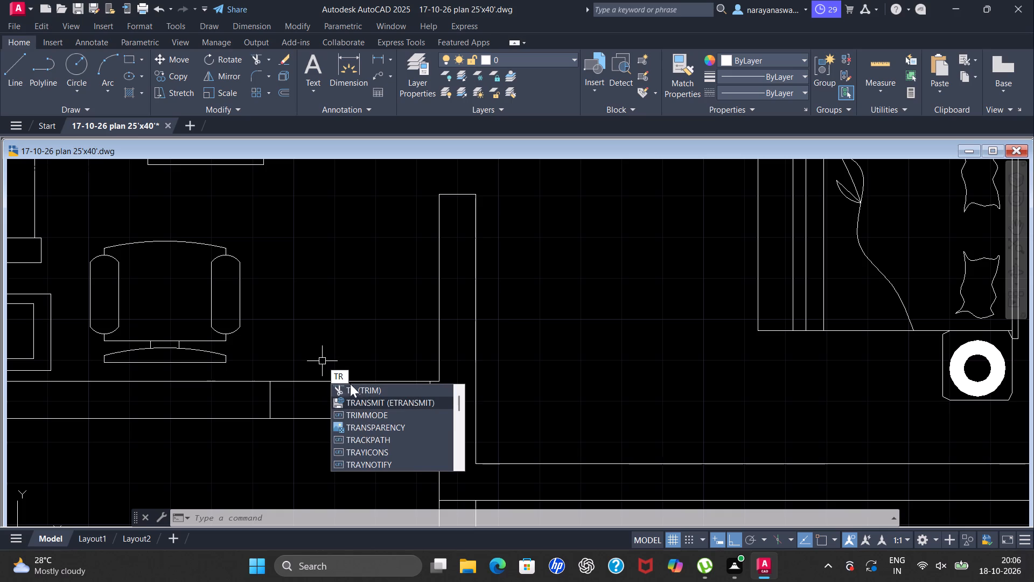
left_click(388, 388)
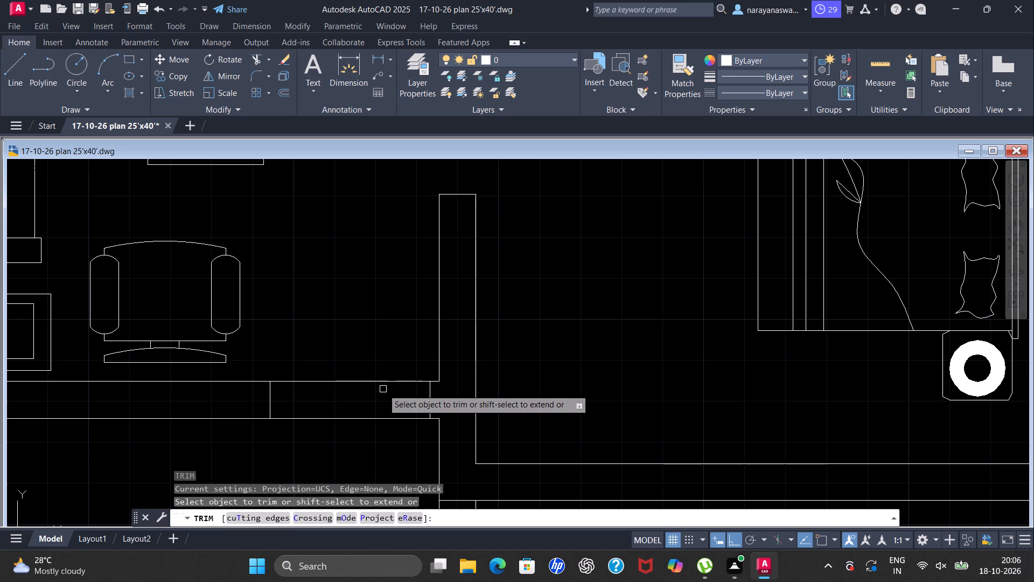
left_click(364, 383)
key("Escape")
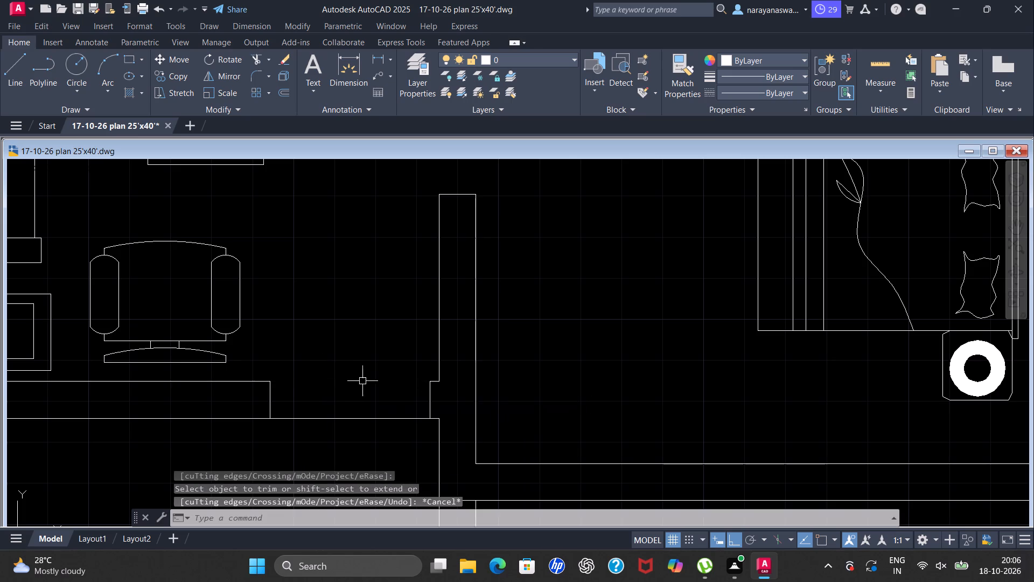
Draw a 9" line across the lower wall just below the square side table.
scroll(355, 385, "down", 3)
scroll(322, 417, "up", 2)
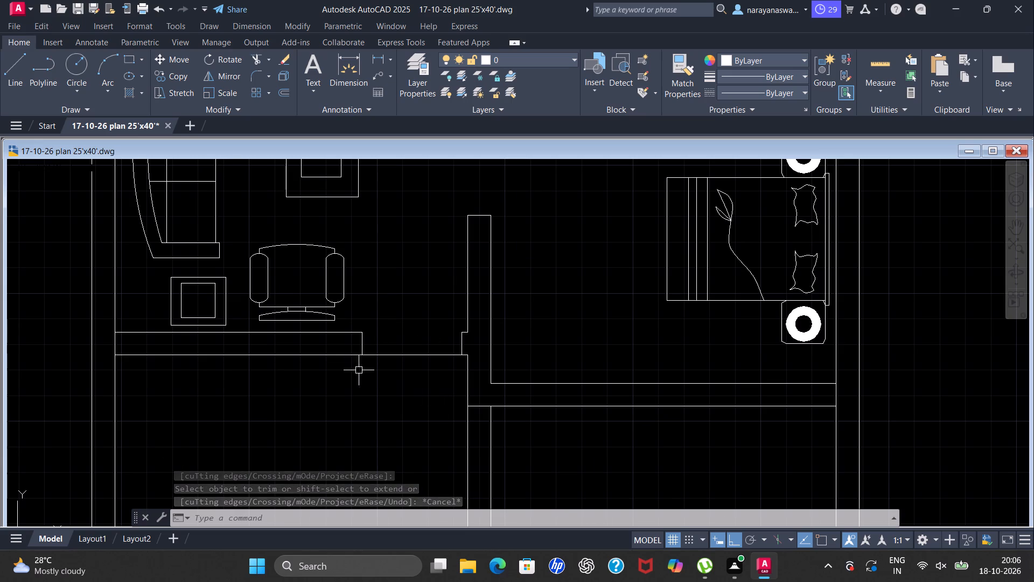
left_click(5, 70)
scroll(198, 361, "up", 2)
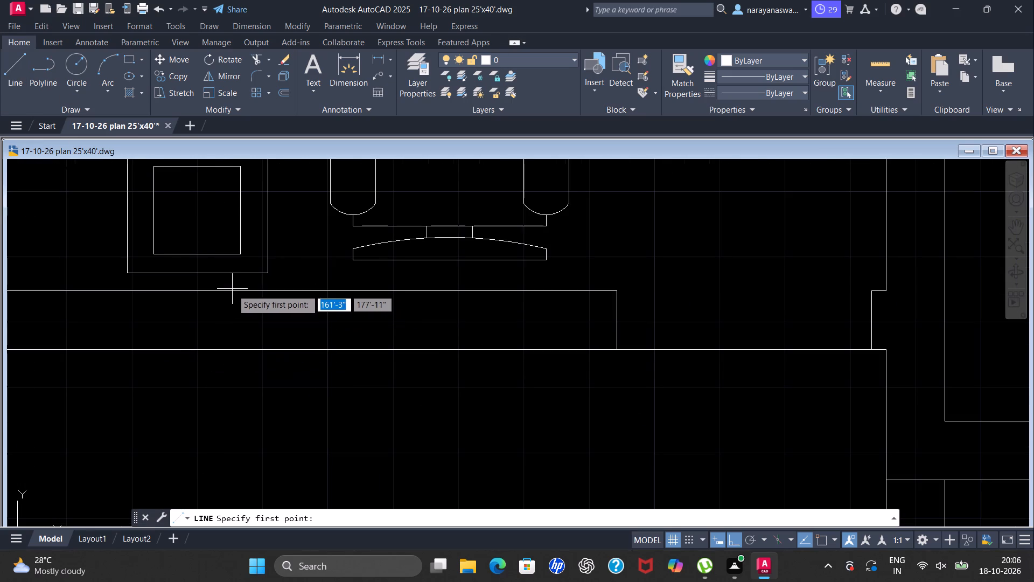
scroll(177, 307, "down", 1)
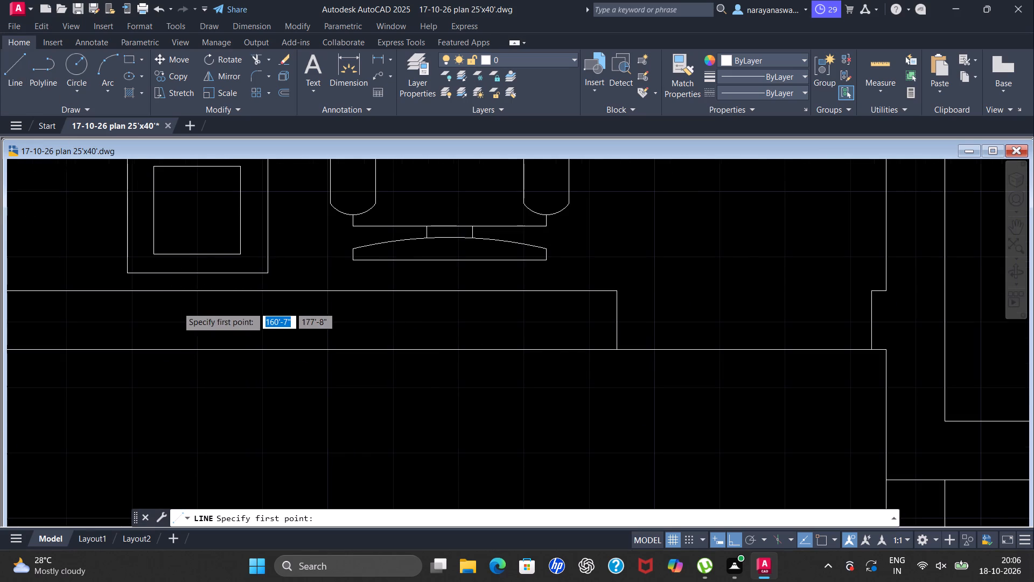
scroll(177, 307, "down", 1)
scroll(125, 300, "up", 1)
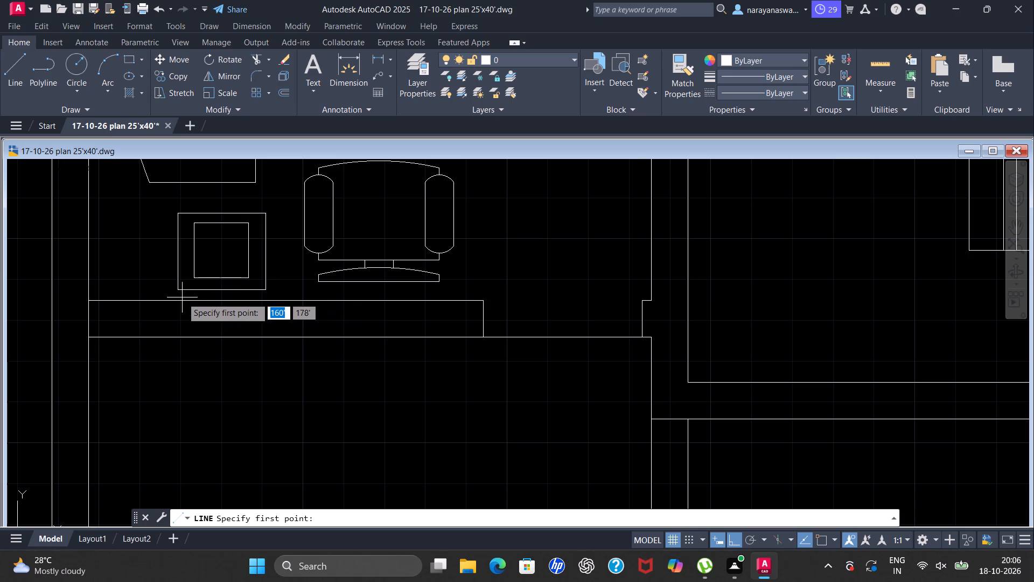
left_click(182, 301)
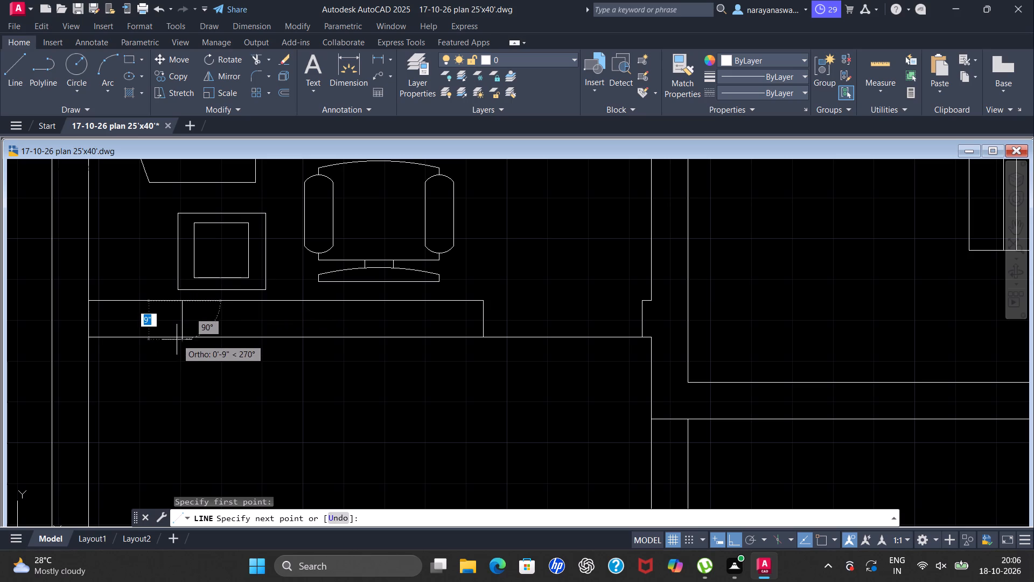
left_click(182, 337)
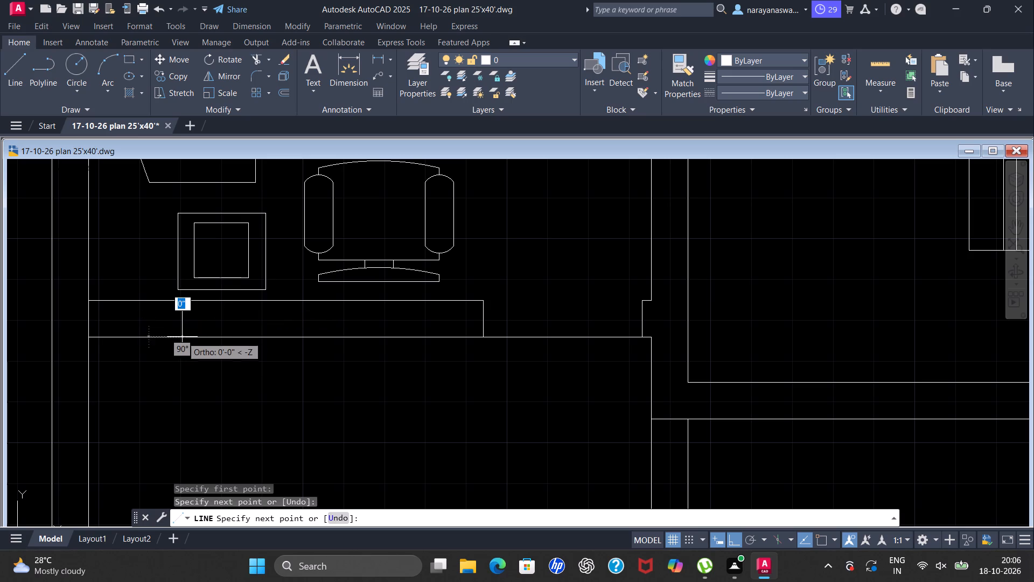
key("space")
Draw a line along the wall's middle from that cross line to below the office chair, closing its end with a line across the wall.
key("space")
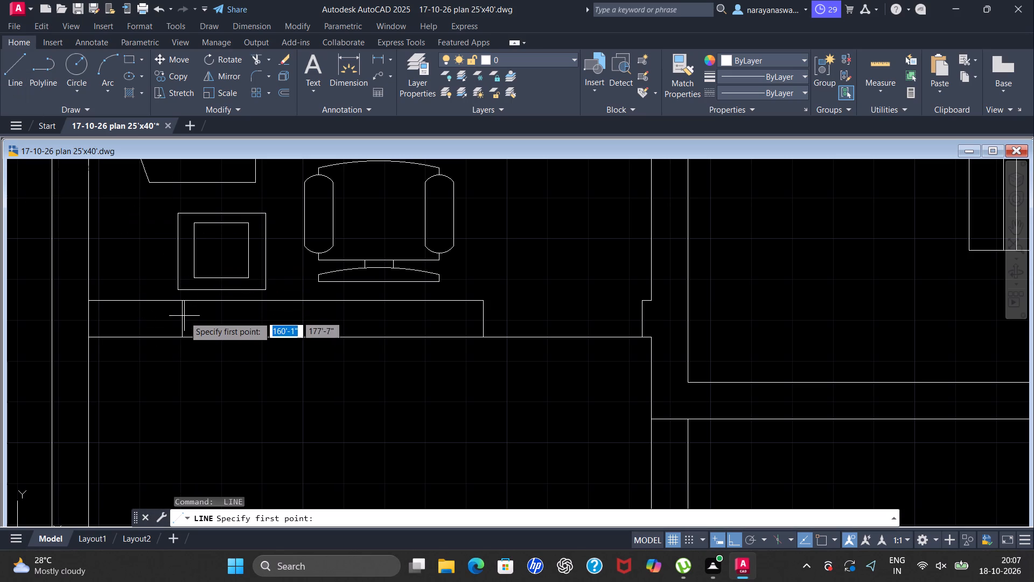
left_click_drag(183, 317, 197, 322)
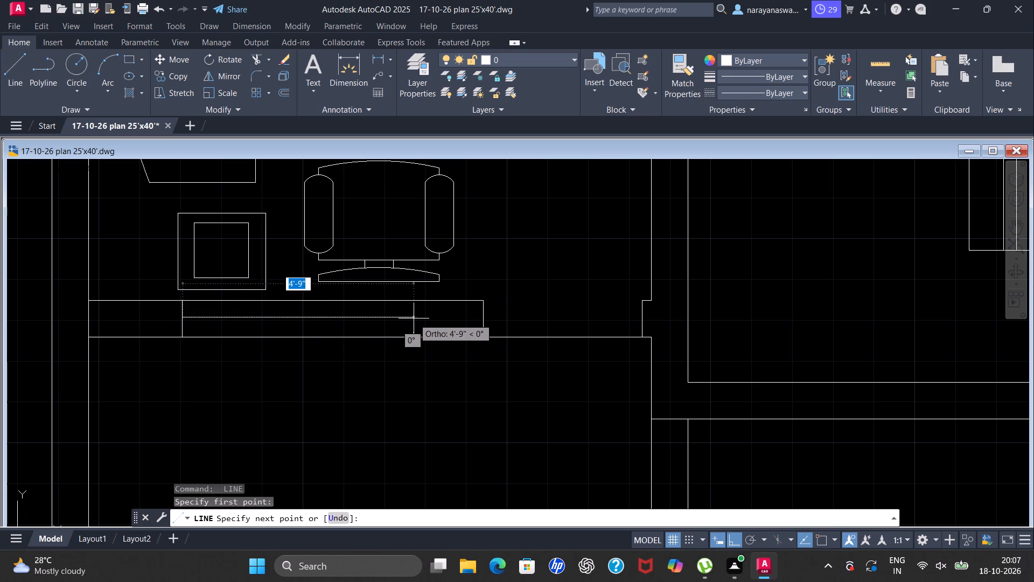
left_click(395, 320)
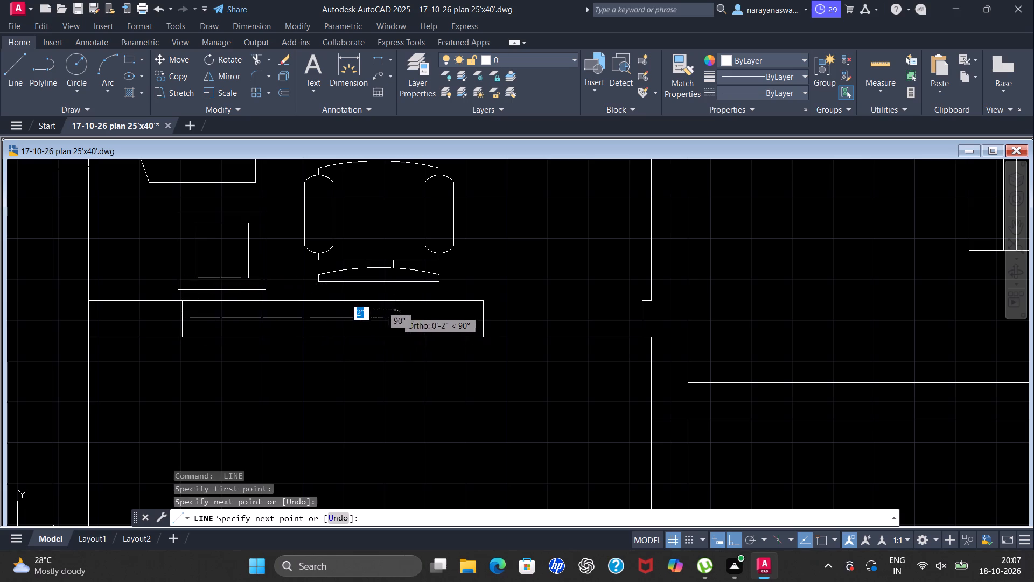
scroll(397, 305, "up", 4)
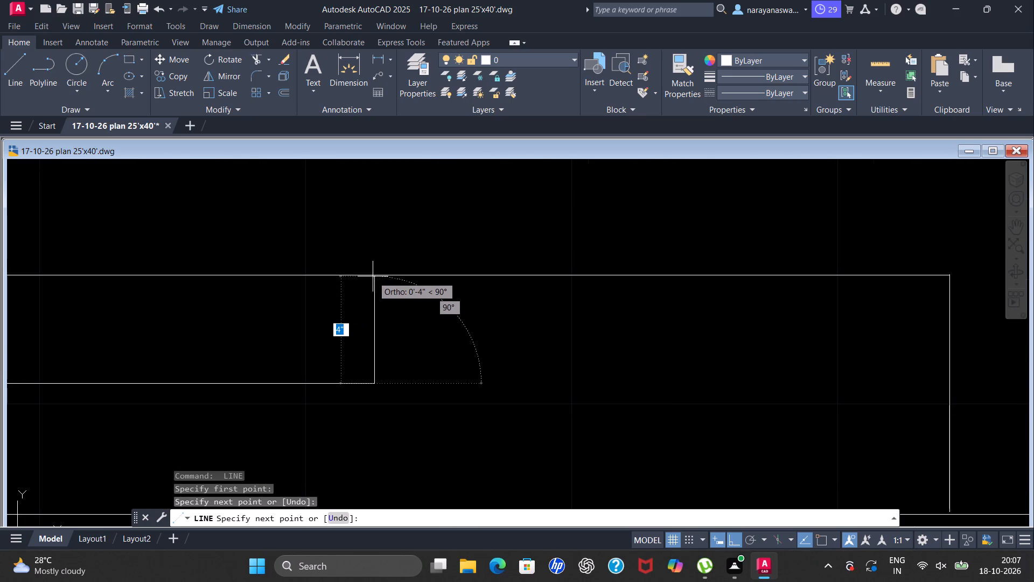
left_click(375, 274)
scroll(395, 379, "down", 3)
scroll(393, 404, "up", 2)
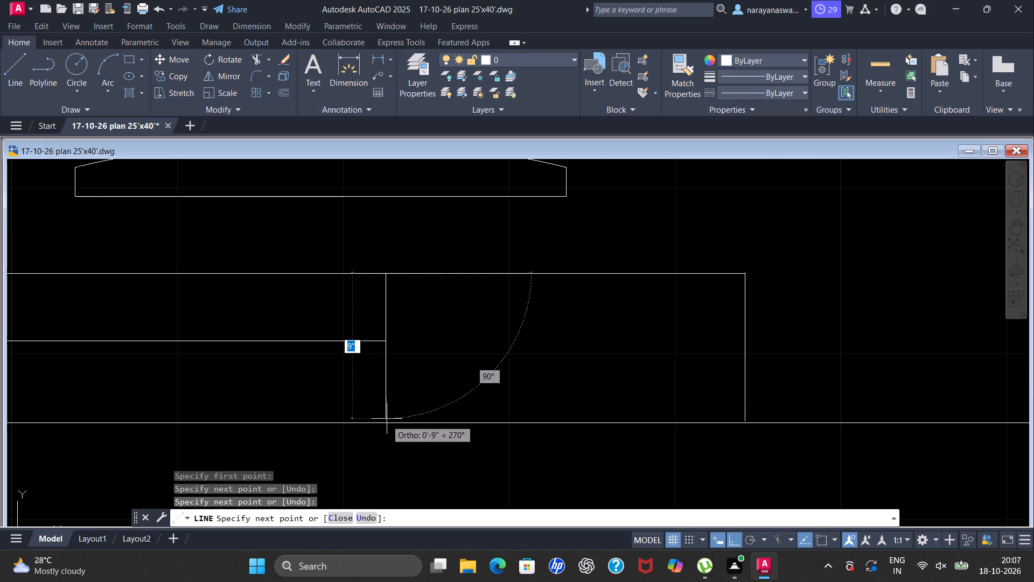
left_click_drag(383, 424, 378, 422)
key("Escape")
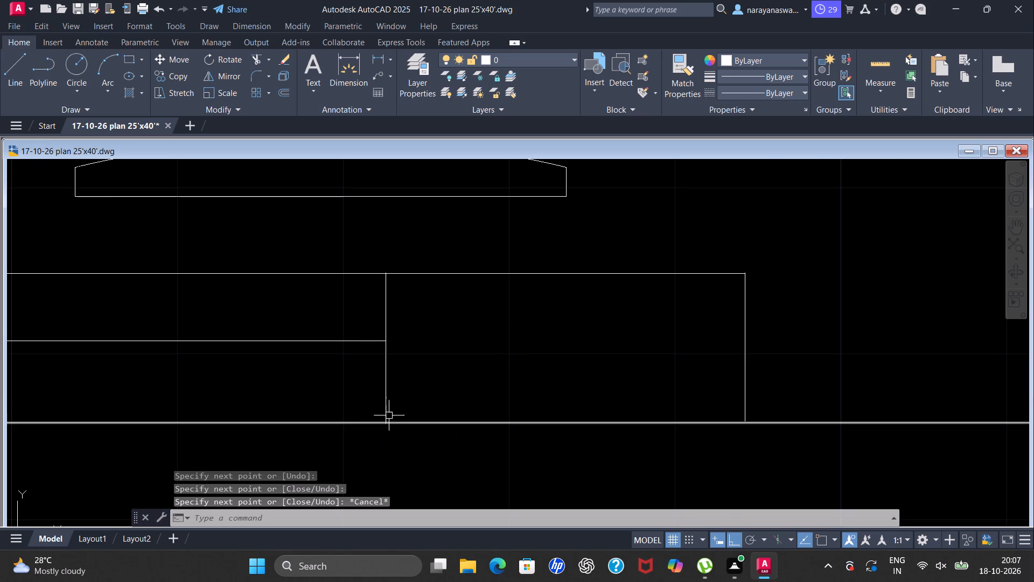
Draw an entrance step outline below the door opening, about 1' down from the wall and about 4'5" across to the partition wall.
scroll(426, 369, "down", 5)
scroll(526, 374, "up", 1)
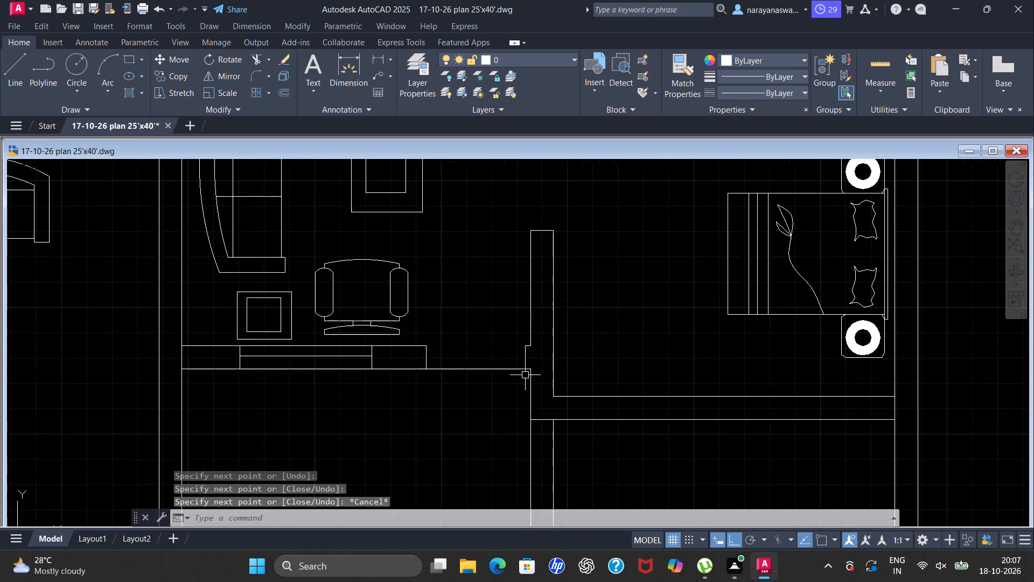
scroll(525, 375, "up", 1)
key("space")
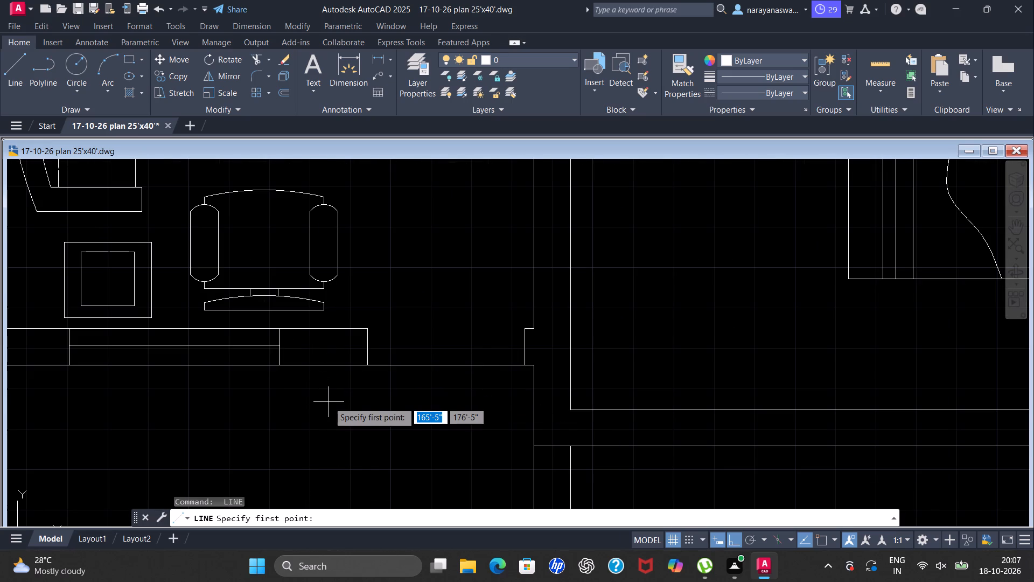
scroll(326, 398, "up", 1)
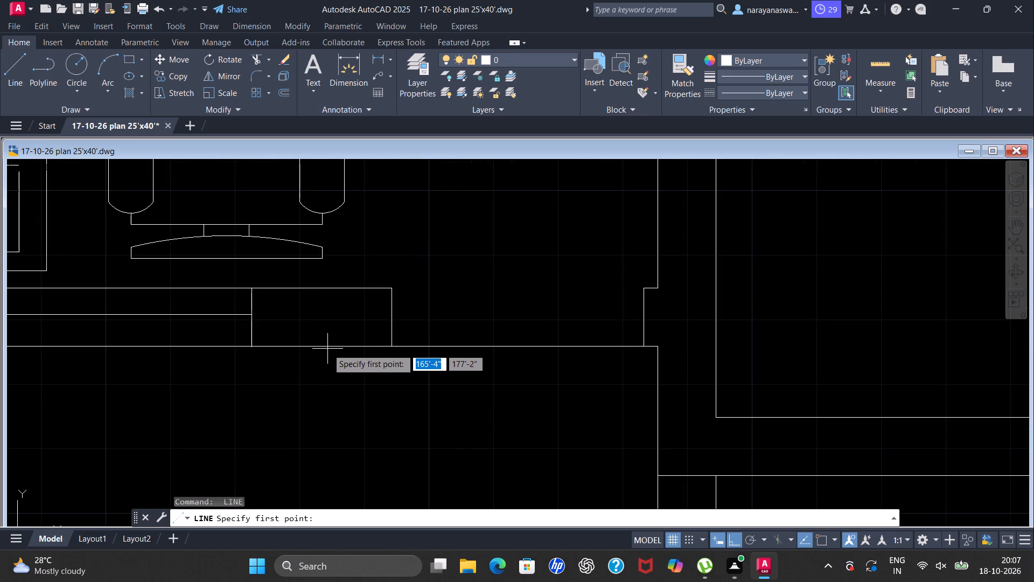
left_click(312, 347)
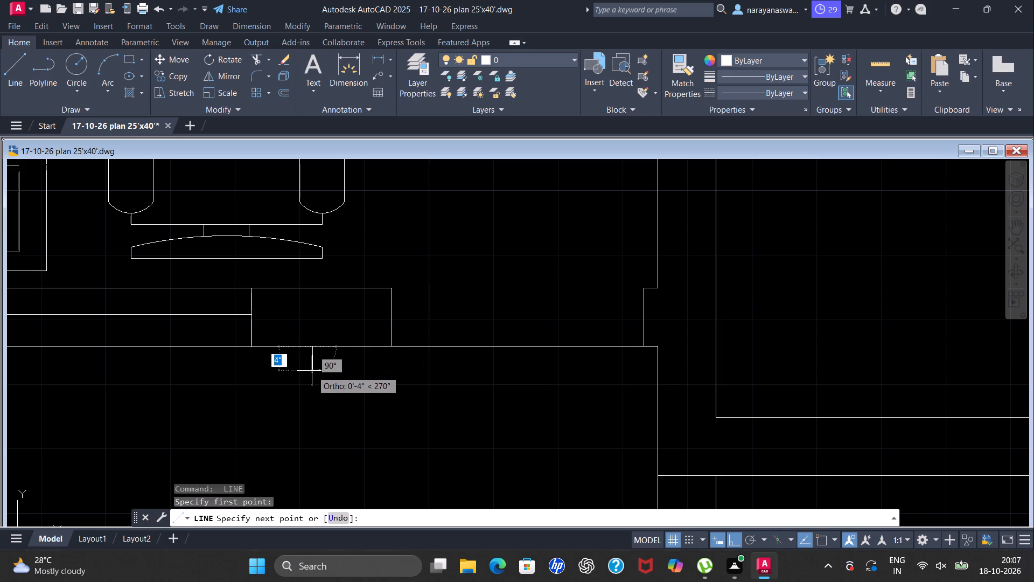
left_click(311, 423)
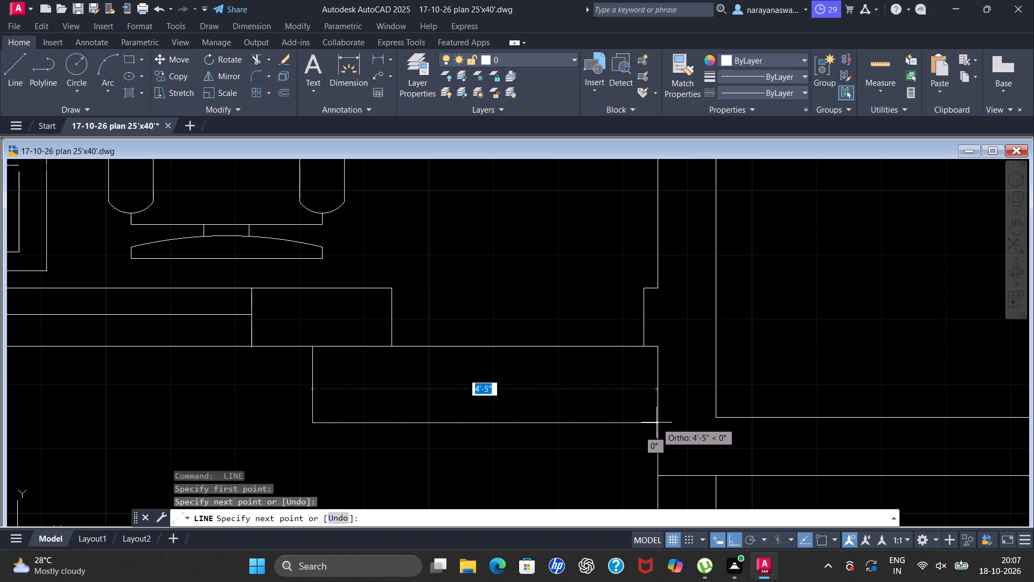
left_click(656, 422)
key("Escape")
key("Escape")
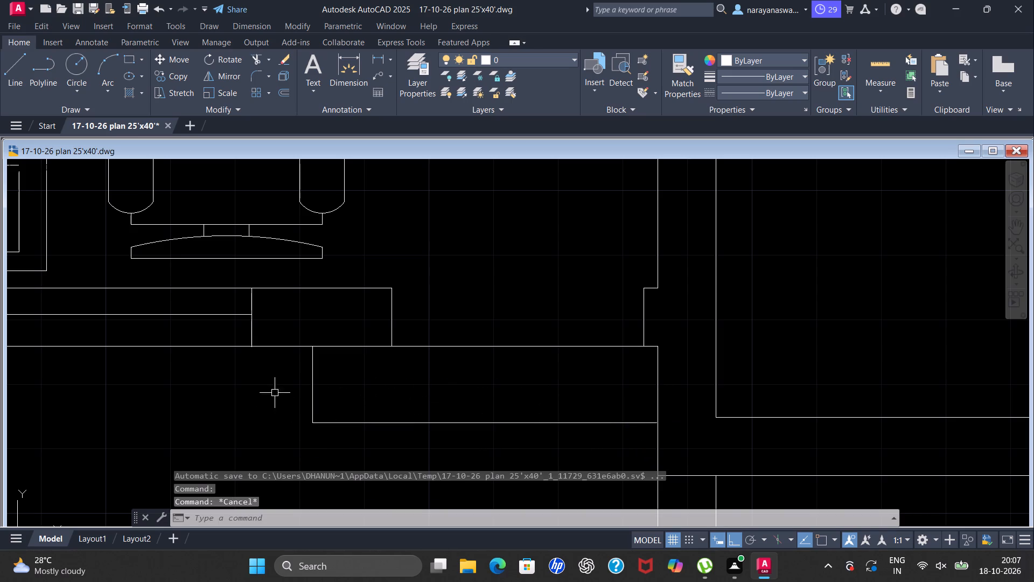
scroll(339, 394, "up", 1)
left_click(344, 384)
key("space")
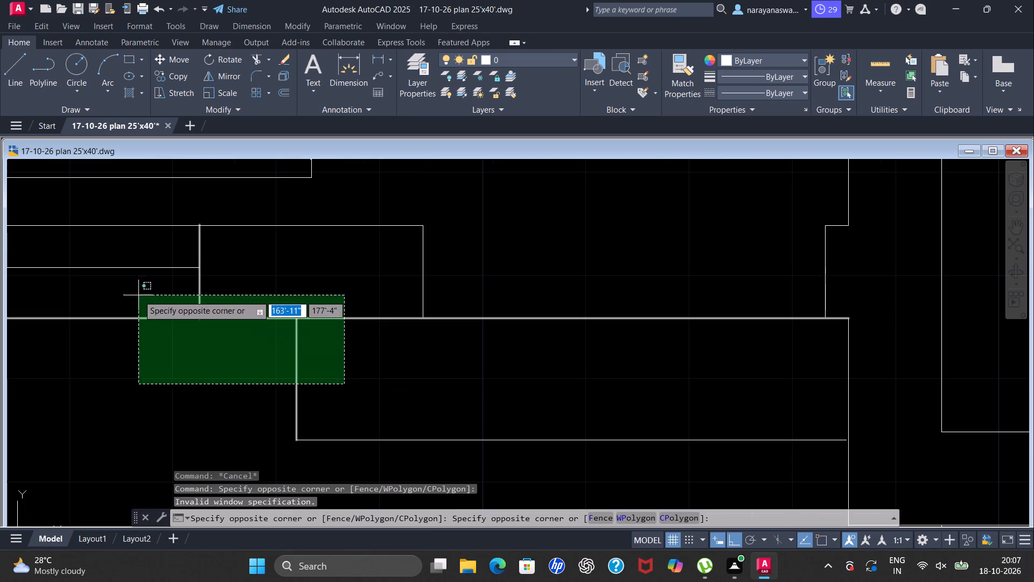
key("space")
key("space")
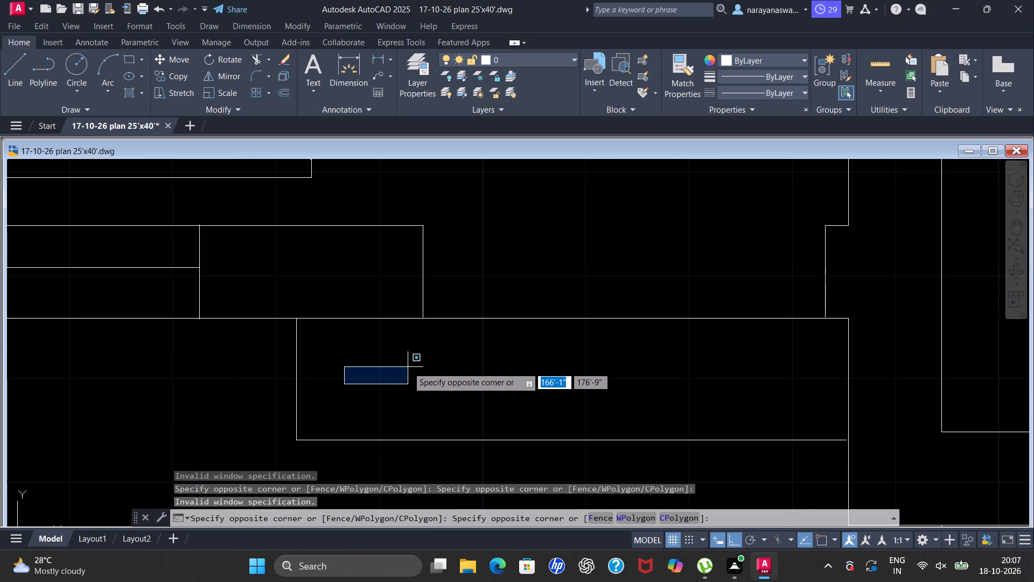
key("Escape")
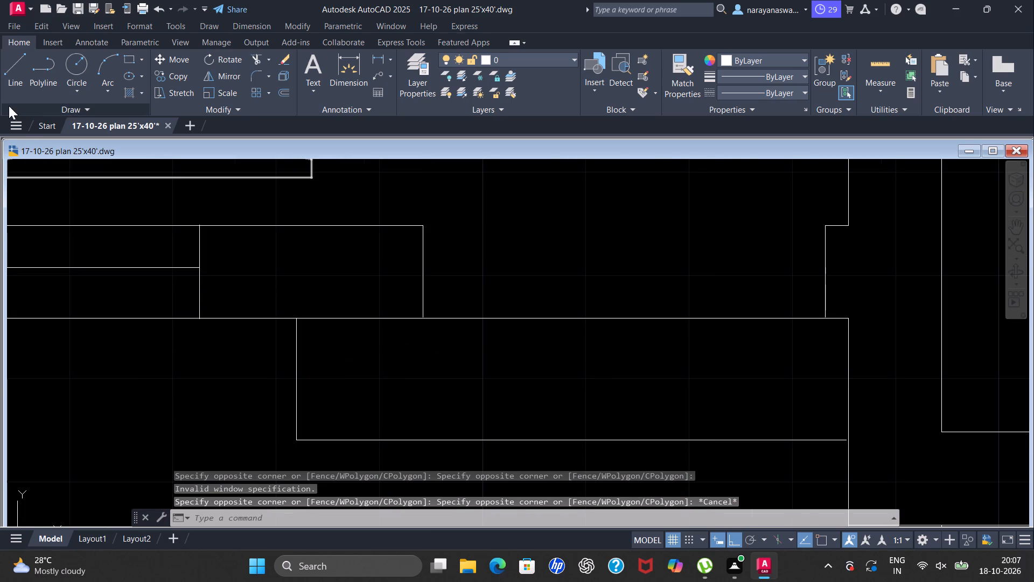
Draw a second, outer step outline from the window's end line, about 2' down and about 5'3" across to the partition wall.
left_click(12, 64)
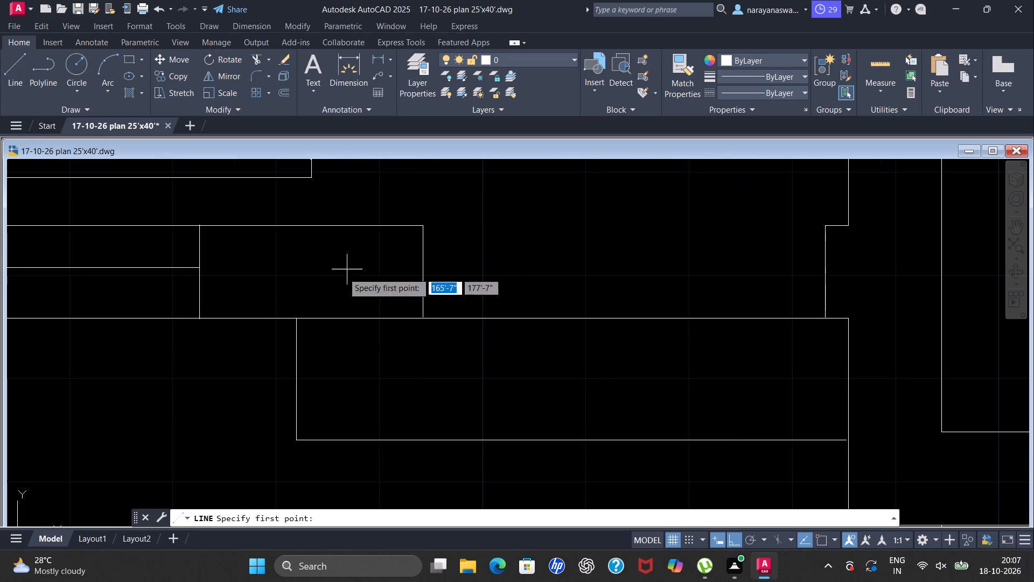
left_click(199, 317)
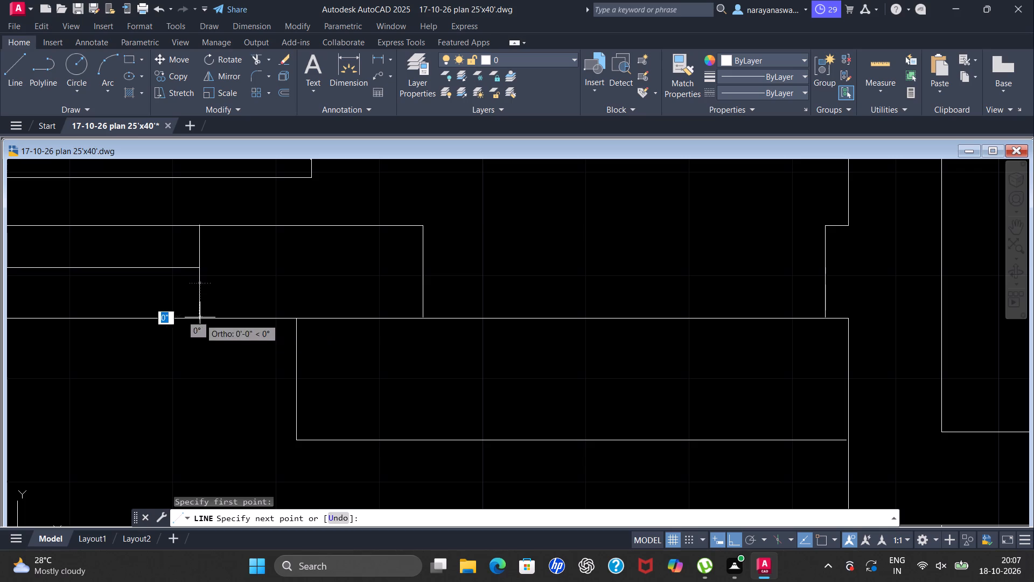
scroll(219, 419, "down", 2)
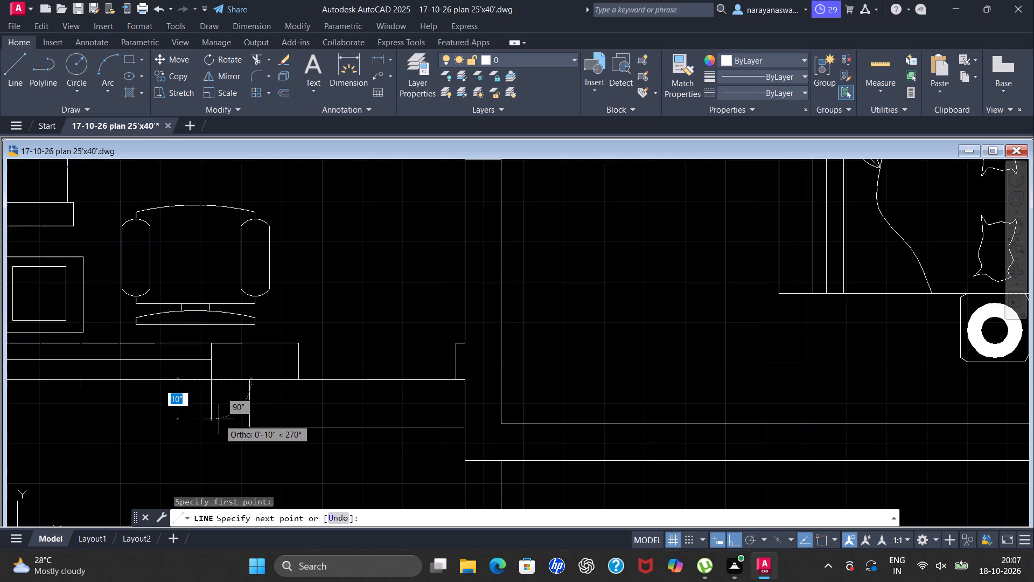
scroll(219, 449, "up", 2)
scroll(228, 416, "down", 2)
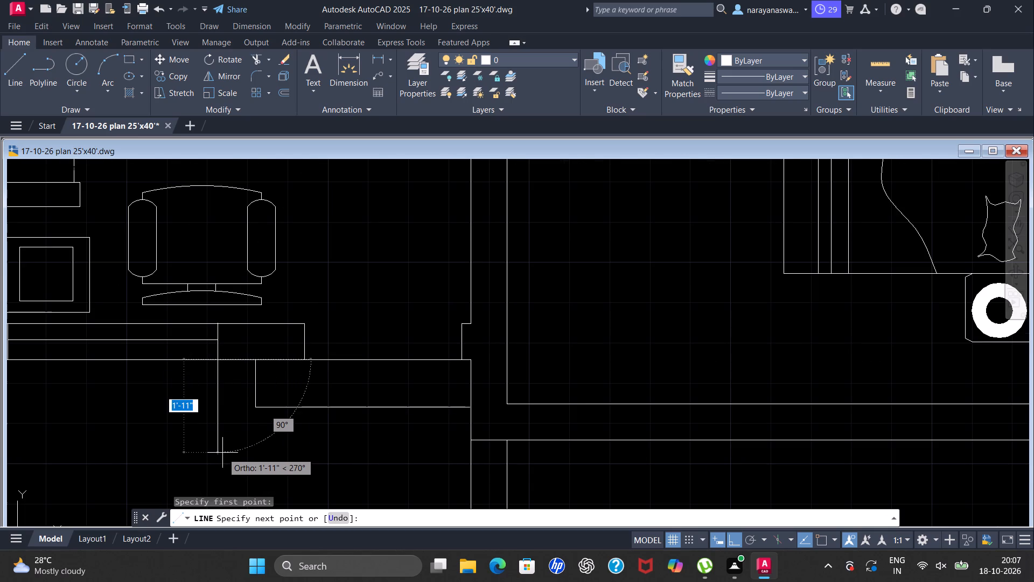
left_click(221, 457)
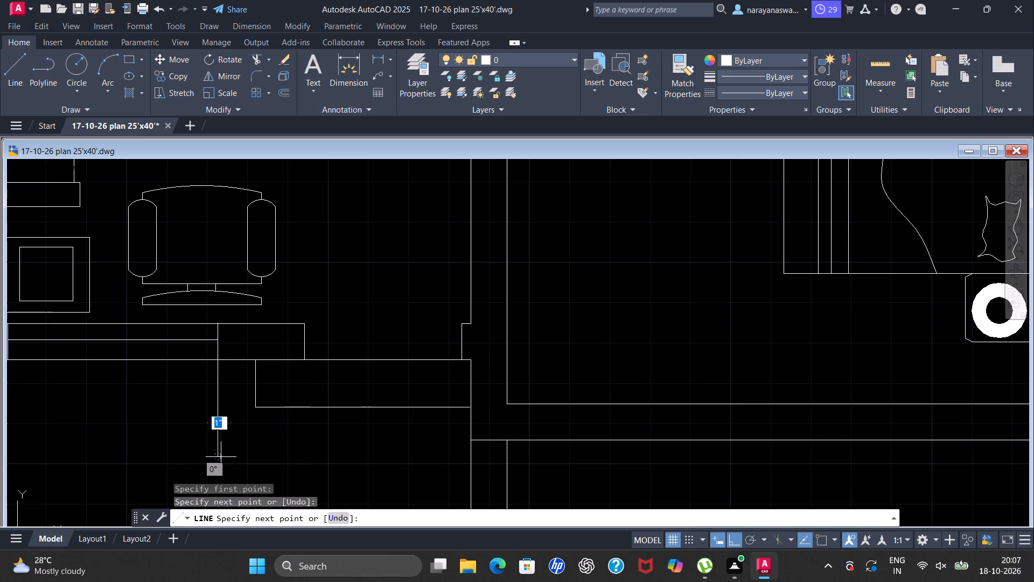
left_click(472, 459)
scroll(462, 480, "up", 1)
key("Escape")
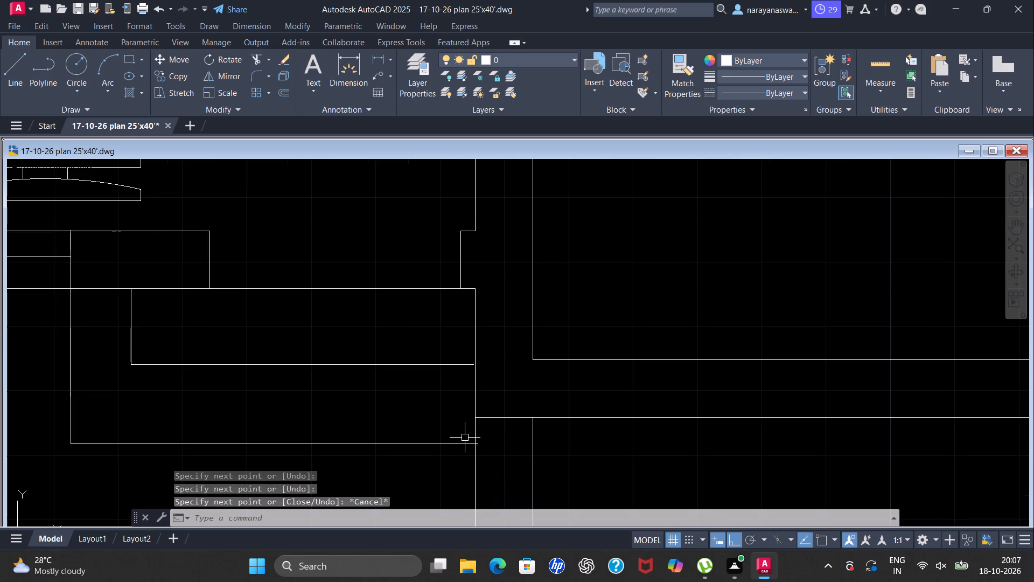
Trim the outer step line's short overhang past the partition wall.
type("tr")
key("Return")
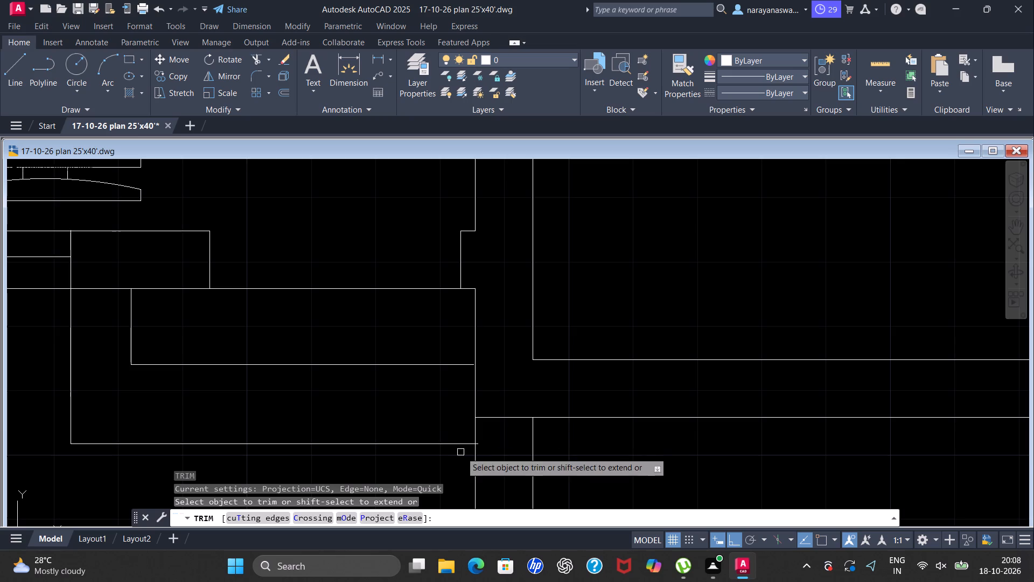
scroll(461, 452, "up", 2)
scroll(502, 434, "up", 4)
left_click_drag(448, 435, 441, 467)
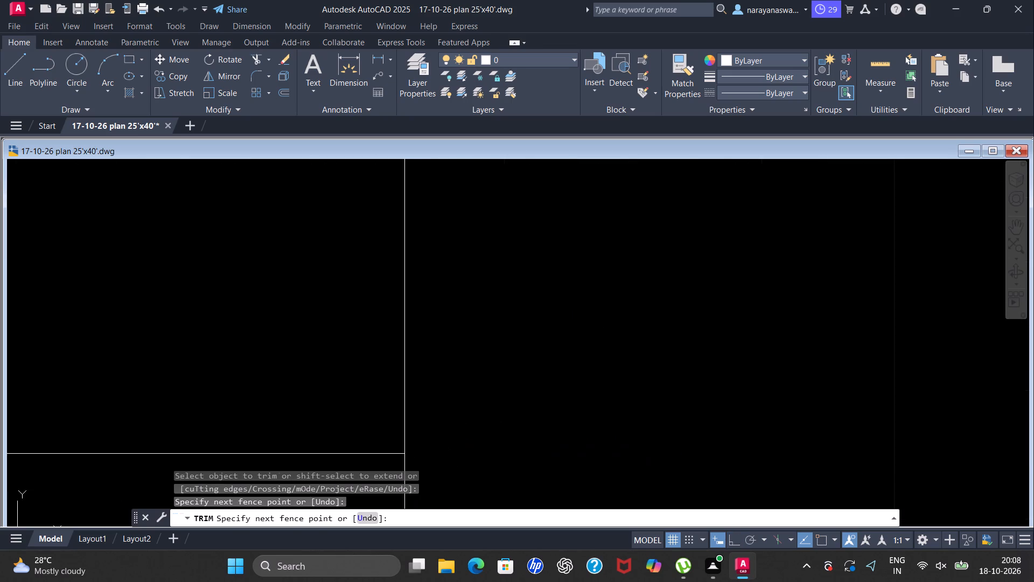
key("Escape")
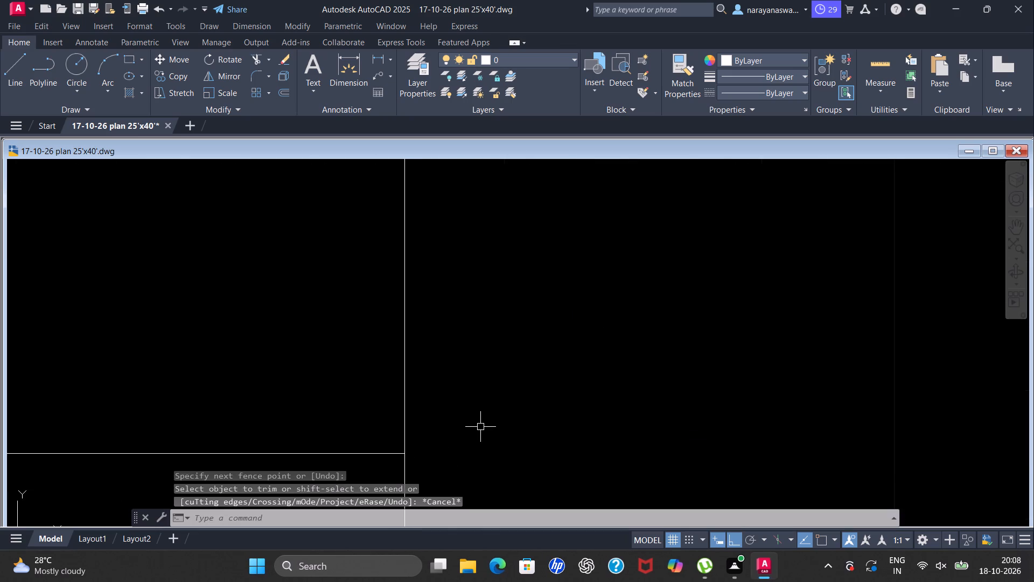
Save the drawing.
key("ctrl+s")
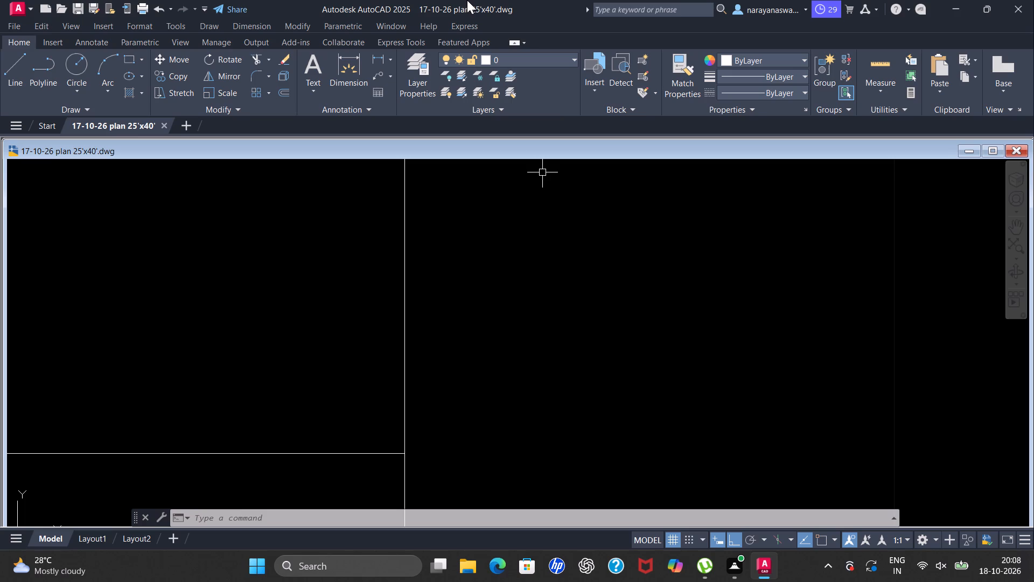
Trim the partition wall's step-side line between the outer step and the plan's bottom wall.
scroll(421, 238, "down", 7)
scroll(459, 279, "down", 4)
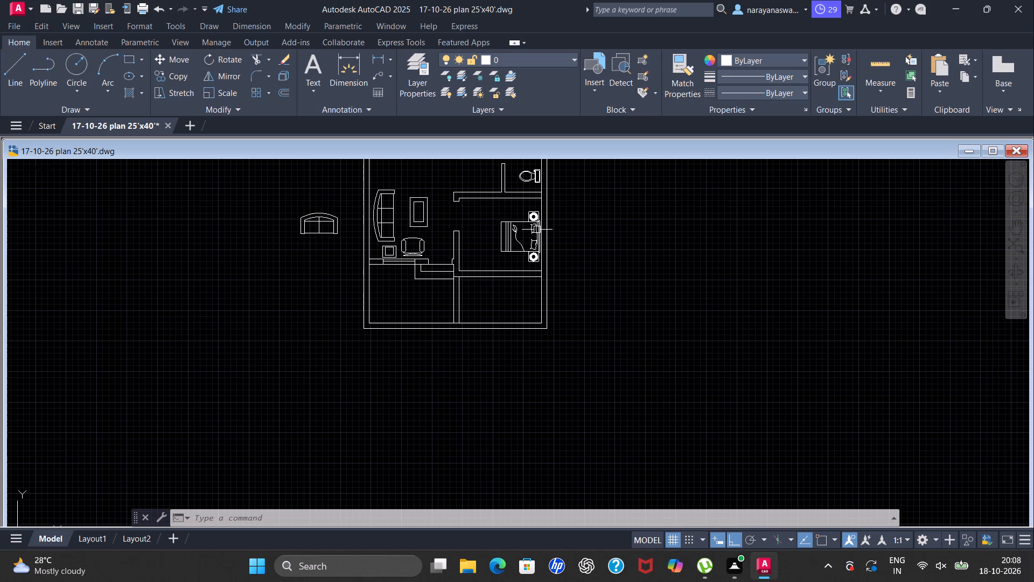
scroll(528, 303, "up", 1)
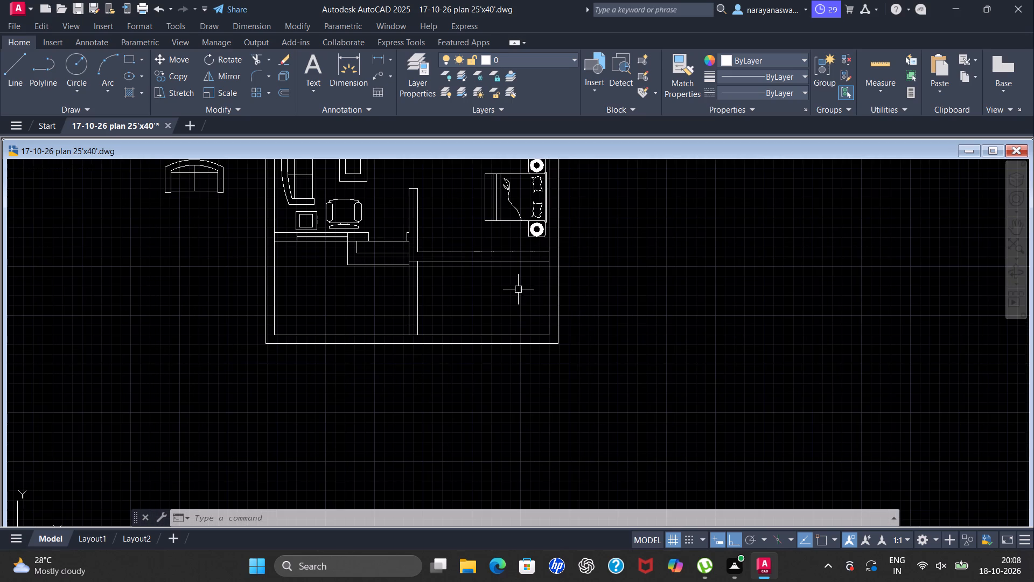
scroll(518, 288, "down", 1)
scroll(470, 313, "up", 2)
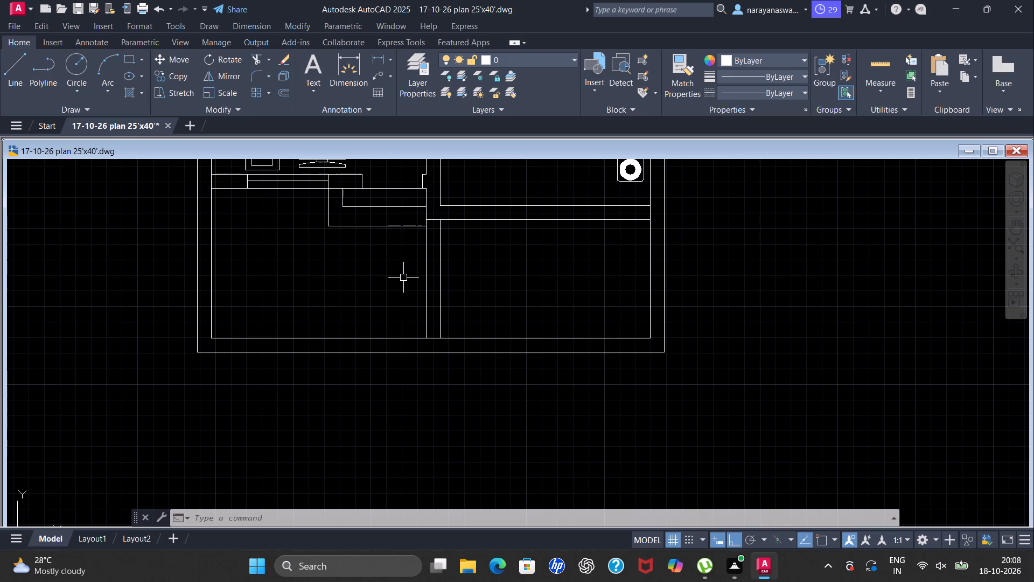
type("tr")
key("Return")
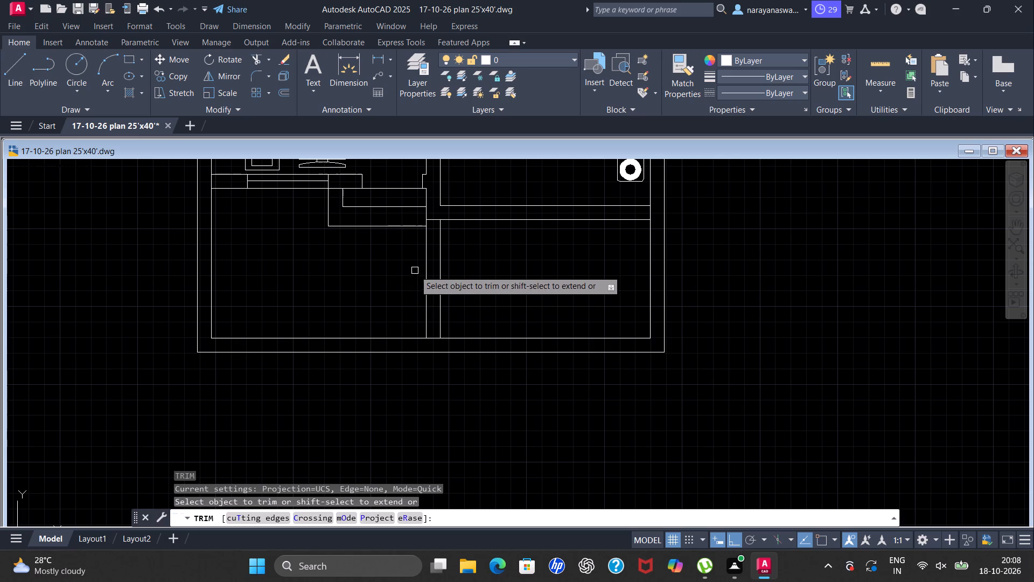
left_click(424, 268)
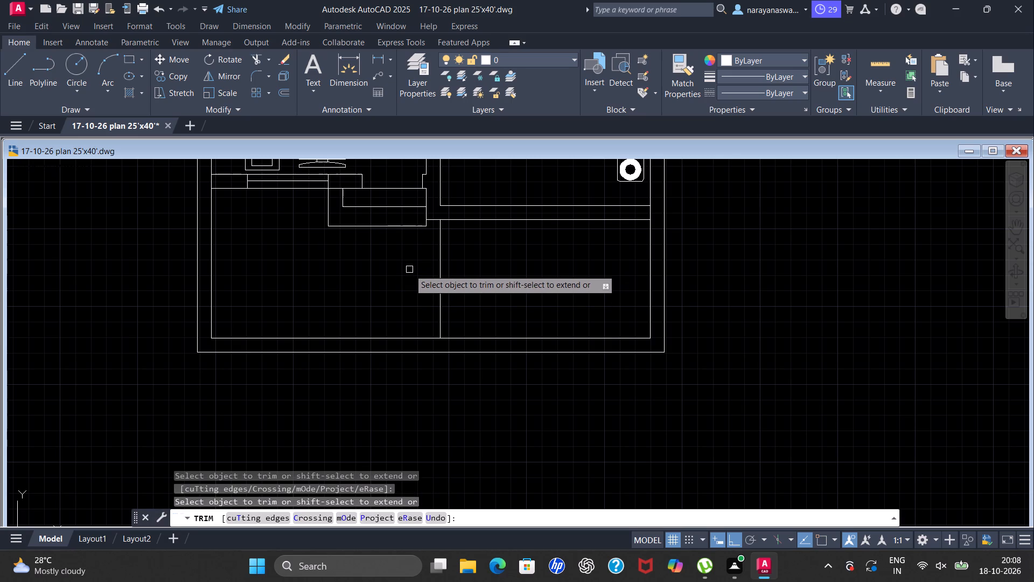
key("Escape")
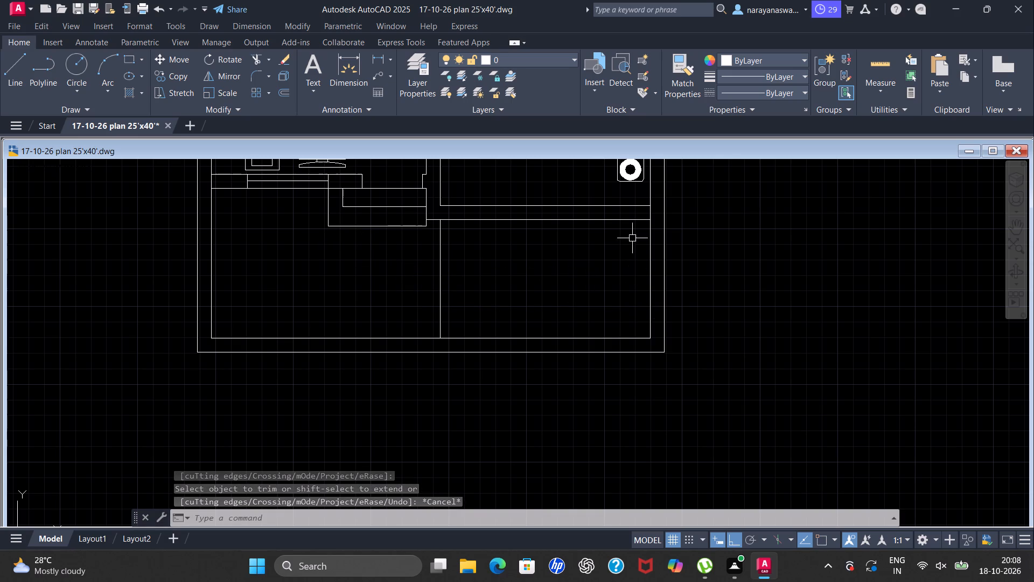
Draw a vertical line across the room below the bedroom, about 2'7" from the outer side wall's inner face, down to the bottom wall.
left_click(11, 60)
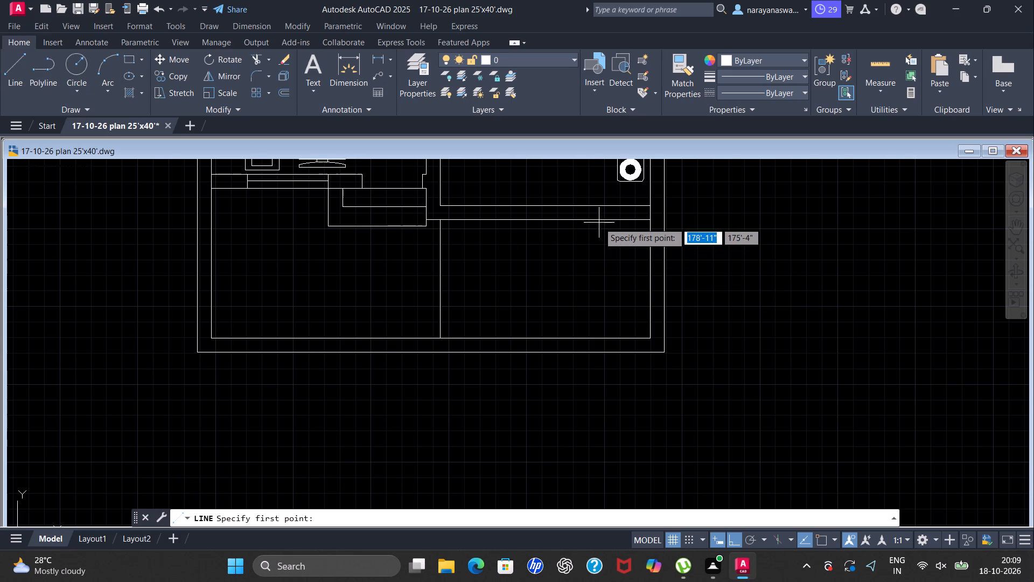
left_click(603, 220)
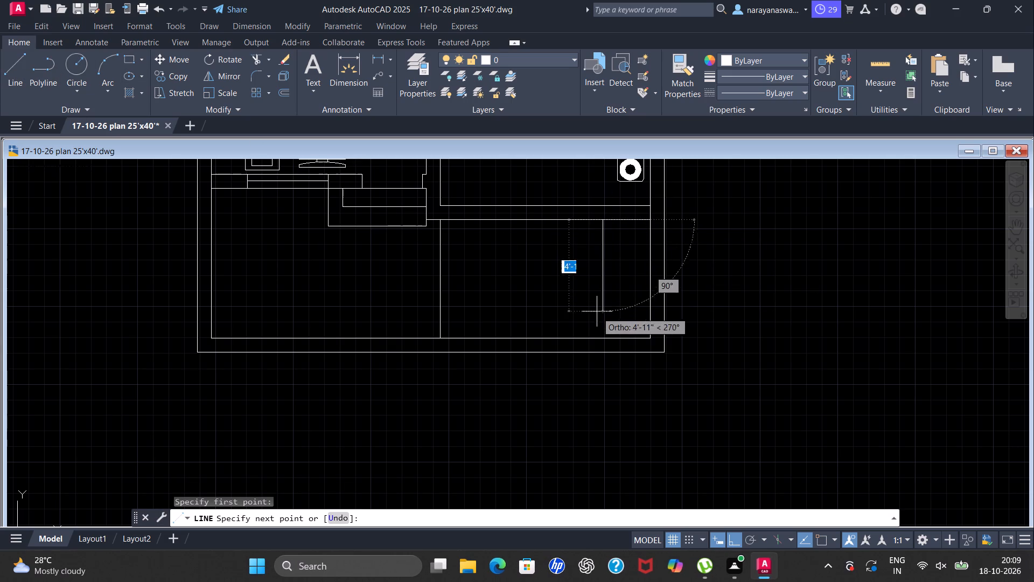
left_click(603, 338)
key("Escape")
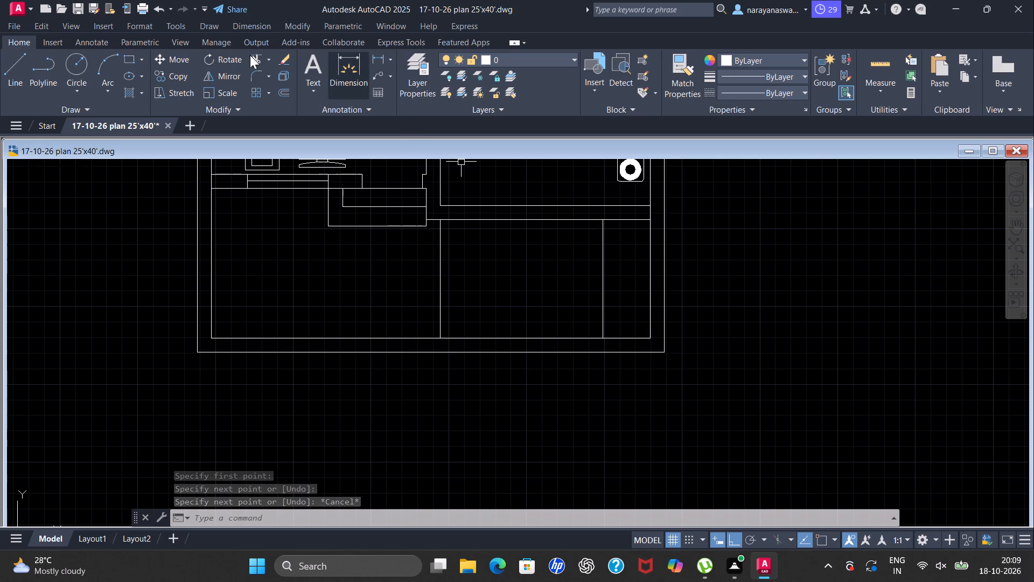
Measure the distance between the new vertical line and the outer side wall's inner face with a linear dimension.
left_click_drag(15, 64, 73, 97)
left_click_drag(769, 281, 684, 278)
scroll(684, 280, "up", 3)
left_click(681, 272)
left_click_drag(681, 272, 660, 273)
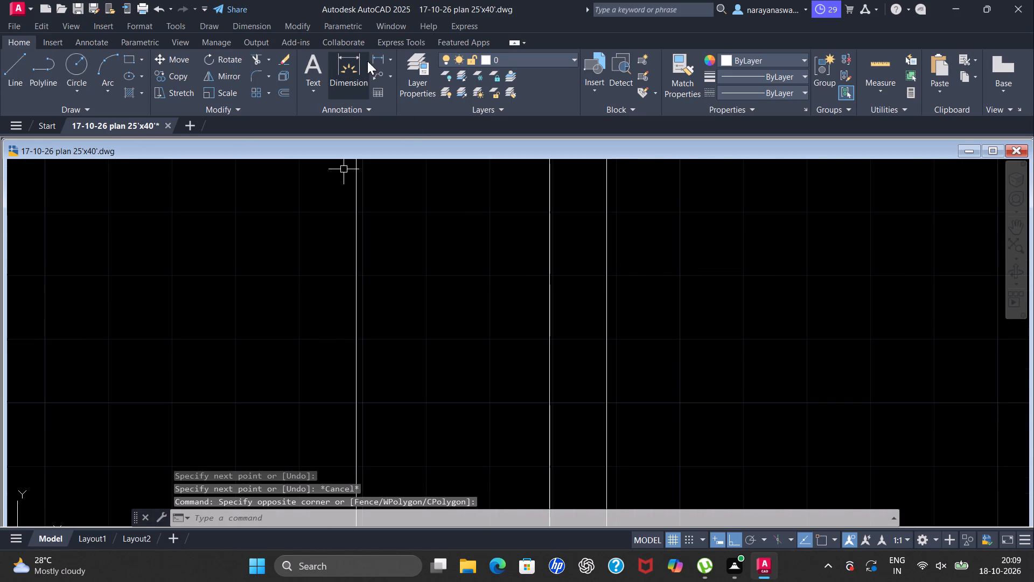
left_click(382, 54)
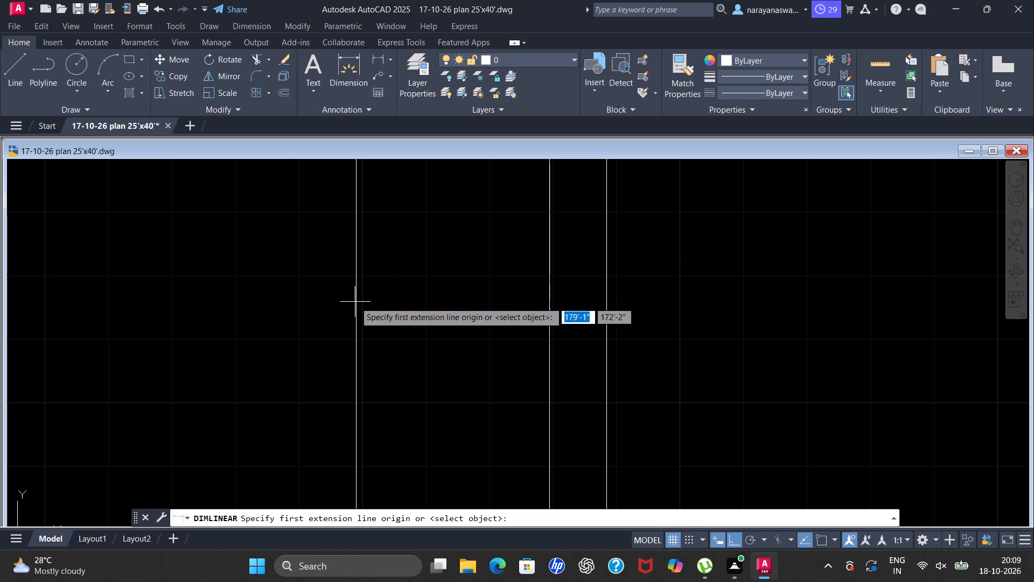
left_click(355, 302)
left_click(550, 303)
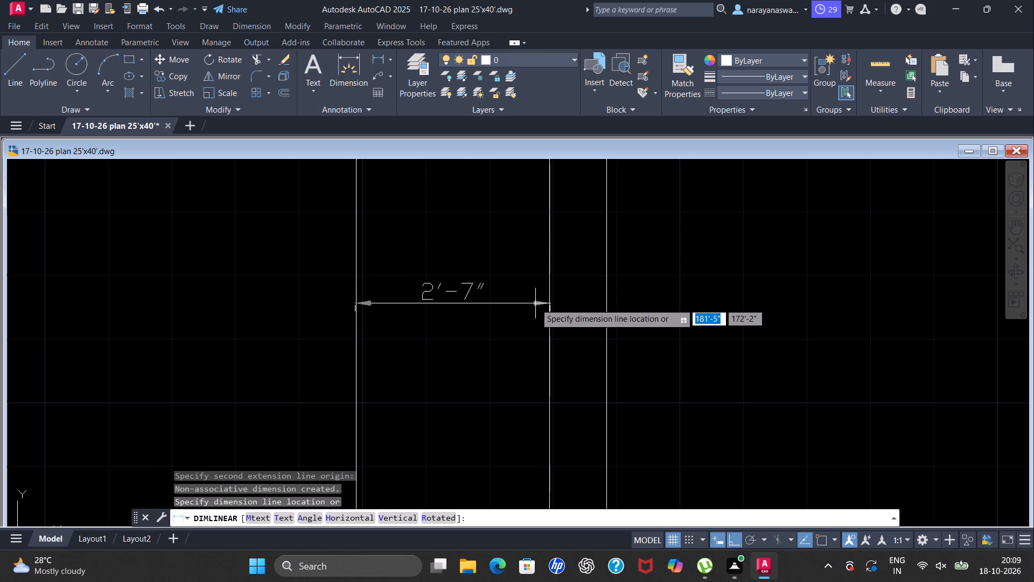
key("Escape")
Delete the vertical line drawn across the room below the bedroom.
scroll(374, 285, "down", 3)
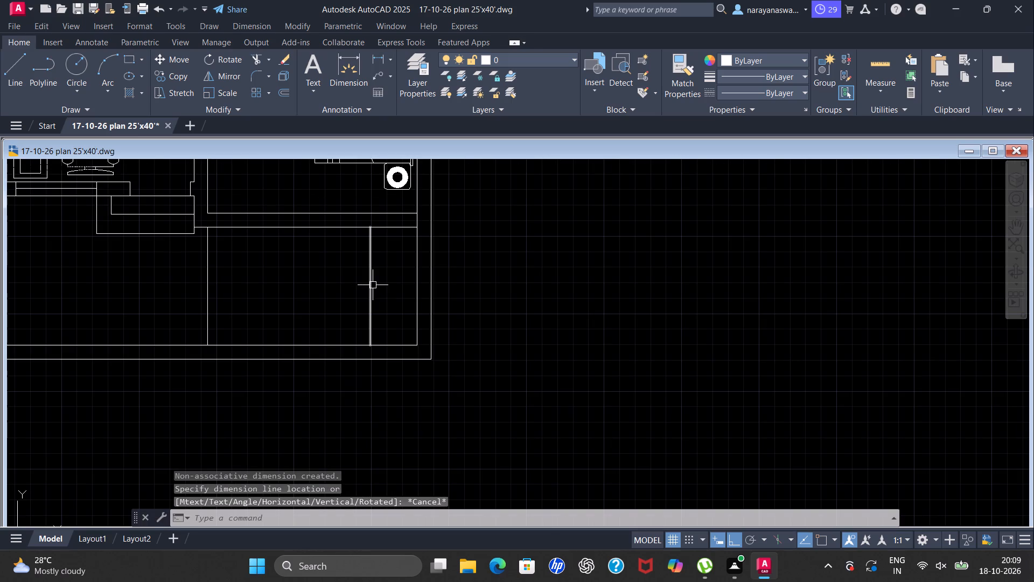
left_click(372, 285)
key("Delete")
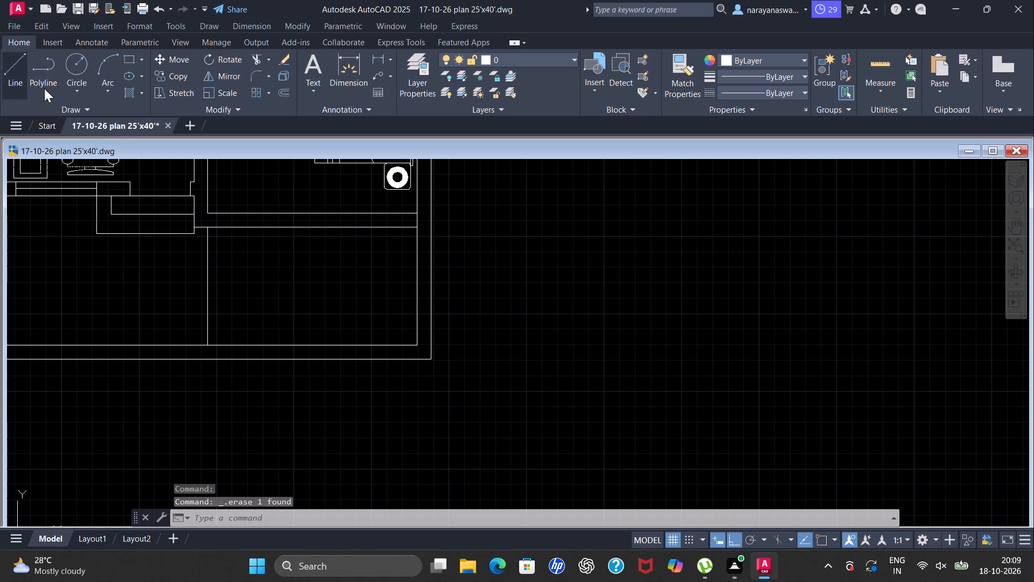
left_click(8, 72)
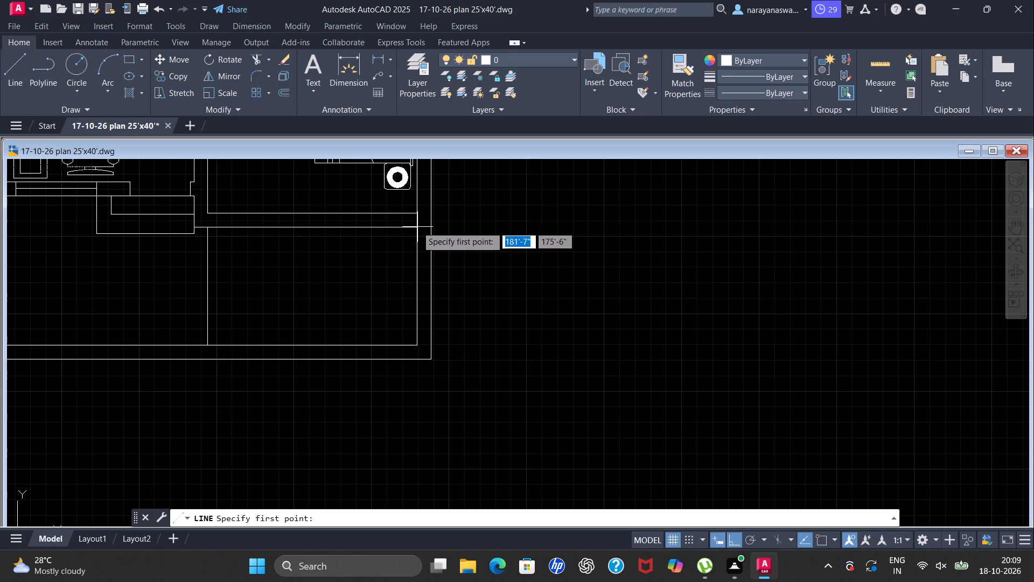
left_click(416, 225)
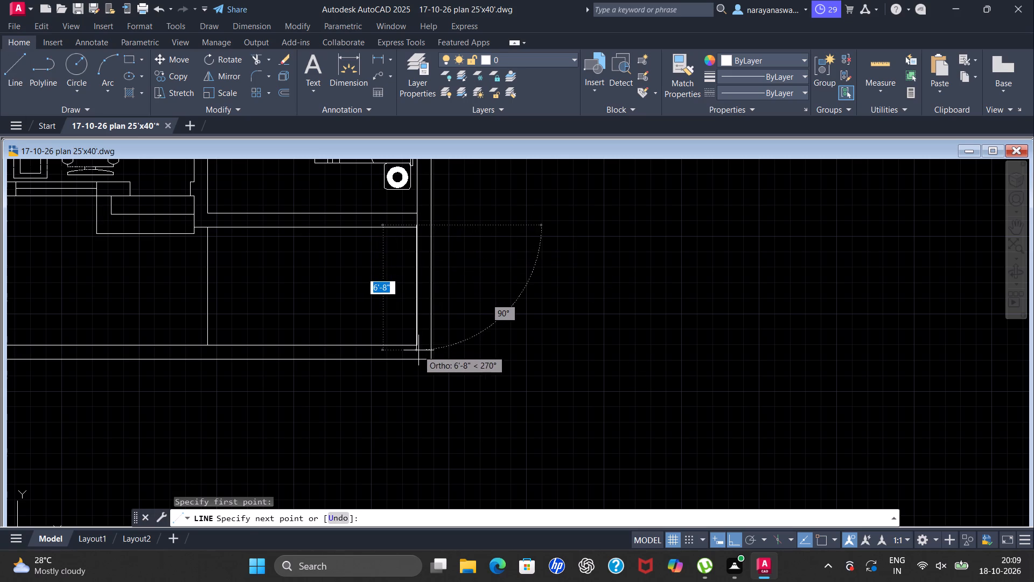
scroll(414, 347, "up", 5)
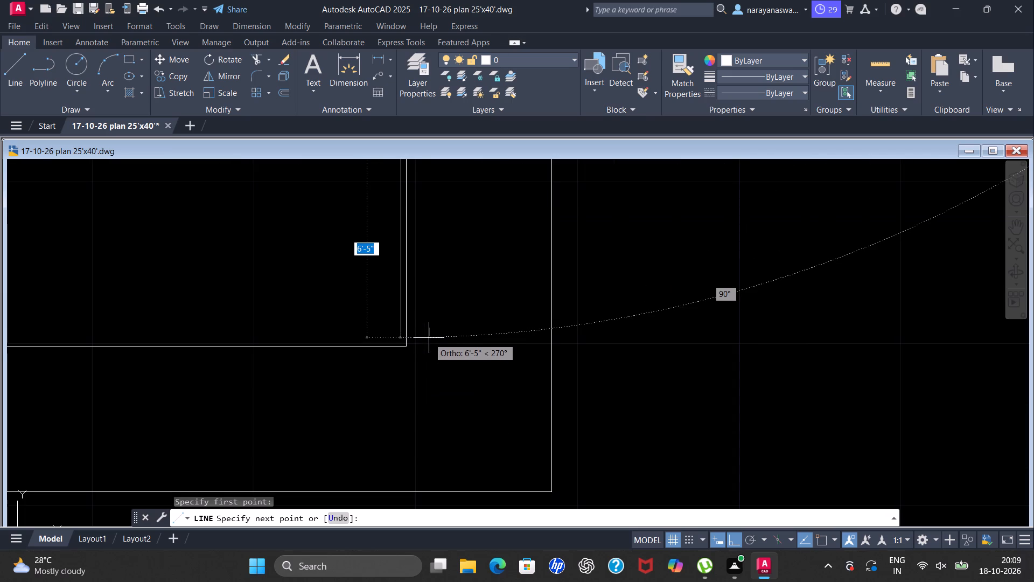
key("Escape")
Draw a vertical line along the outer side wall's inner face, from the bottom inner corner up to the bedroom's lower wall line.
scroll(364, 358, "down", 2)
key("space")
scroll(381, 351, "up", 2)
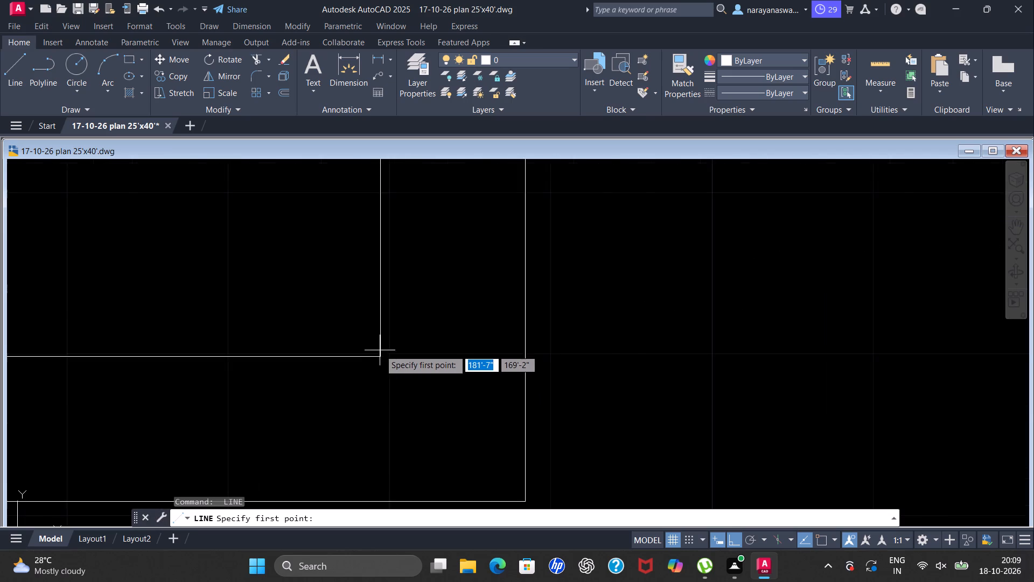
scroll(380, 350, "up", 4)
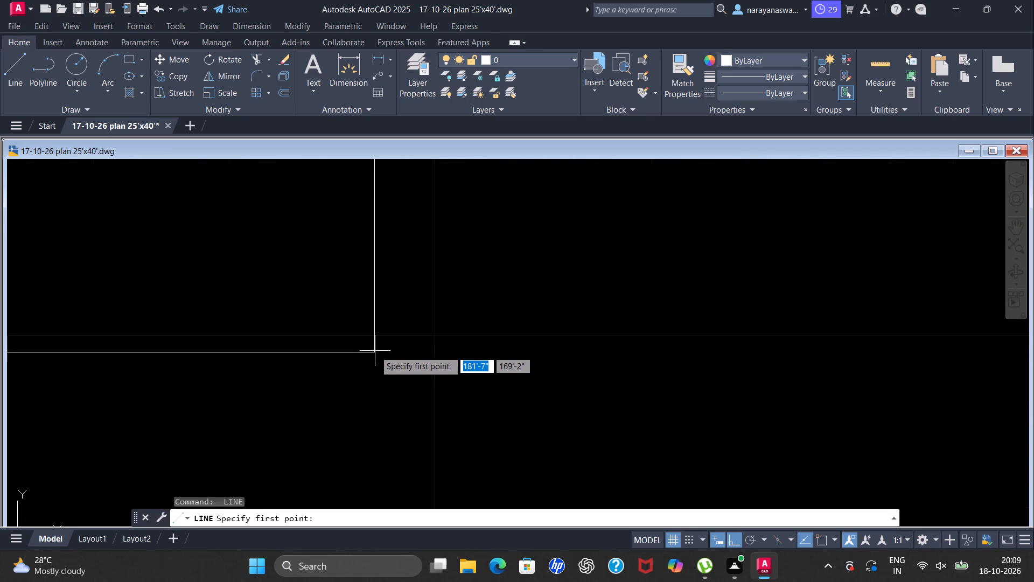
left_click(374, 352)
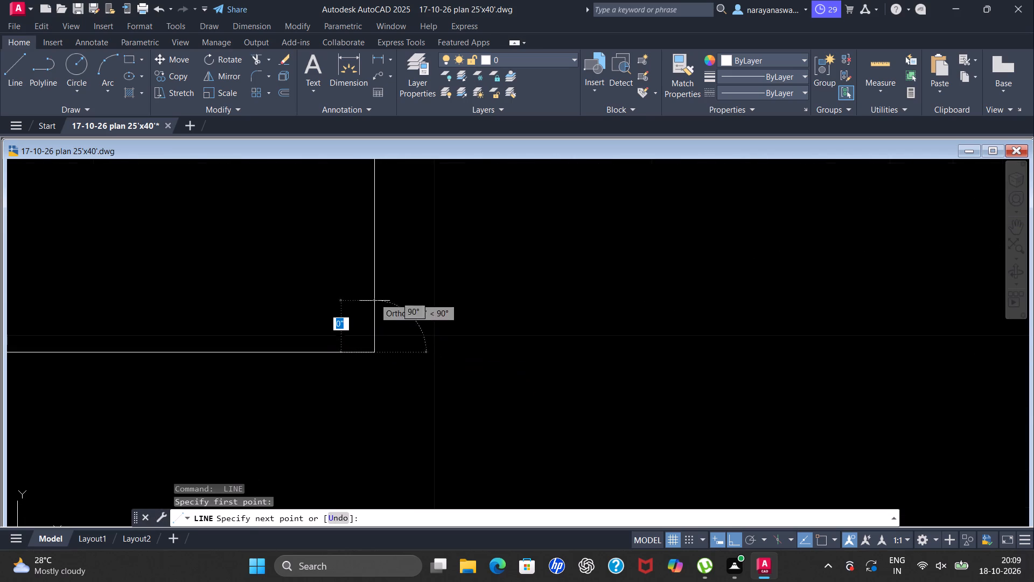
scroll(374, 291, "down", 12)
scroll(376, 215, "up", 3)
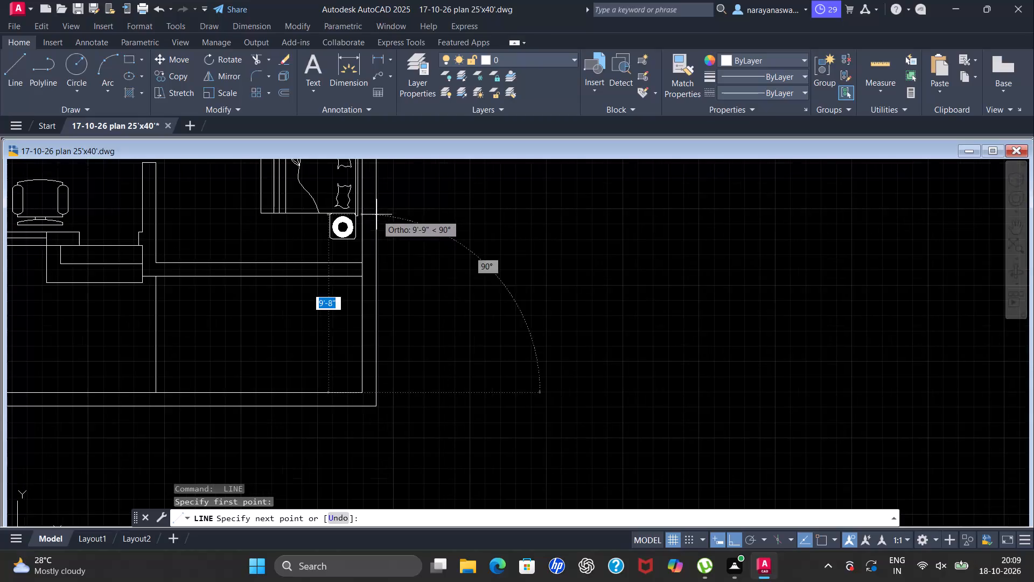
scroll(357, 307, "up", 4)
scroll(371, 269, "down", 3)
scroll(371, 242, "up", 2)
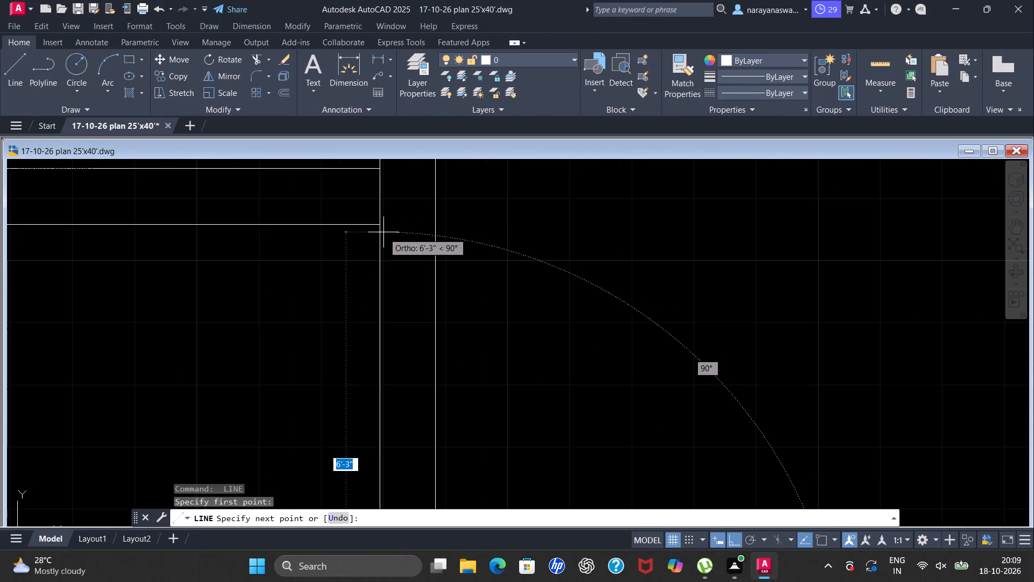
left_click(379, 225)
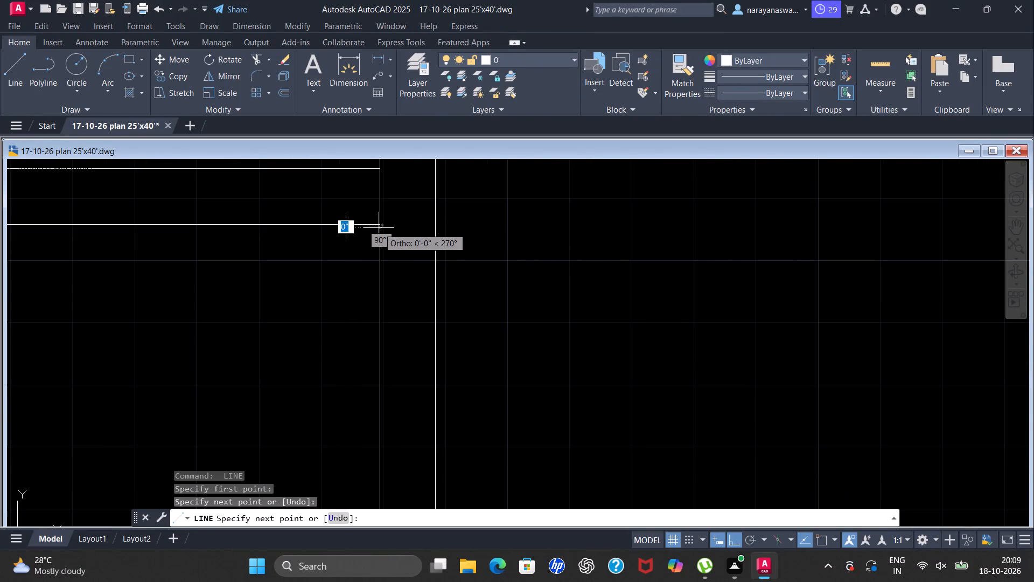
key("Escape")
Offset the new line on the outer wall's inner face 3' into the room below the bedroom.
scroll(388, 264, "down", 3)
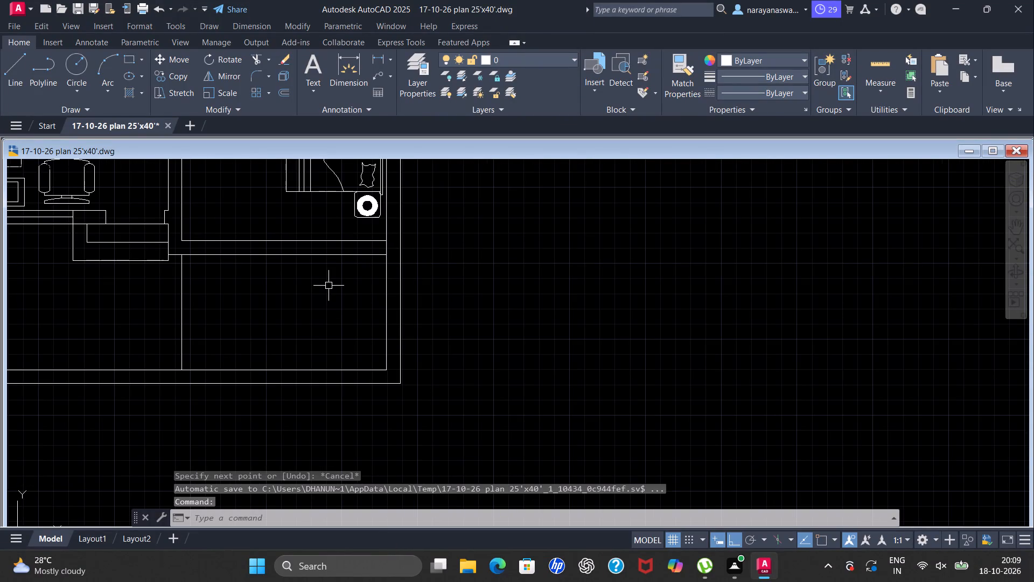
type("of")
key("Return")
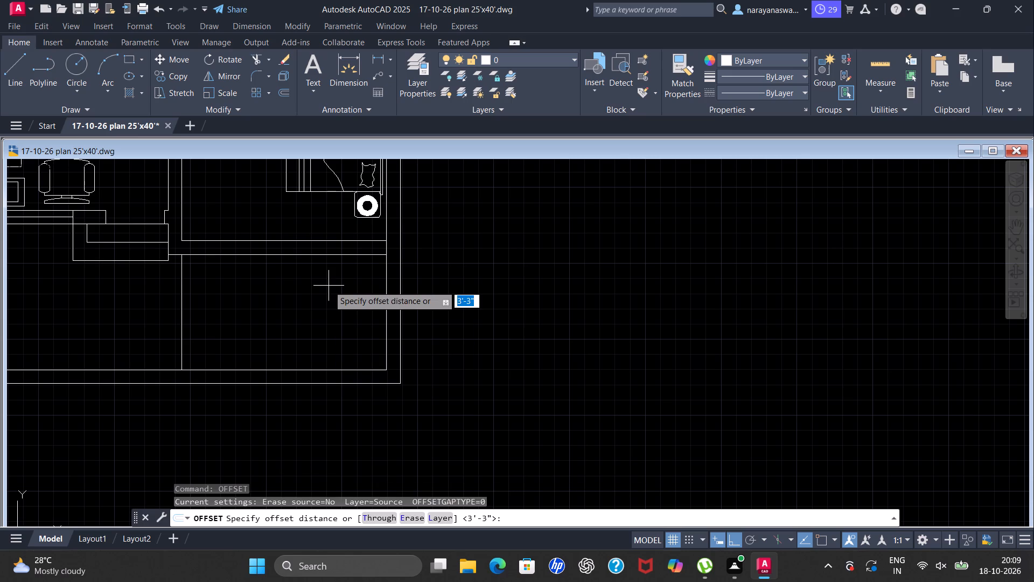
type("3'")
key("Return")
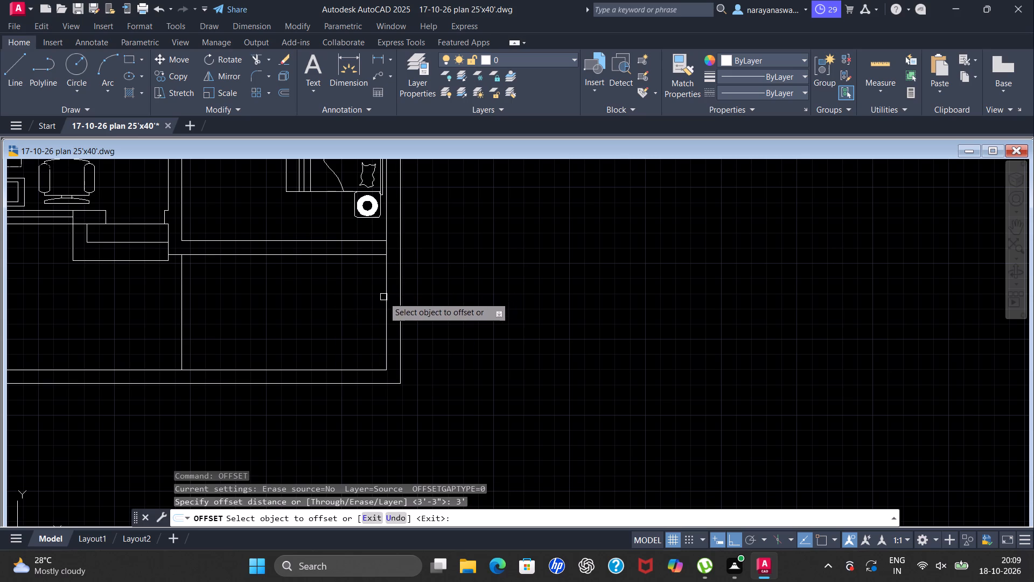
left_click(388, 302)
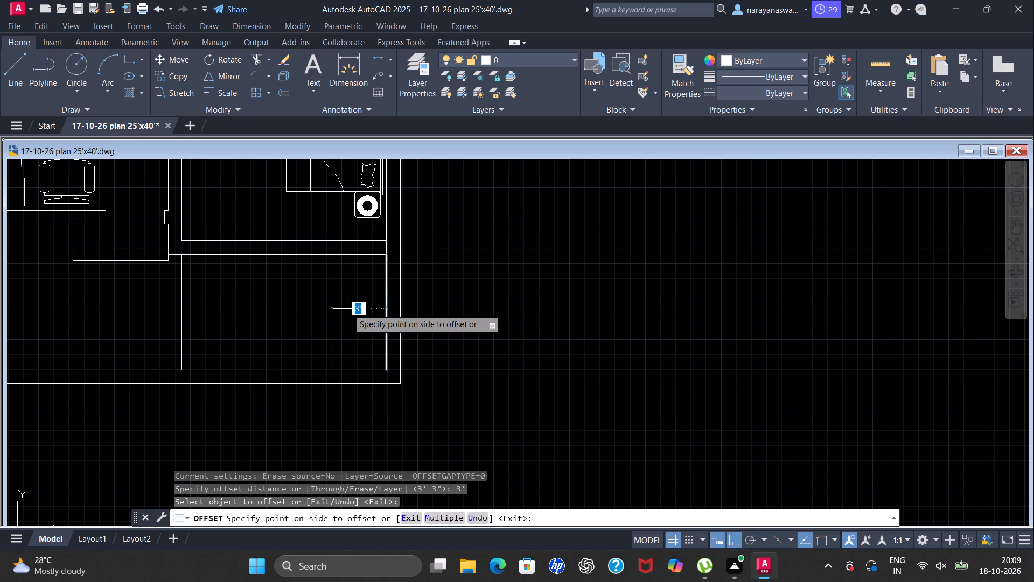
left_click(348, 309)
key("Escape")
Offset the 3' line successively at 1' spacing toward the entrance steps, adding eight stair tread lines.
key("space")
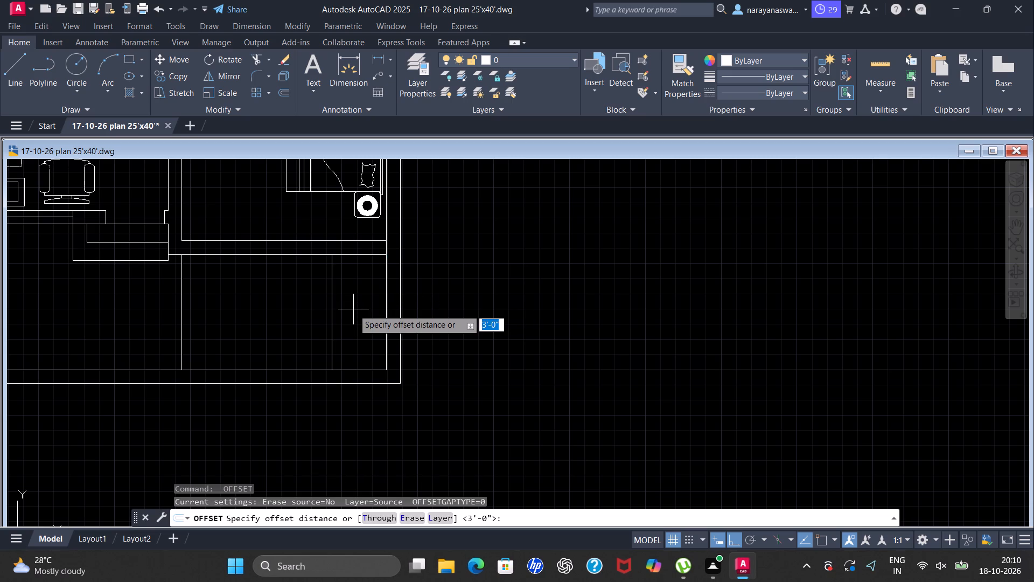
type("1'")
key("Return")
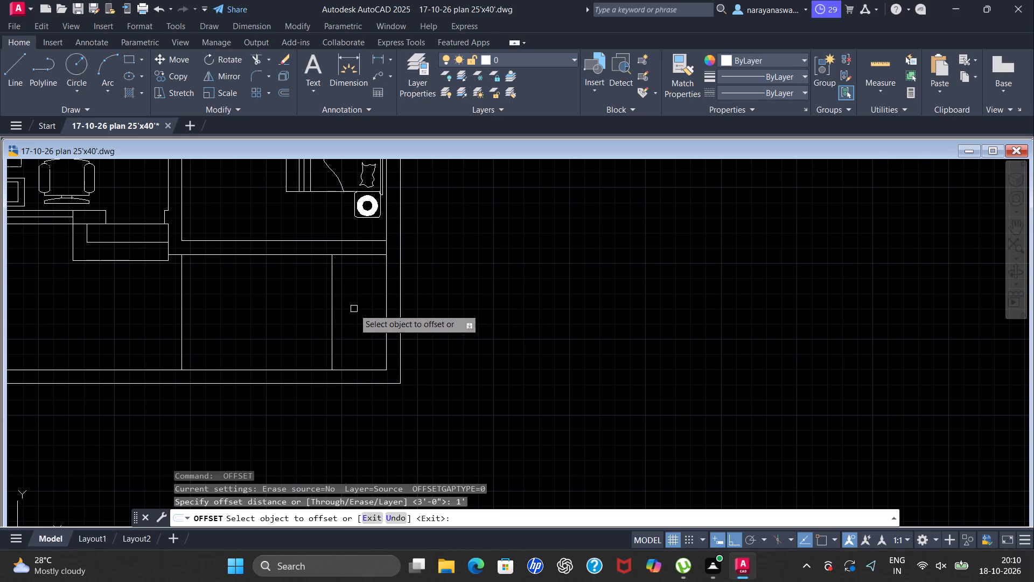
left_click(330, 307)
left_click(315, 314)
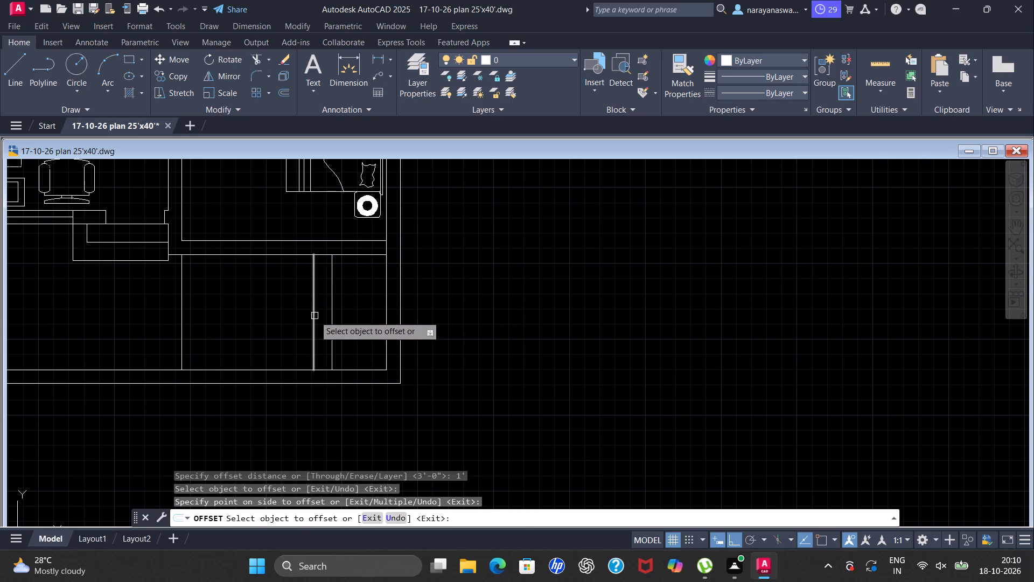
left_click(315, 314)
left_click(287, 310)
left_click(293, 310)
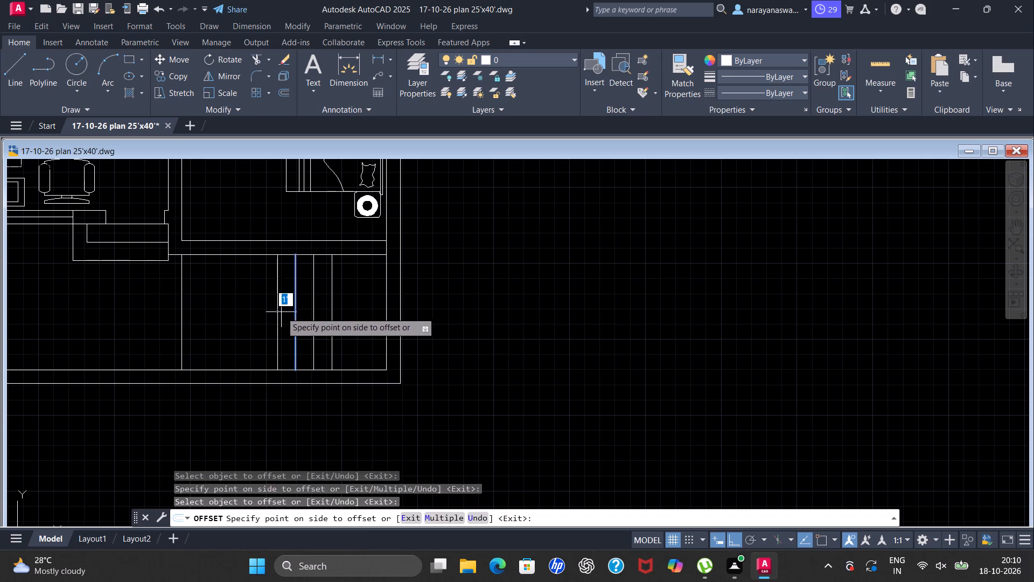
left_click(281, 312)
left_click(280, 304)
left_click(251, 304)
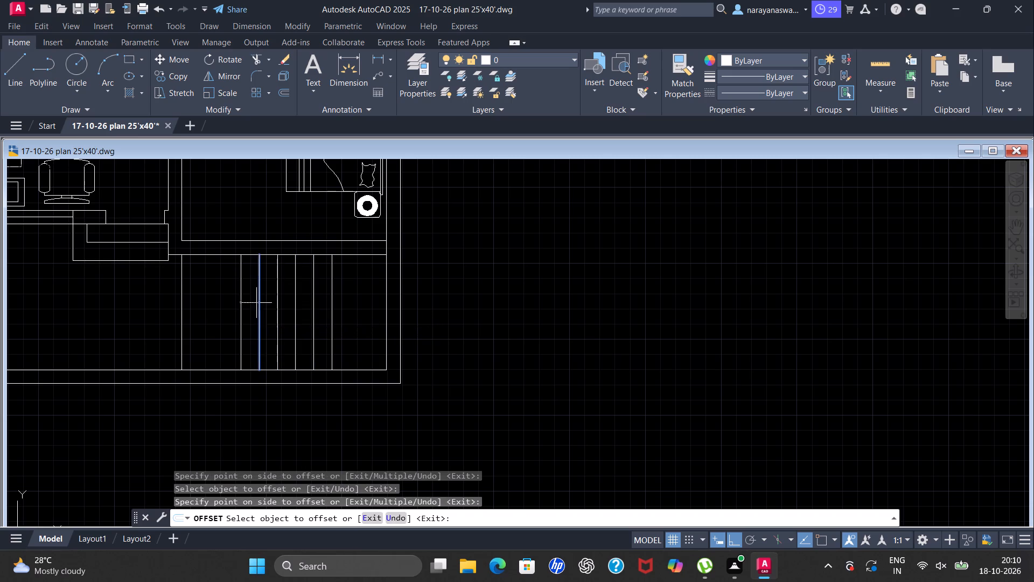
left_click(256, 303)
left_click(239, 302)
left_click(240, 303)
left_click(208, 297)
left_click(221, 297)
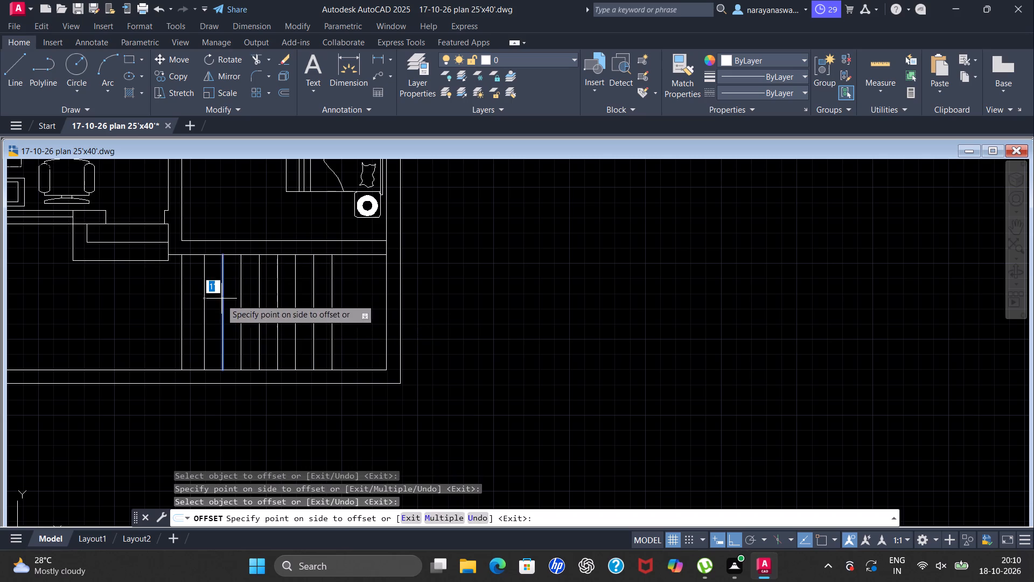
left_click(209, 299)
left_click(203, 300)
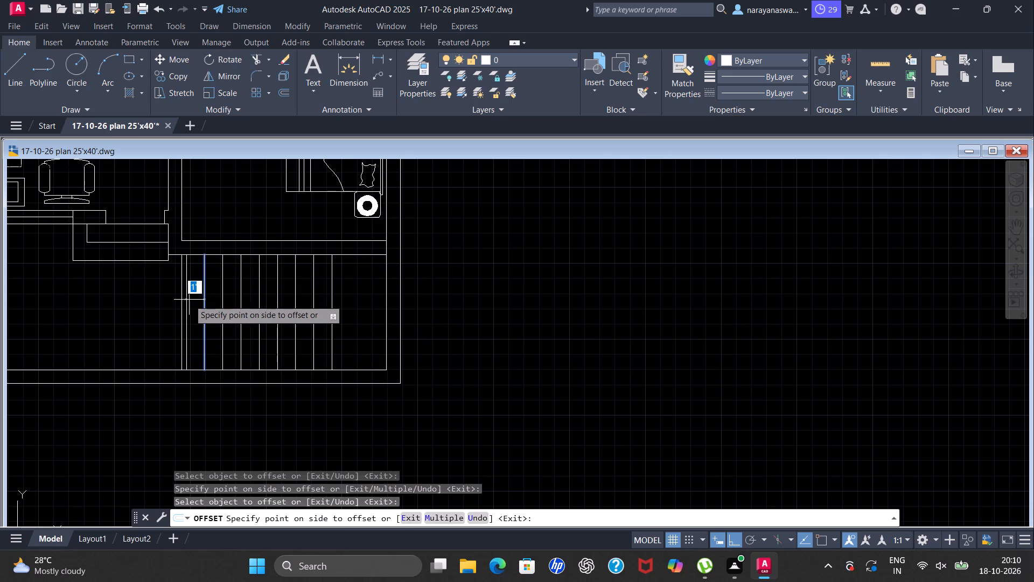
left_click(189, 300)
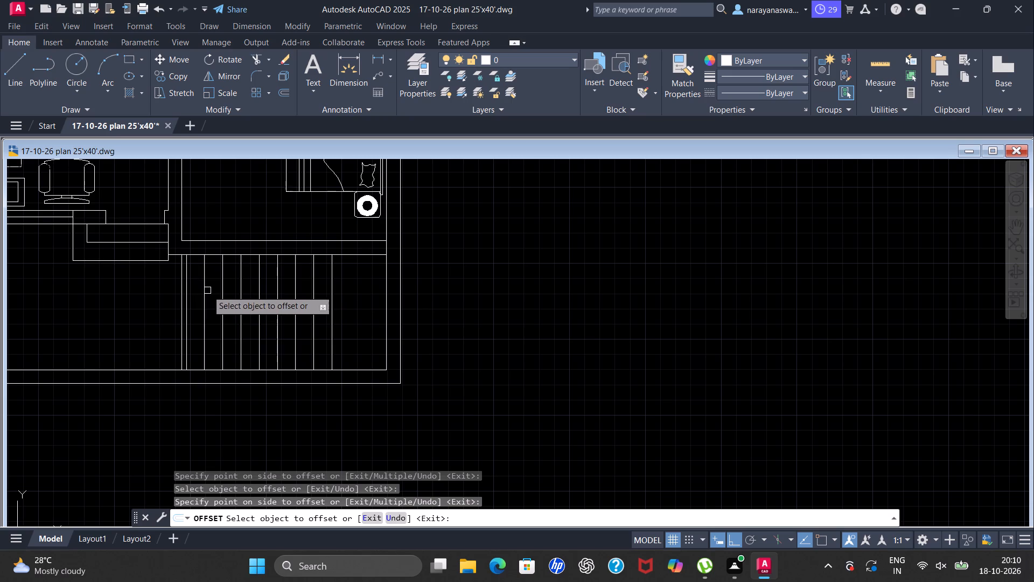
key("Escape")
Delete the old partition wall line just beyond the last stair tread line.
scroll(166, 295, "up", 2)
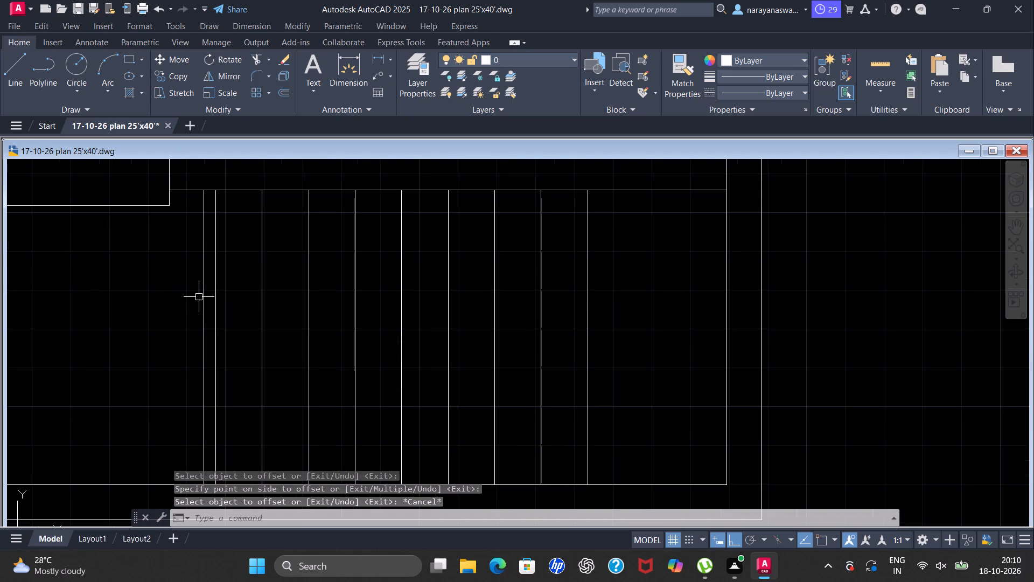
left_click(205, 298)
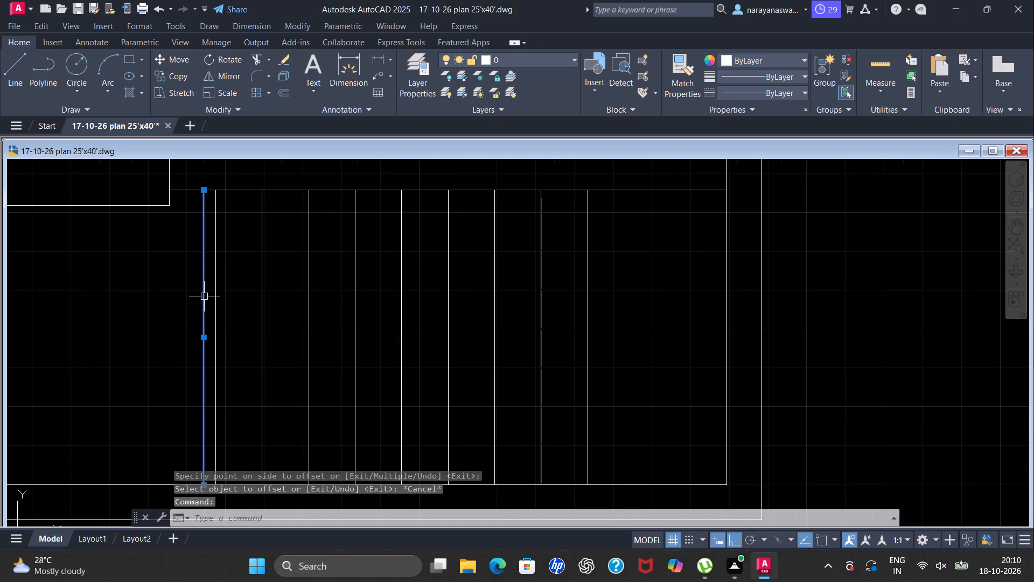
key("Delete")
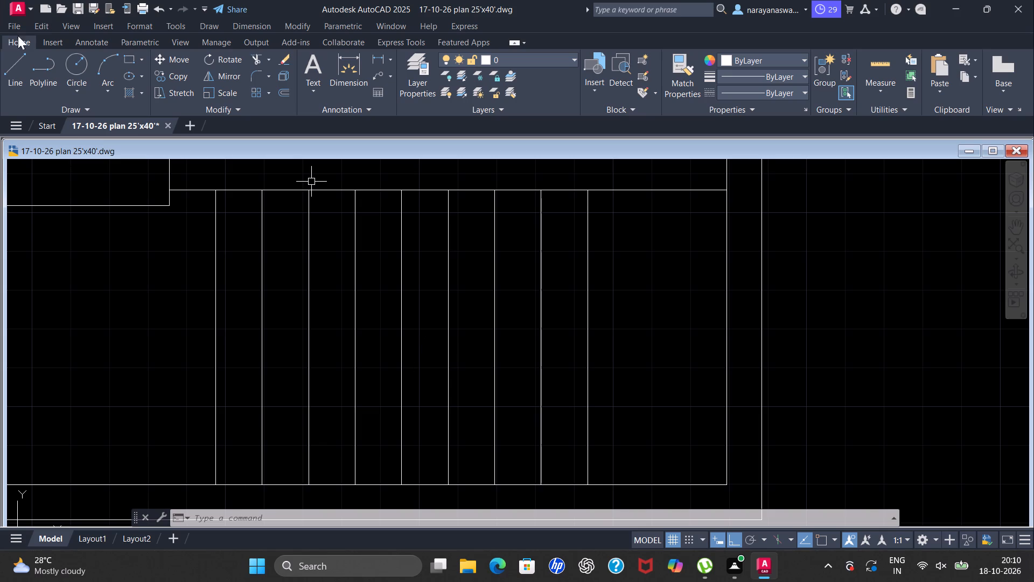
Turn object snap on and draw a horizontal line across the stair treads, from the last tread line's midpoint to the first's.
left_click(7, 70)
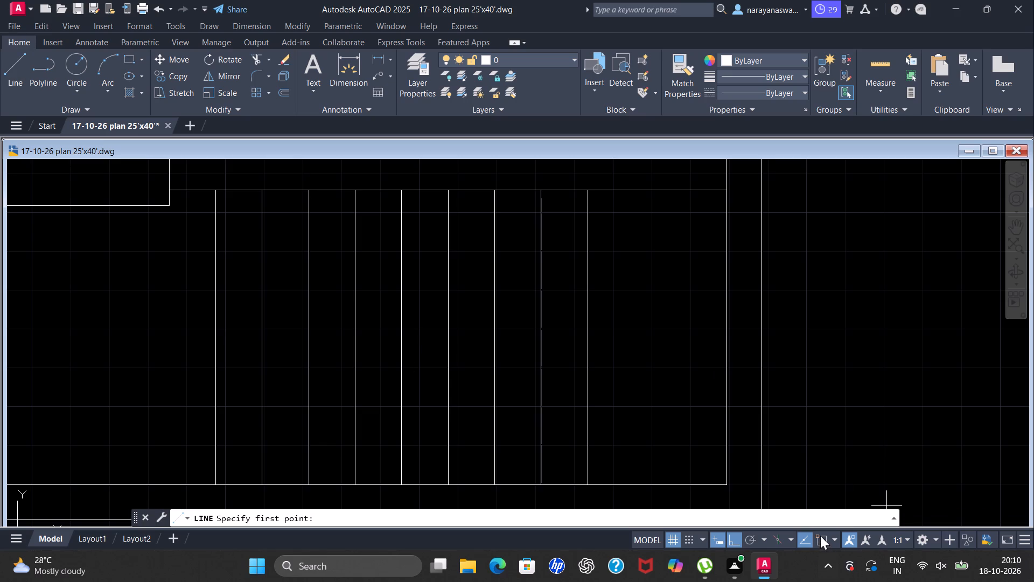
left_click(820, 536)
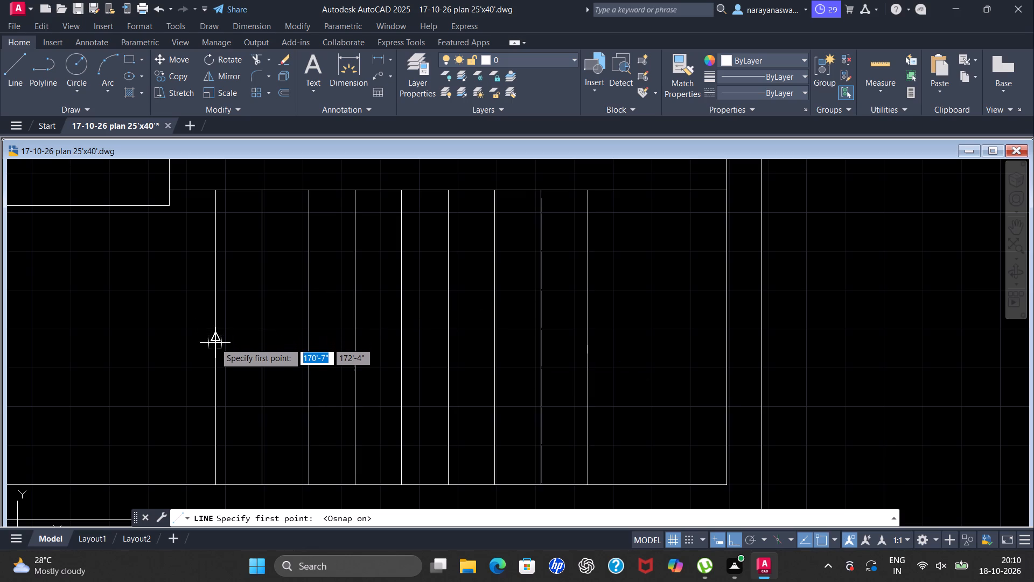
left_click_drag(215, 337, 228, 337)
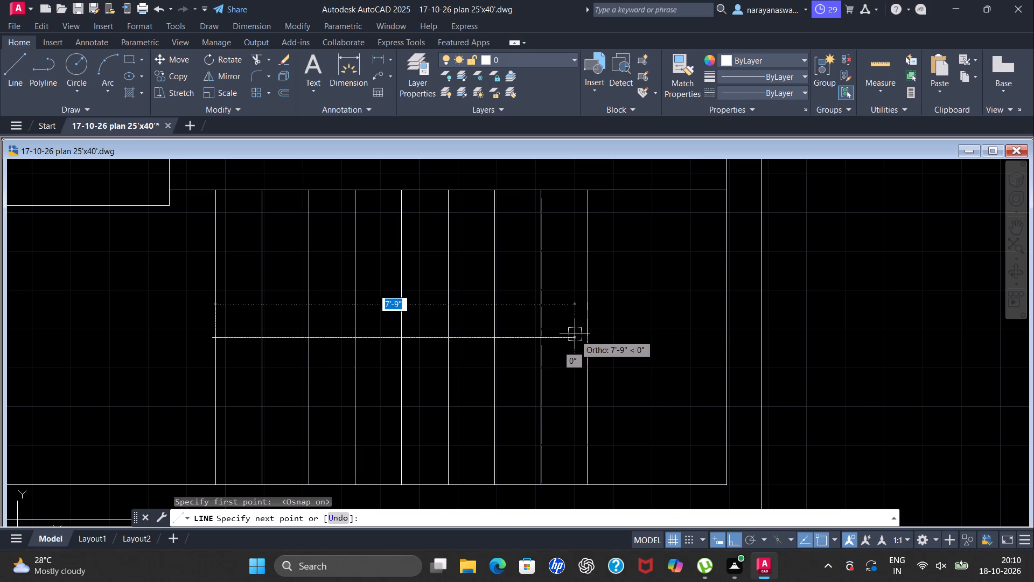
left_click(590, 341)
key("space")
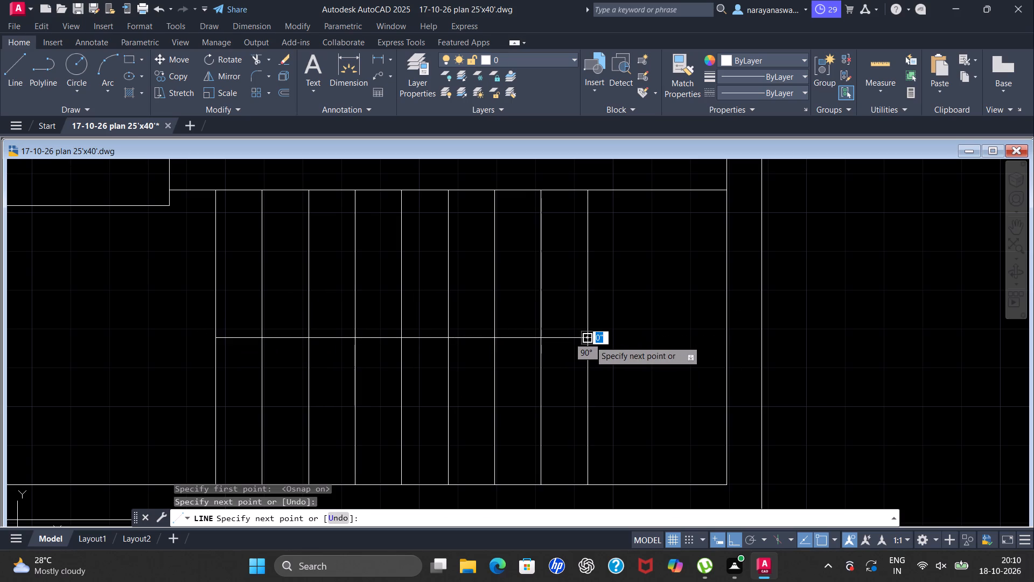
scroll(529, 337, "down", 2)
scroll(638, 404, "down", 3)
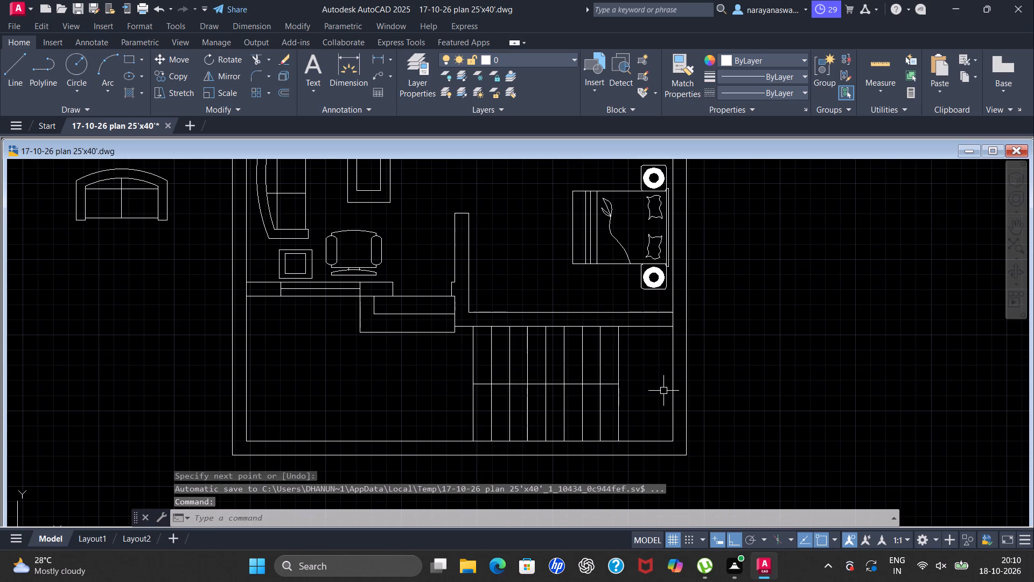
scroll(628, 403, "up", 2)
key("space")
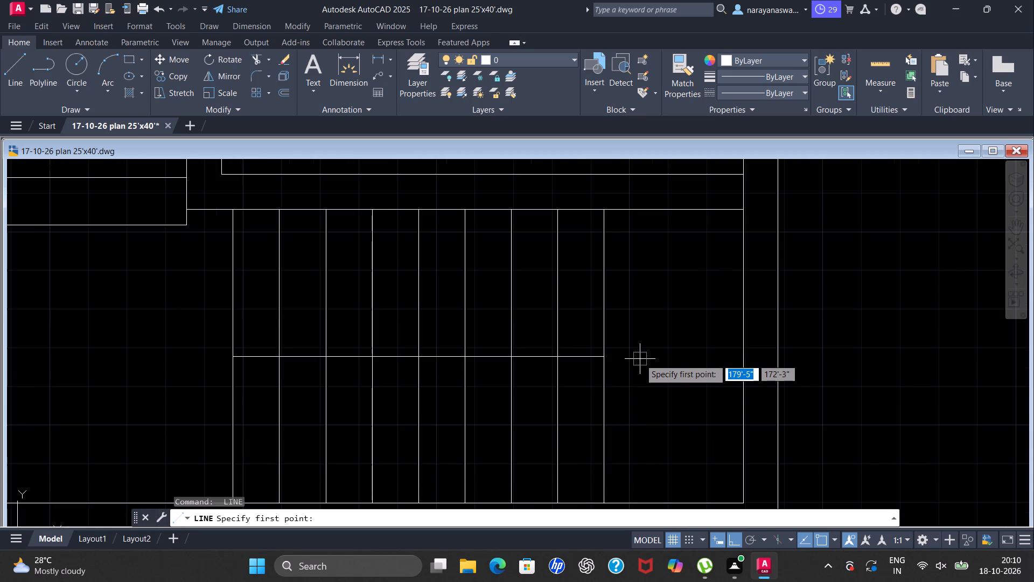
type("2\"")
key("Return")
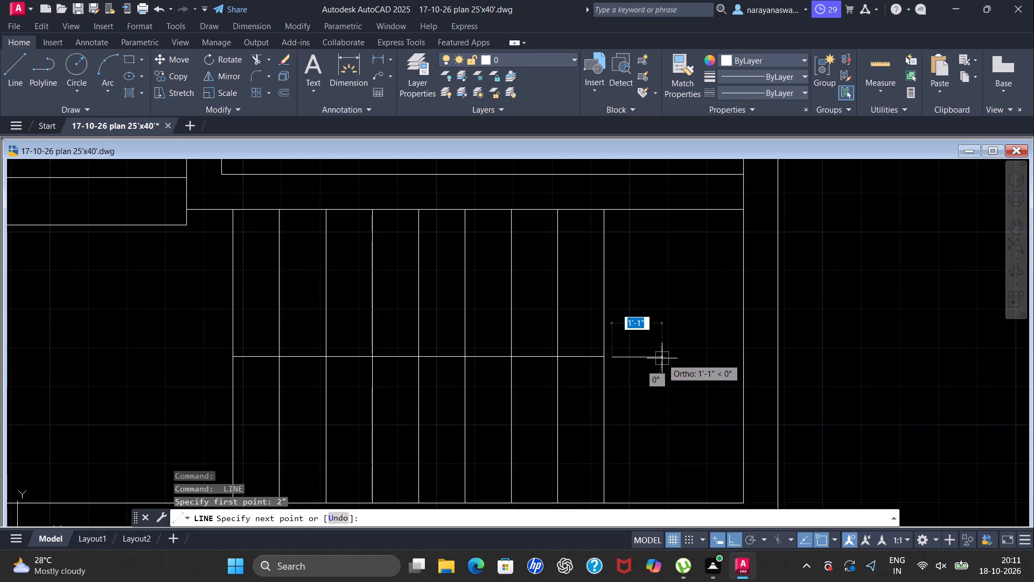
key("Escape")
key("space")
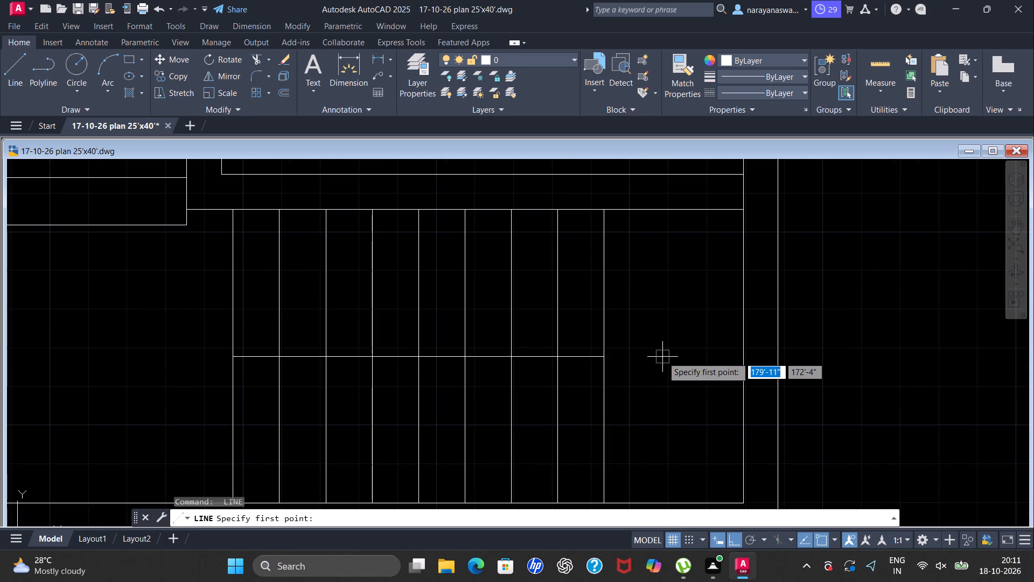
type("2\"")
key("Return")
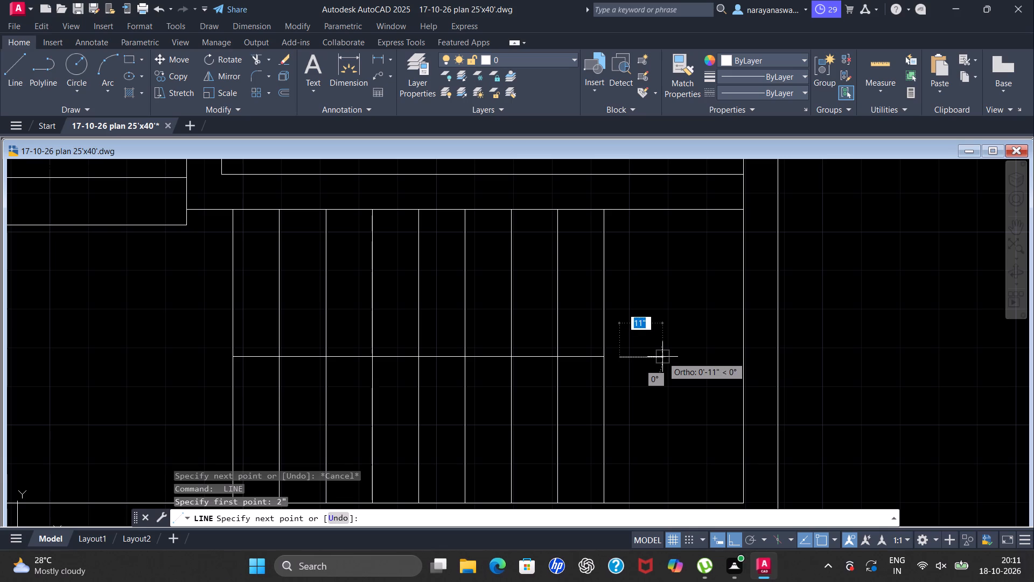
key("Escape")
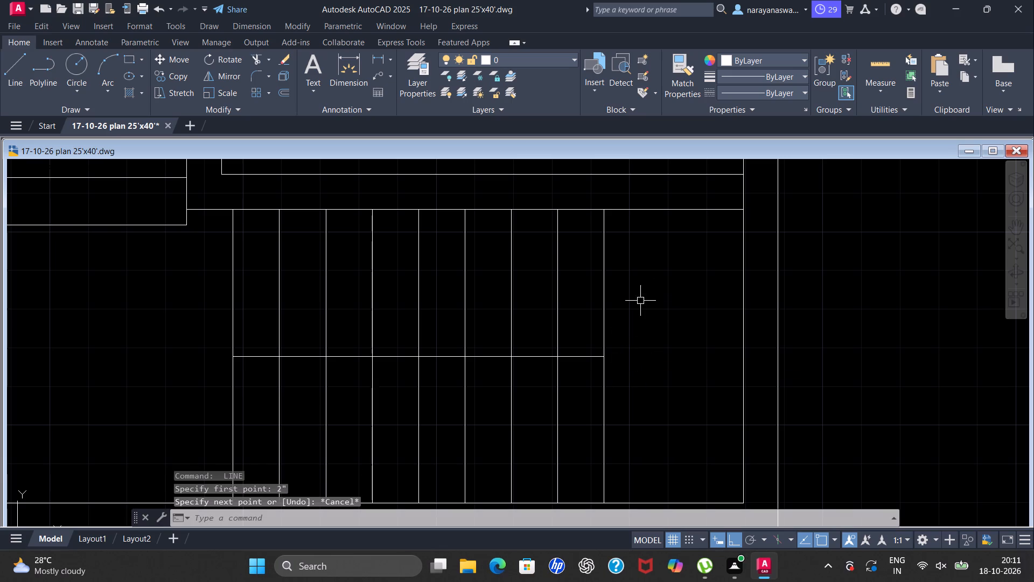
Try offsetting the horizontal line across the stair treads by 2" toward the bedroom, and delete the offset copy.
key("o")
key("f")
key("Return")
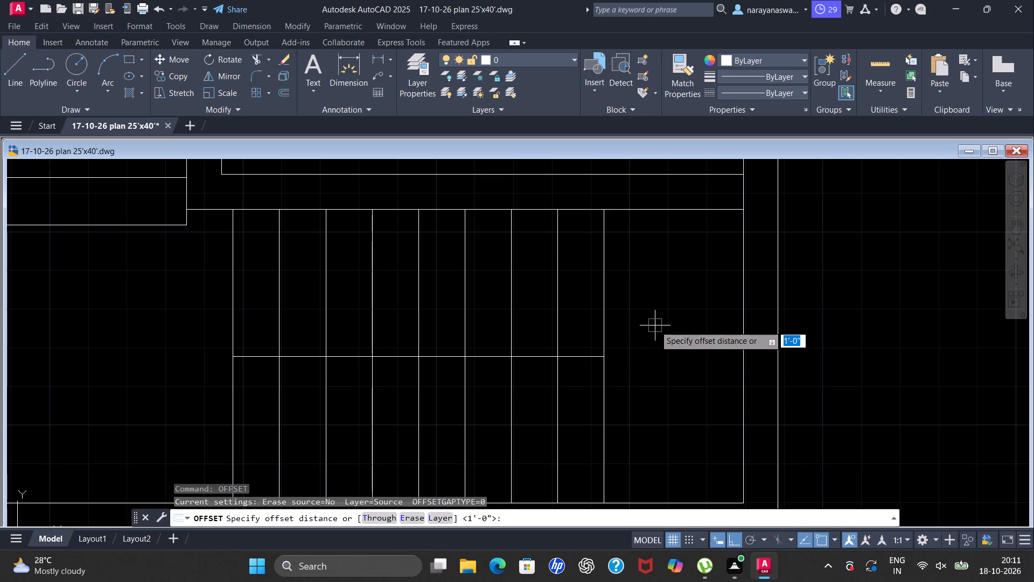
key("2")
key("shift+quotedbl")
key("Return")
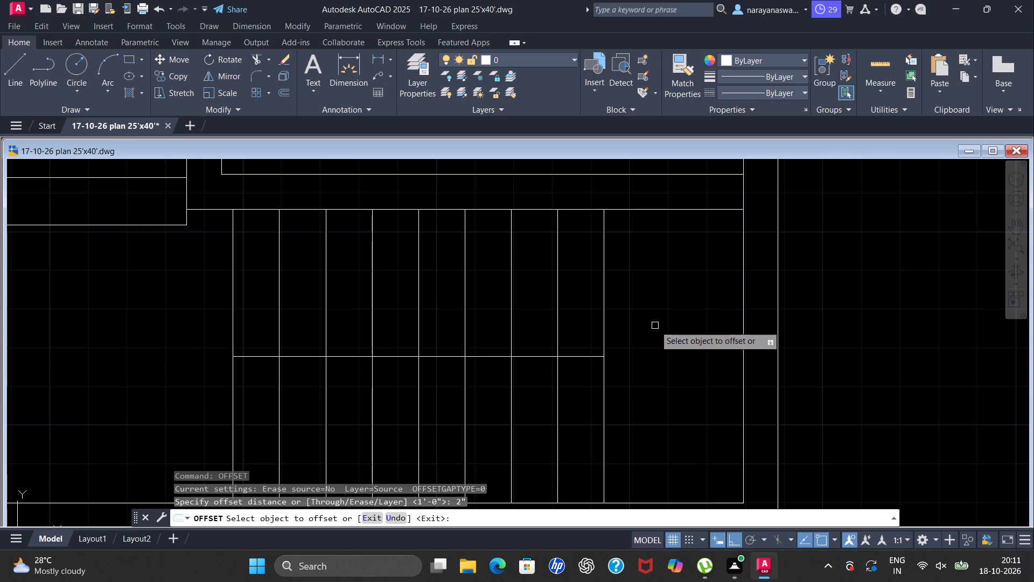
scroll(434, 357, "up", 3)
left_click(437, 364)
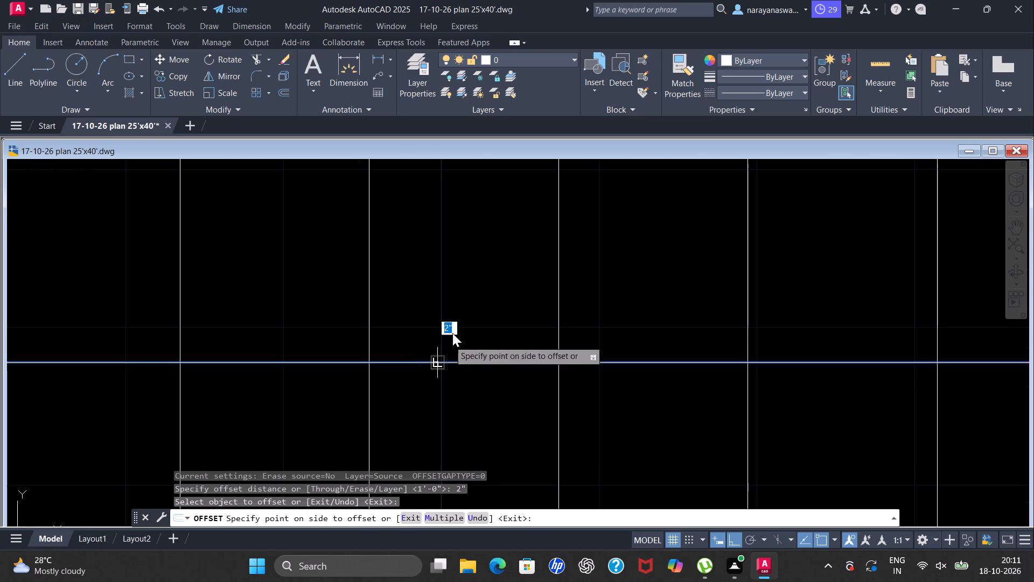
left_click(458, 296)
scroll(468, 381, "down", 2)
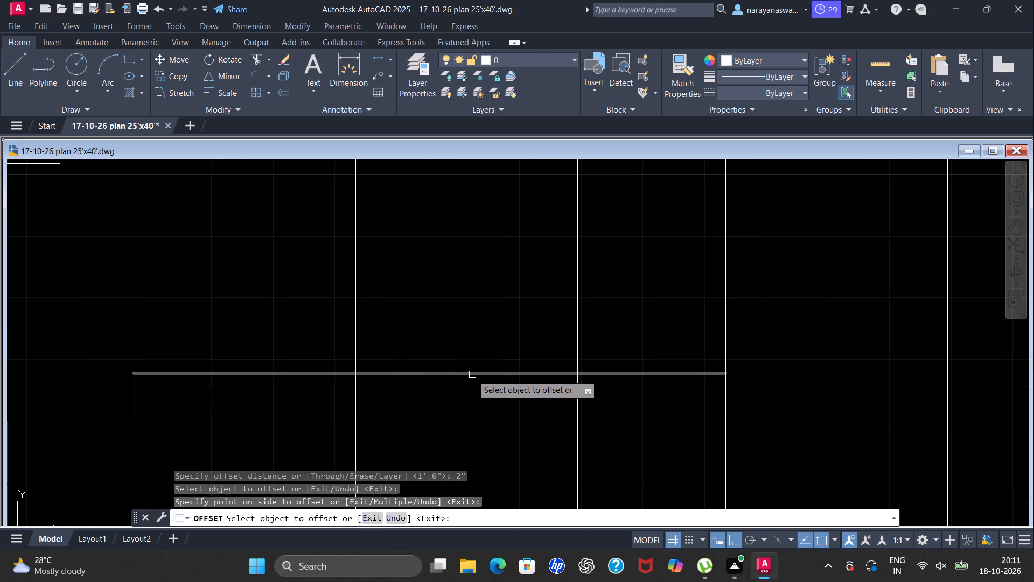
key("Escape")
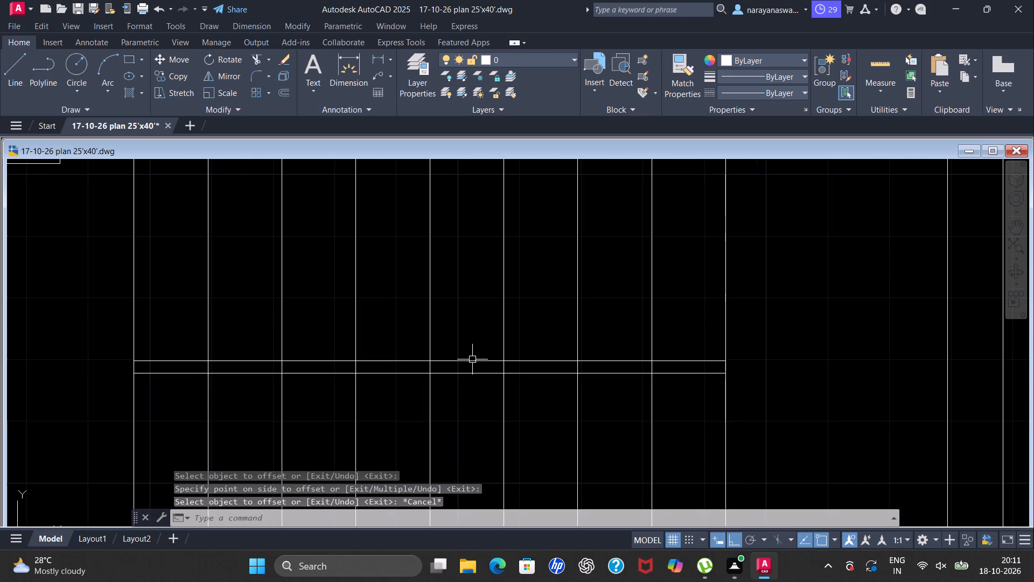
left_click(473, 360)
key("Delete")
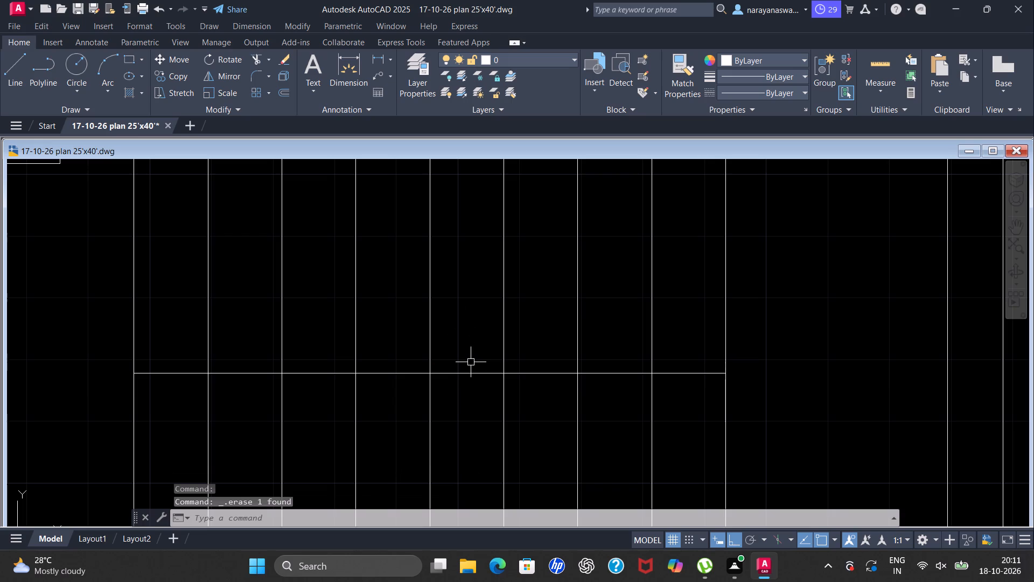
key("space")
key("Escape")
Offset the horizontal line across the stair treads by 1" on both sides.
type("of")
key("Return")
key("1")
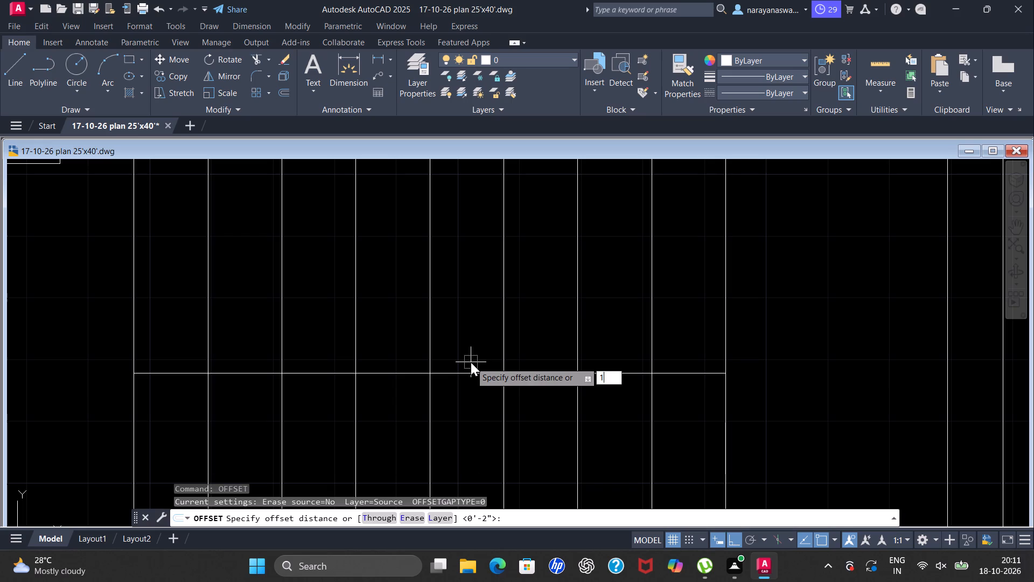
key("shift+quotedbl")
key("Return")
scroll(465, 377, "up", 3)
left_click(477, 371)
left_click(484, 327)
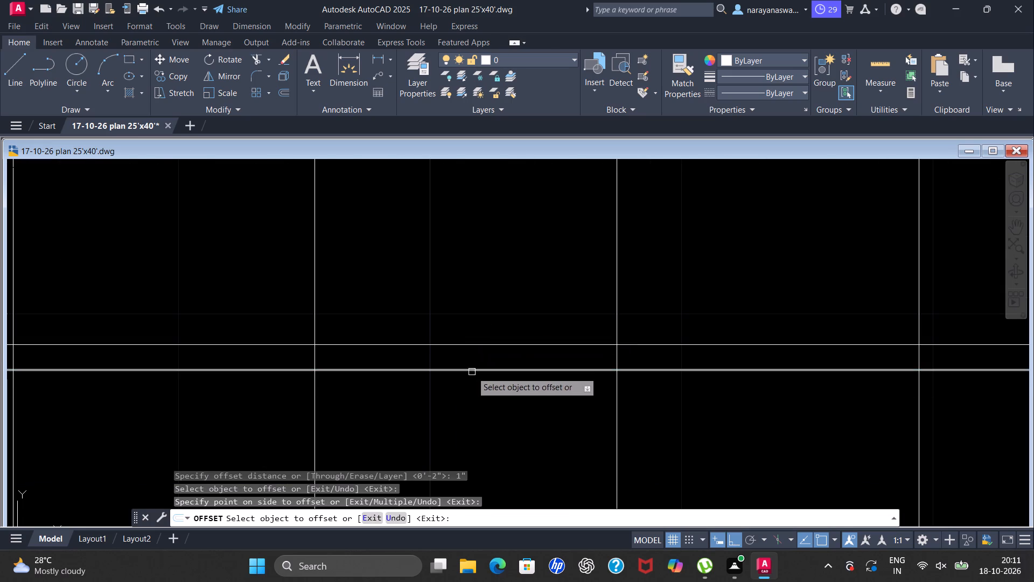
left_click(473, 372)
left_click(469, 383)
key("Escape")
scroll(479, 380, "down", 3)
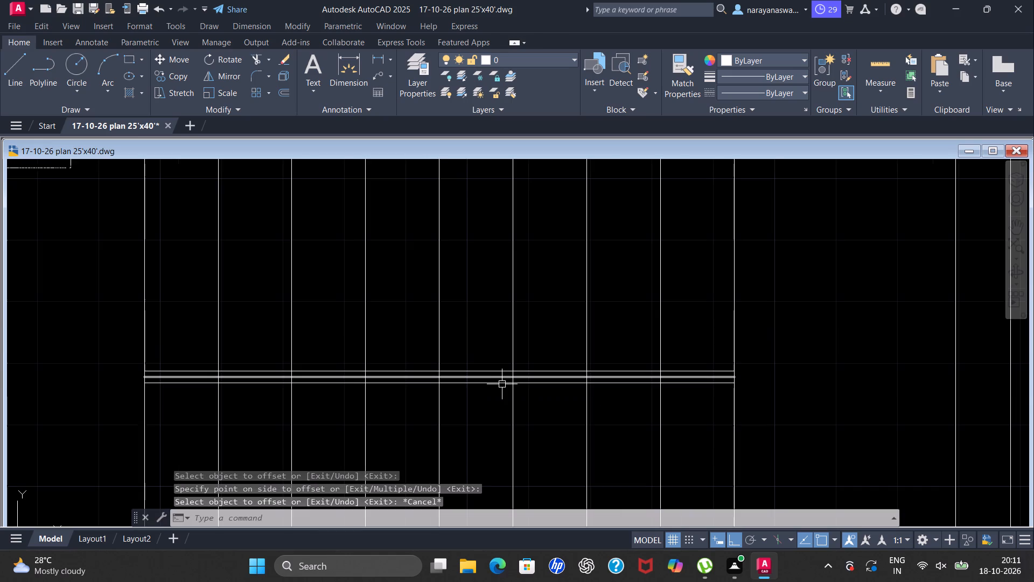
Trim the centre line and the second and third tread lines, counted from the landing, inside the gap between the two offset lines.
scroll(518, 389, "up", 1)
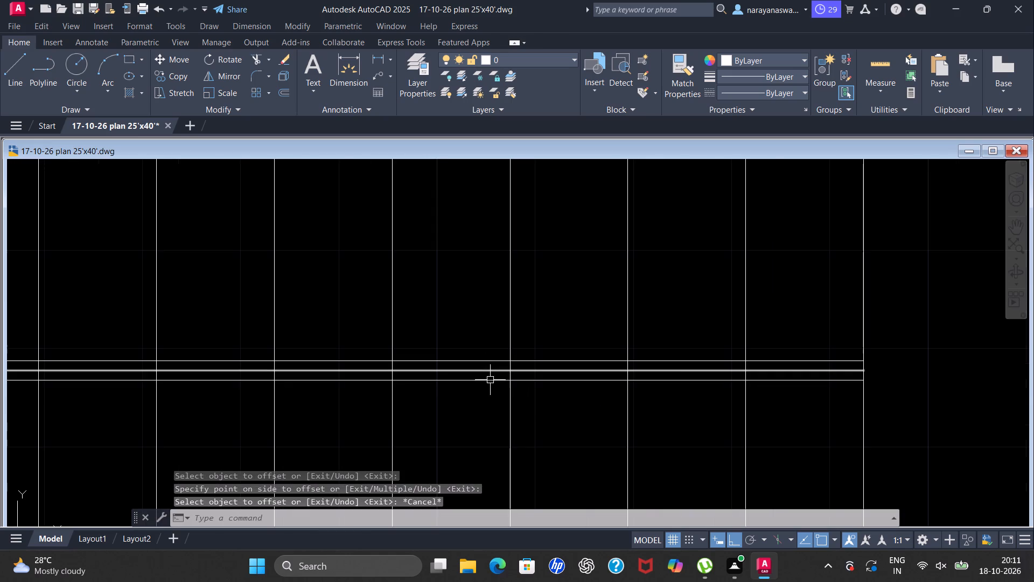
key("t")
key("r")
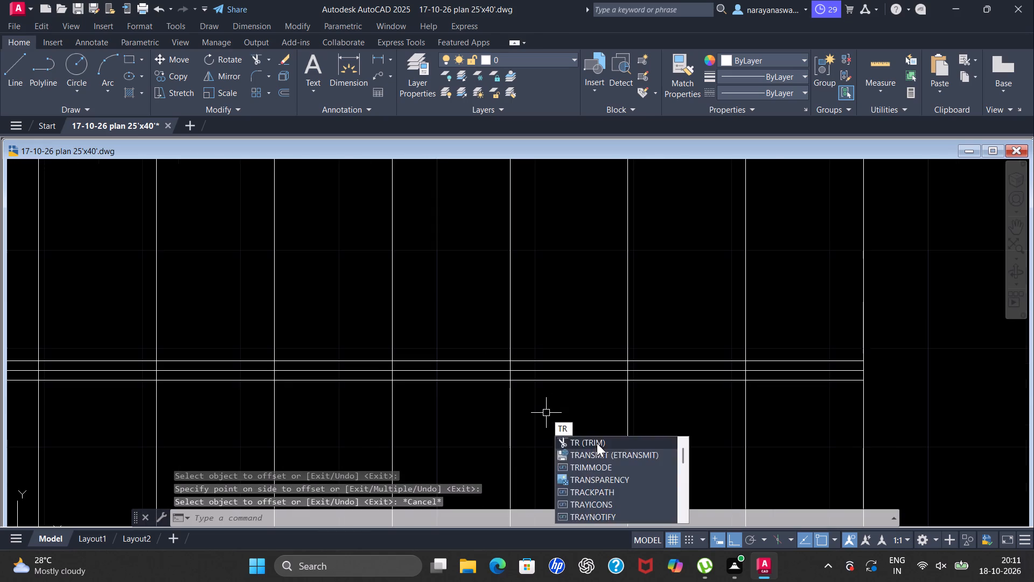
left_click(597, 441)
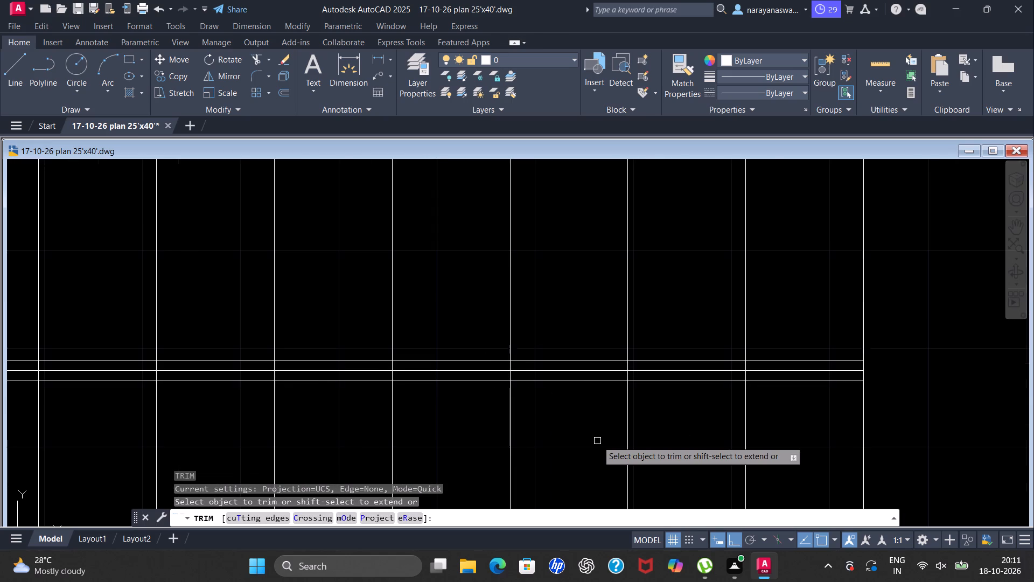
scroll(597, 441, "up", 1)
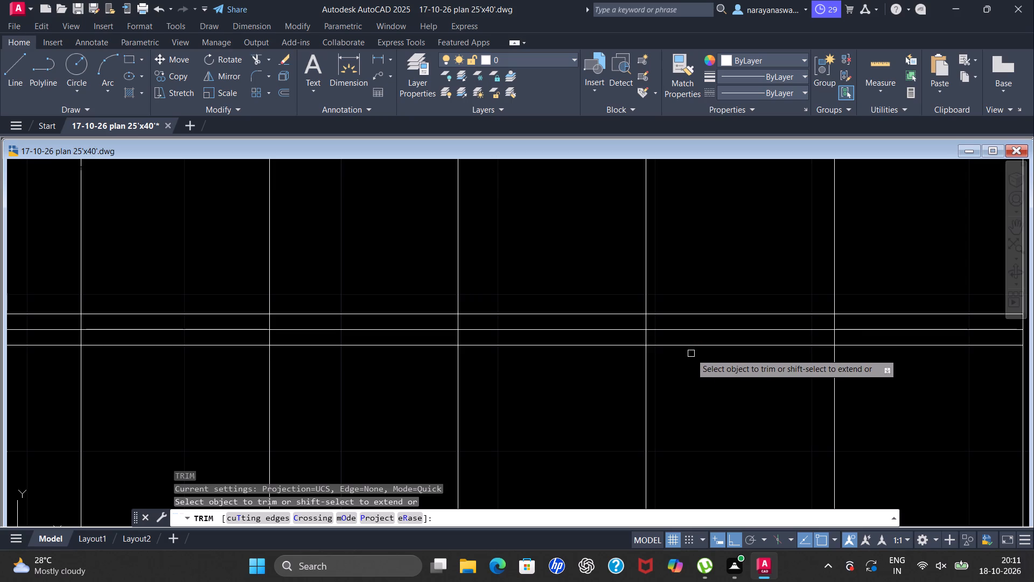
scroll(399, 377, "down", 1)
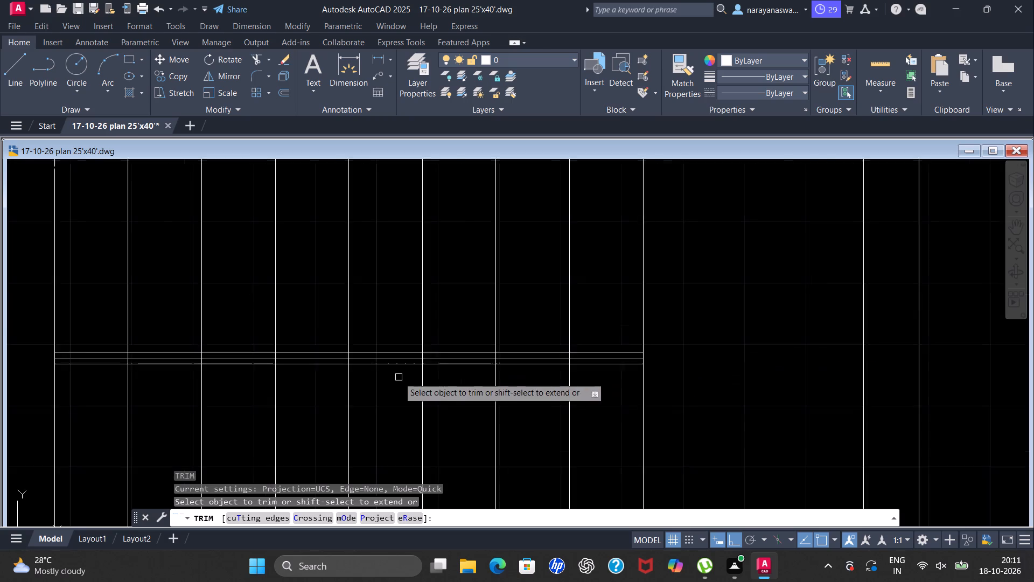
scroll(399, 377, "down", 2)
scroll(504, 397, "up", 3)
left_click(581, 247)
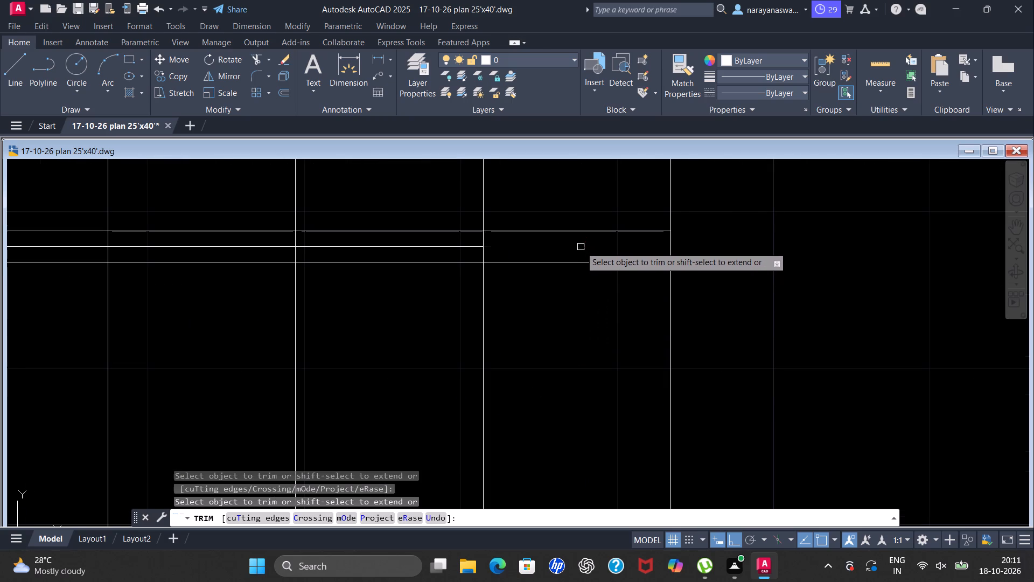
left_click_drag(505, 245, 460, 250)
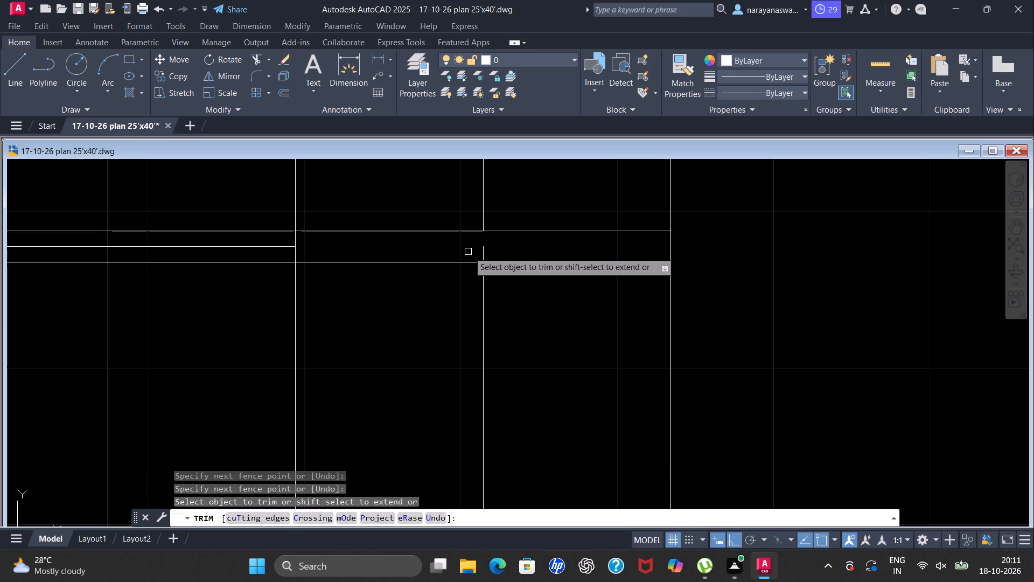
left_click(486, 250)
scroll(457, 262, "down", 3)
scroll(378, 253, "up", 3)
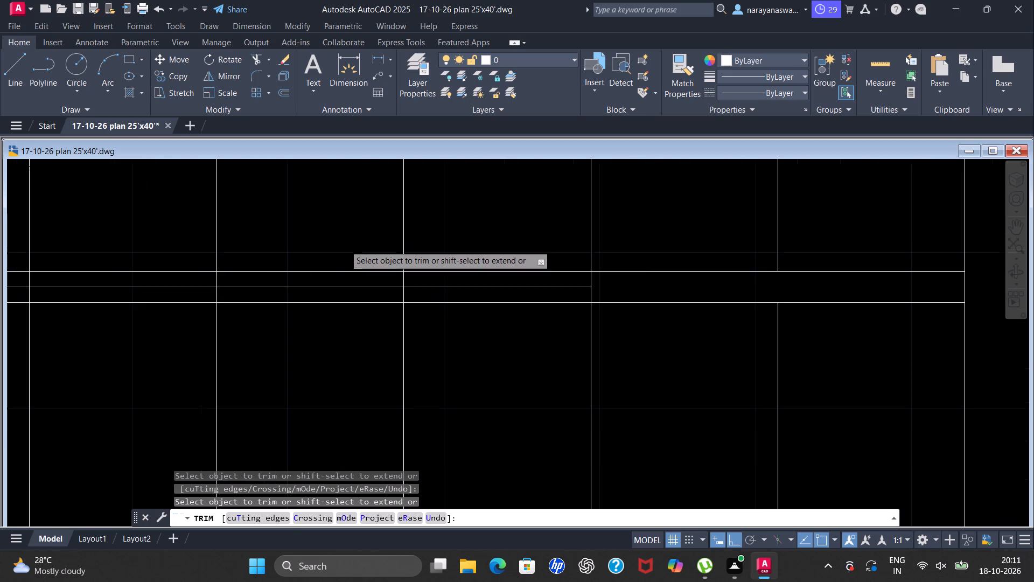
scroll(592, 285, "up", 3)
left_click_drag(611, 267, 564, 311)
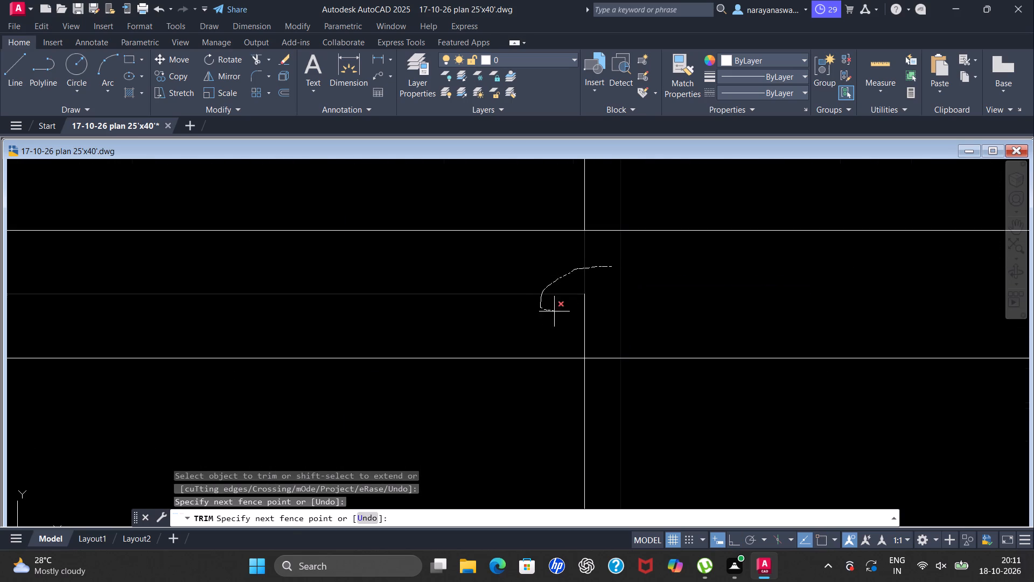
left_click_drag(564, 311, 596, 308)
Trim the five remaining interior tread lines and the rest of the centre line inside the gap between the flights.
scroll(591, 309, "down", 3)
scroll(369, 285, "up", 2)
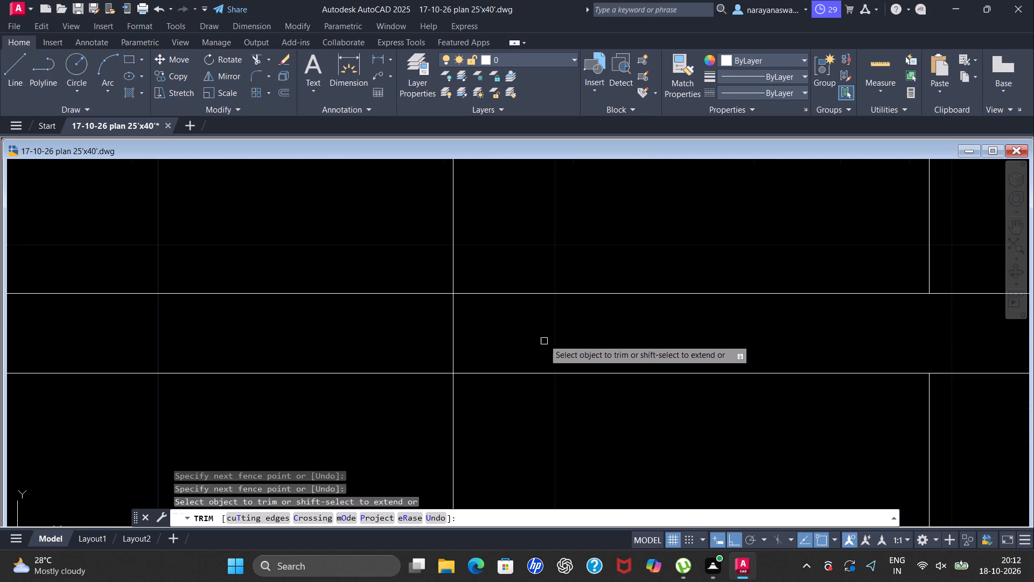
left_click_drag(532, 334, 304, 325)
scroll(341, 338, "down", 3)
scroll(214, 333, "up", 2)
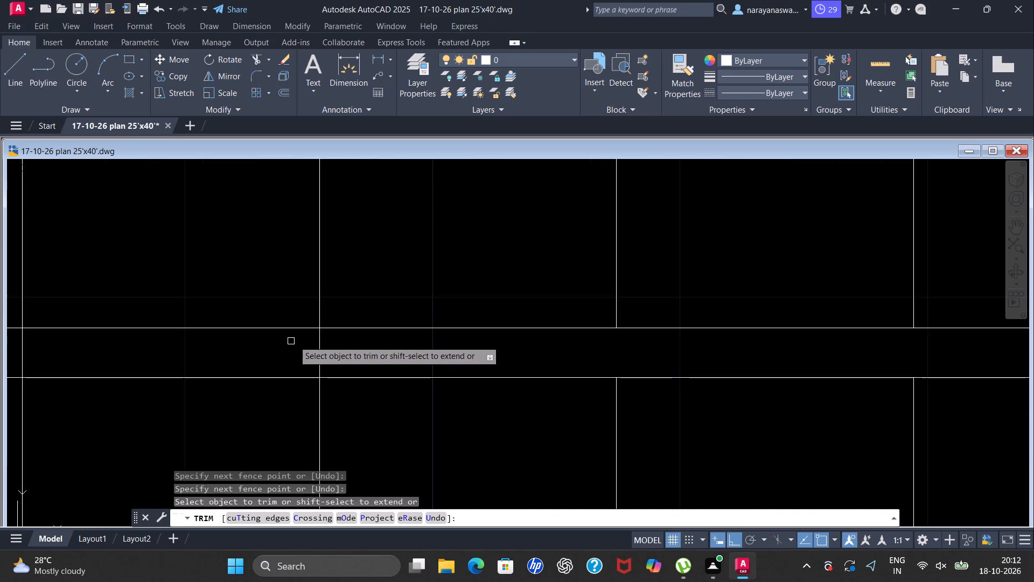
left_click_drag(327, 346, 277, 347)
scroll(276, 347, "down", 3)
scroll(125, 343, "up", 2)
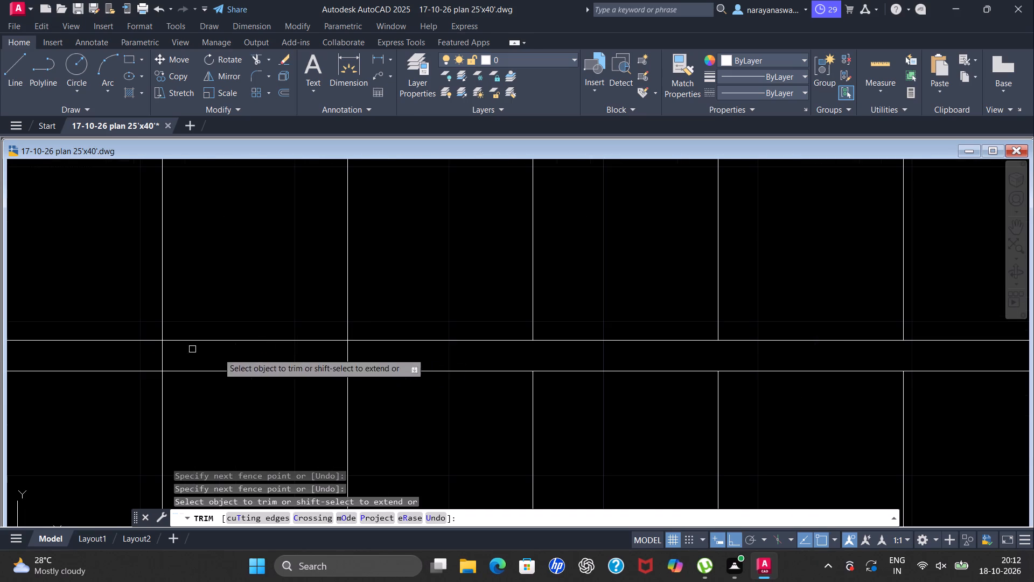
left_click_drag(379, 355, 308, 354)
left_click_drag(187, 357, 117, 347)
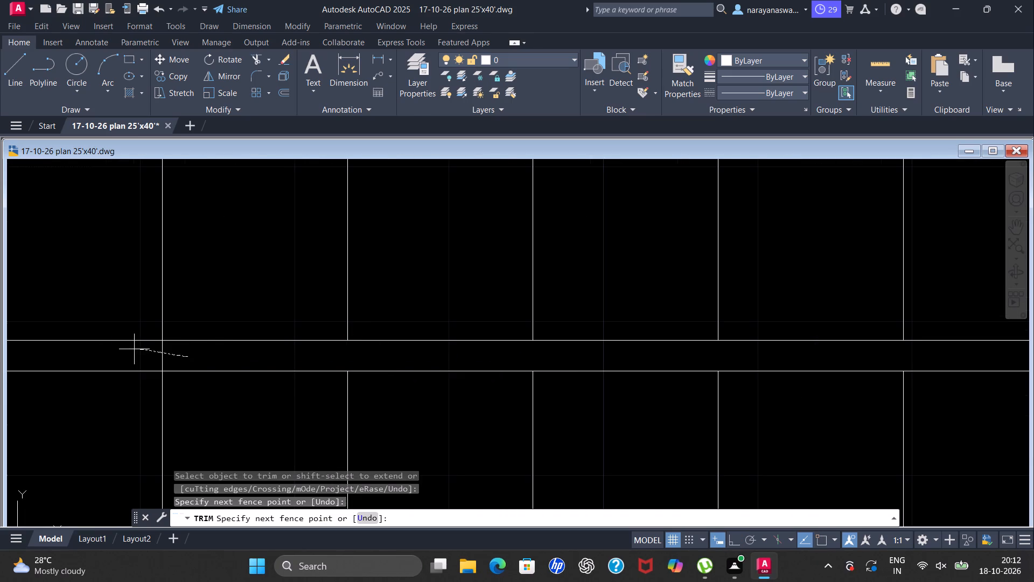
left_click_drag(117, 347, 114, 347)
scroll(184, 368, "down", 3)
scroll(94, 363, "up", 3)
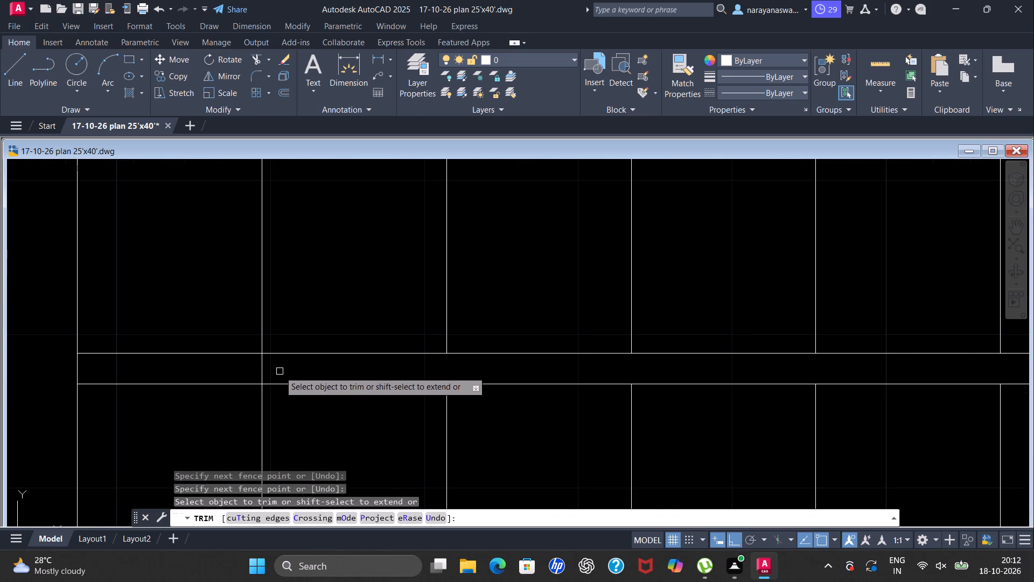
left_click_drag(280, 371, 211, 370)
Trim the end tread line nearest the entrance steps inside the gap between the two flights.
scroll(177, 372, "down", 3)
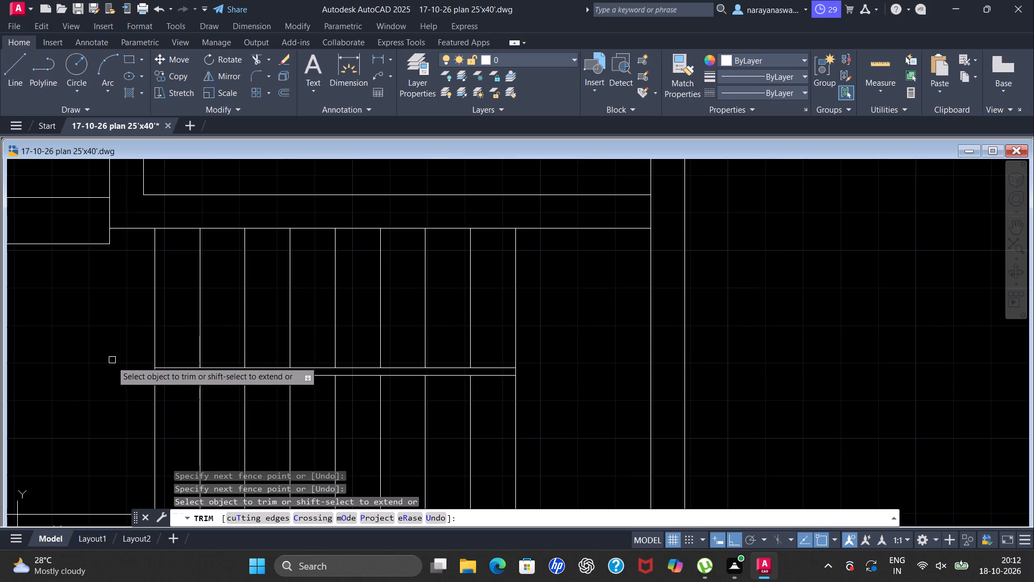
scroll(68, 389, "up", 2)
scroll(275, 354, "up", 2)
left_click_drag(333, 325, 310, 330)
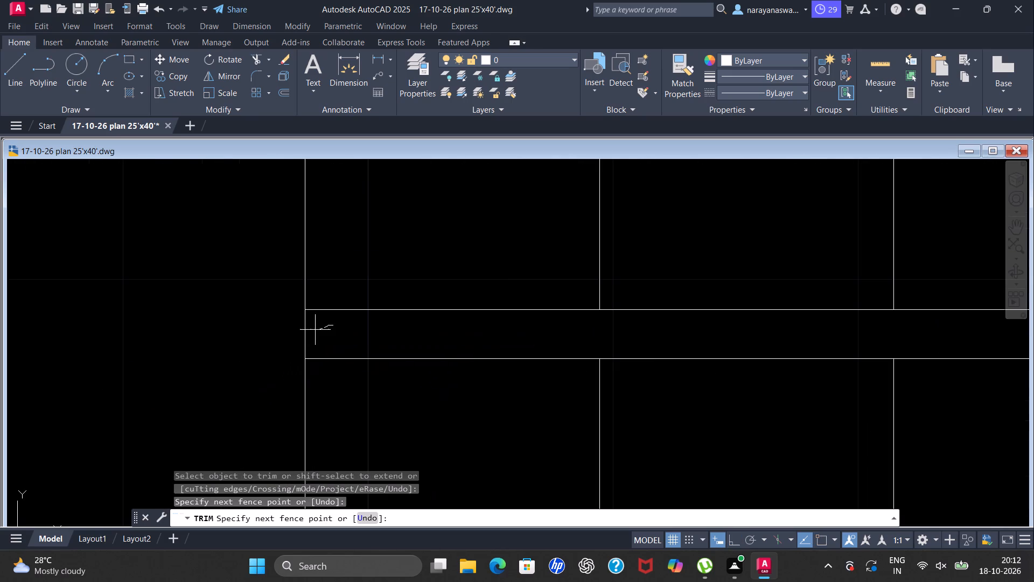
left_click_drag(310, 330, 269, 339)
key("Escape")
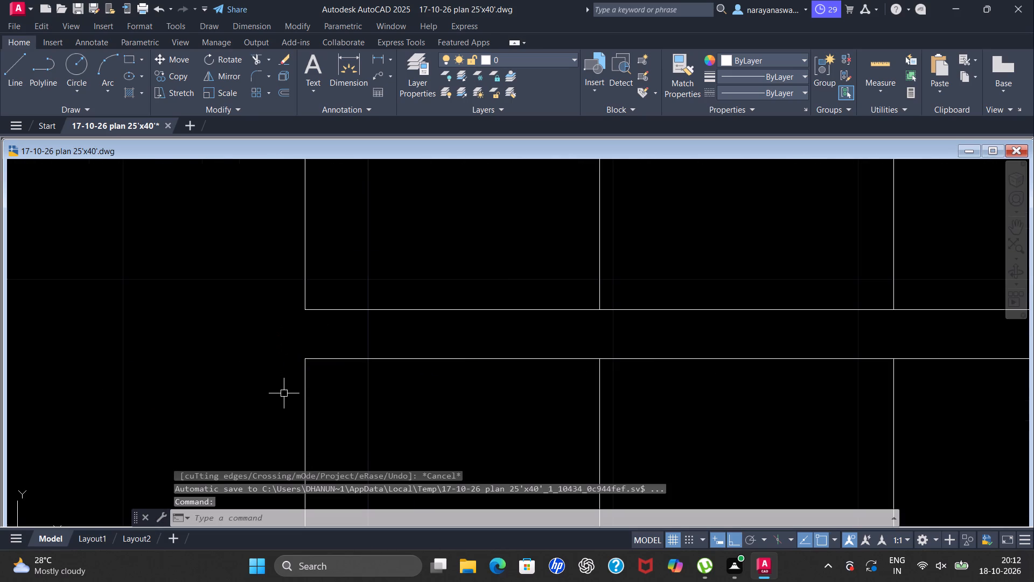
Draw a horizontal line about 9'-6" long through the lower flight, from the end tread line's midpoint into the landing.
scroll(320, 360, "down", 3)
scroll(374, 309, "down", 2)
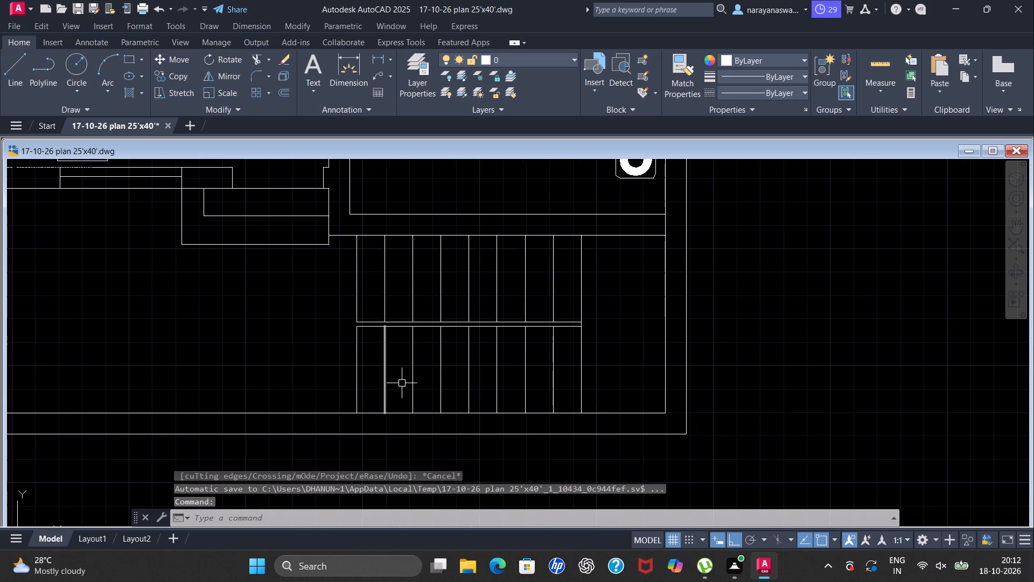
left_click(14, 67)
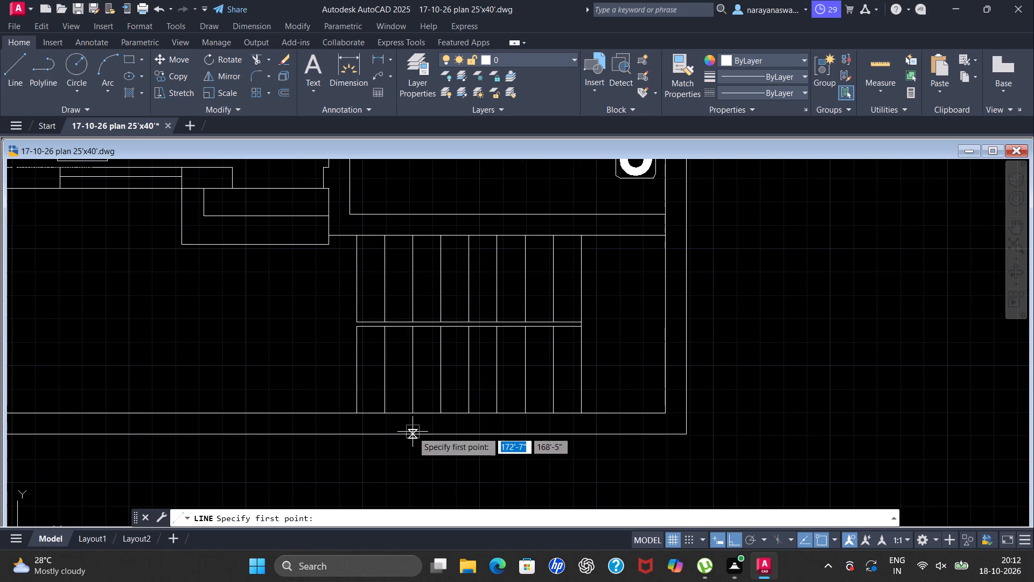
left_click_drag(356, 368, 362, 367)
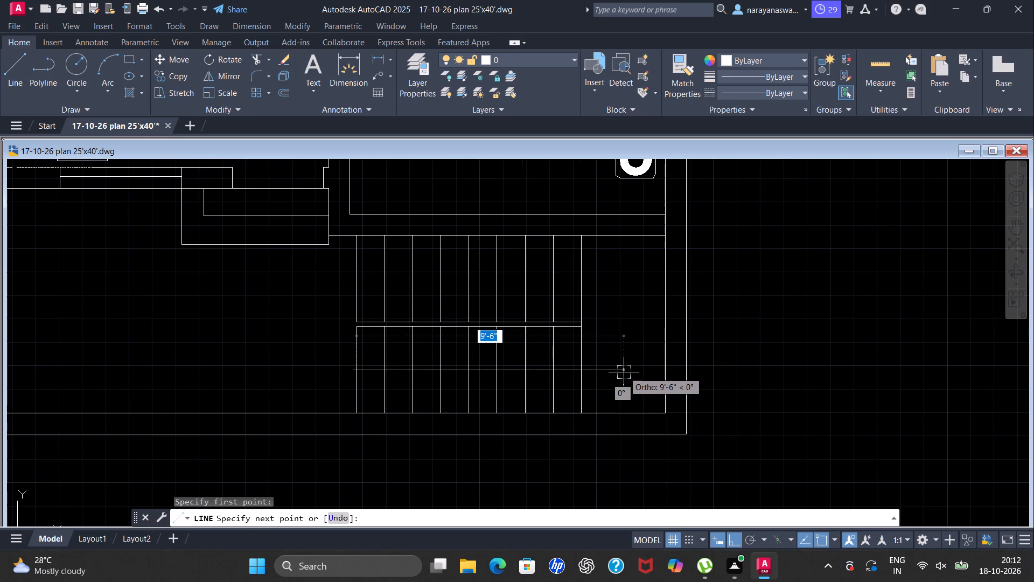
left_click(624, 372)
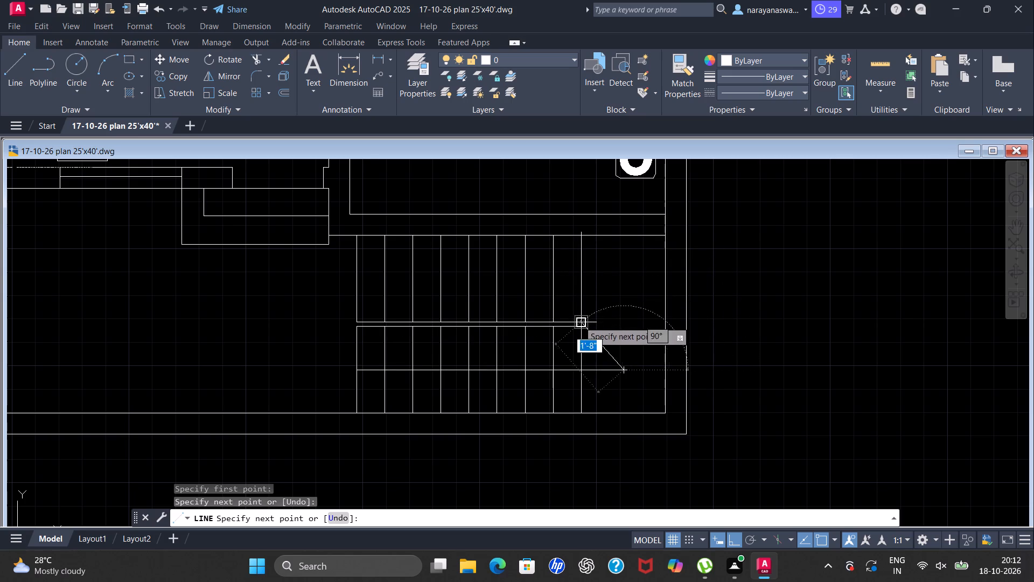
scroll(578, 321, "up", 3)
key("Escape")
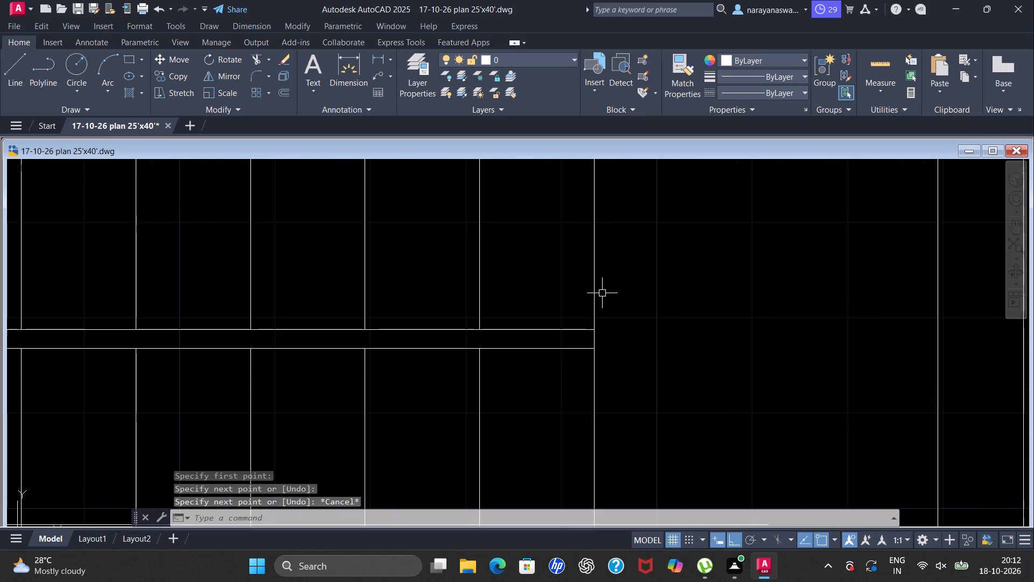
Trim the tread line at the landing inside the gap between the two flights.
scroll(603, 332, "up", 2)
key("t")
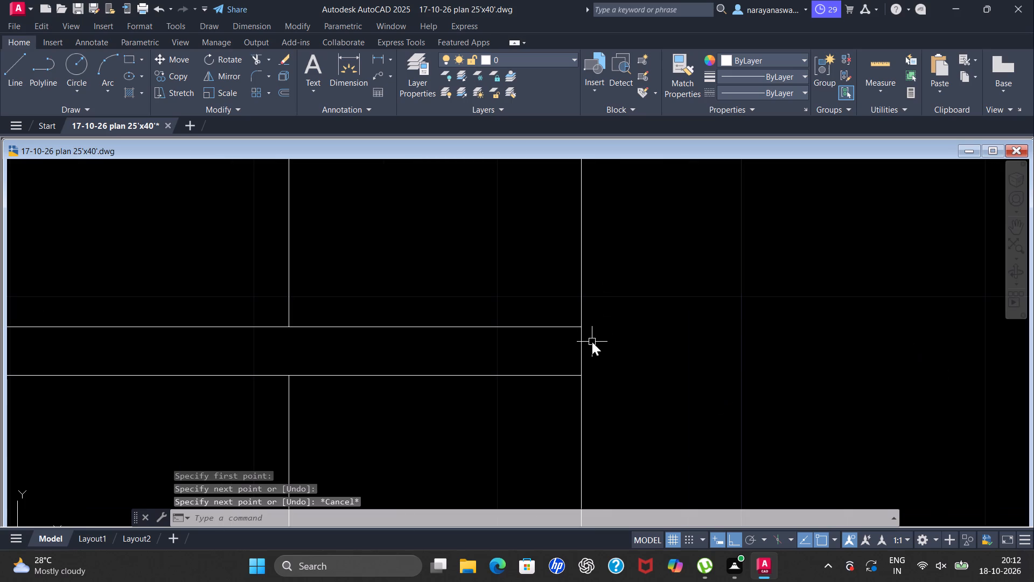
key("r")
left_click(629, 366)
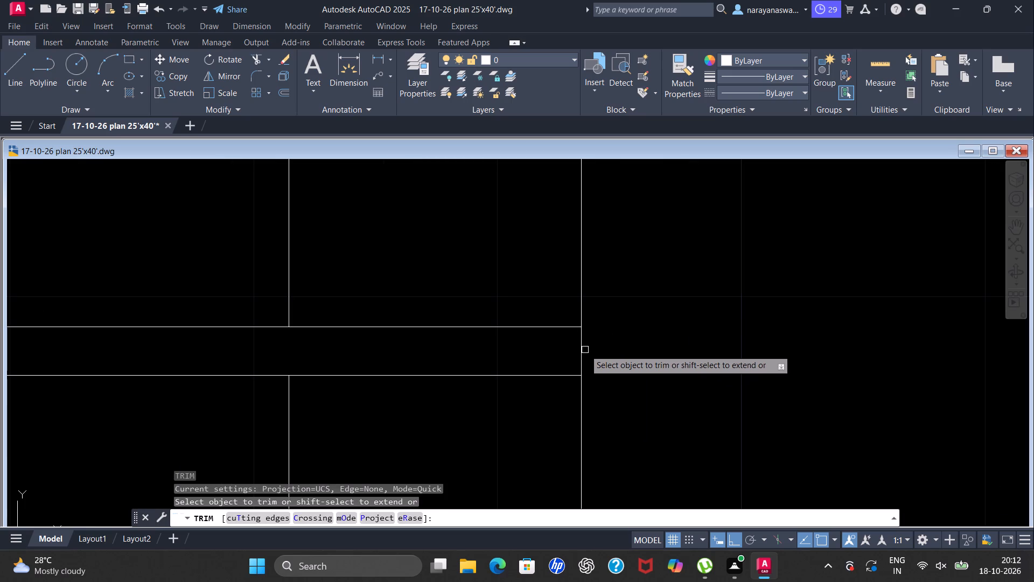
left_click(584, 350)
key("Escape")
scroll(618, 368, "down", 6)
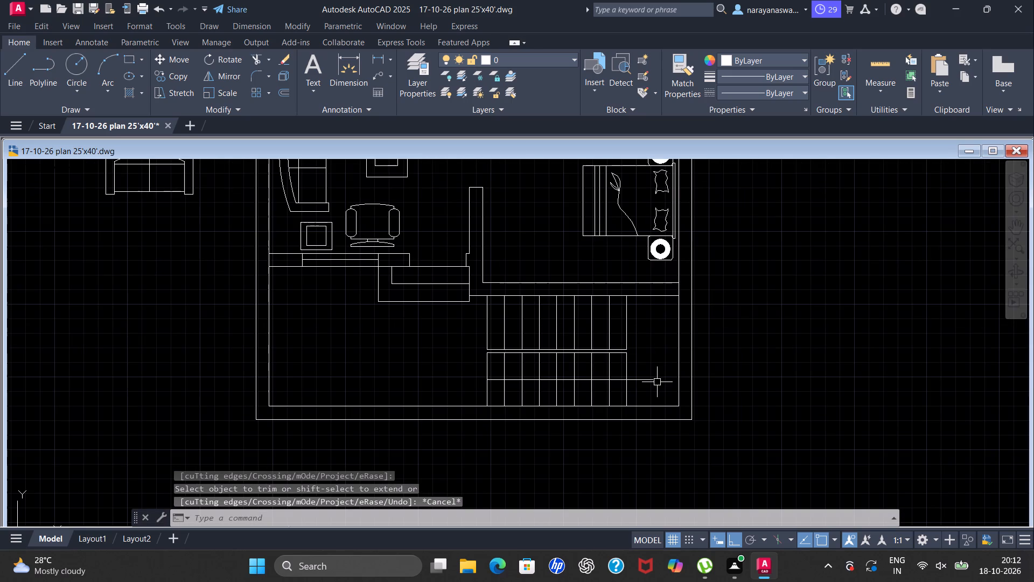
Draw a line from the lower centre line's landing end 3'-3" up, then about 10' back through the upper flight past its end tread.
scroll(644, 393, "up", 3)
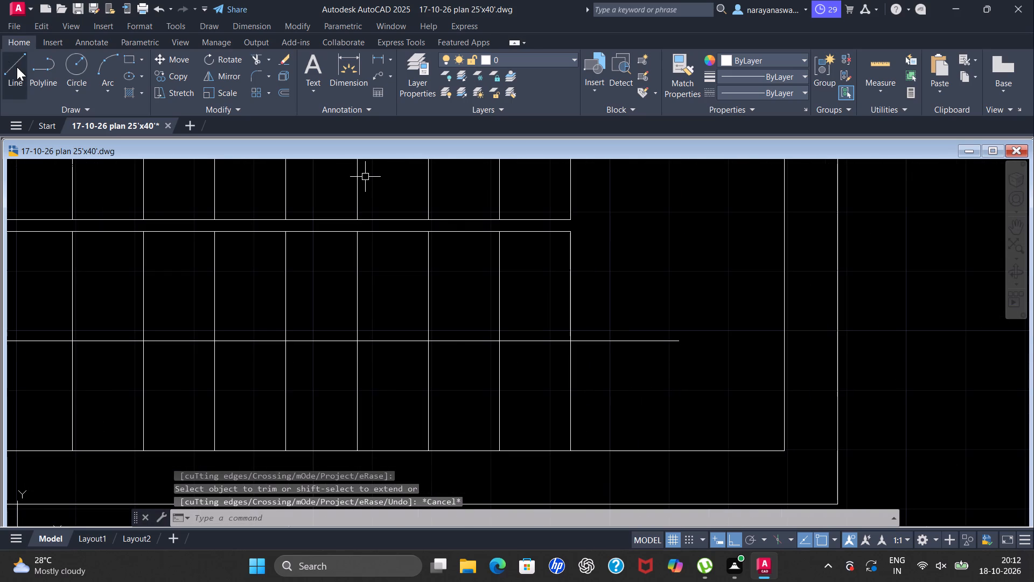
left_click(17, 67)
left_click(676, 345)
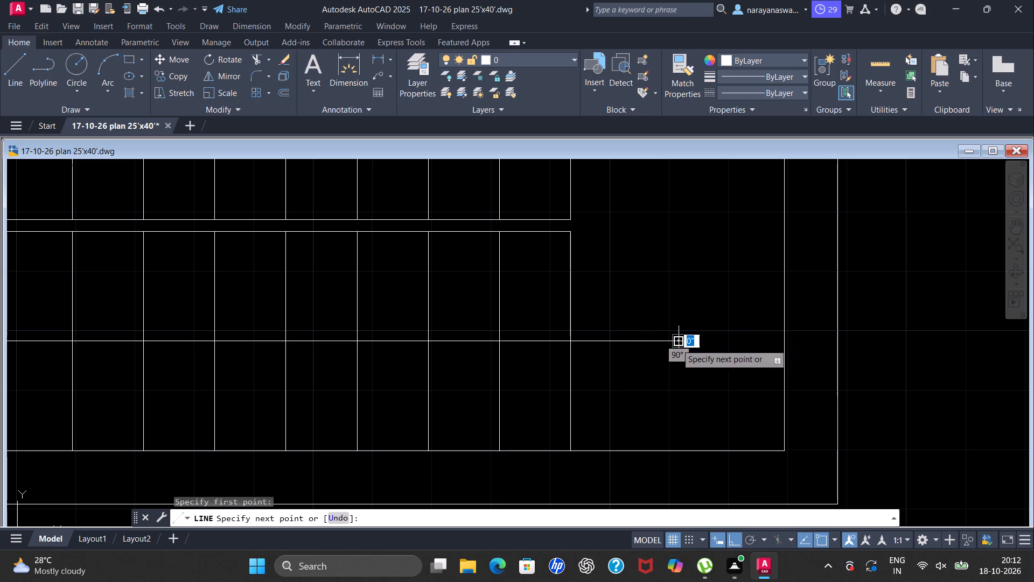
scroll(654, 301, "down", 4)
scroll(671, 261, "up", 3)
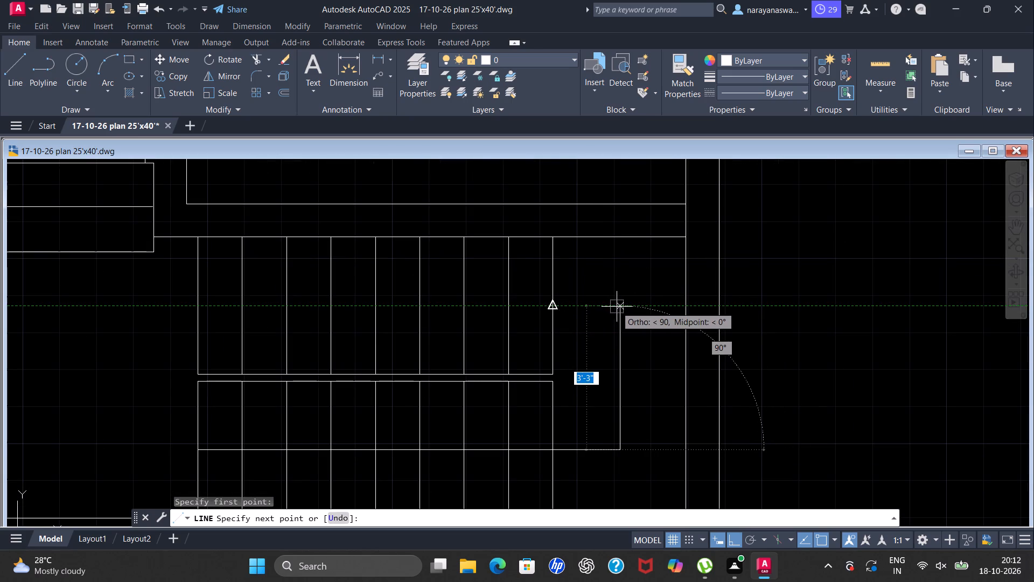
scroll(612, 309, "up", 2)
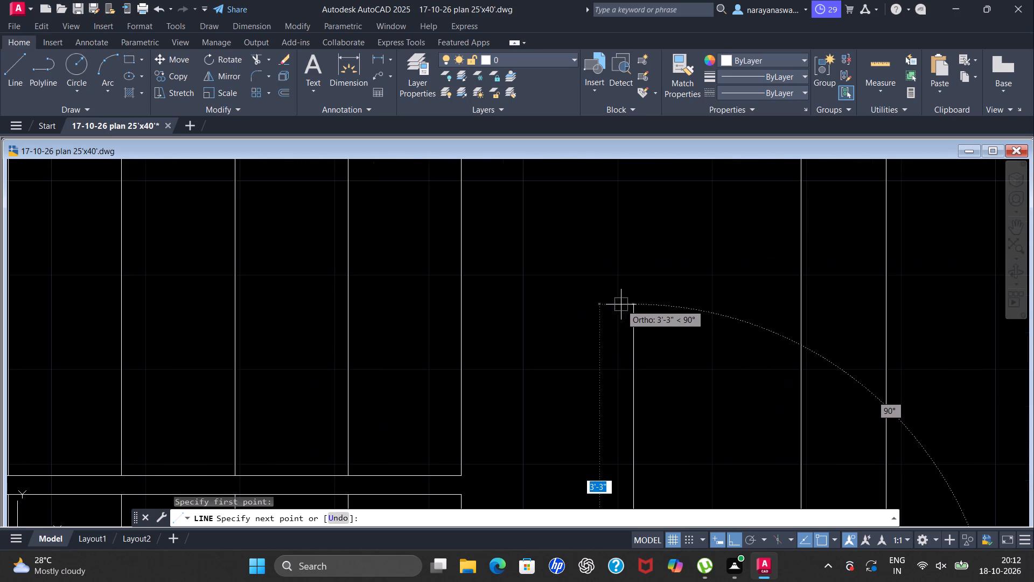
scroll(535, 308, "down", 2)
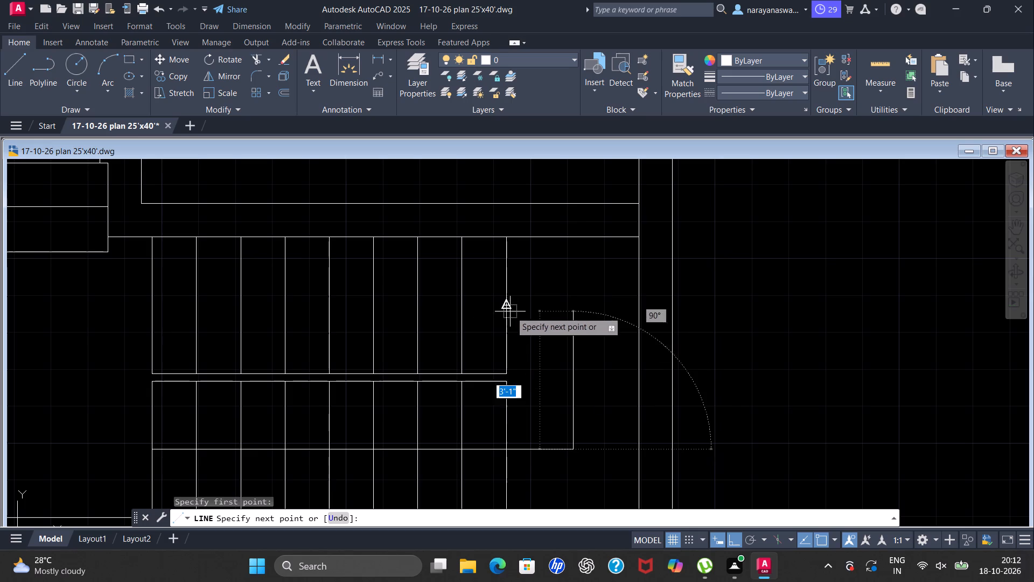
left_click(573, 308)
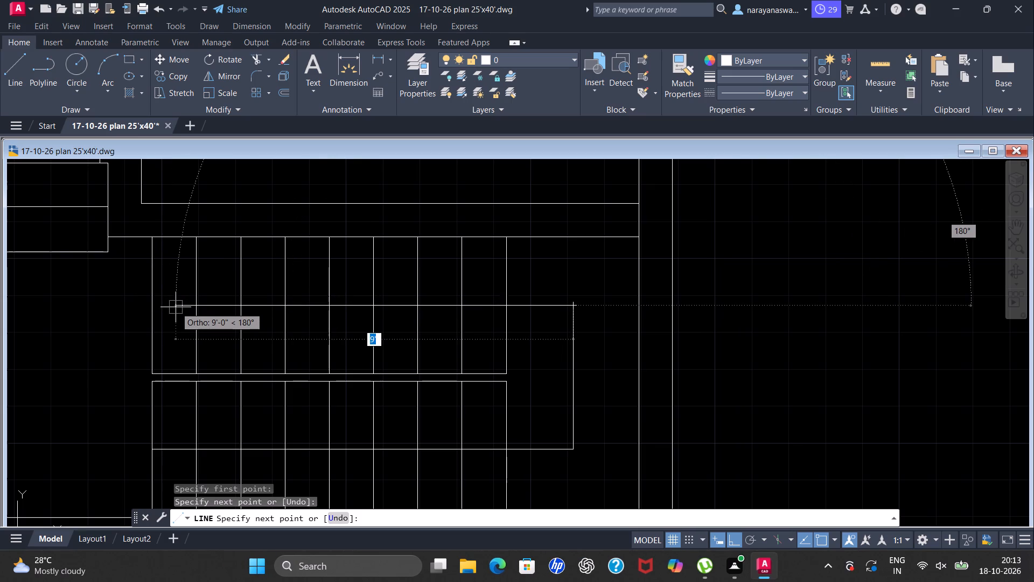
left_click(125, 312)
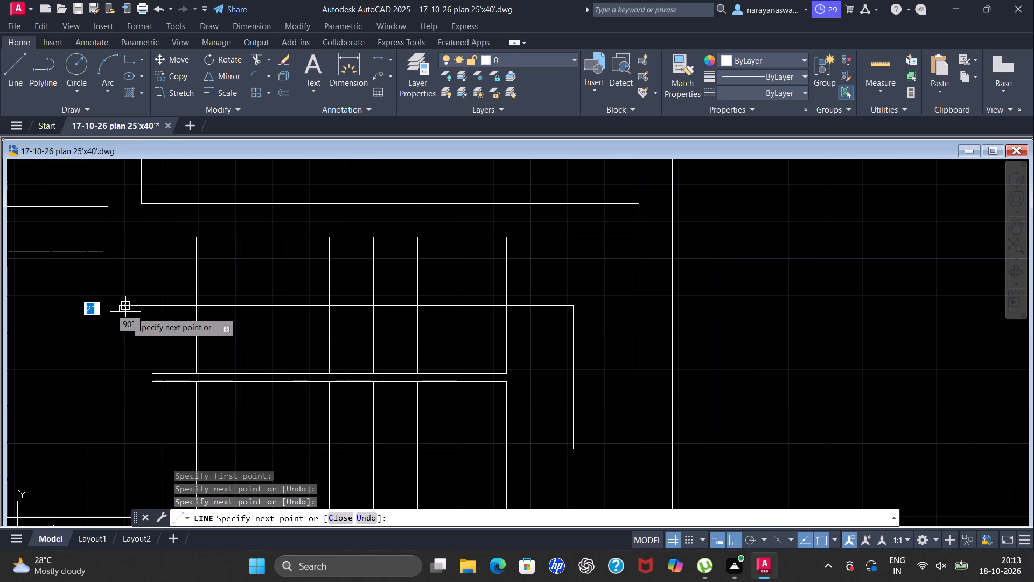
key("Escape")
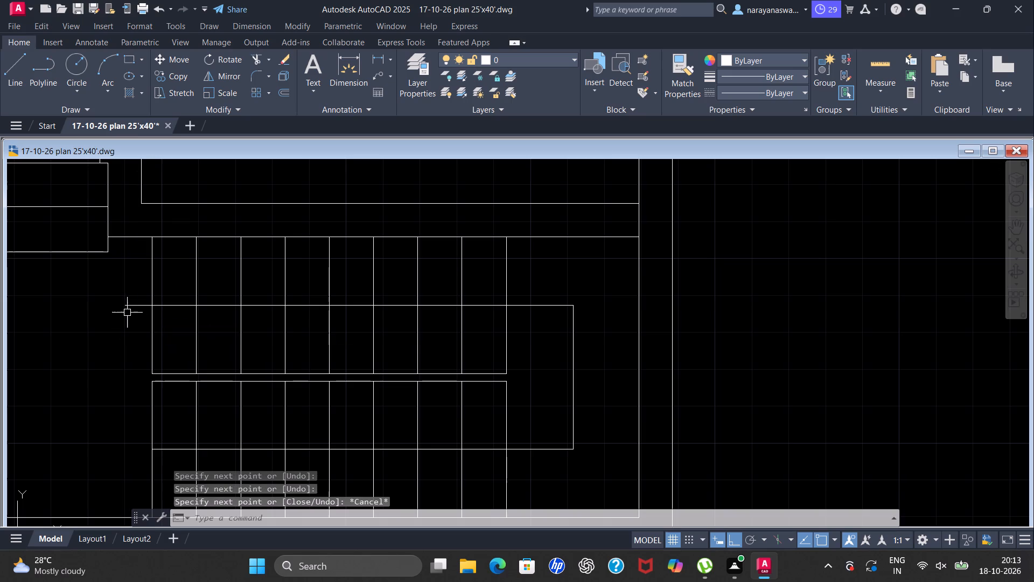
Trim the lower flight's centre line within the end tread farthest from the landing.
scroll(469, 330, "down", 2)
scroll(364, 386, "up", 1)
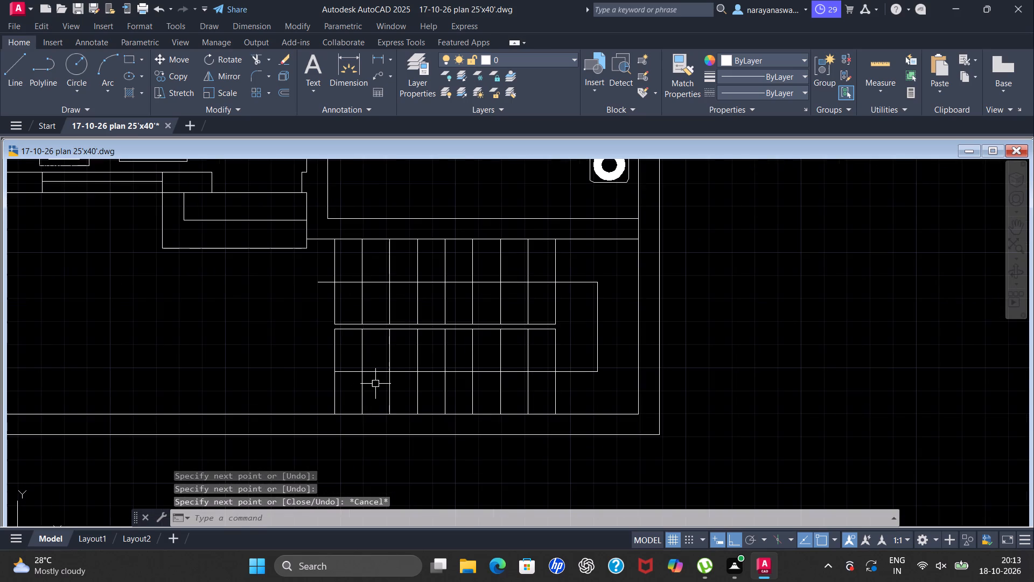
scroll(361, 383, "up", 3)
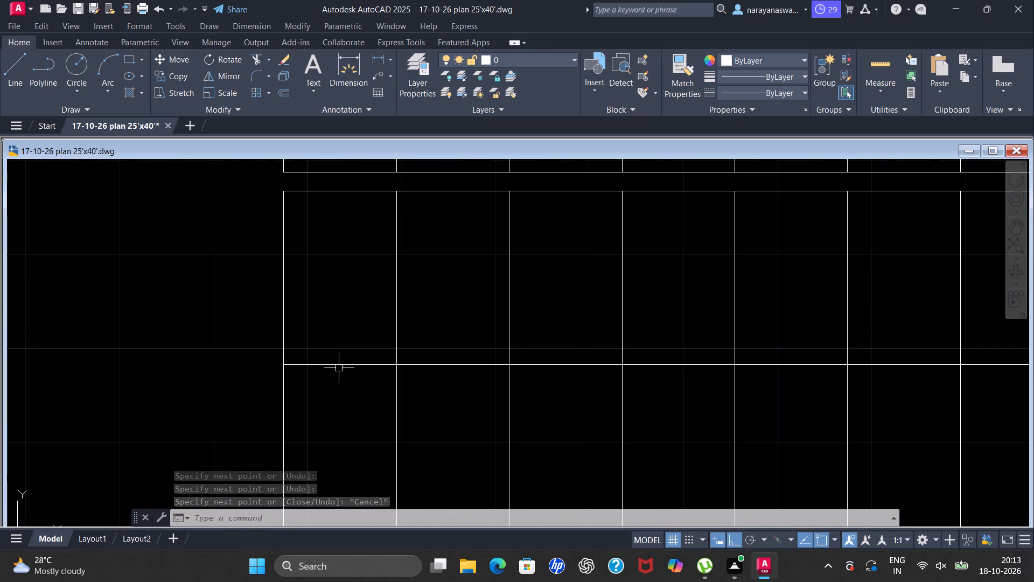
key("t")
key("r")
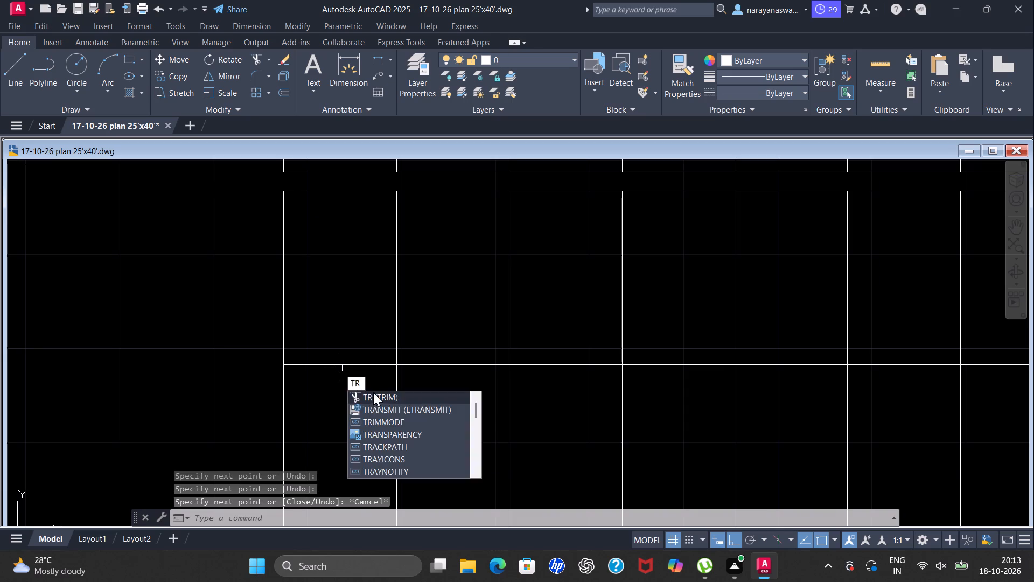
left_click(374, 392)
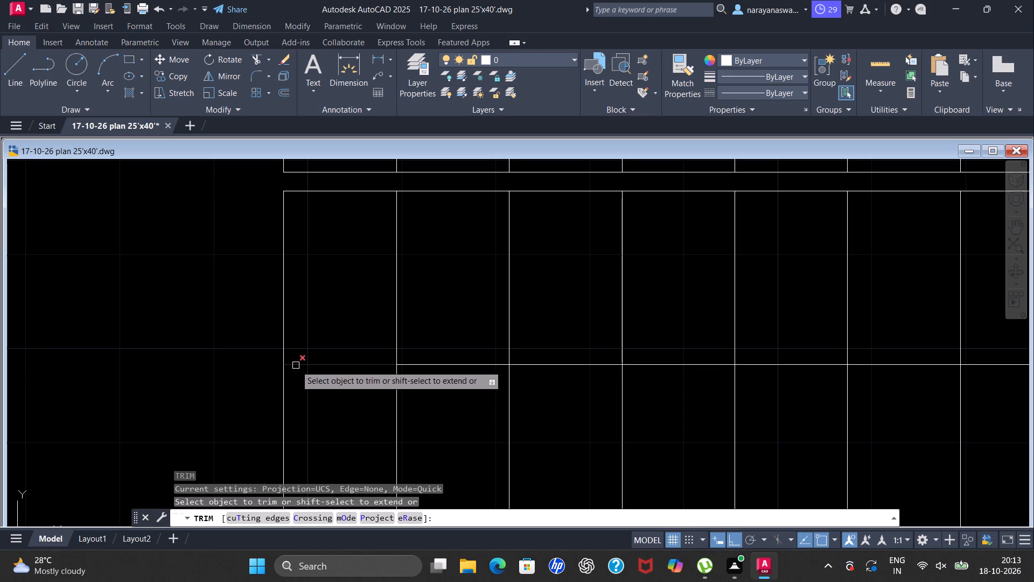
left_click(301, 367)
scroll(357, 356, "down", 2)
key("Escape")
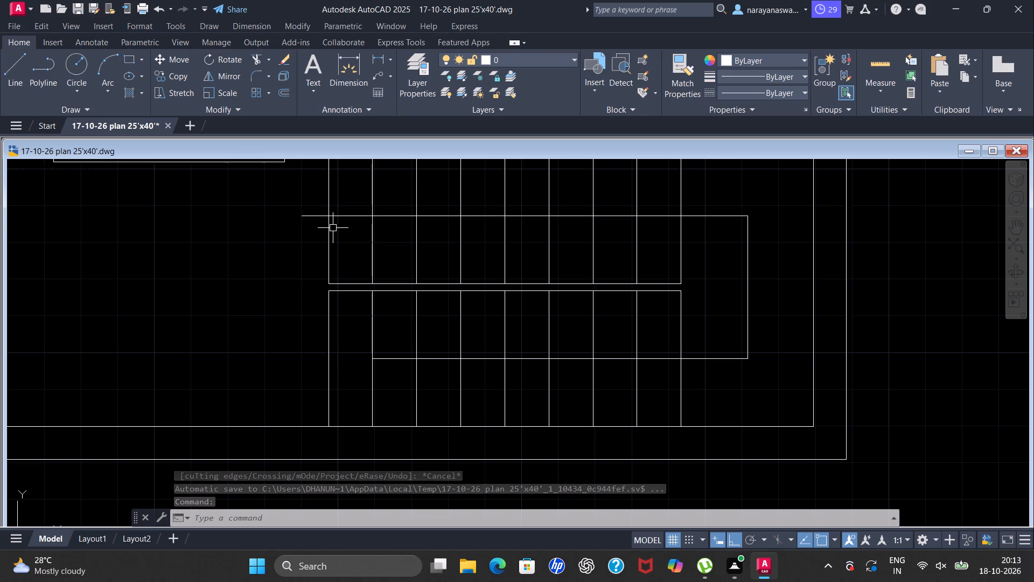
key("i")
key("Escape")
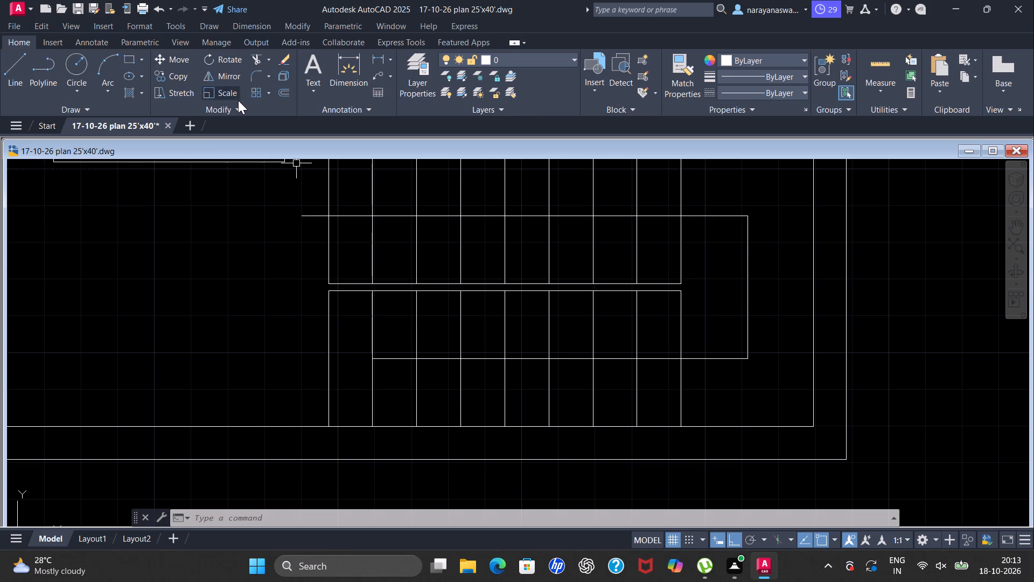
Draw a 3-sided inscribed polygon of about 8" radius over the lower flight's end tread, pointing away from the landing.
scroll(210, 32, "up", 1)
left_click(144, 57)
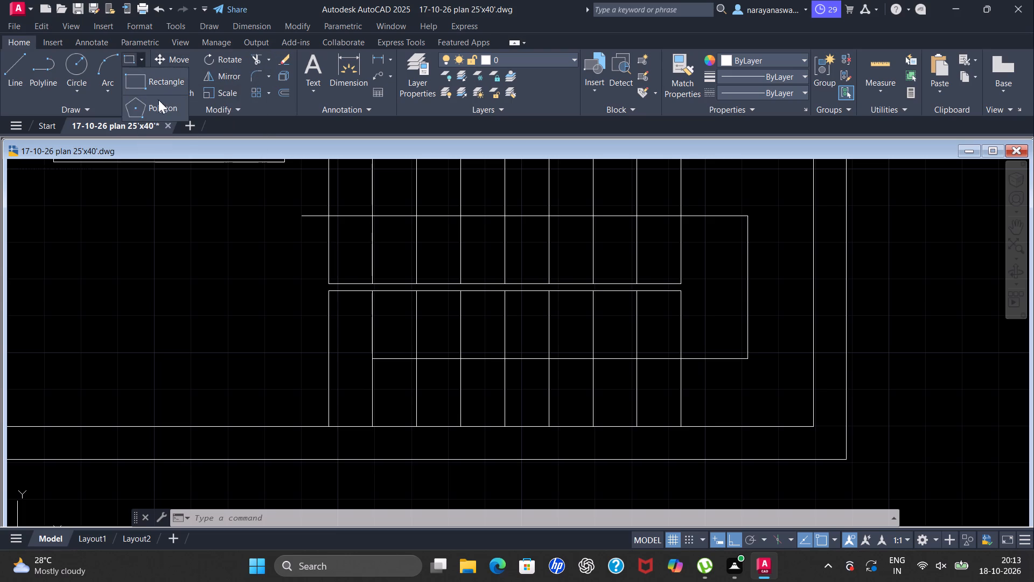
left_click(134, 105)
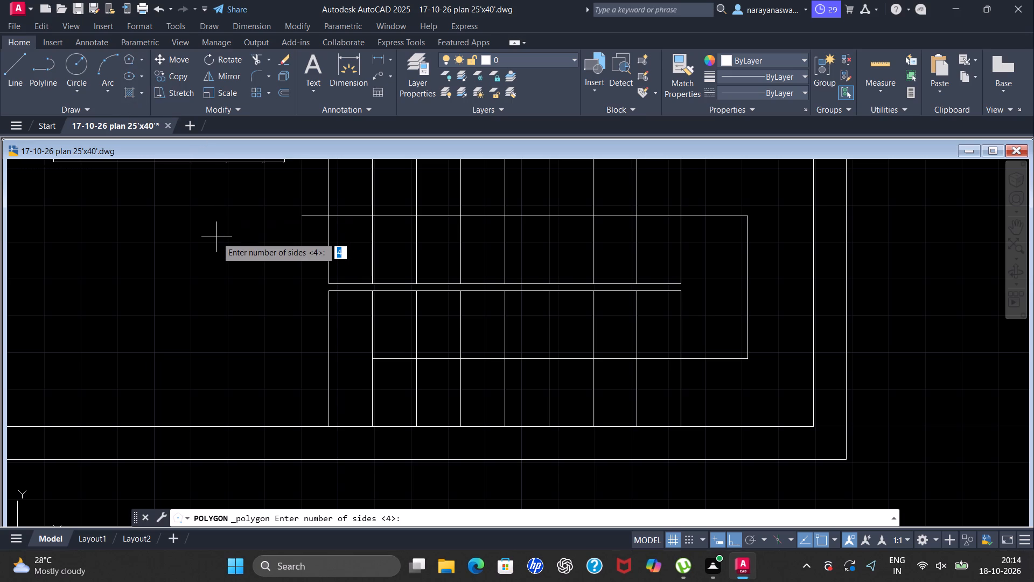
key("3")
key("Return")
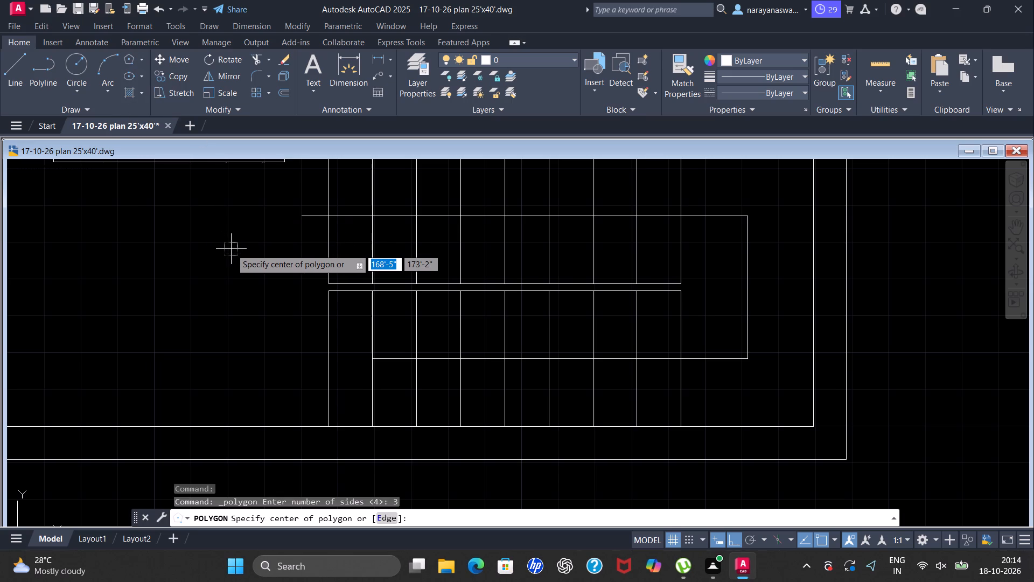
key("3")
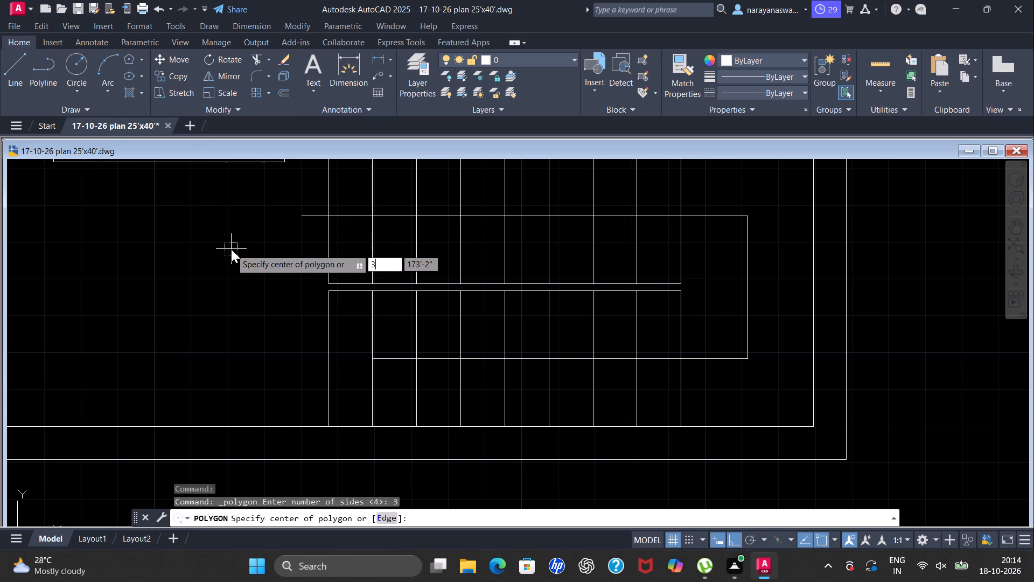
key("Return")
left_click_drag(267, 278, 231, 250)
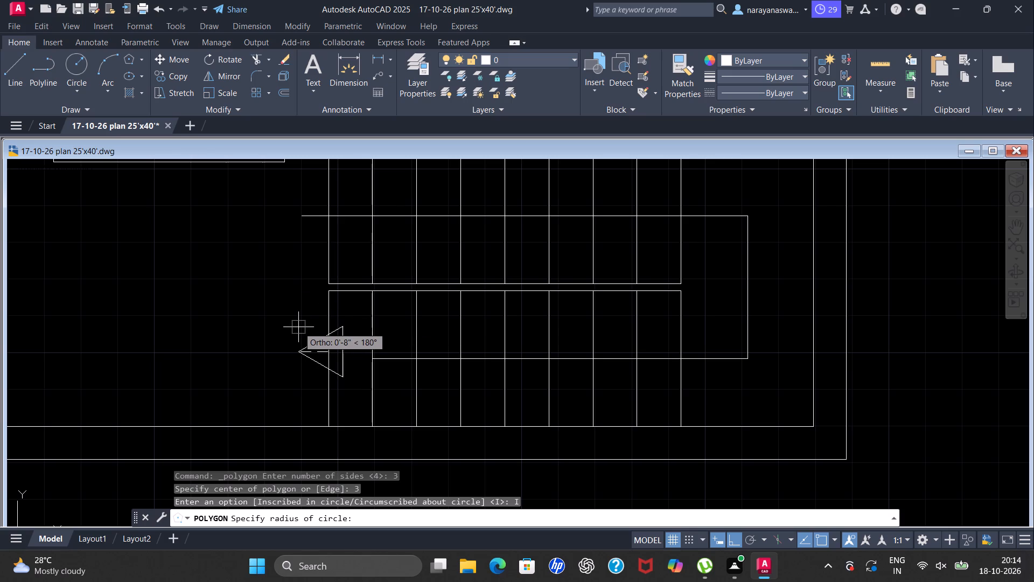
left_click(298, 327)
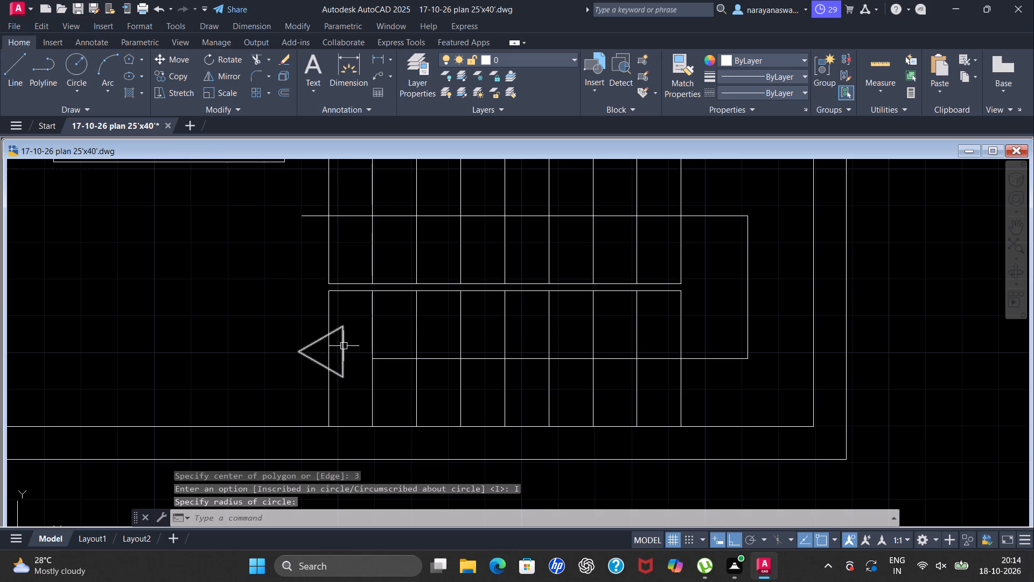
Move the triangle by its base midpoint onto the trimmed end of the lower flight's centre line, with Ortho off.
left_click(343, 347)
right_click(357, 332)
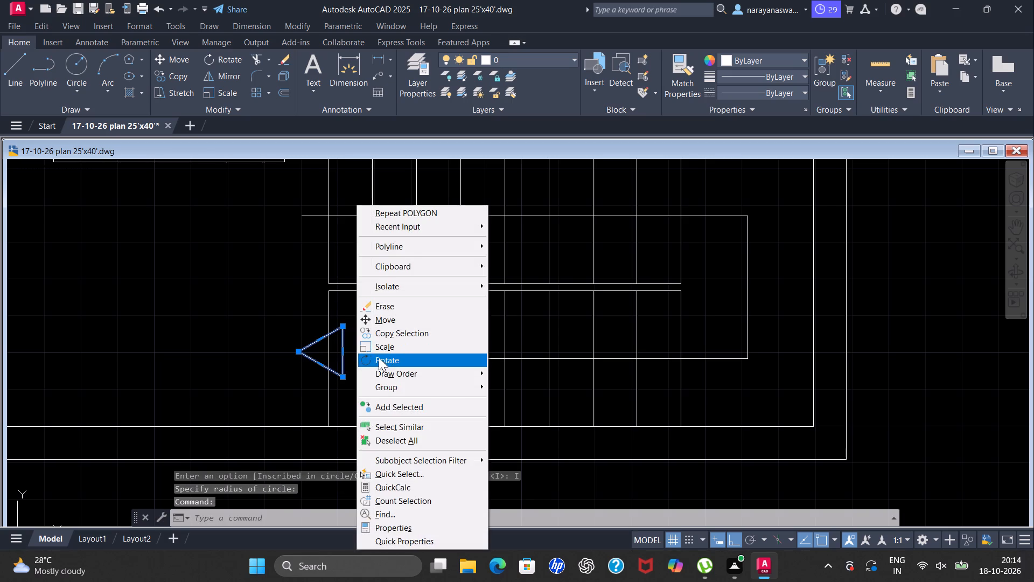
left_click(389, 319)
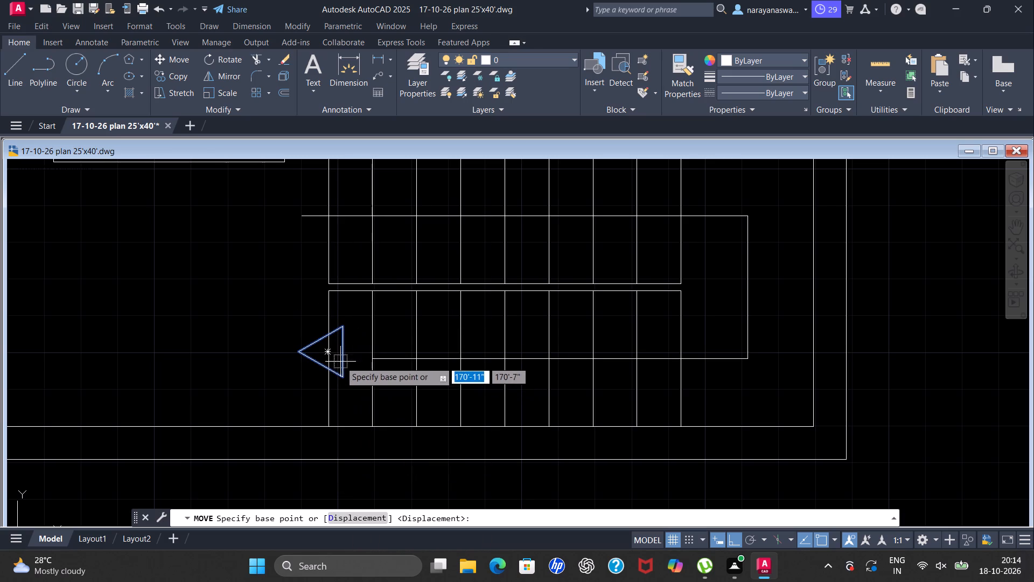
left_click(343, 352)
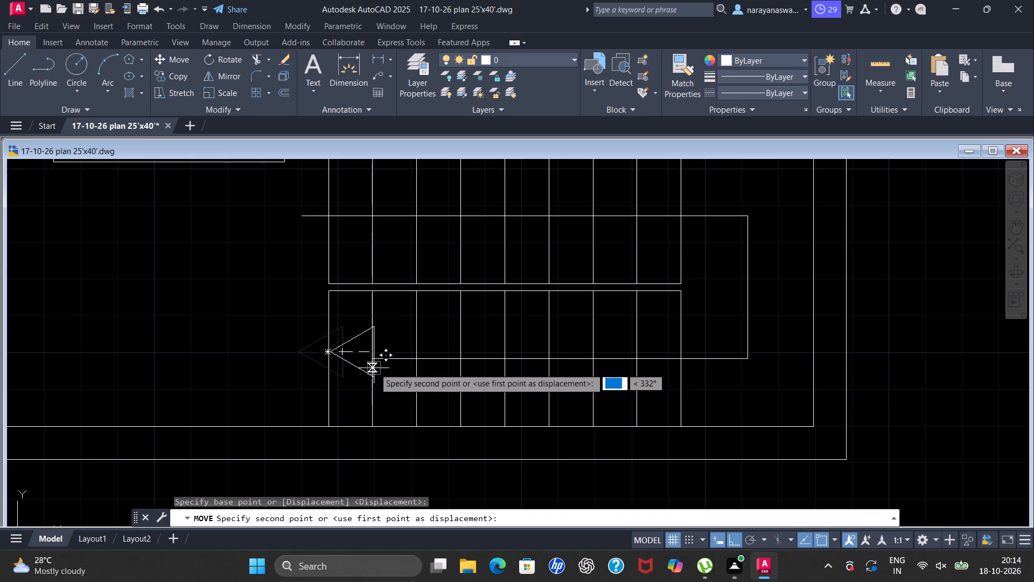
left_click(732, 539)
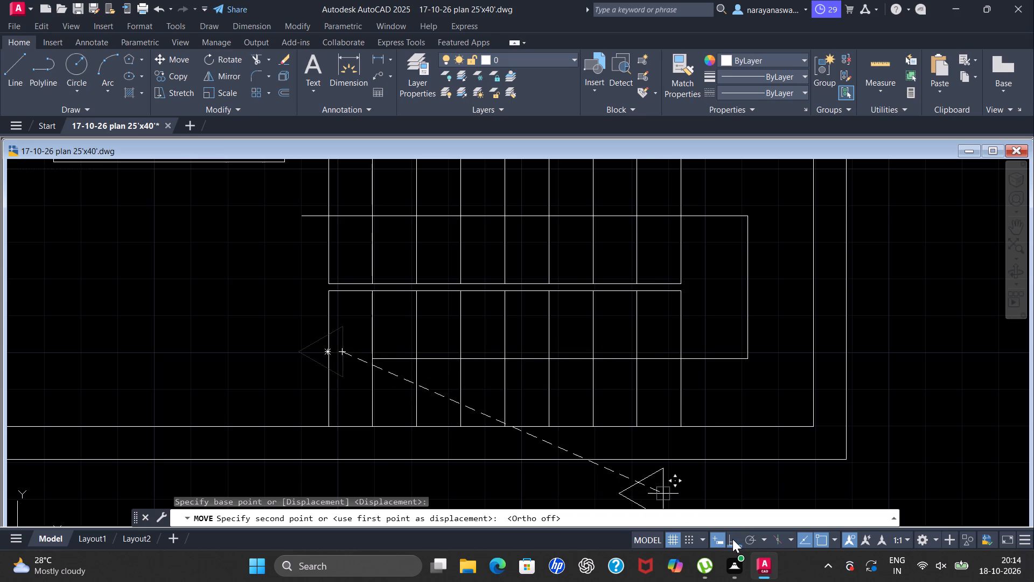
scroll(365, 362, "up", 2)
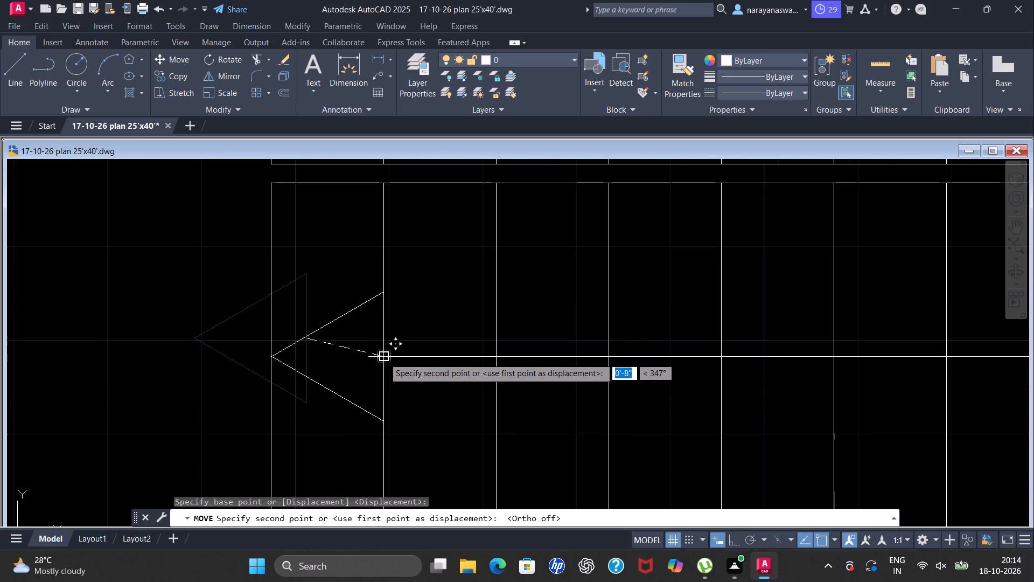
left_click(384, 358)
scroll(354, 354, "down", 2)
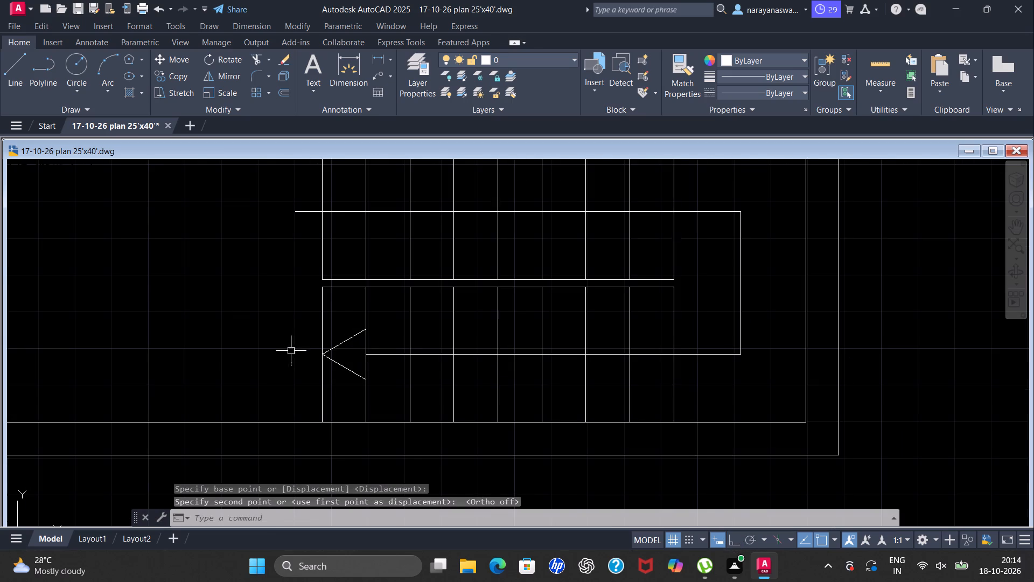
Stretch the triangle's base edge along the centre line to the middle of the second tread, lengthening the arrowhead.
scroll(329, 339, "down", 3)
scroll(352, 341, "up", 2)
scroll(290, 363, "up", 3)
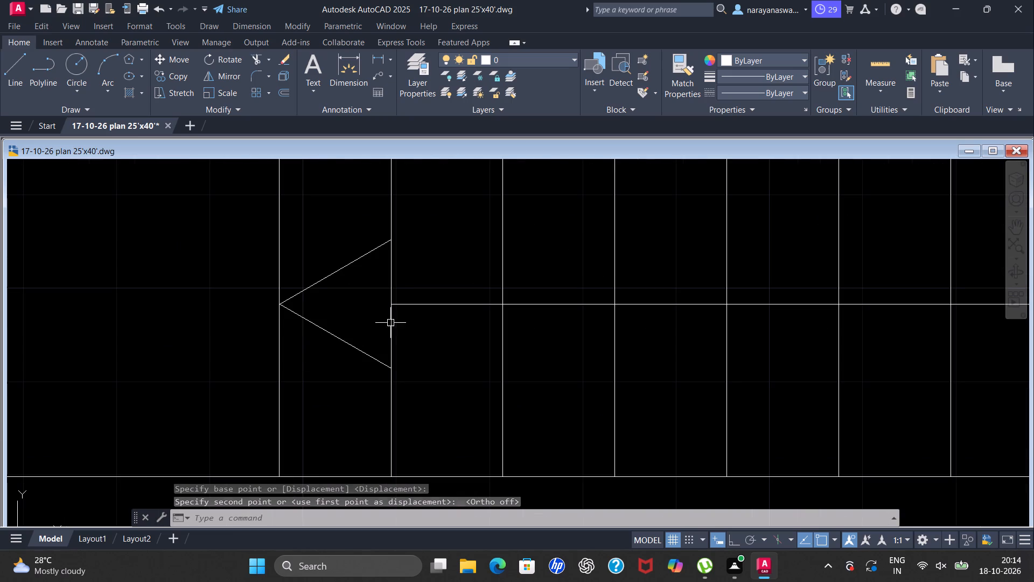
left_click(391, 302)
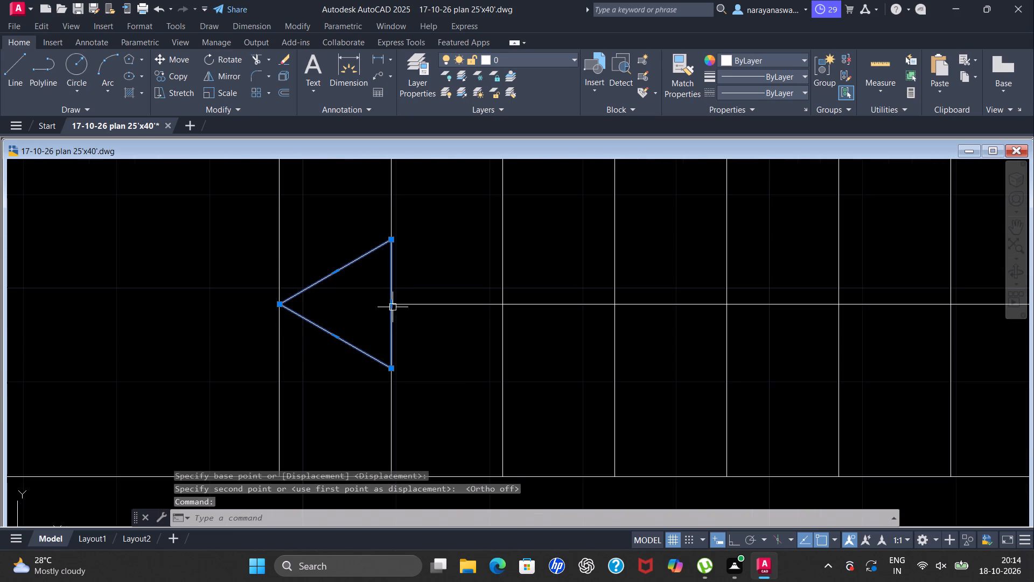
left_click(389, 301)
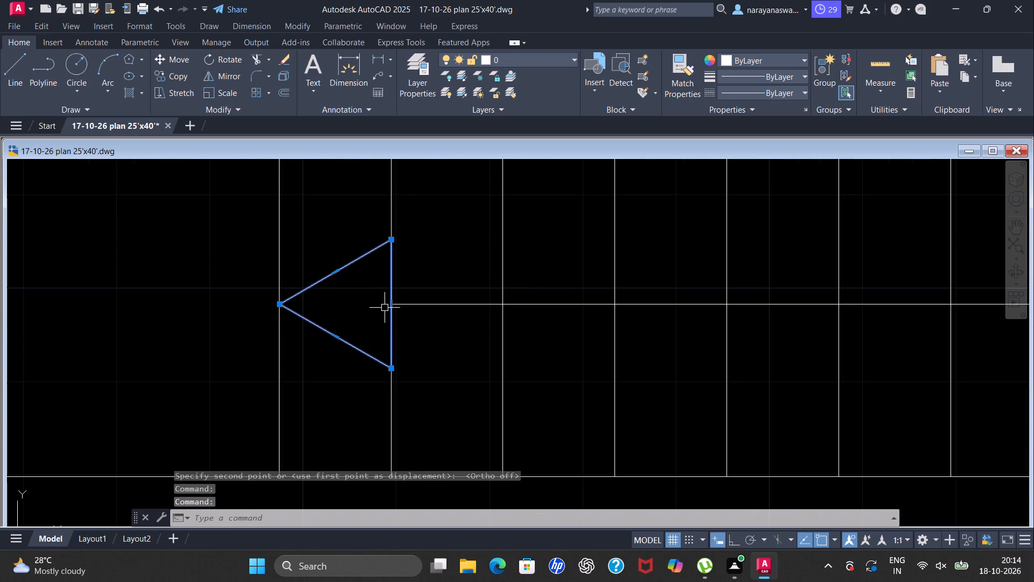
left_click(389, 304)
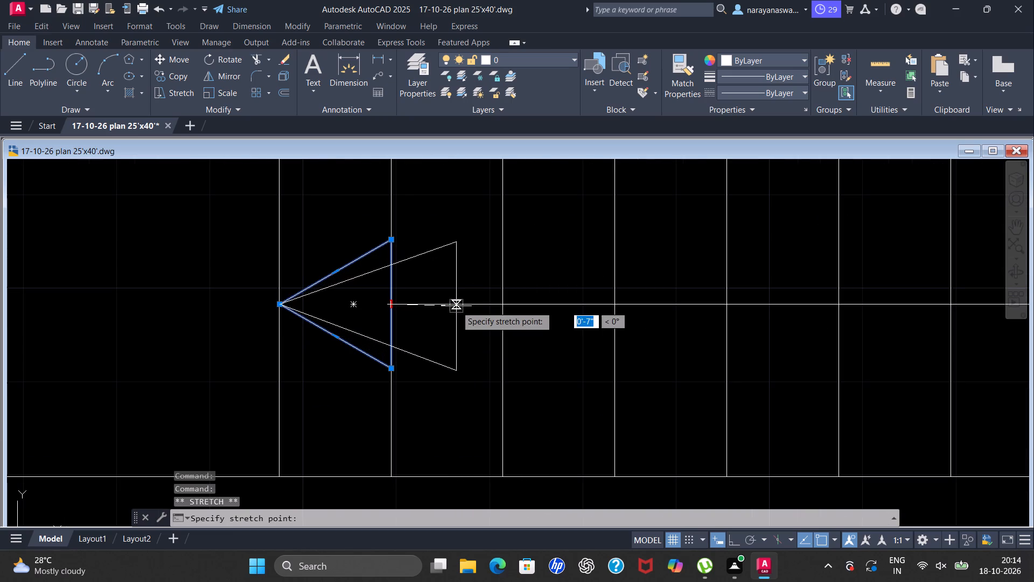
left_click(447, 304)
scroll(473, 318, "down", 2)
key("Escape")
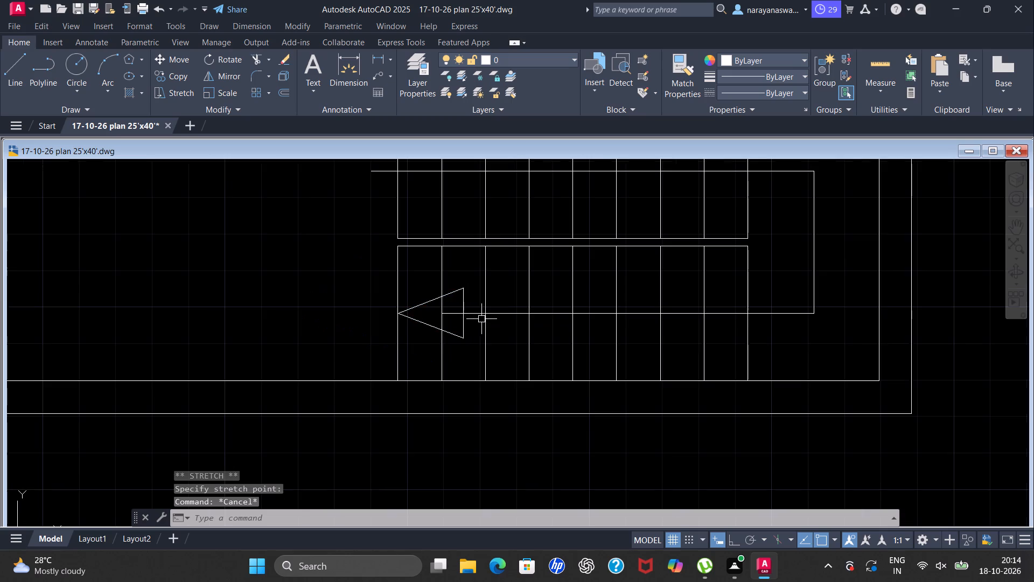
Fill all parts of the arrowhead triangle with a gradient hatch using white for both colours.
scroll(474, 324, "down", 2)
scroll(484, 317, "up", 1)
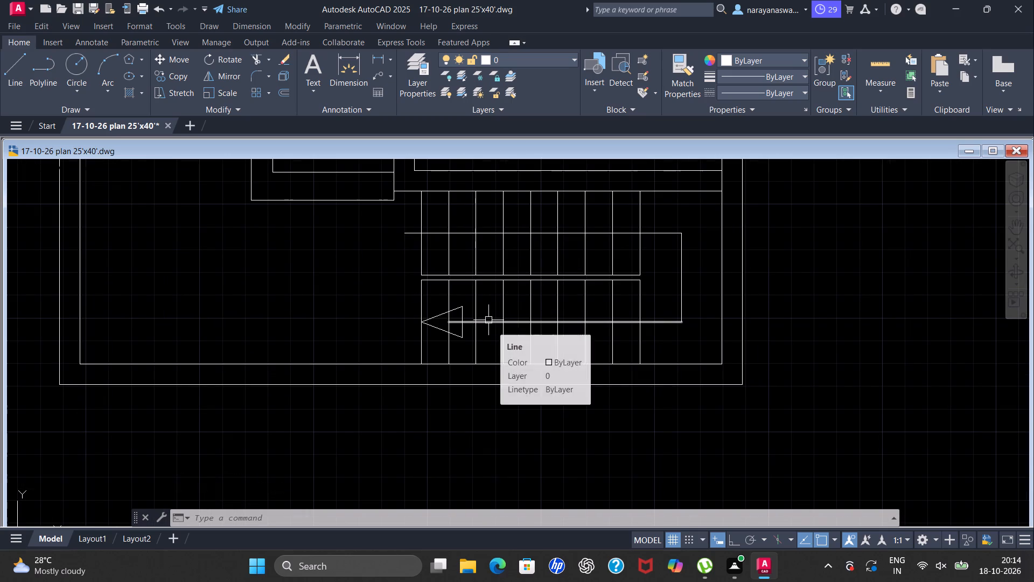
scroll(431, 341, "up", 2)
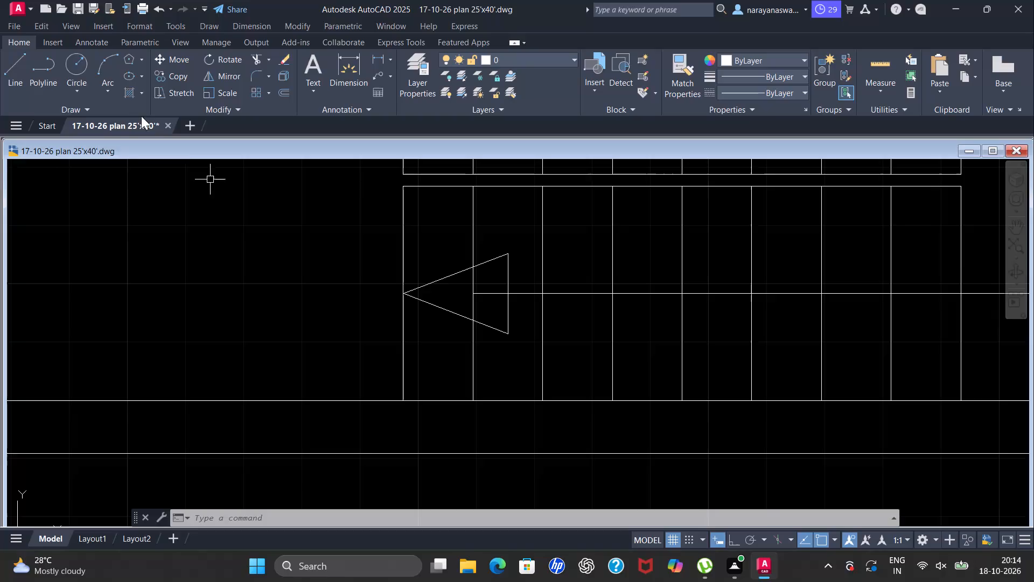
left_click(140, 91)
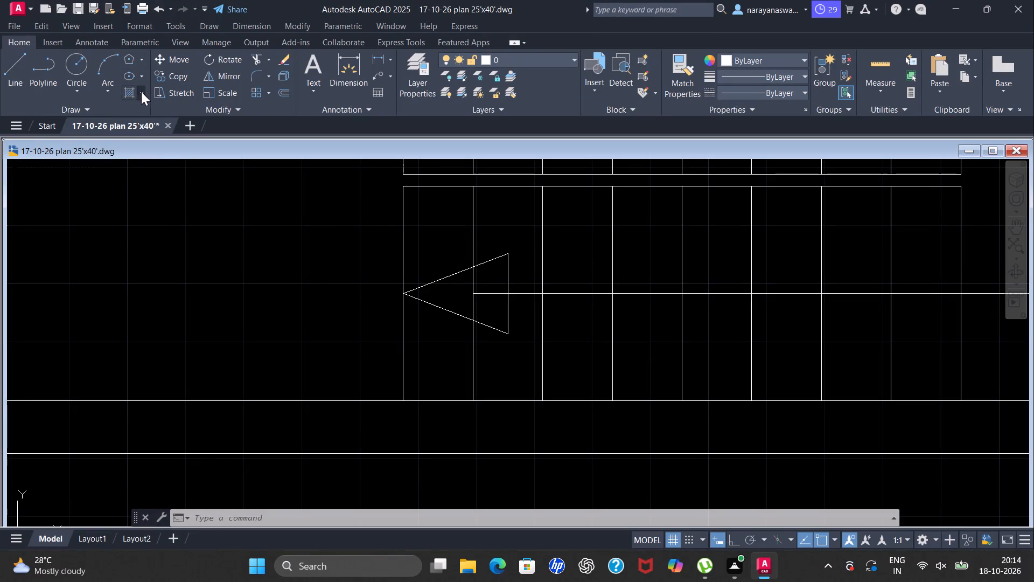
left_click(142, 135)
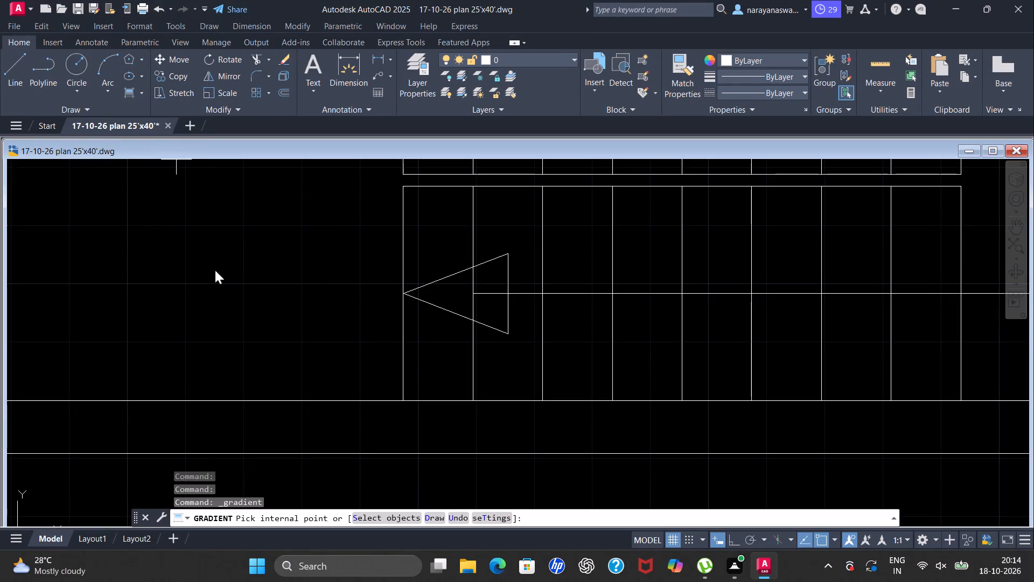
left_click(391, 79)
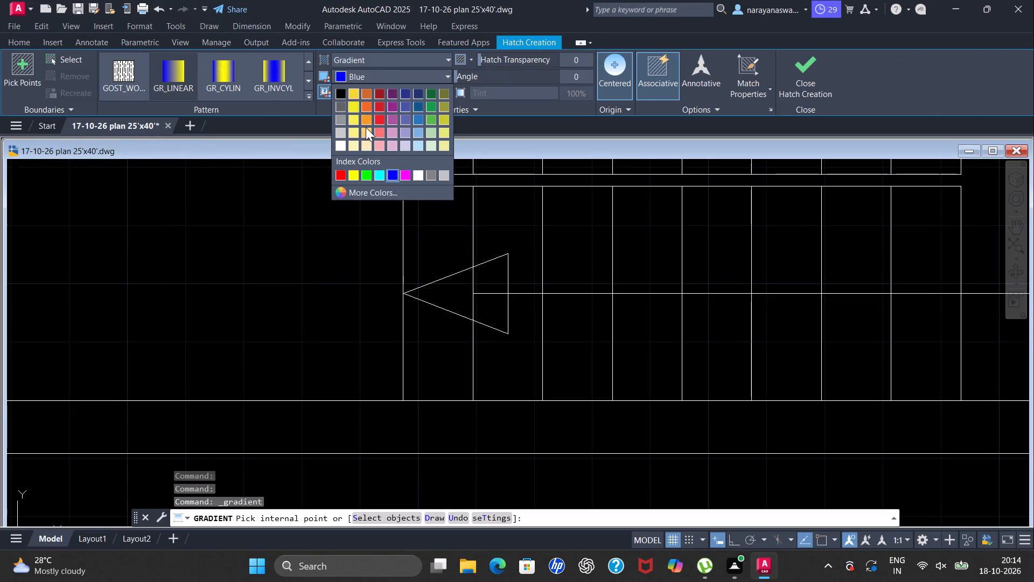
left_click(420, 174)
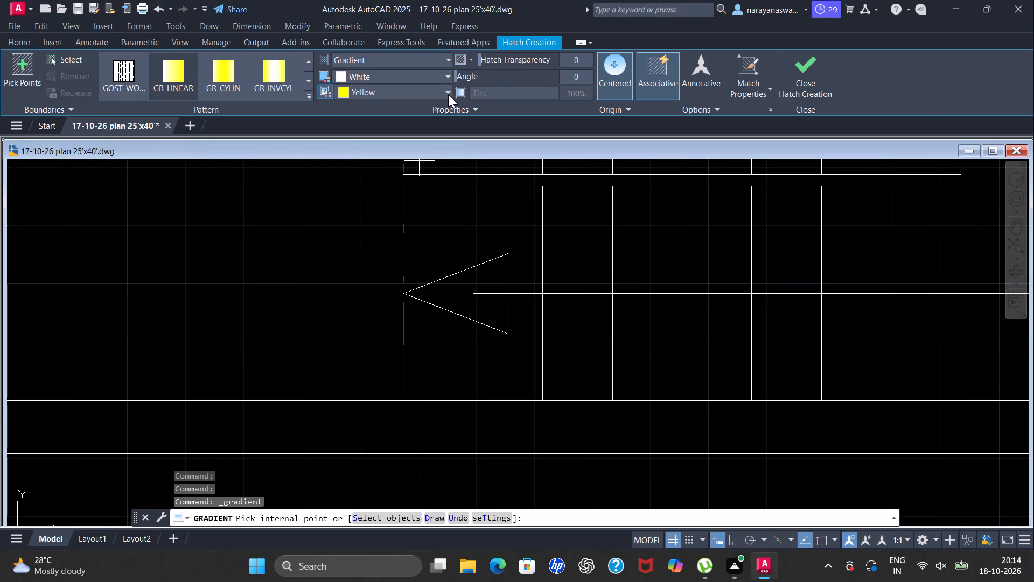
left_click(448, 94)
left_click(418, 190)
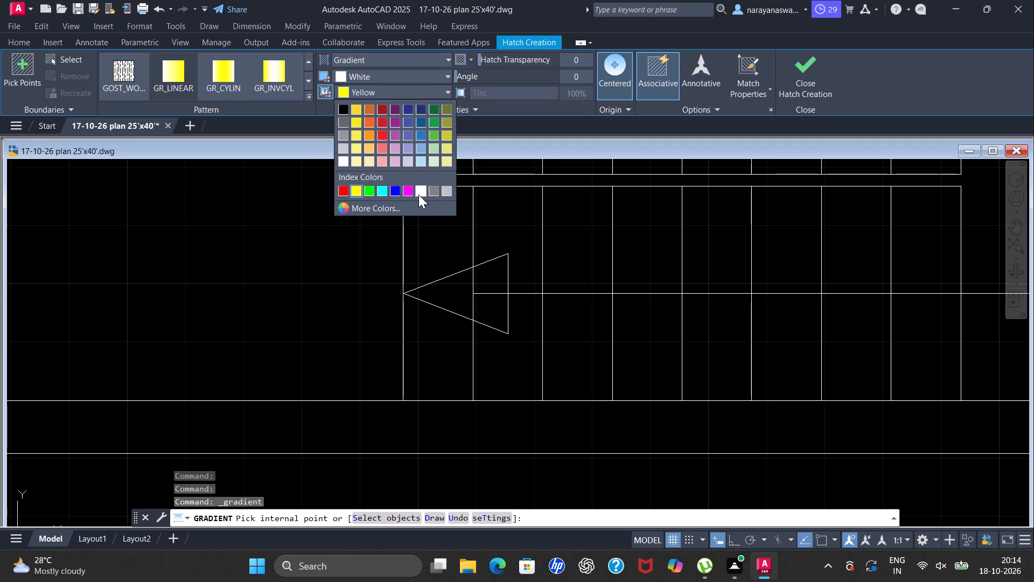
left_click(450, 288)
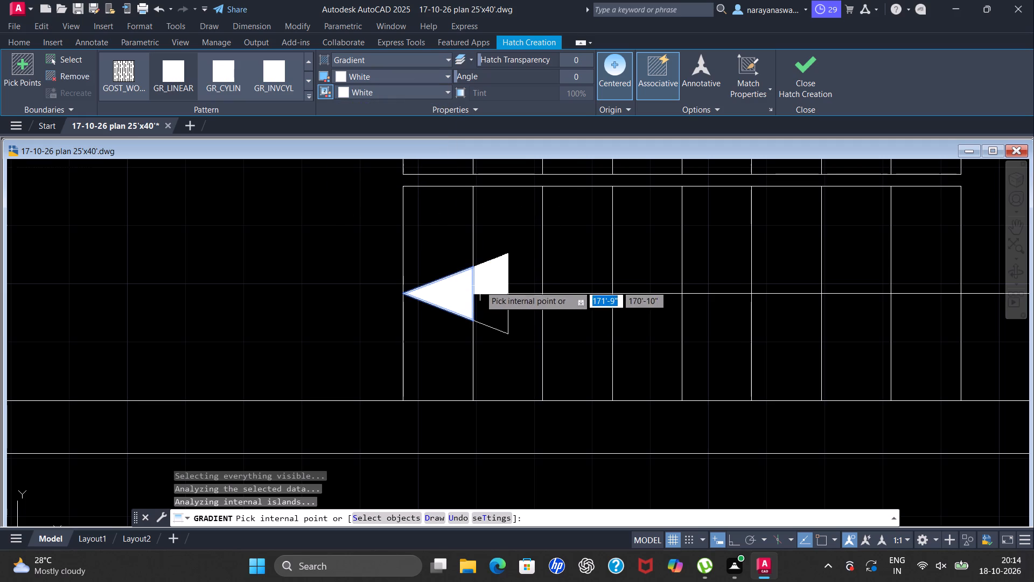
left_click(483, 279)
left_click(483, 313)
key("Escape")
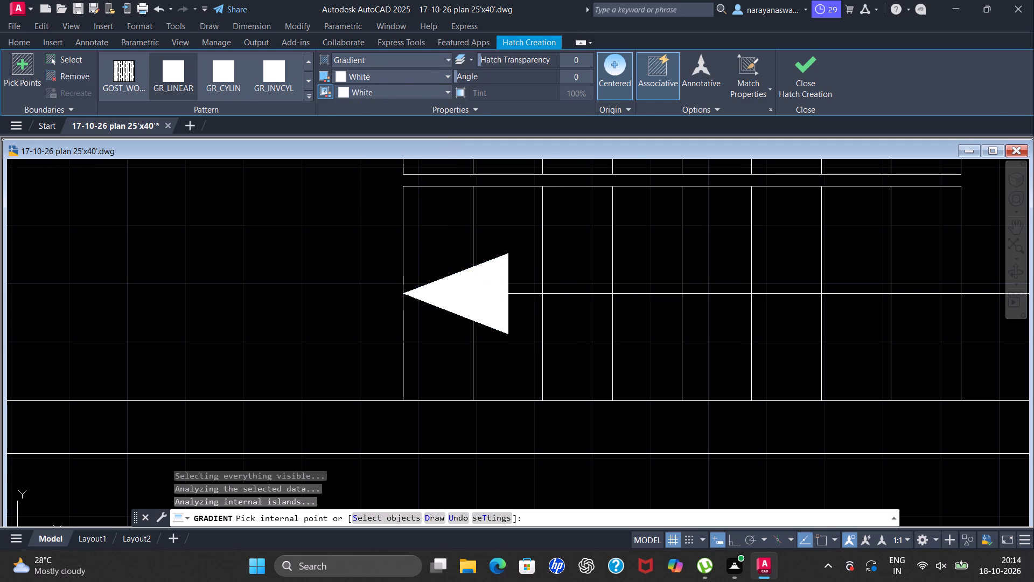
Save the drawing.
scroll(518, 262, "down", 4)
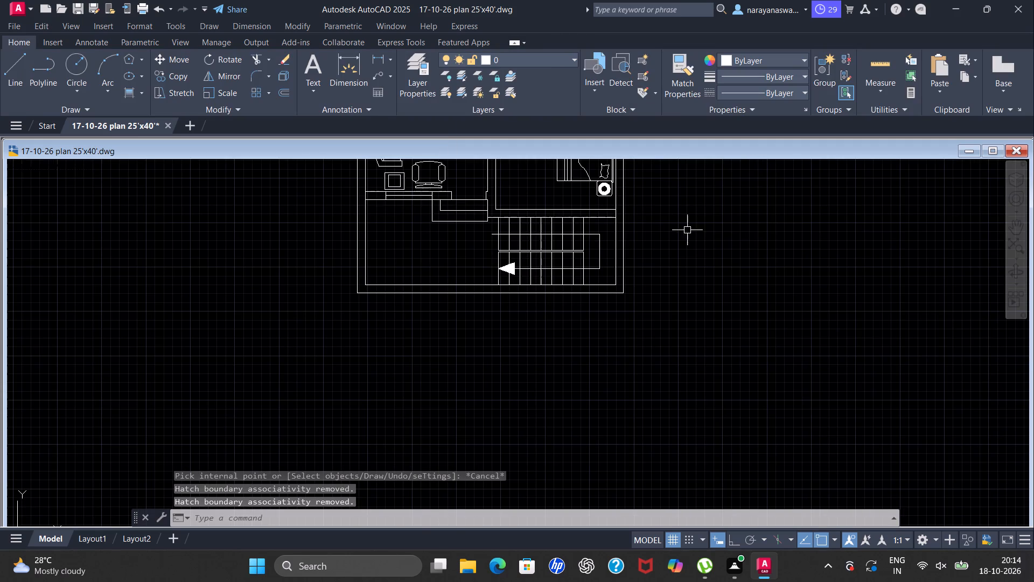
key("ctrl+s")
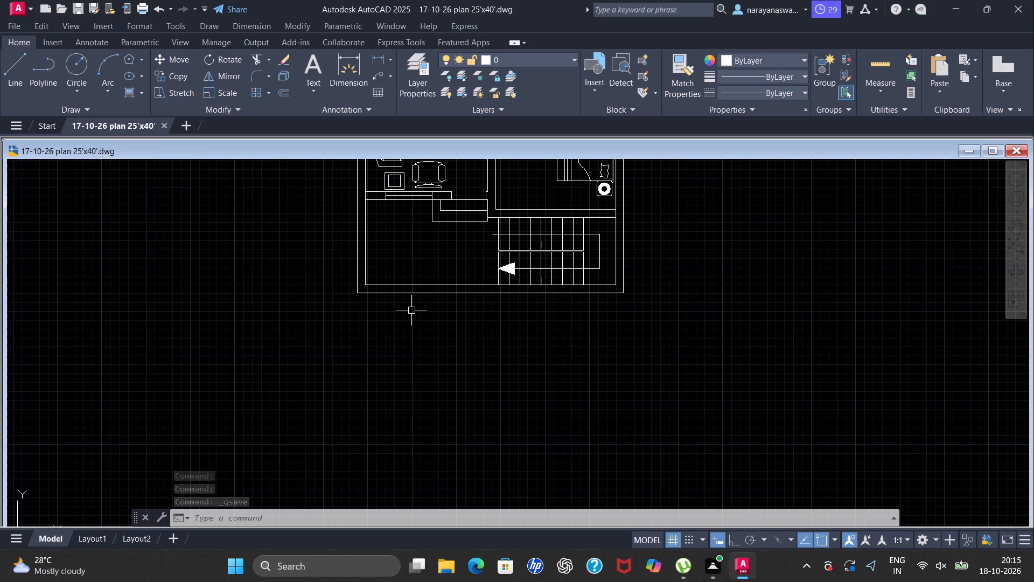
key("Escape")
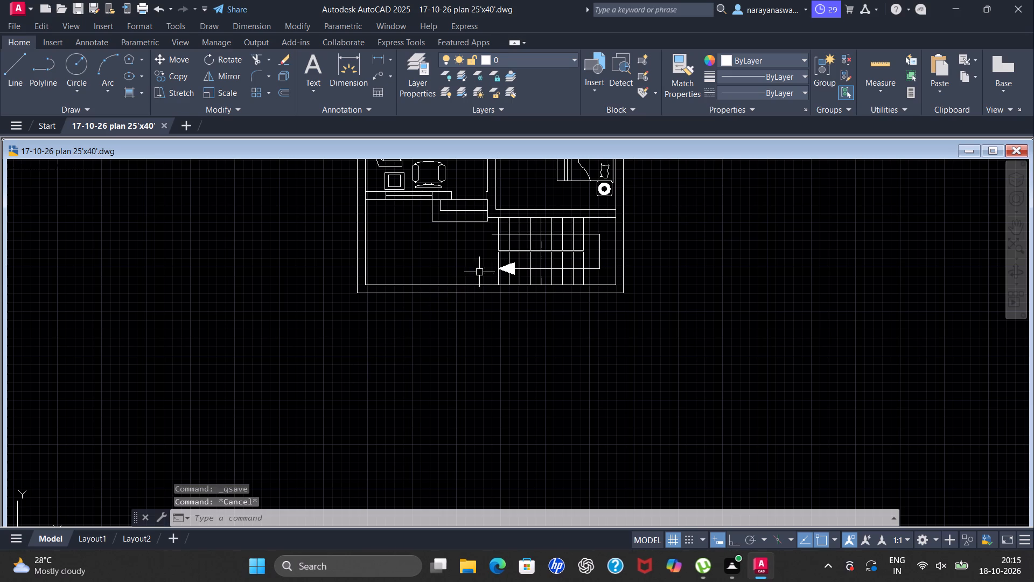
Extend the lower flight's end line at the arrow tip through the front wall to its outer line.
scroll(480, 338, "up", 1)
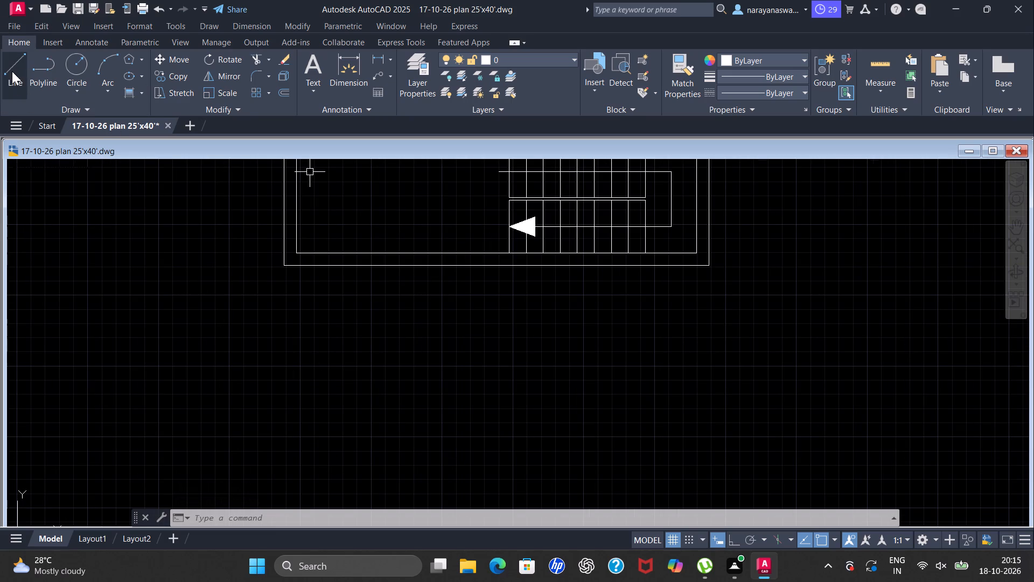
key("e")
key("x")
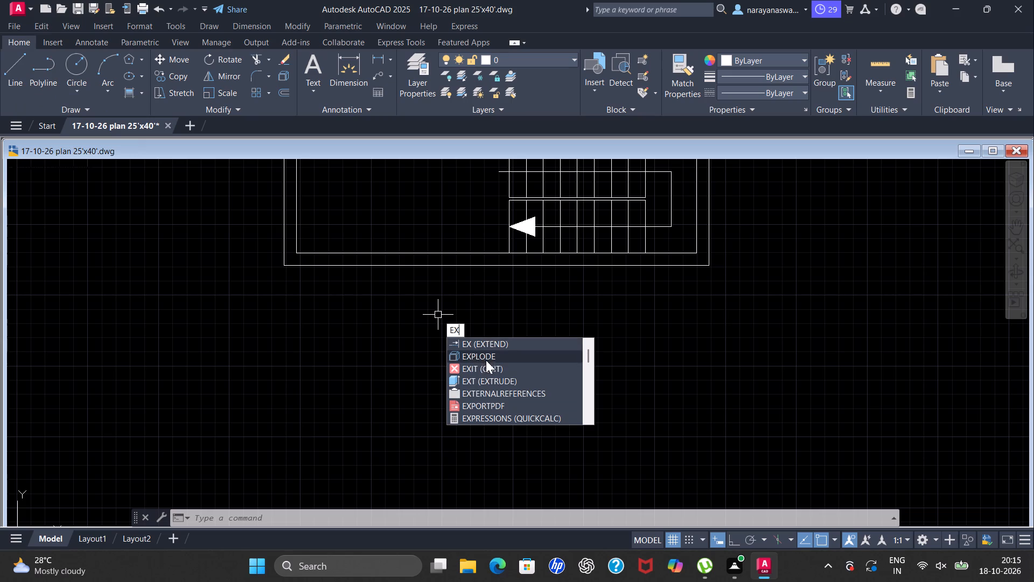
left_click(493, 342)
scroll(510, 251, "up", 1)
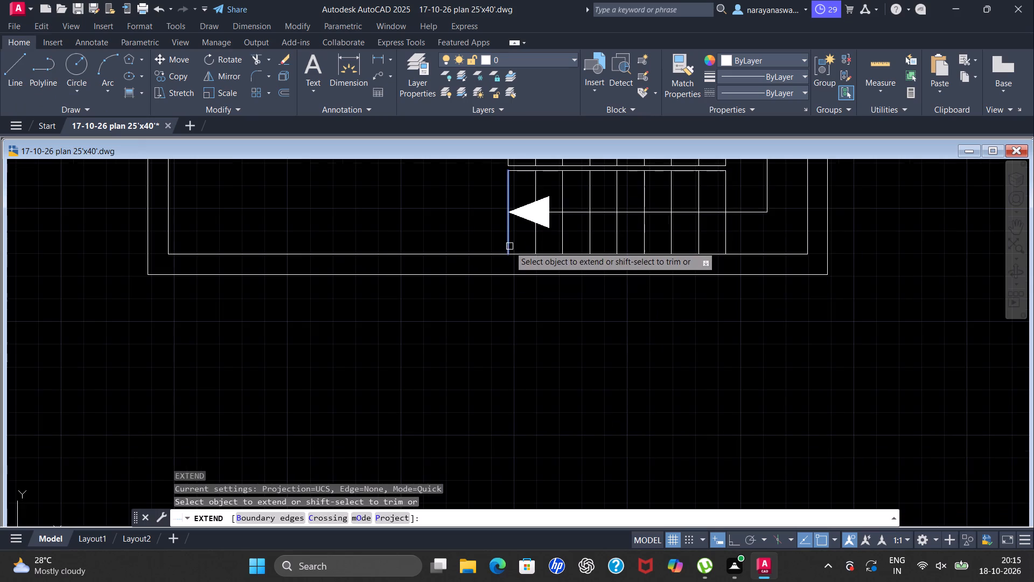
left_click(510, 242)
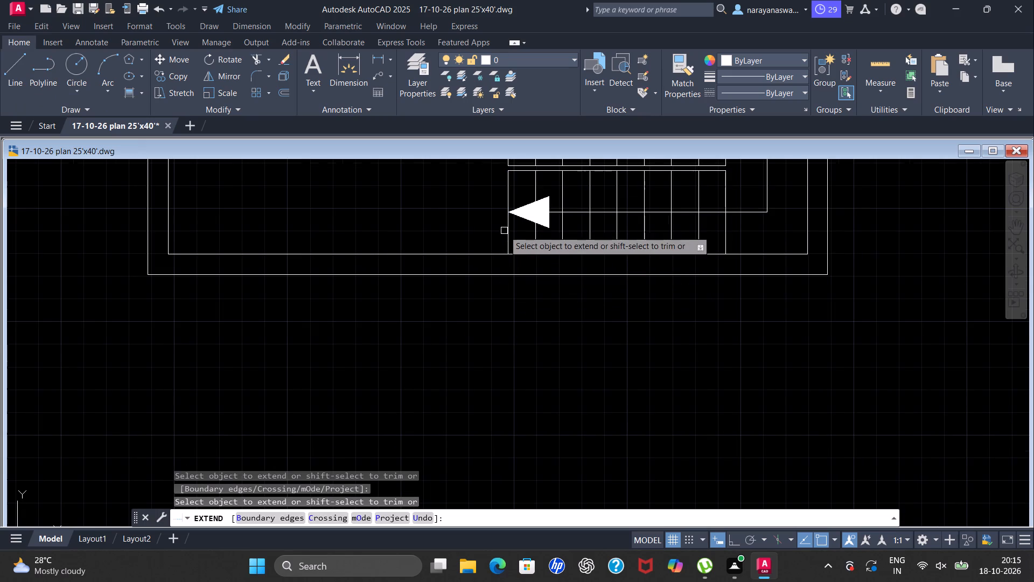
left_click(508, 232)
key("Escape")
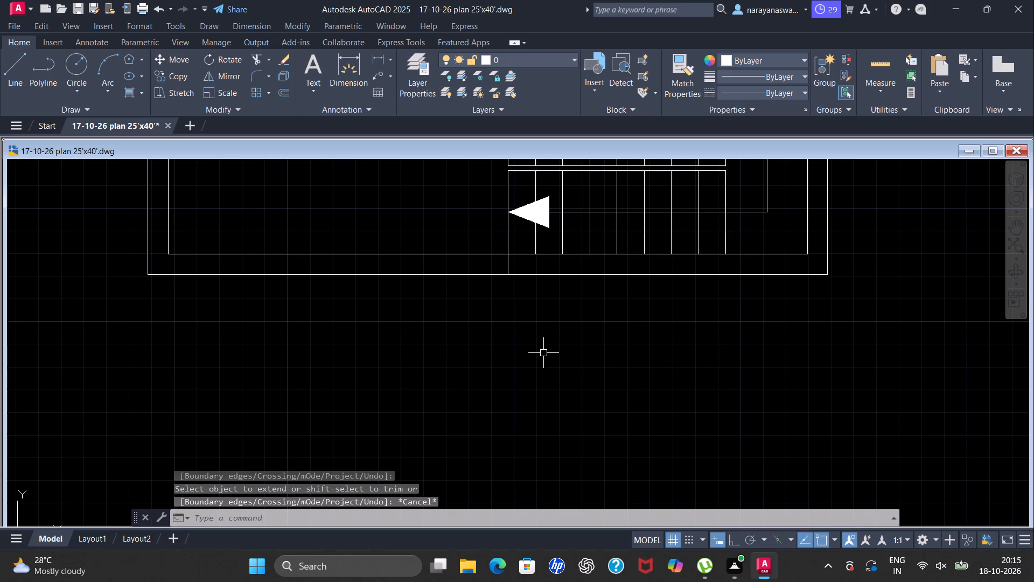
Extend the lower flight's landing-side end line across the gap to the upper flight.
key("space")
scroll(728, 173, "up", 1)
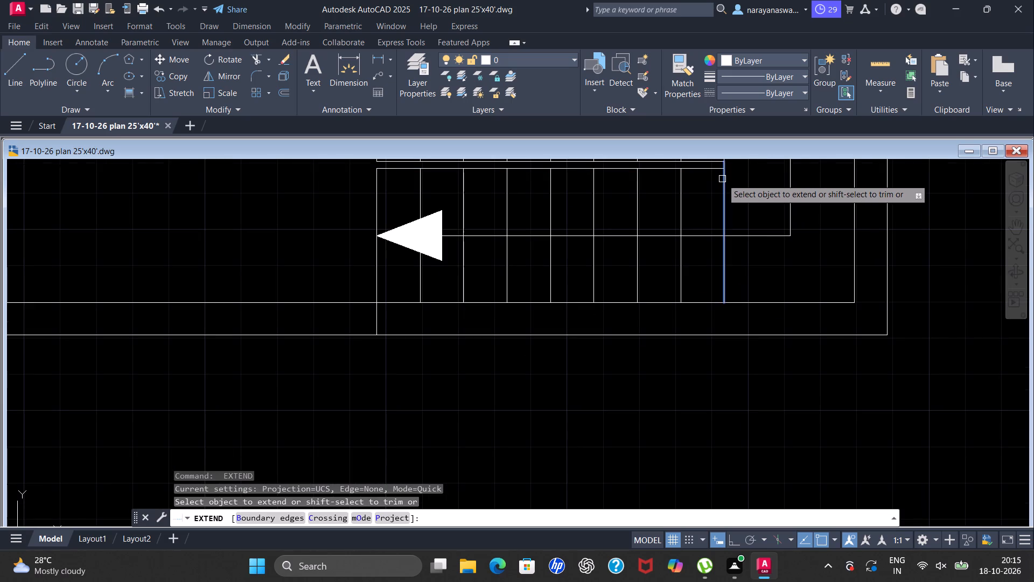
left_click(722, 179)
key("Escape")
scroll(698, 267, "down", 2)
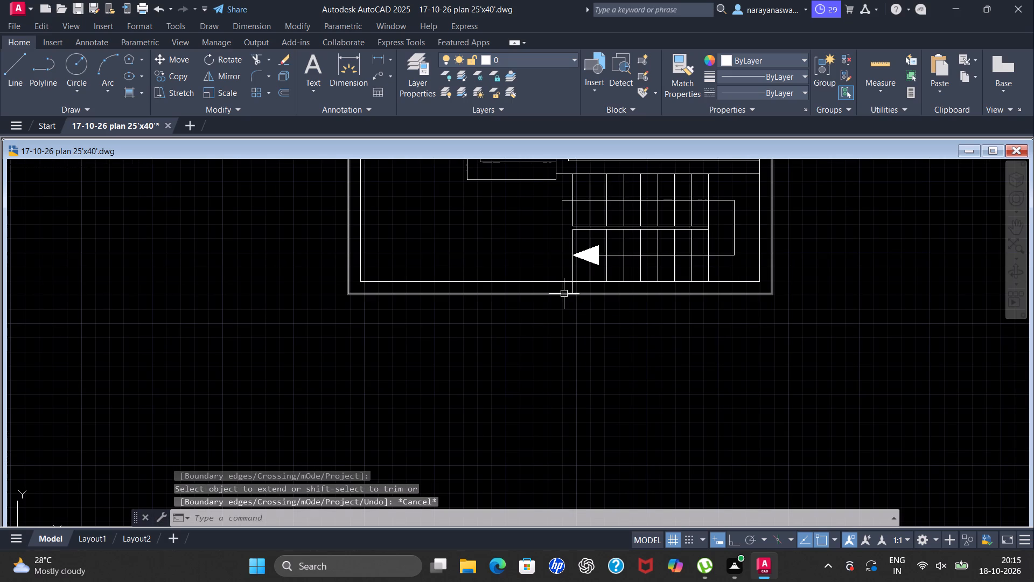
scroll(542, 327, "up", 1)
scroll(445, 348, "down", 2)
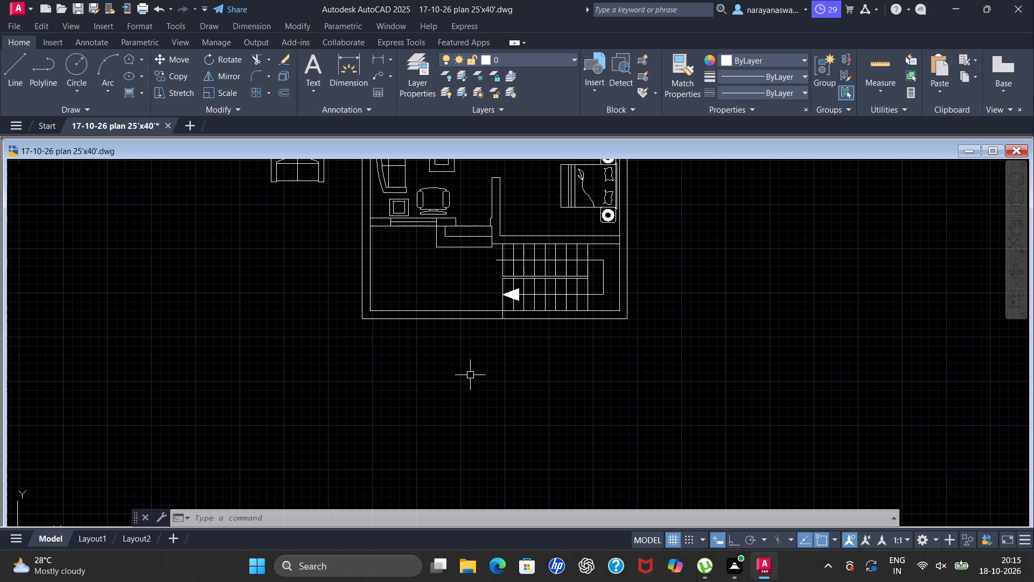
Draw a 3' line outward from the front wall's outer line, continuing the extended stair line, and turn Ortho on.
scroll(497, 333, "up", 2)
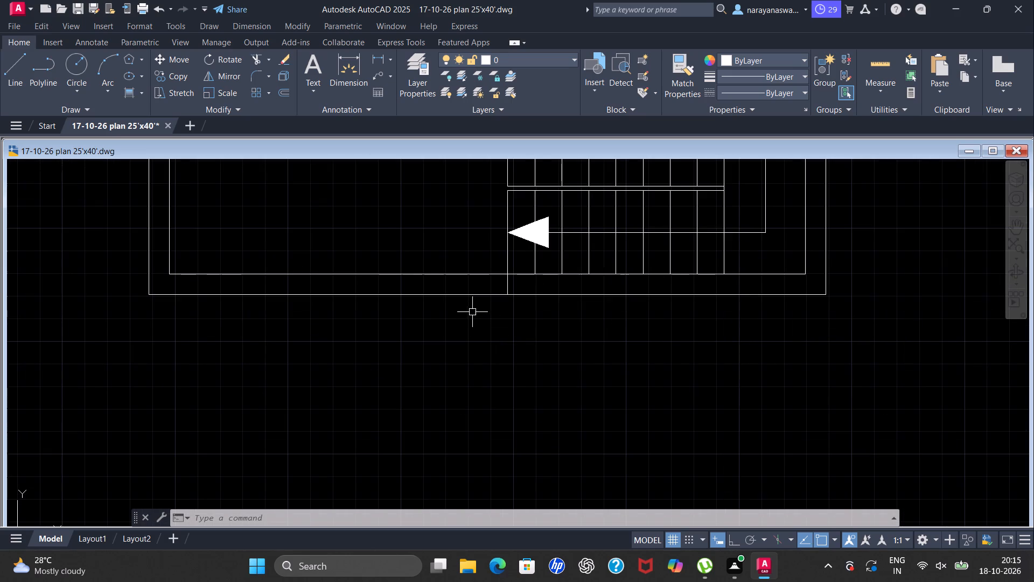
left_click(22, 78)
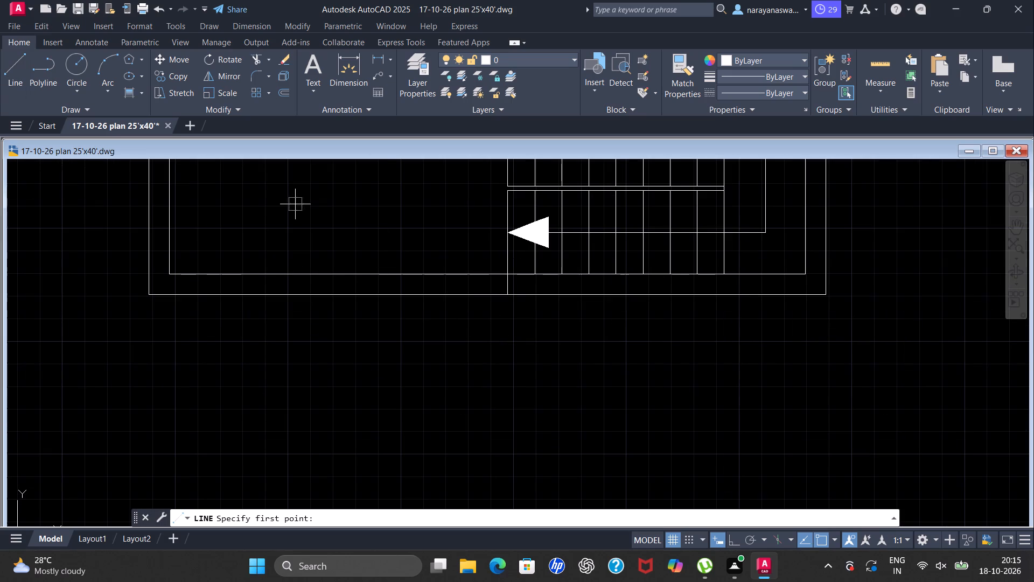
left_click(505, 293)
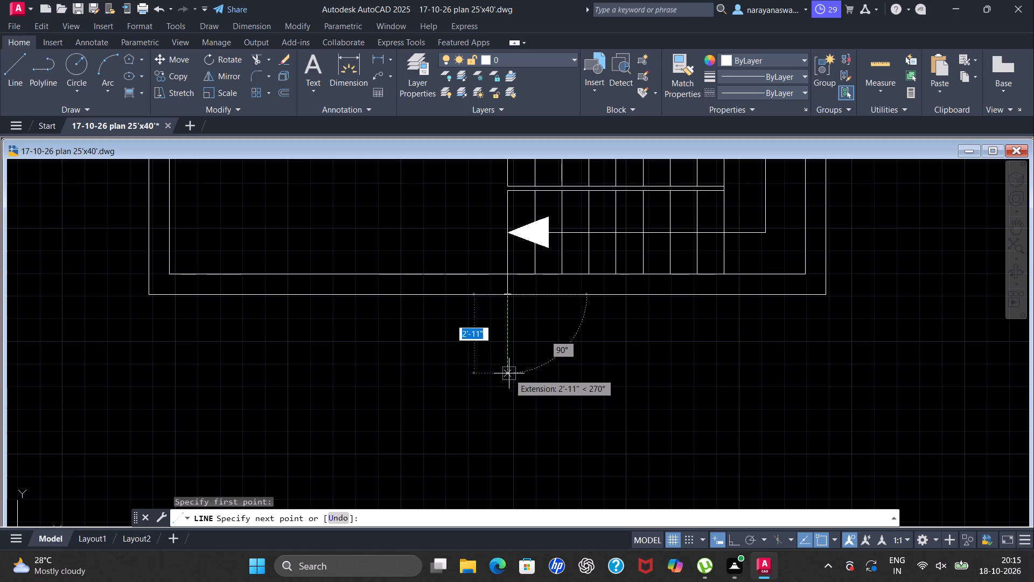
type("3'")
key("Return")
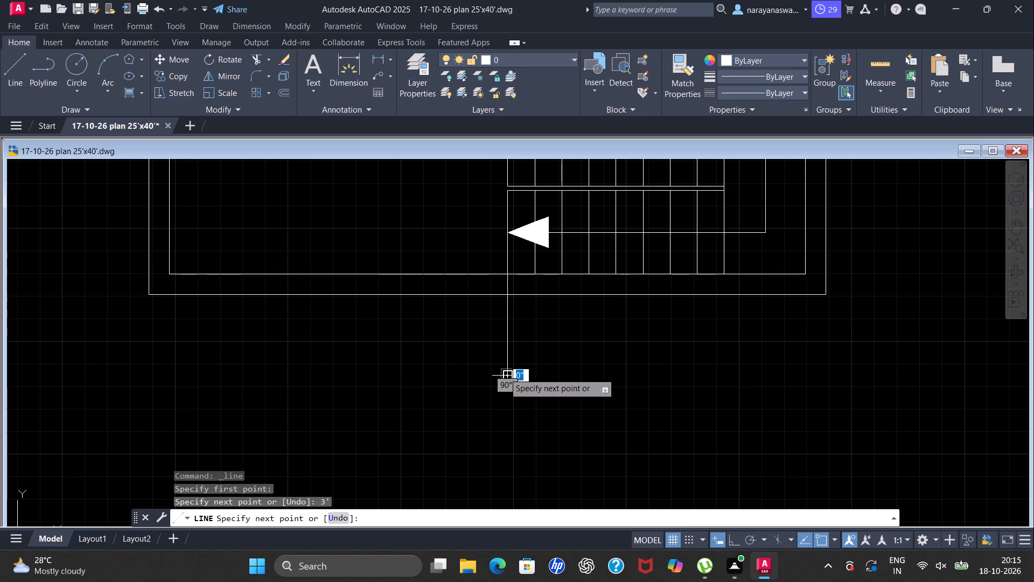
left_click(731, 532)
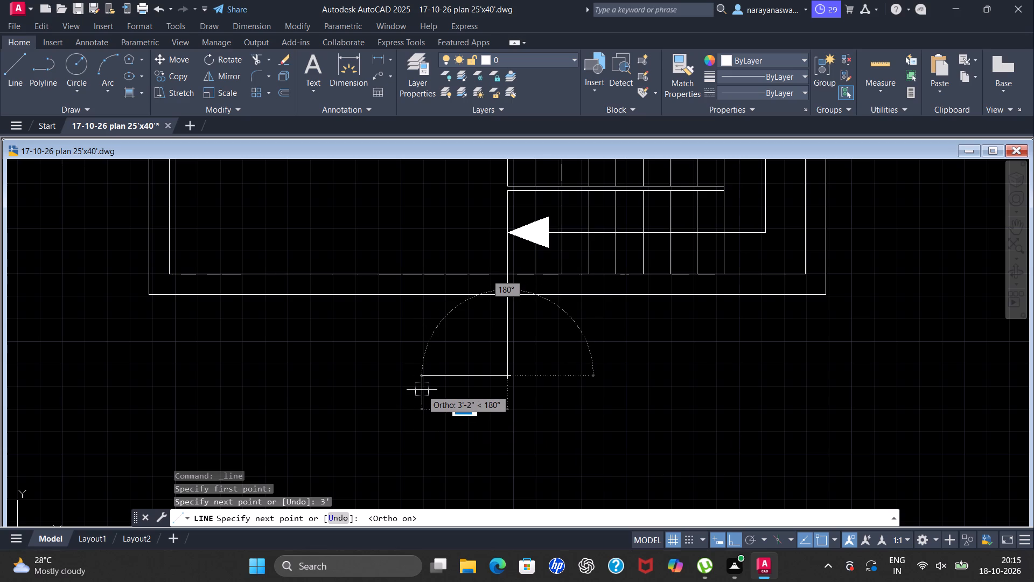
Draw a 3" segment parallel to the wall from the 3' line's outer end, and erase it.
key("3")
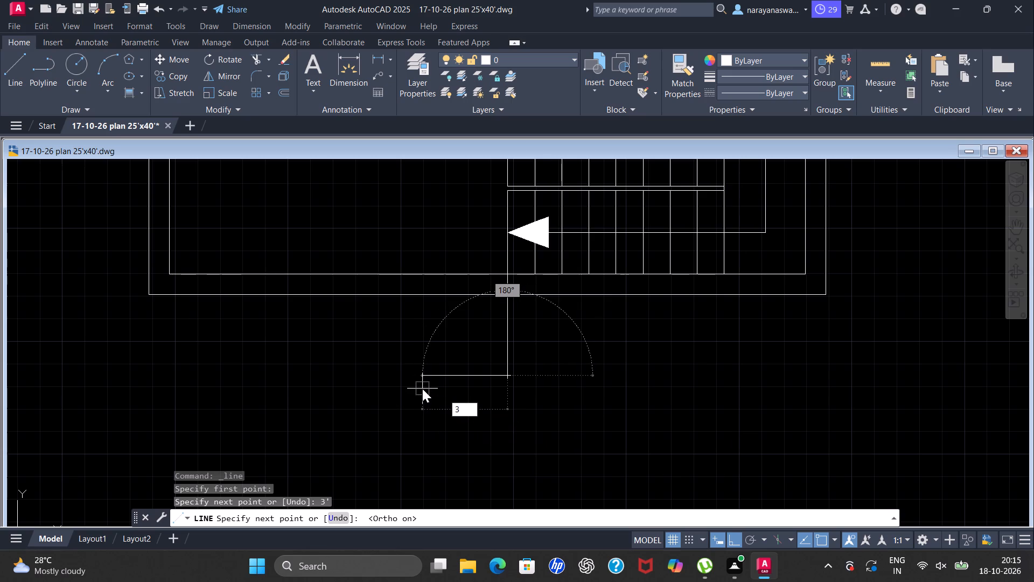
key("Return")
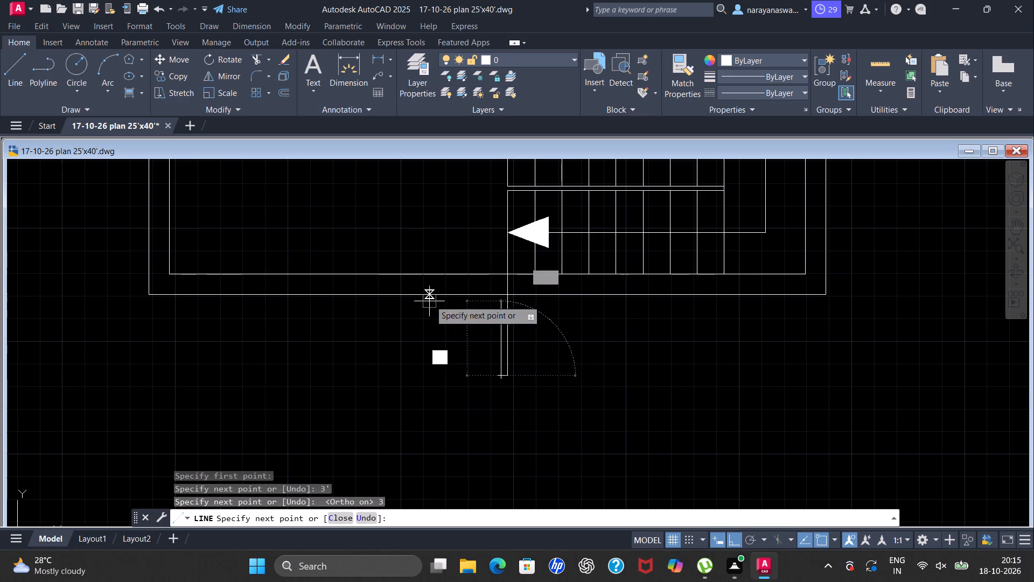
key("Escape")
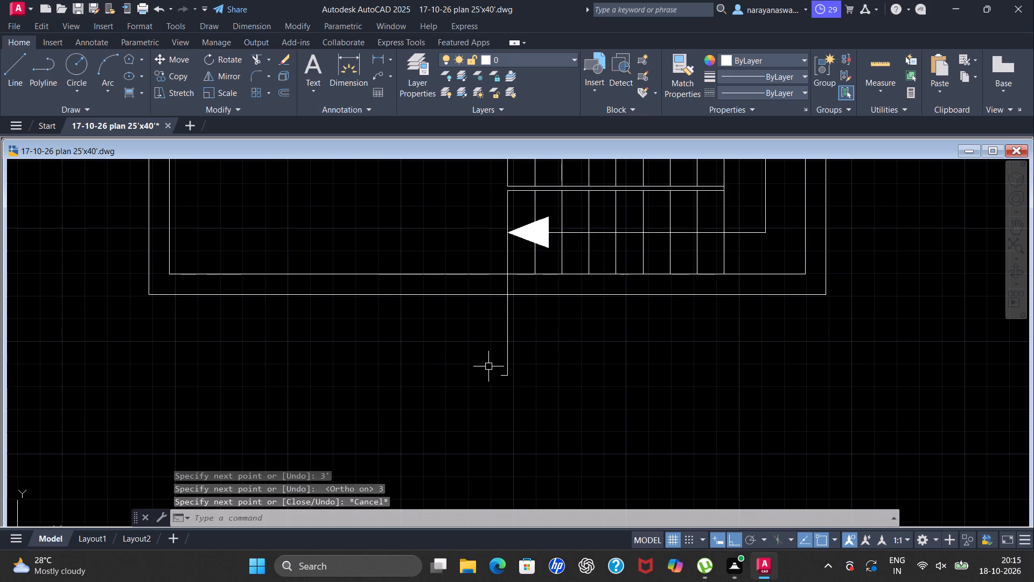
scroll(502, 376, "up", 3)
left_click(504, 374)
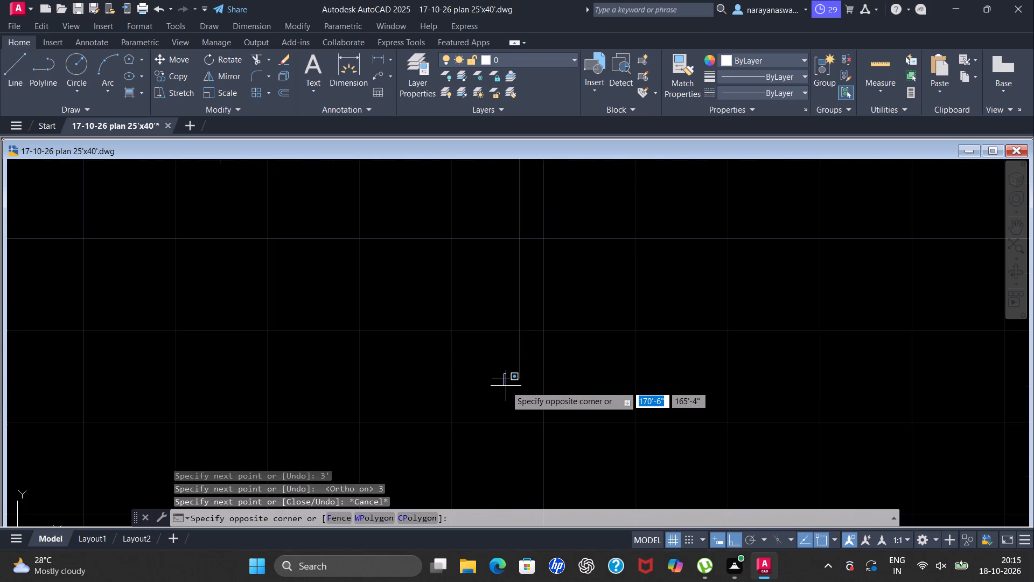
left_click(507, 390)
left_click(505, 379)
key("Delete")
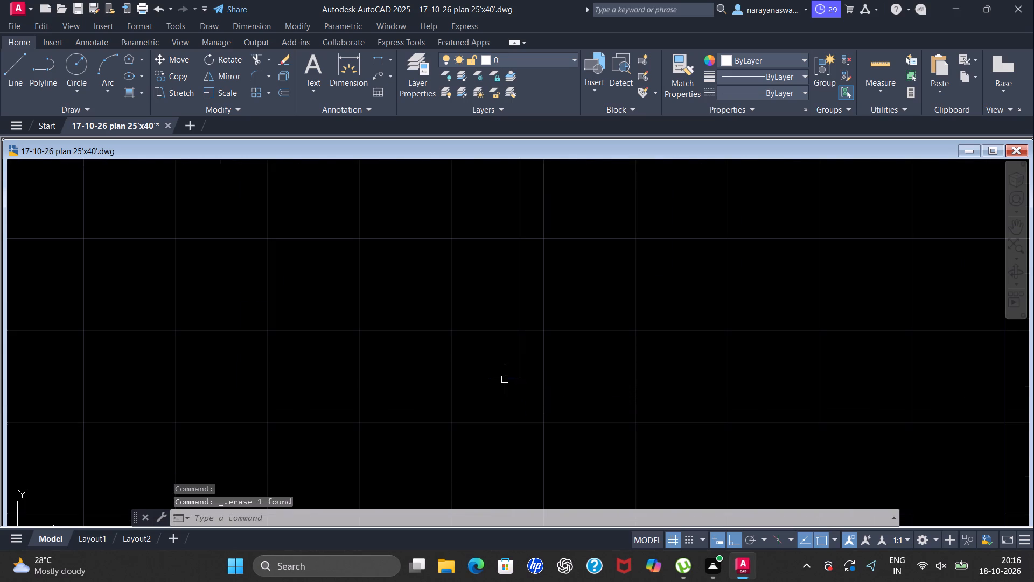
Draw the projection outline from the 3' line's outer end: about 2'-11" parallel to the wall, back to the wall, and closed along it.
left_click(10, 68)
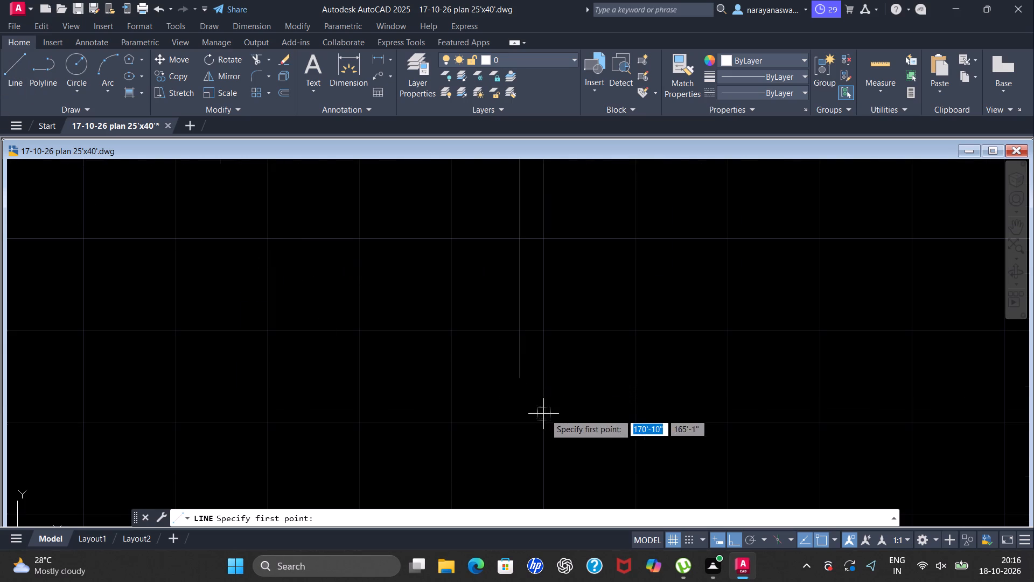
left_click(520, 377)
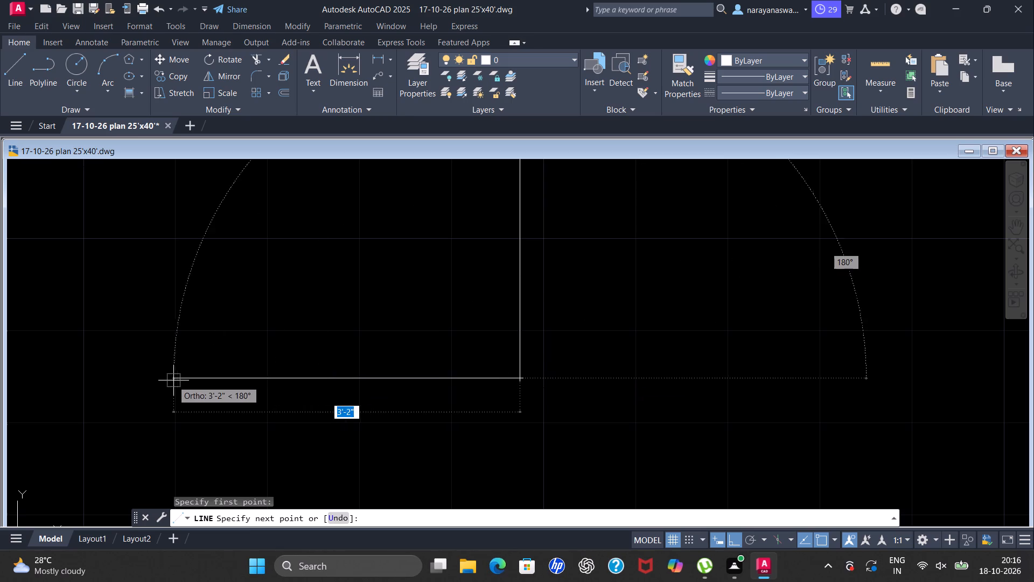
scroll(173, 380, "down", 3)
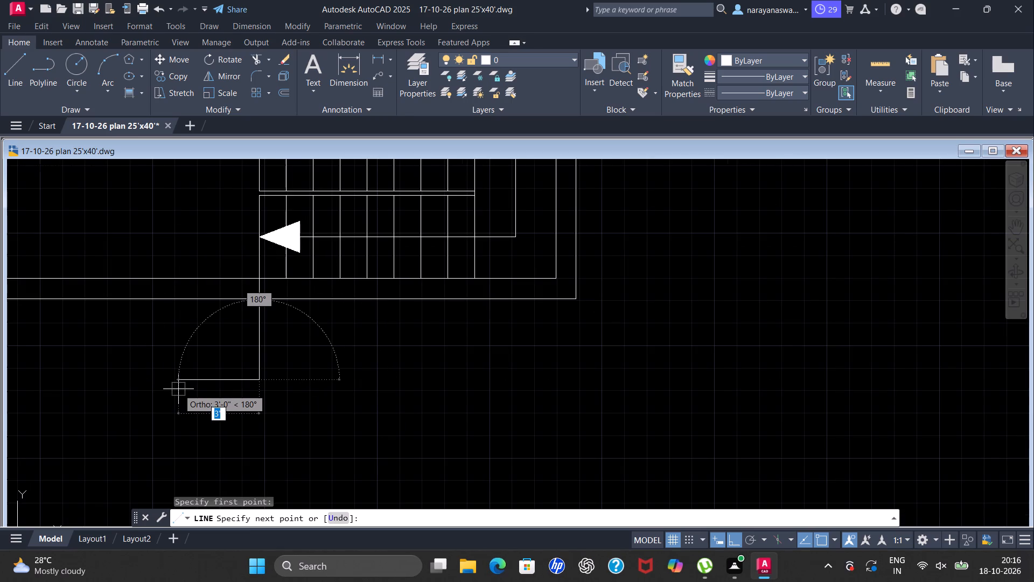
left_click(179, 389)
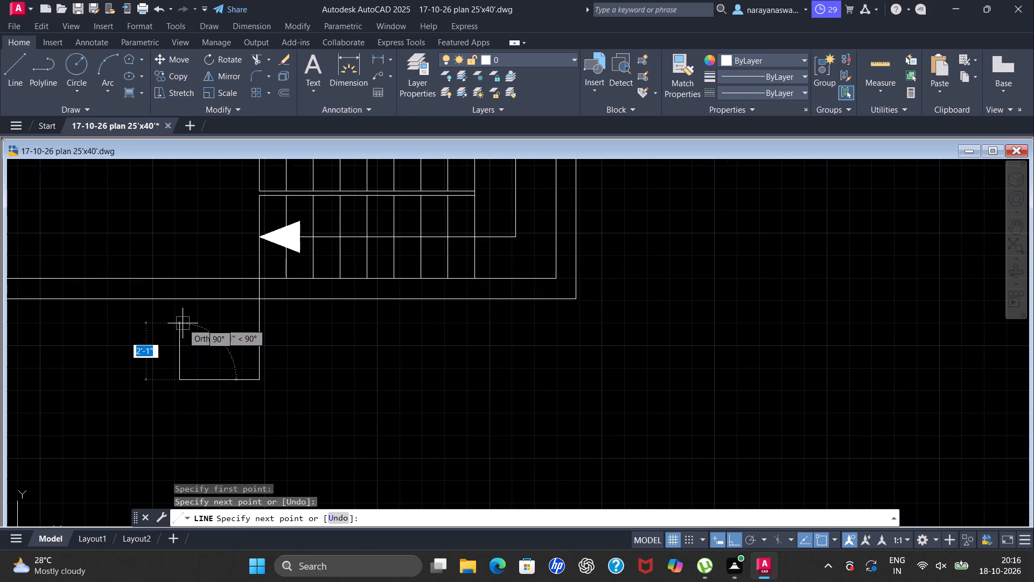
left_click(180, 299)
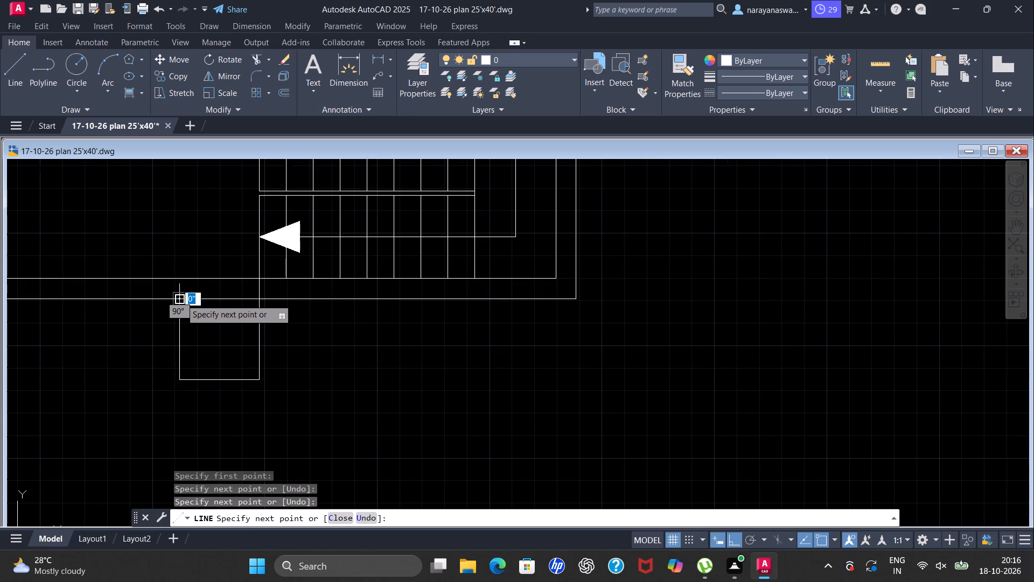
left_click(261, 302)
key("Escape")
Offset the projection's wall-side line outward by 1' twice to form step lines inside the outline.
key("o")
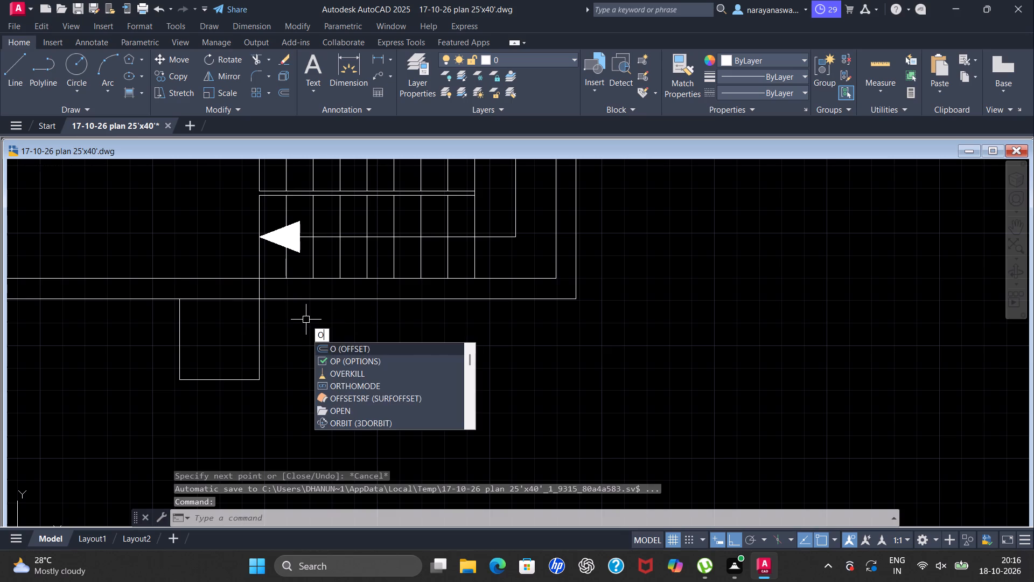
left_click(339, 349)
key("1")
key("apostrophe")
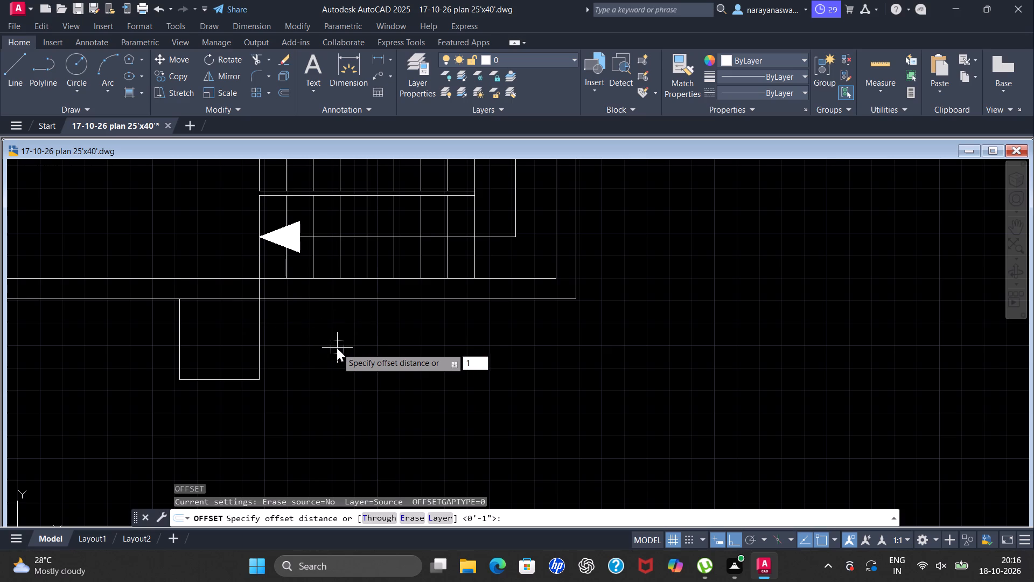
key("Return")
left_click(209, 301)
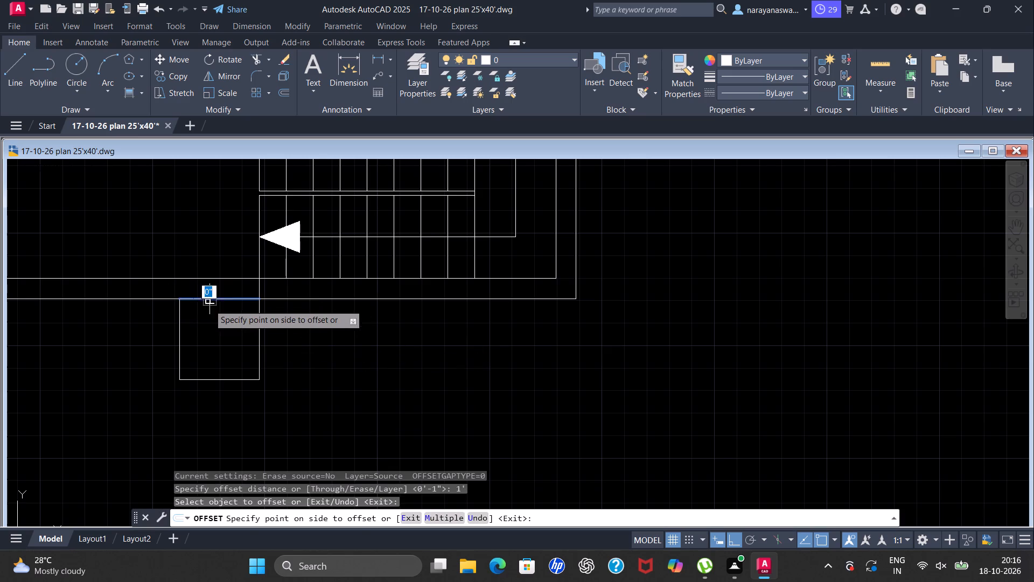
left_click(207, 319)
left_click(209, 325)
left_click(211, 354)
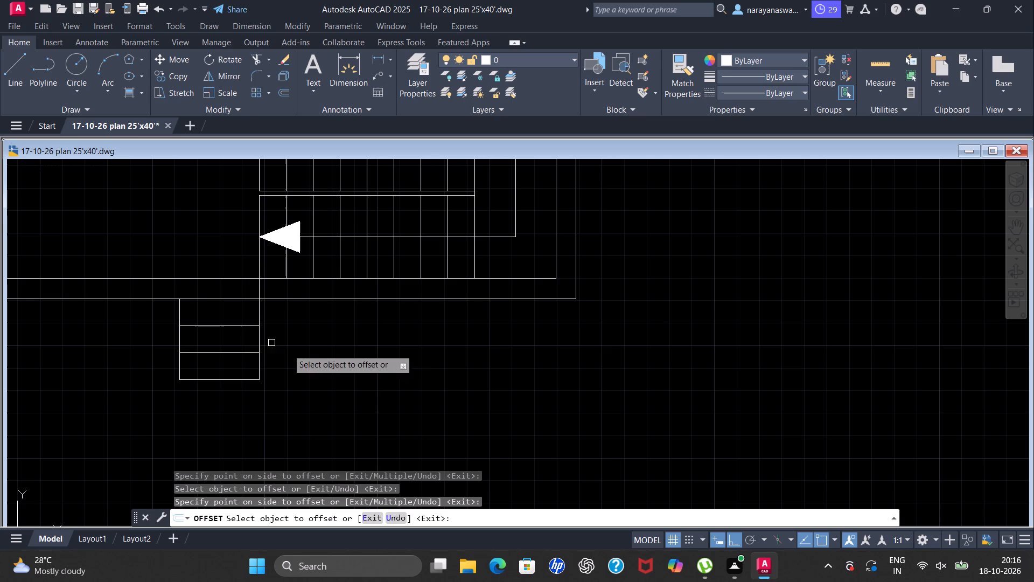
key("Escape")
Trim away the projection's outermost 1' strip, removing both side ends and the outer edge beyond the second offset line.
type("tr")
left_click(283, 425)
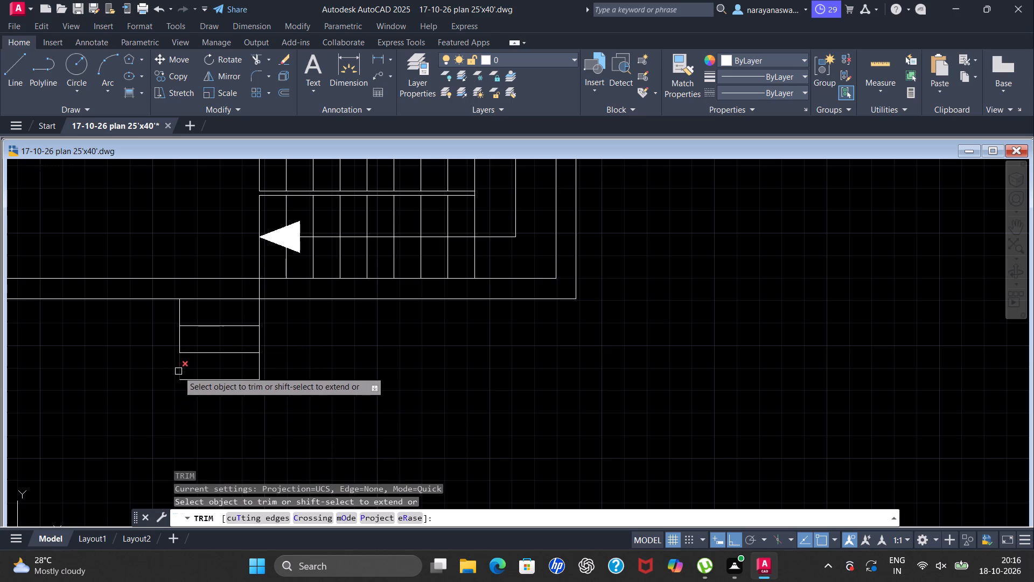
left_click(179, 371)
left_click_drag(191, 381, 201, 383)
left_click(260, 371)
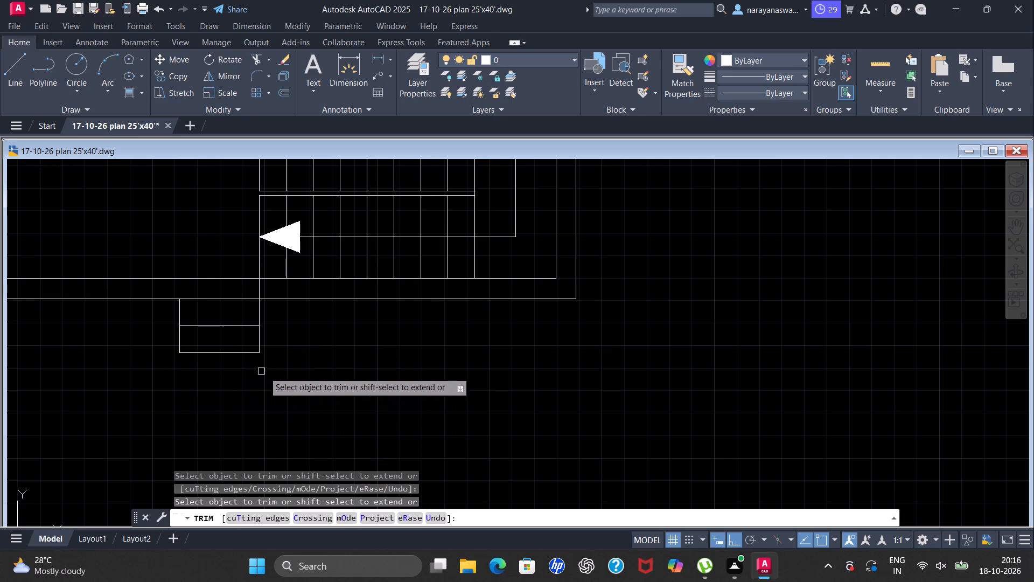
key("Escape")
Draw a line about 8" long across the front wall's thickness, near the wall corner farthest from the stairs.
scroll(309, 364, "down", 2)
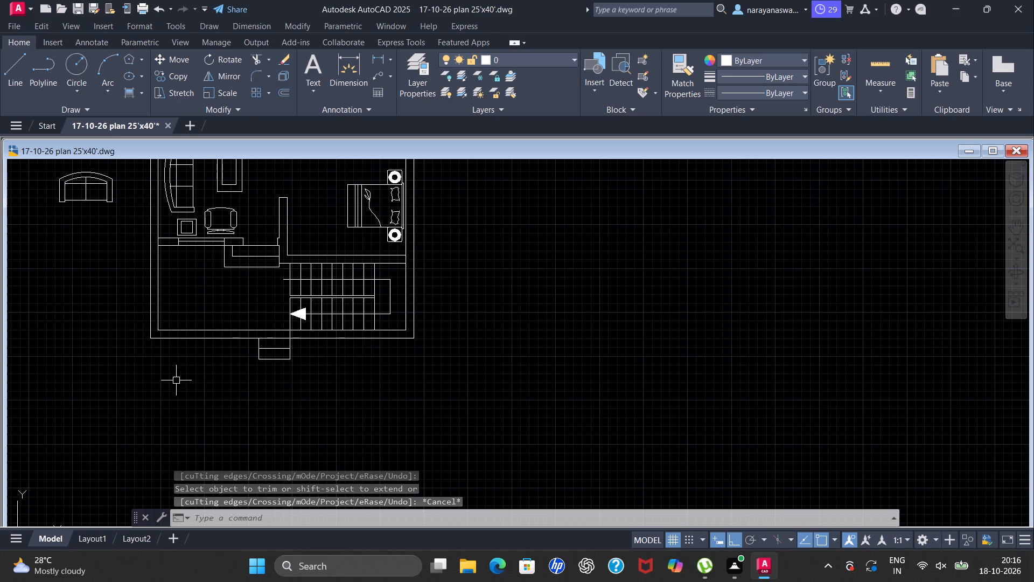
scroll(147, 339, "up", 1)
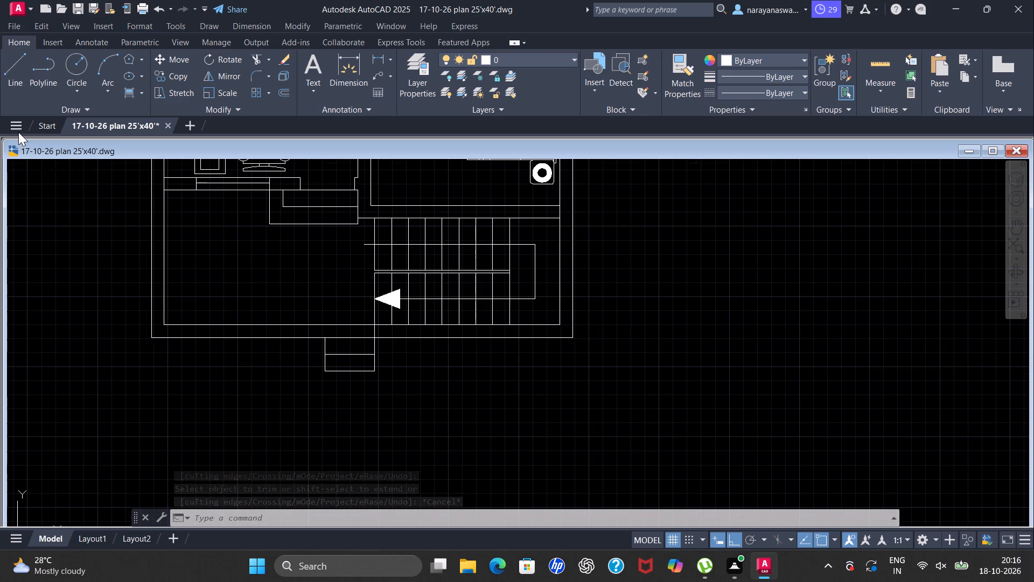
left_click(16, 66)
scroll(200, 341, "up", 2)
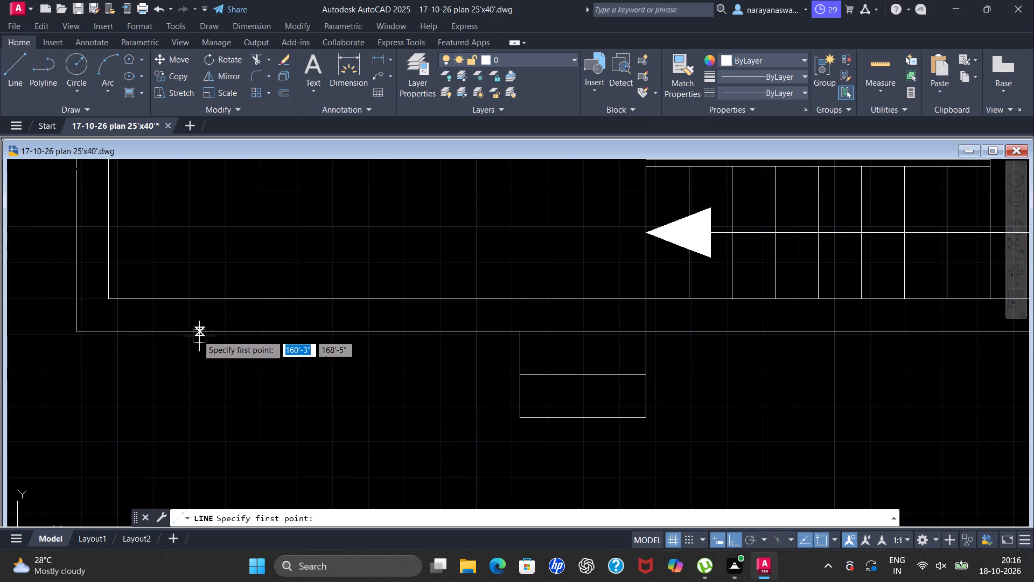
scroll(129, 306, "up", 2)
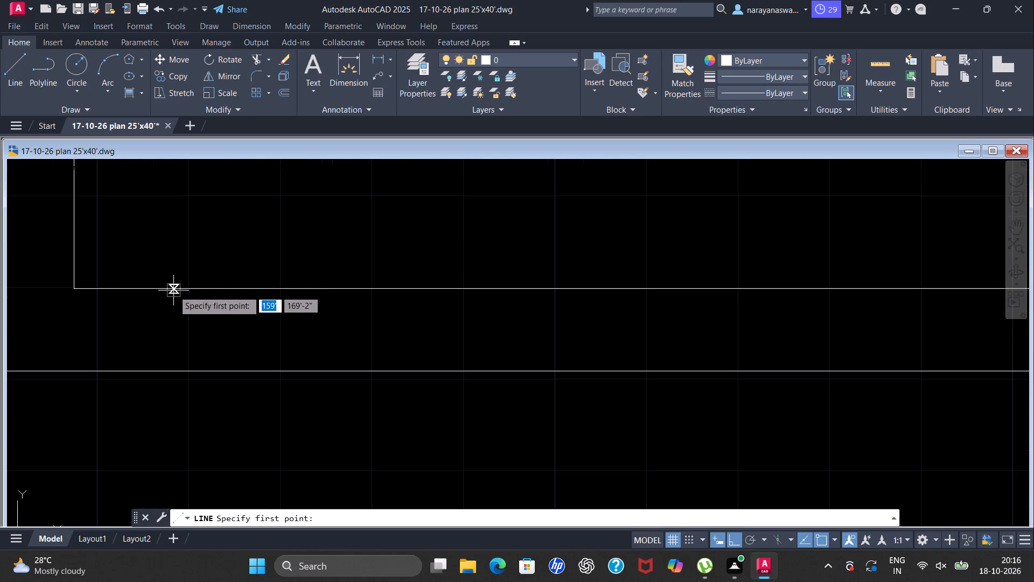
left_click(174, 290)
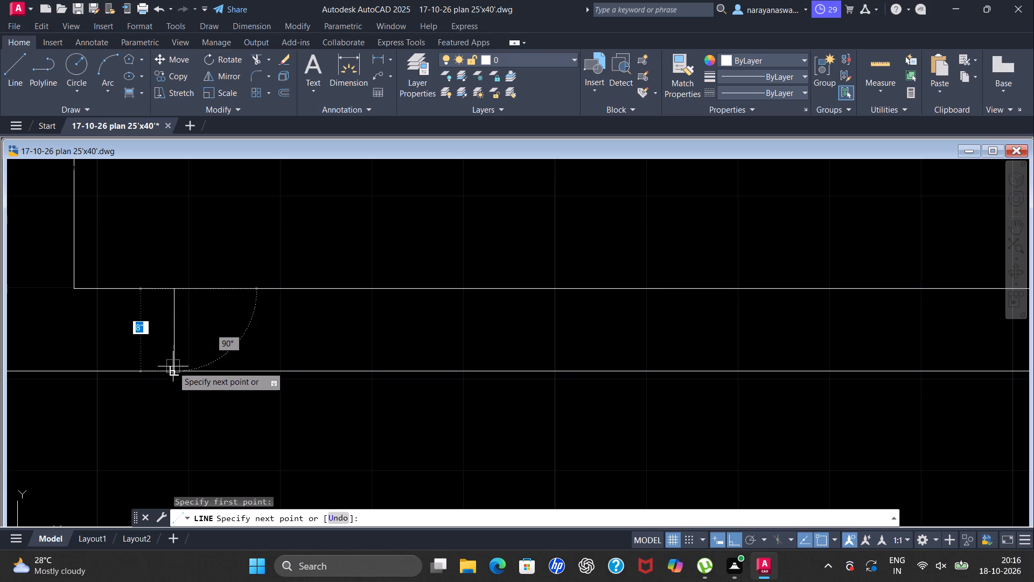
left_click(173, 371)
scroll(192, 323, "down", 1)
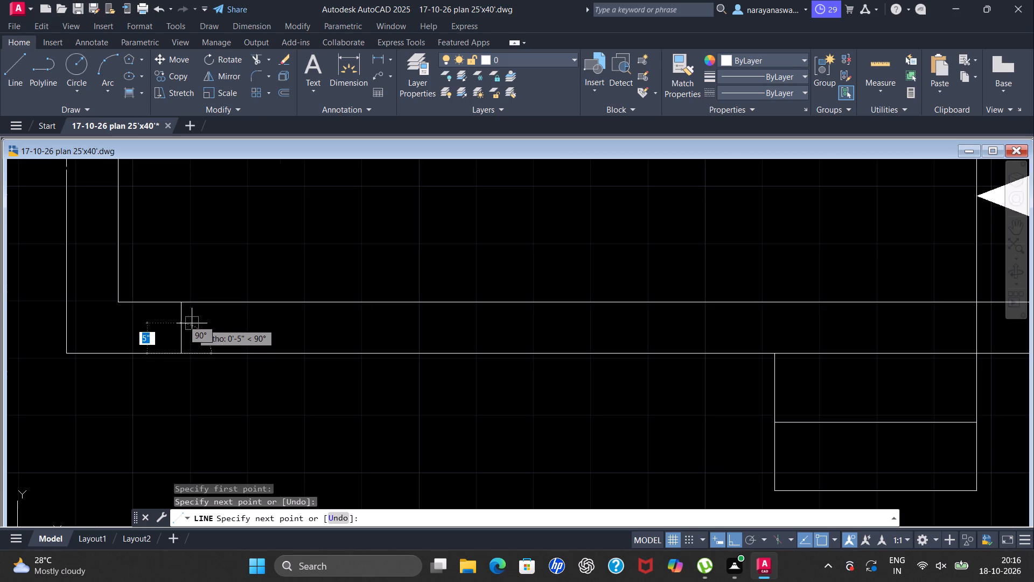
key("space")
Draw a line about 1'-7" outward from the front wall near that cross line, and continue it parallel to the wall to the steps' side.
key("space")
scroll(207, 342, "down", 1)
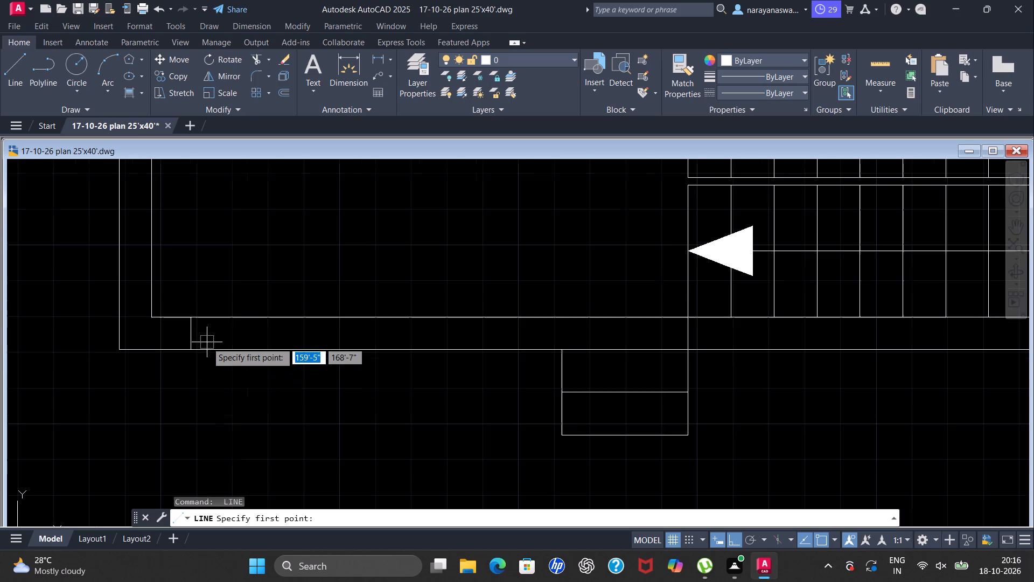
scroll(176, 381, "up", 2)
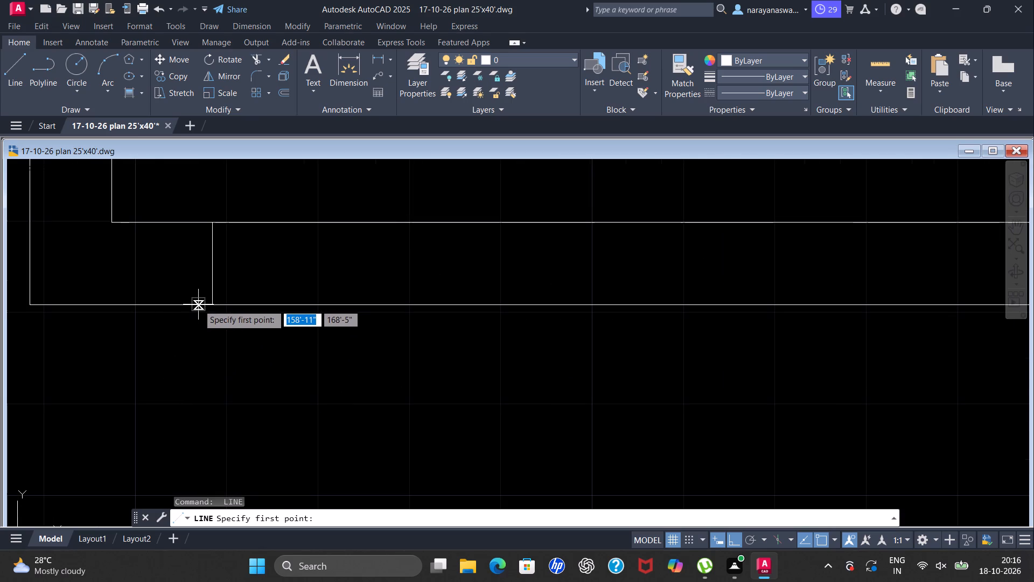
left_click_drag(199, 304, 200, 313)
scroll(194, 359, "down", 4)
scroll(192, 390, "up", 2)
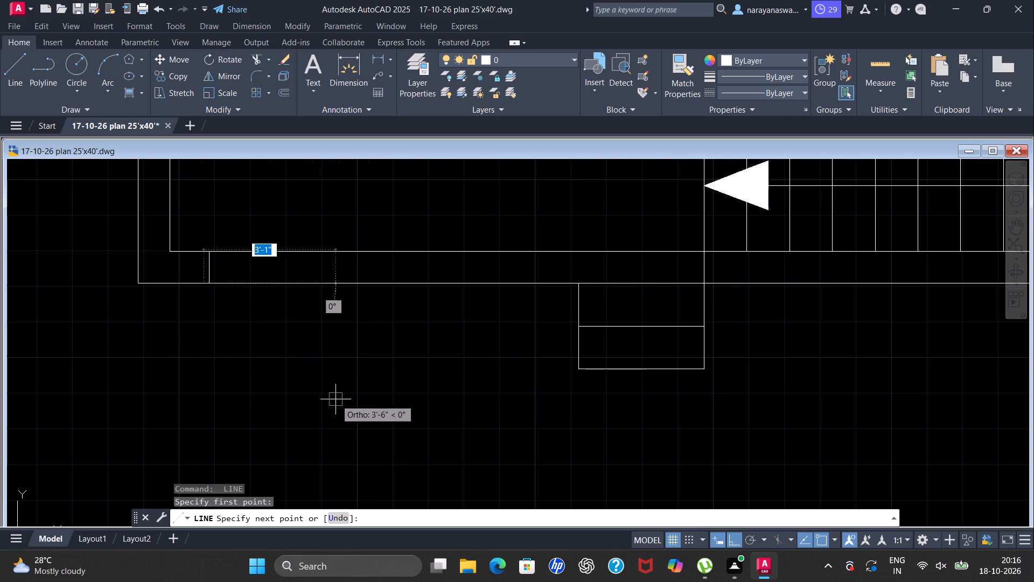
left_click(216, 352)
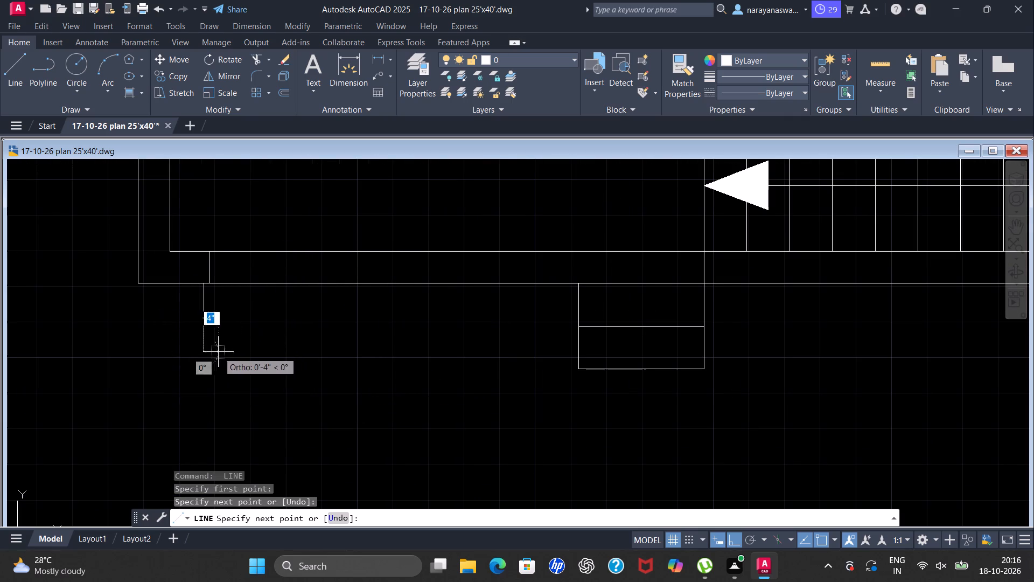
left_click(579, 351)
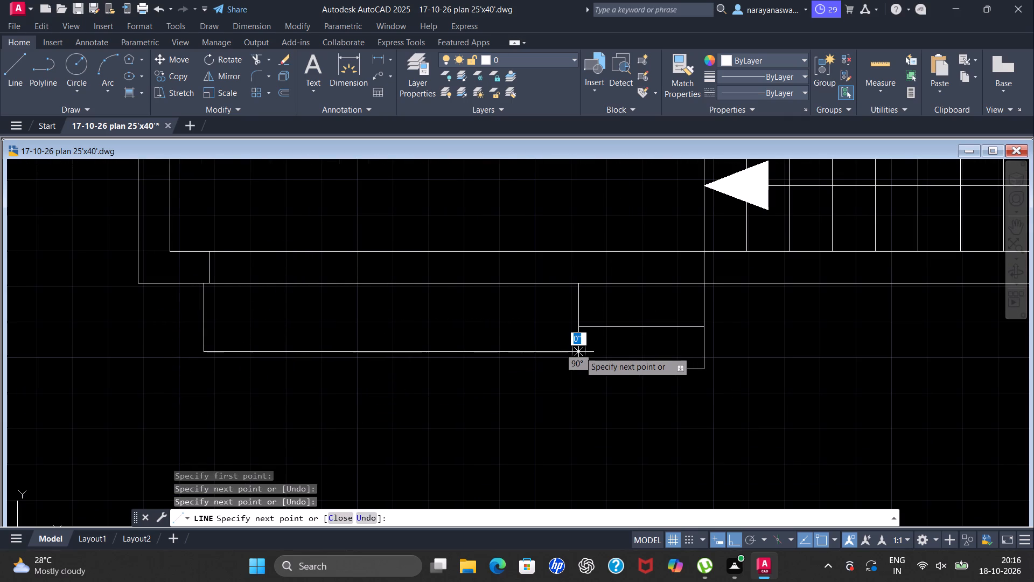
key("Escape")
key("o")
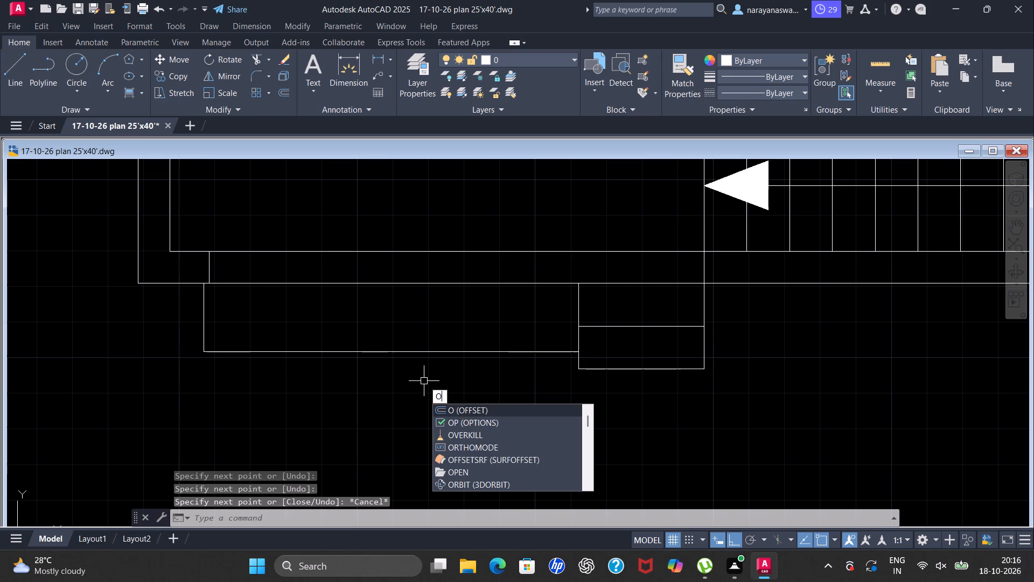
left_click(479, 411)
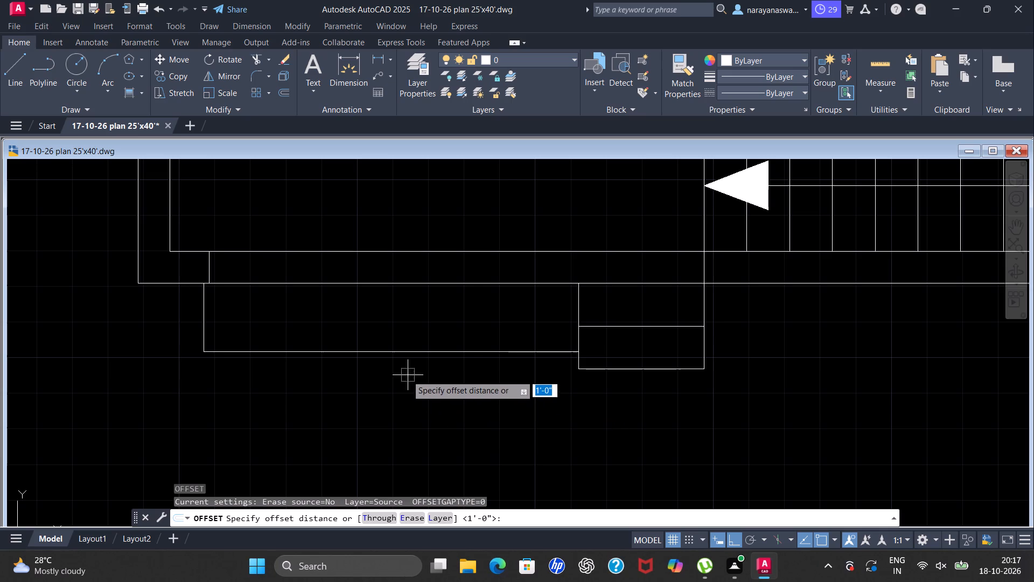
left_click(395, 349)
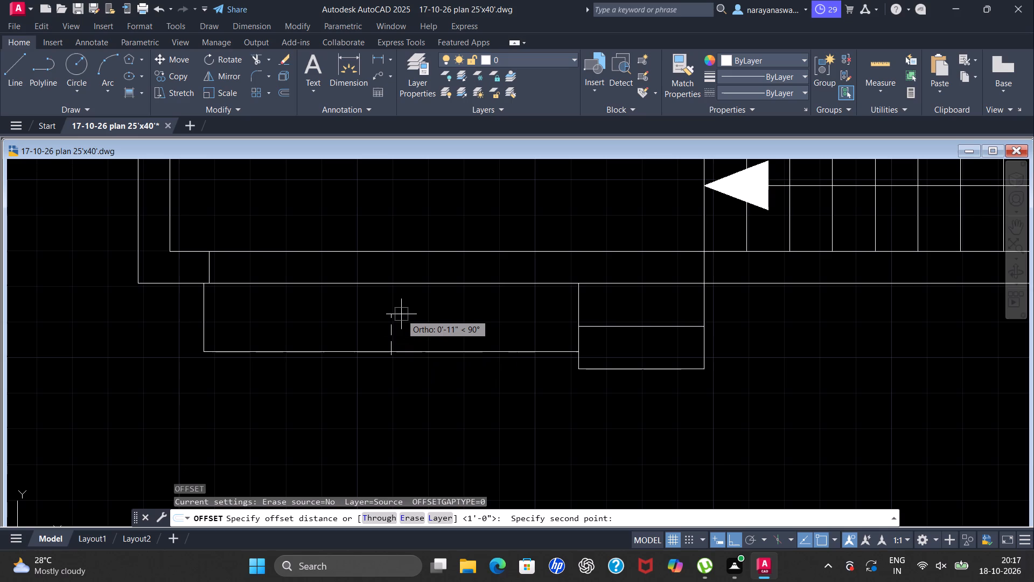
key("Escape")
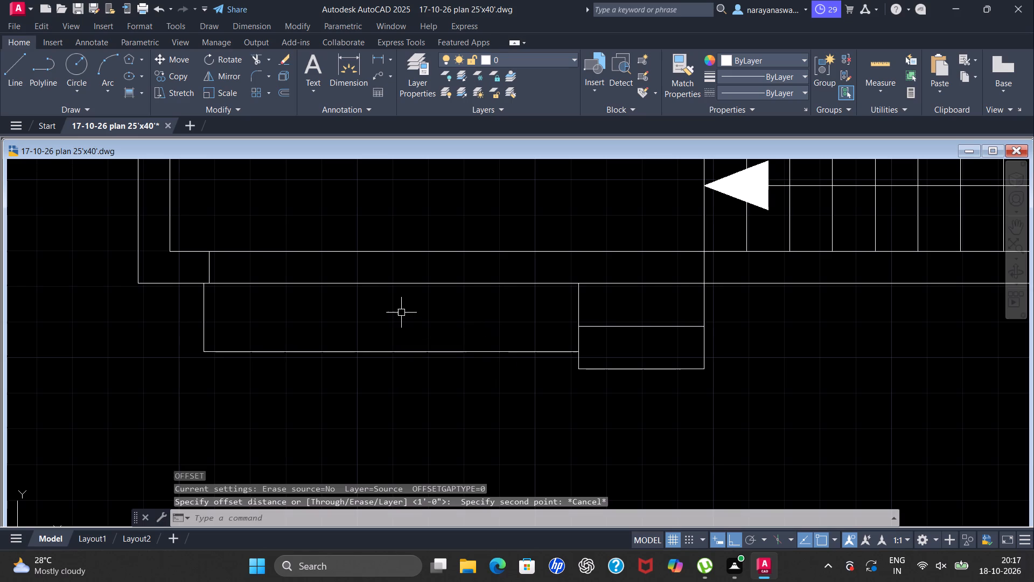
Copy the new outline's outer line from its midpoint as a fitted array of 5 items ending at the front wall's outer line.
left_click(397, 352)
right_click(407, 316)
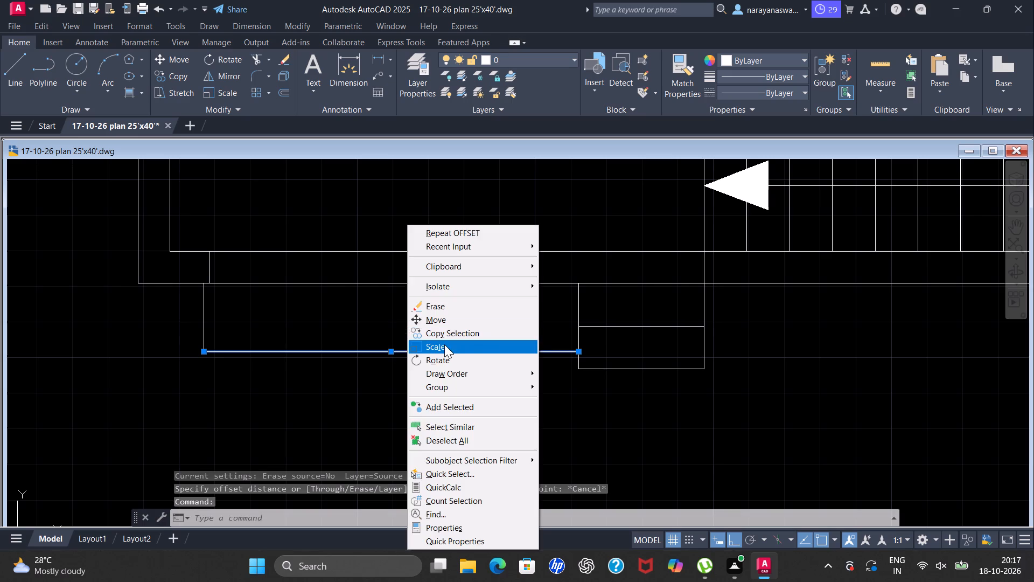
left_click(456, 331)
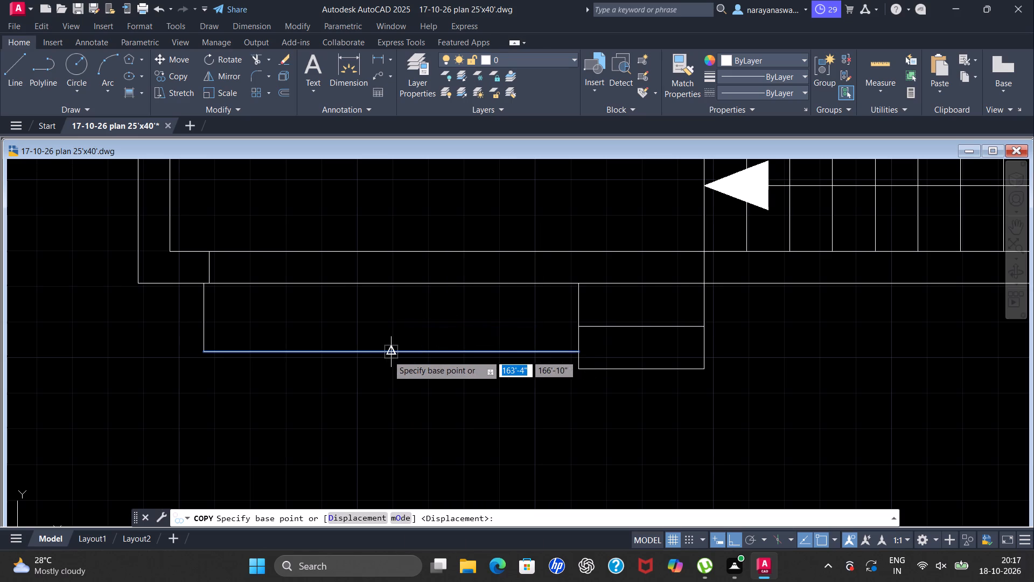
left_click(387, 355)
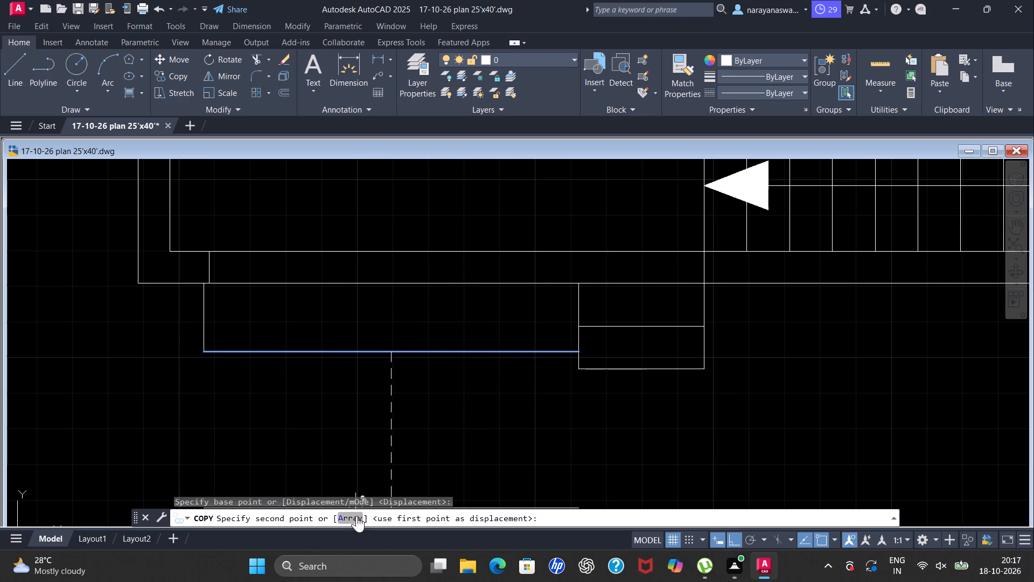
left_click(357, 516)
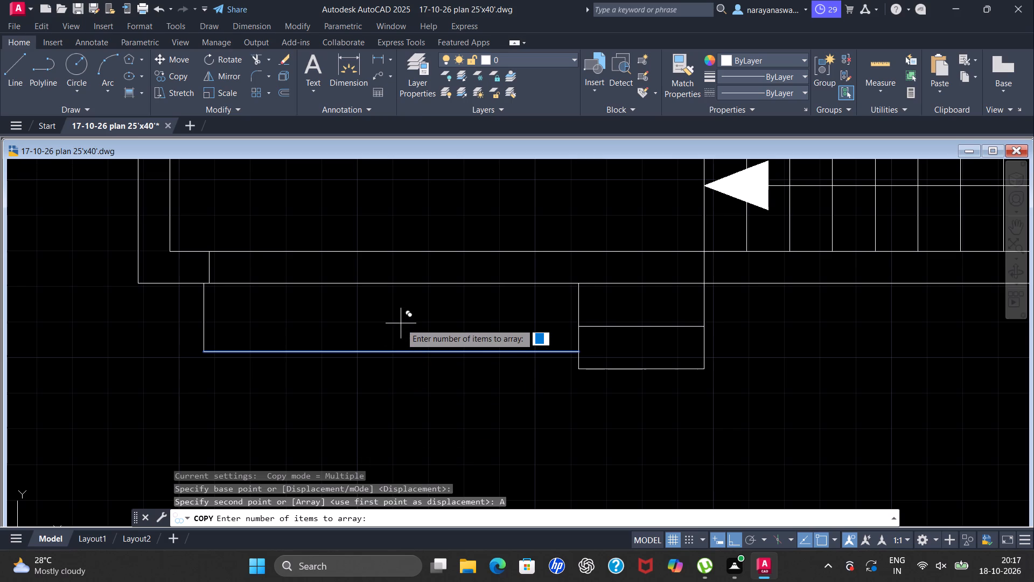
key("5")
key("Return")
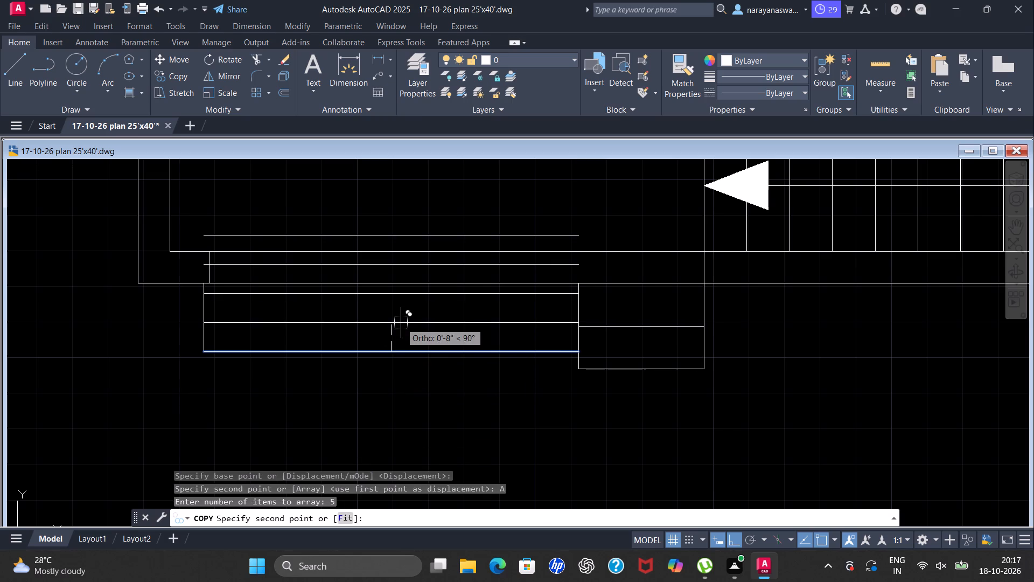
left_click(342, 512)
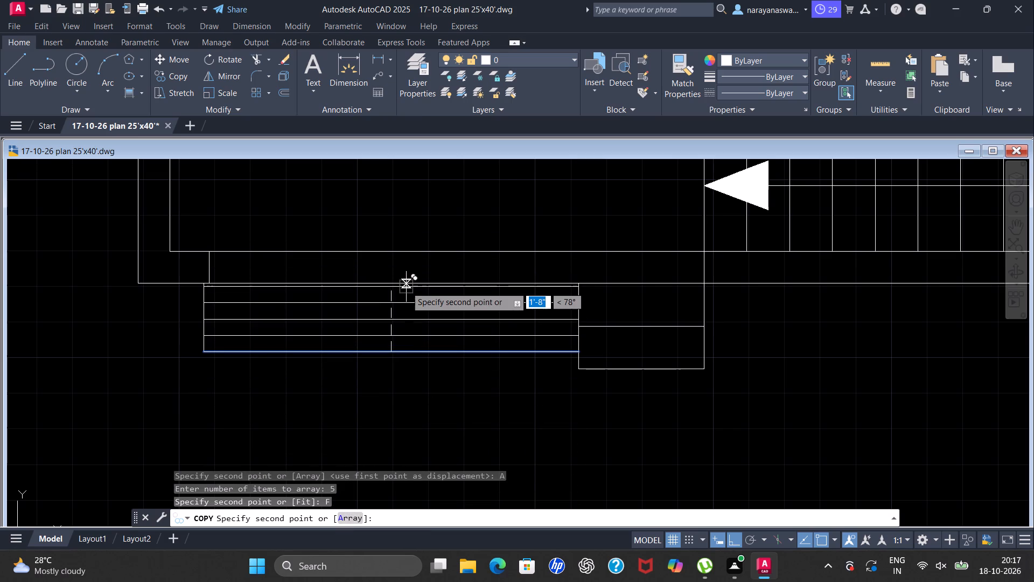
scroll(396, 284, "up", 2)
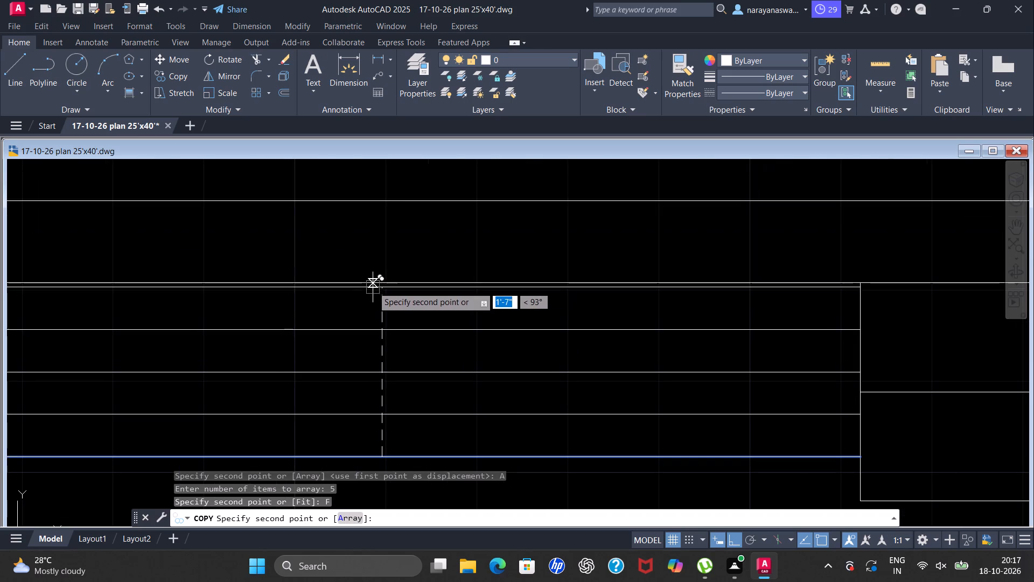
left_click(381, 282)
key("Escape")
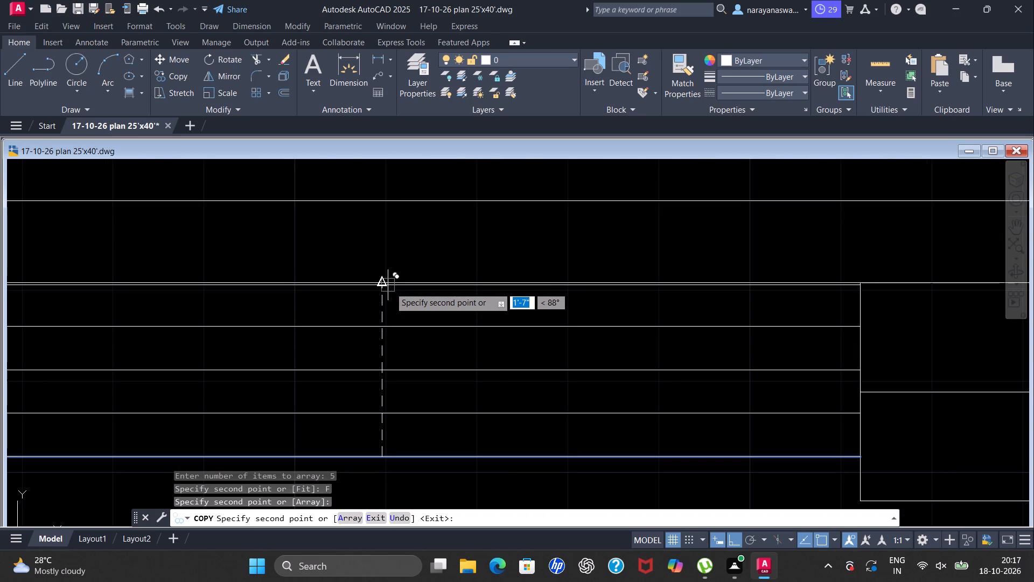
key("Escape")
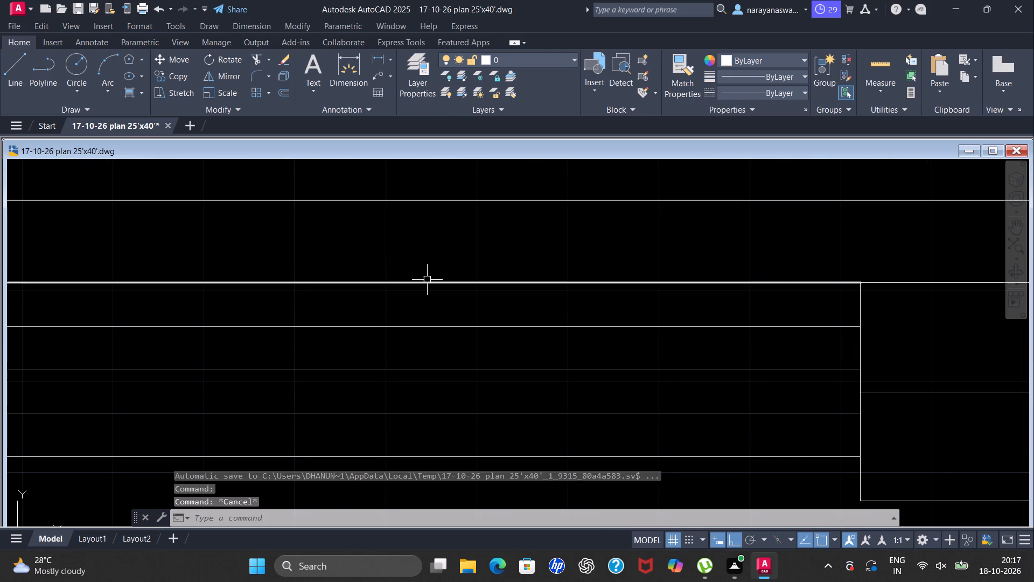
Examine the overall floor plan and its front area, including the staircase, entrance steps and the lined strip outside the front wall.
scroll(457, 319, "down", 4)
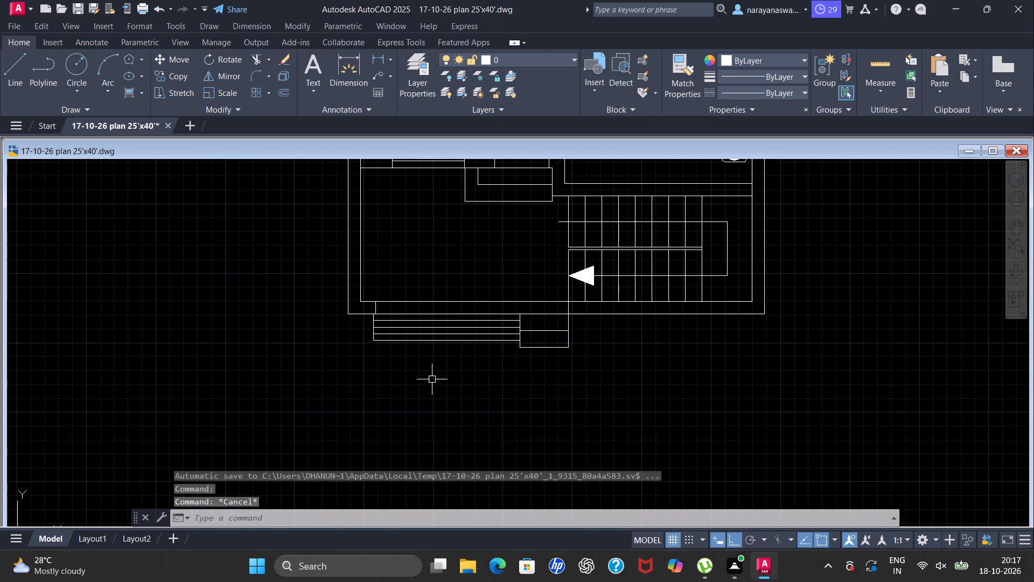
scroll(395, 354, "down", 1)
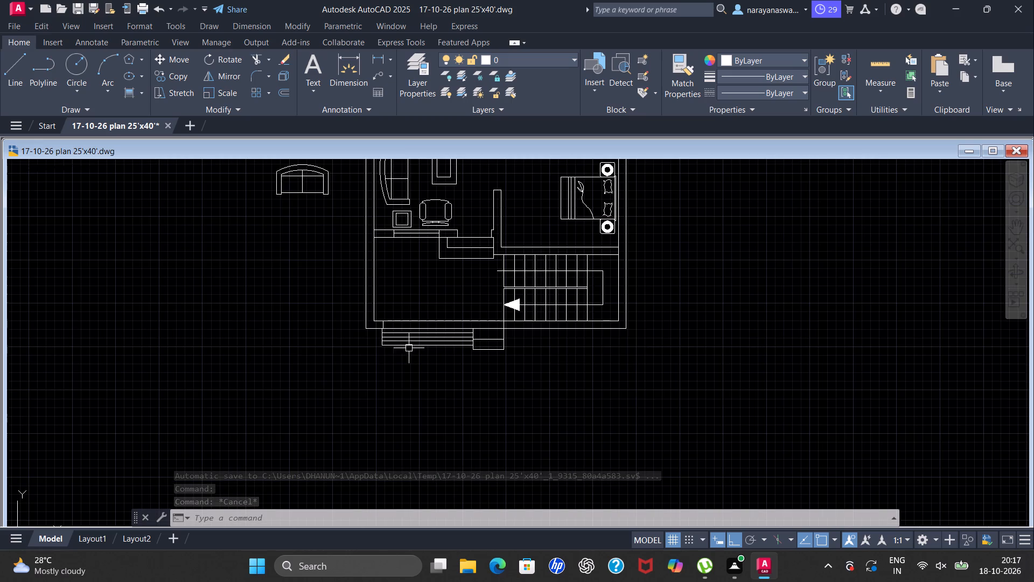
scroll(370, 320, "down", 3)
scroll(415, 218, "up", 2)
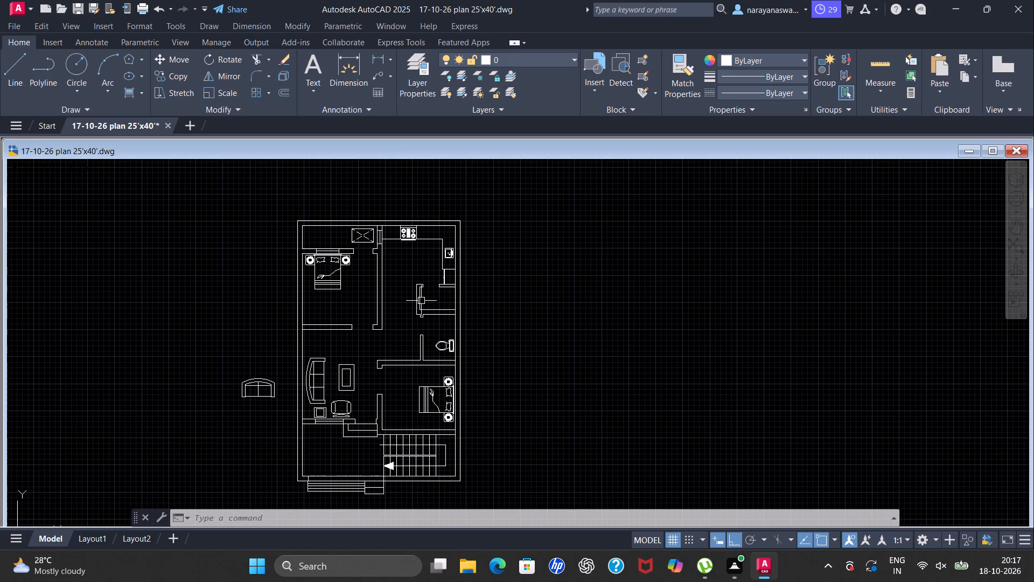
scroll(361, 413, "up", 1)
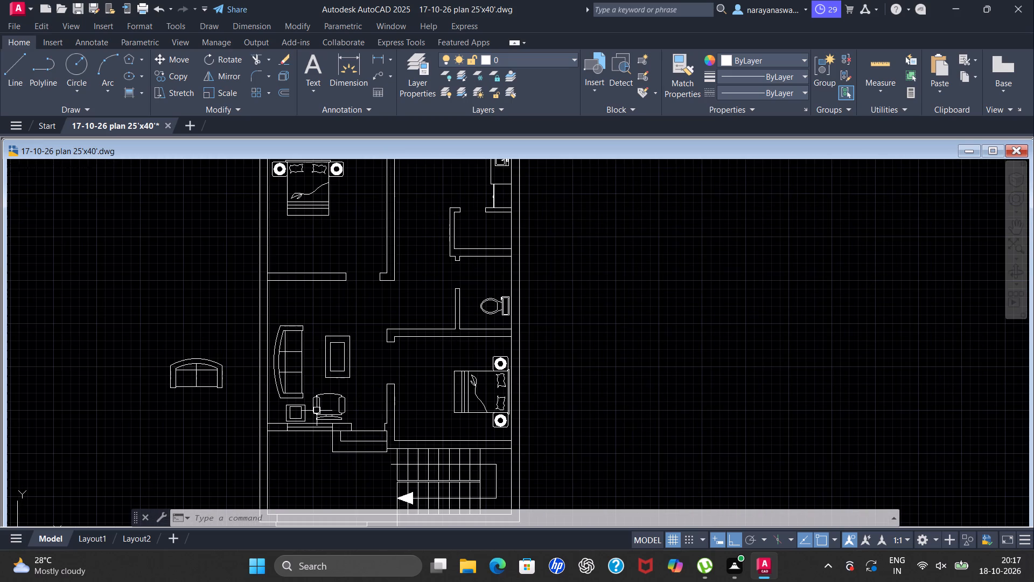
scroll(380, 304, "down", 2)
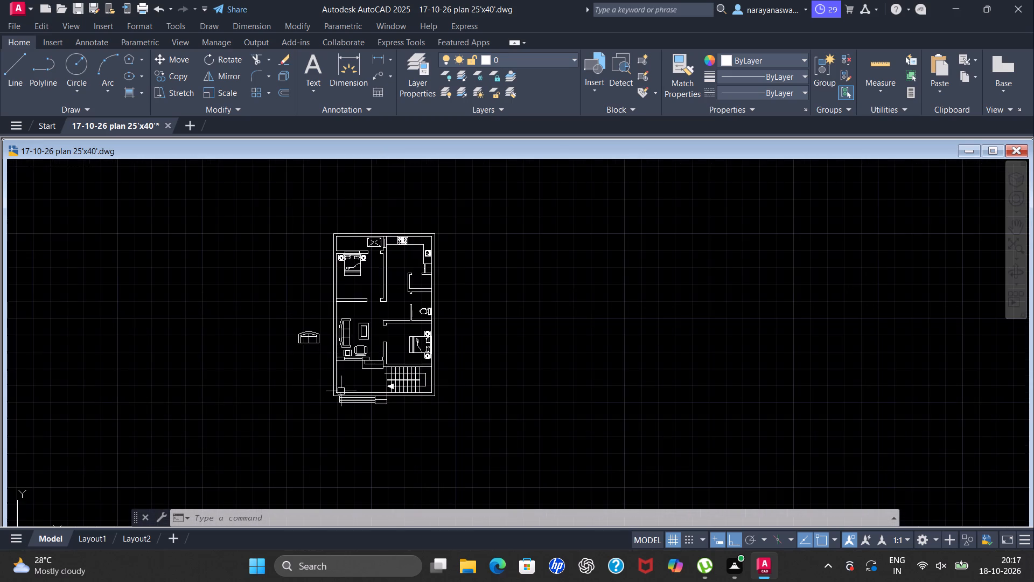
scroll(368, 401, "up", 2)
scroll(311, 347, "up", 1)
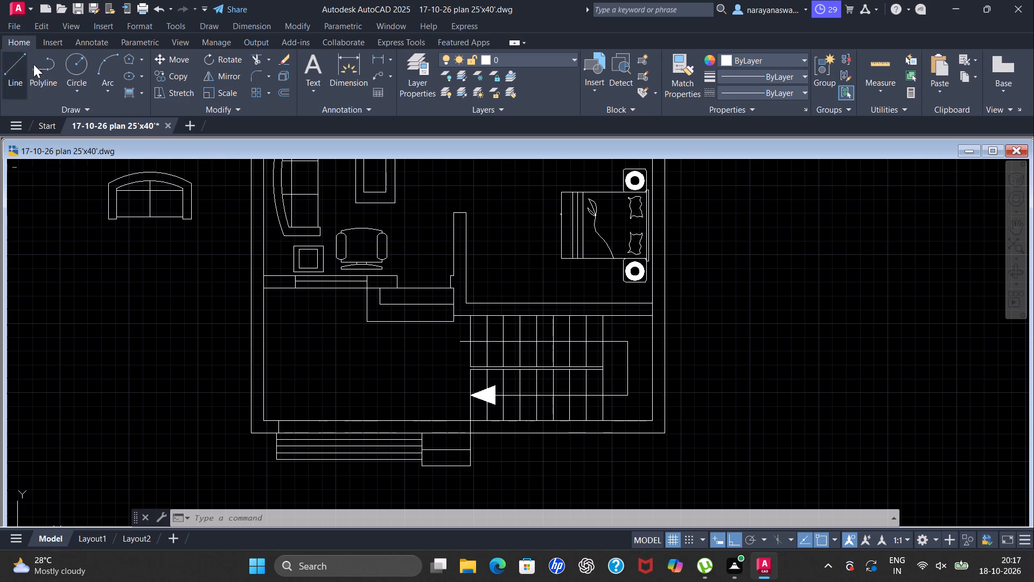
scroll(306, 318, "up", 2)
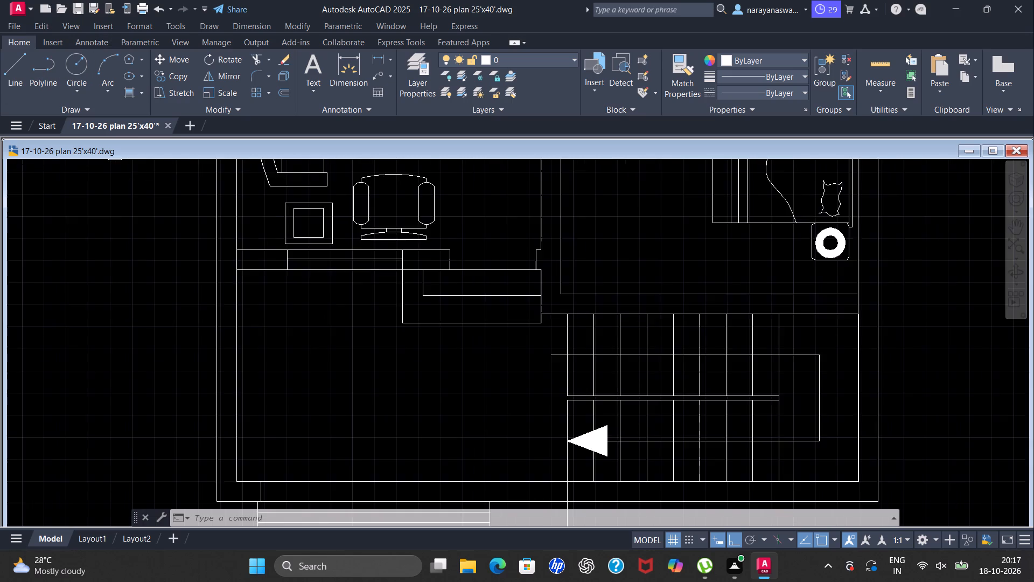
scroll(312, 310, "down", 2)
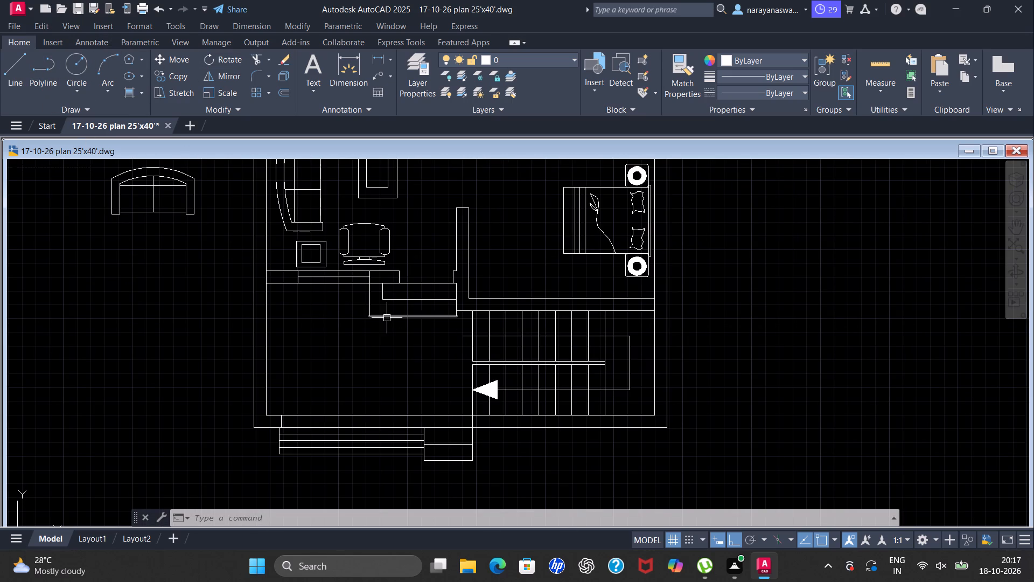
scroll(369, 309, "down", 2)
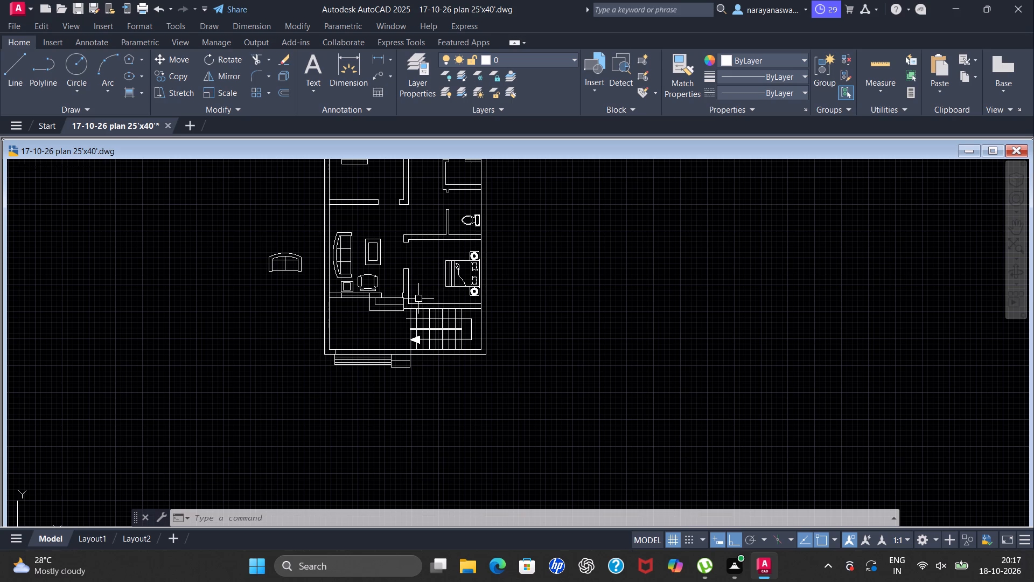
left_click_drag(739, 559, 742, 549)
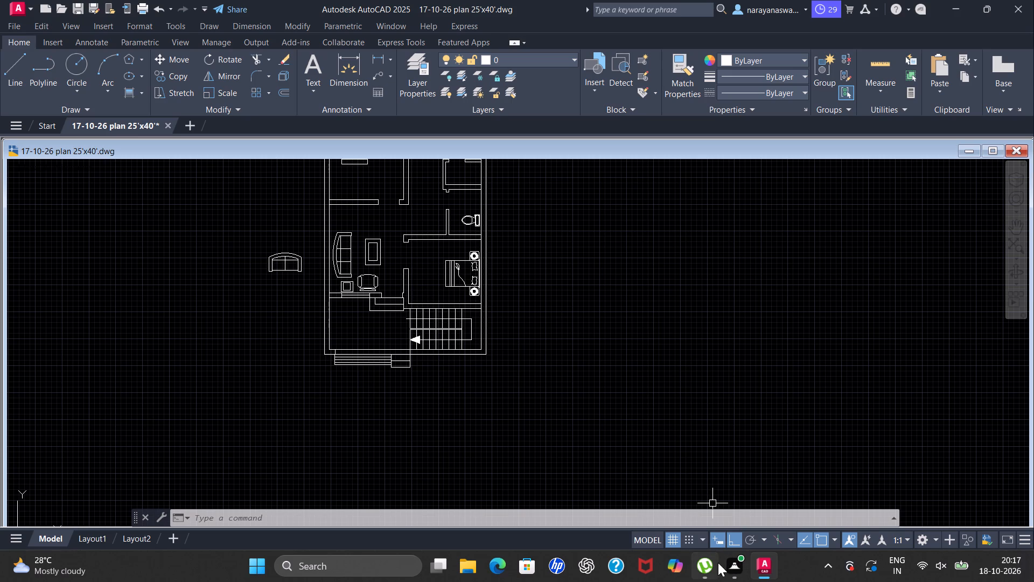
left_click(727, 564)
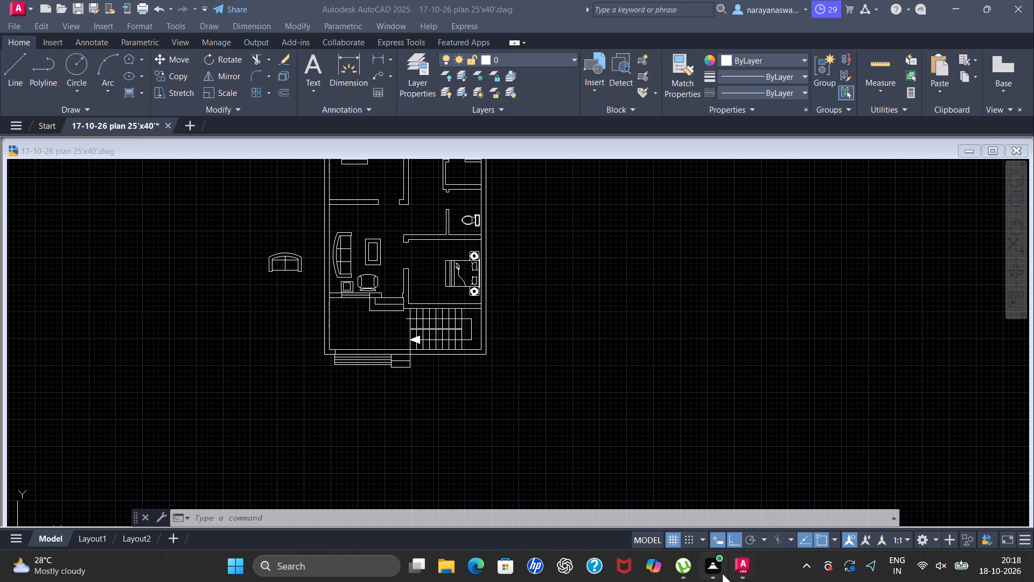
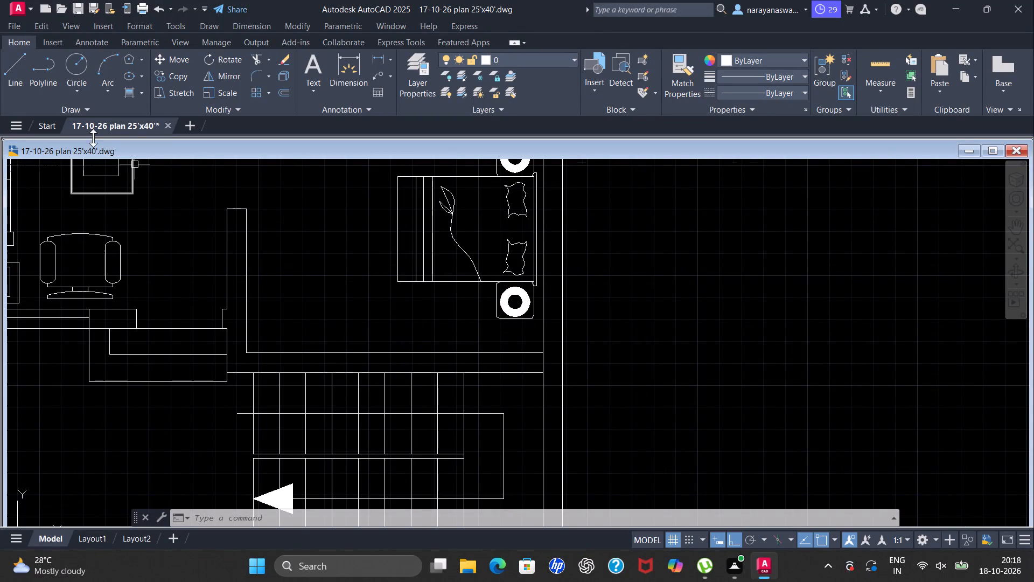
Draw a window about 3'-2" wide in the wall between the front bedroom and staircase, using two cross lines and a centre line.
left_click(11, 70)
scroll(270, 366, "up", 3)
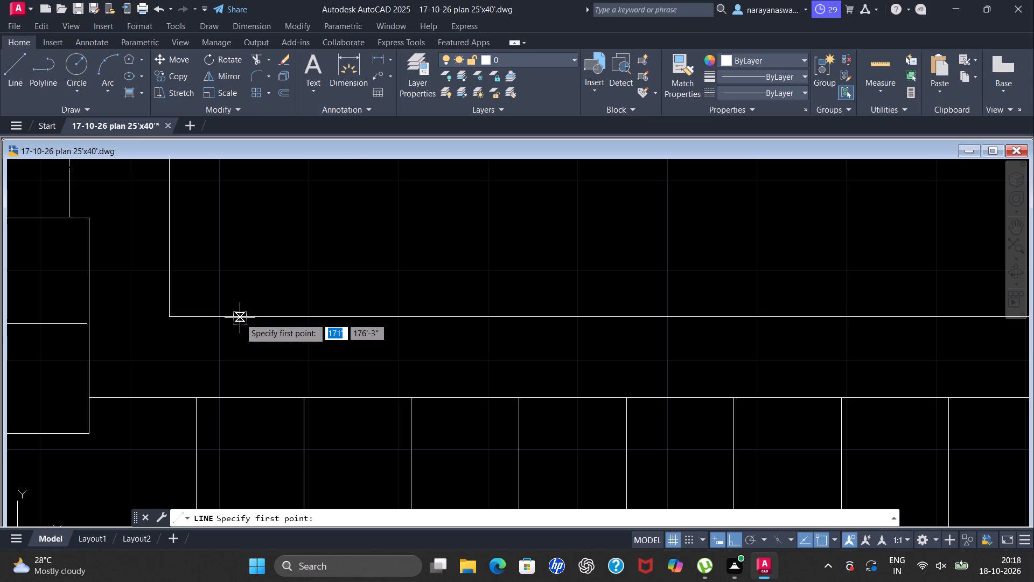
left_click(240, 317)
left_click(244, 394)
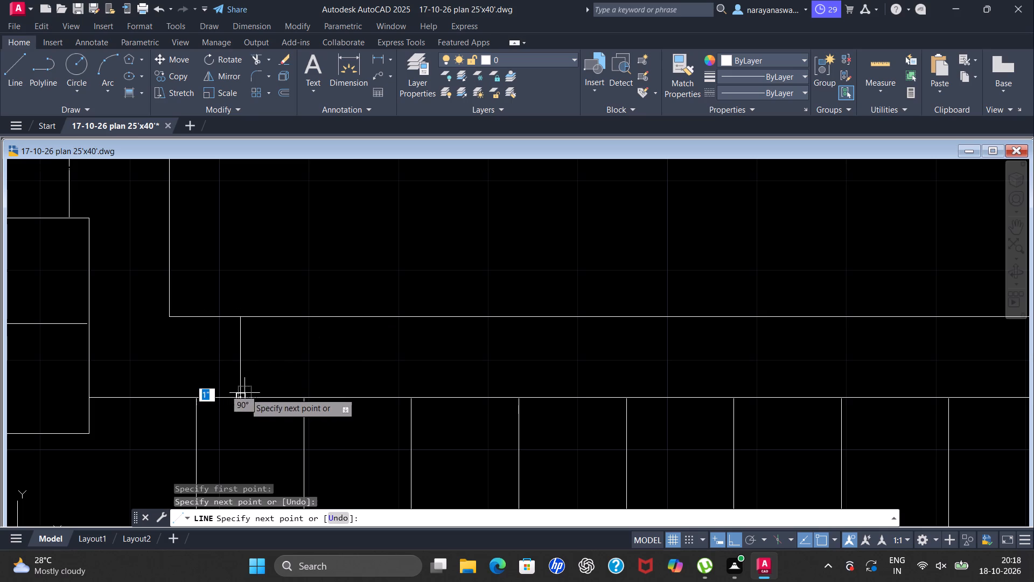
key("space")
key("space")
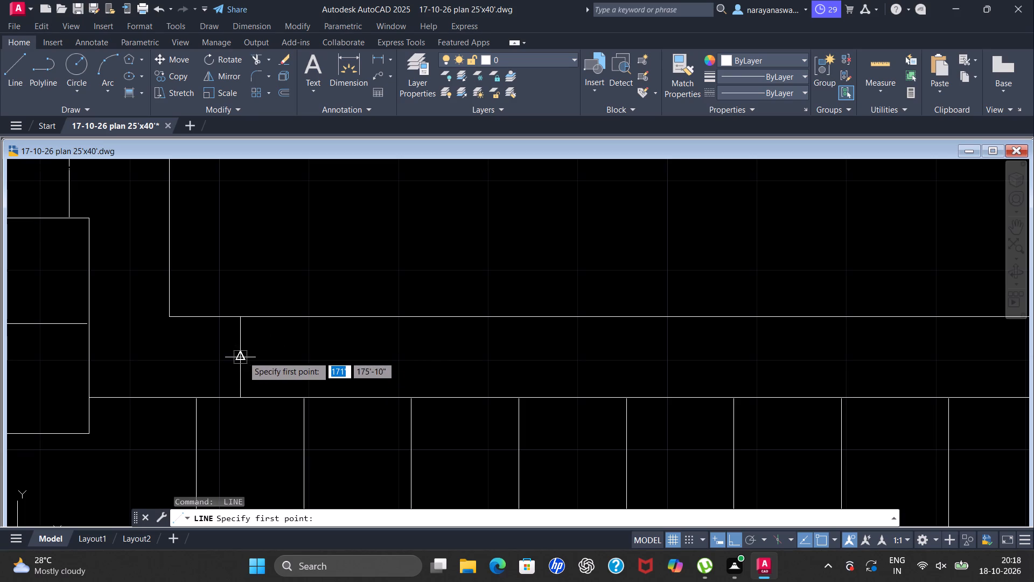
left_click_drag(243, 356, 270, 350)
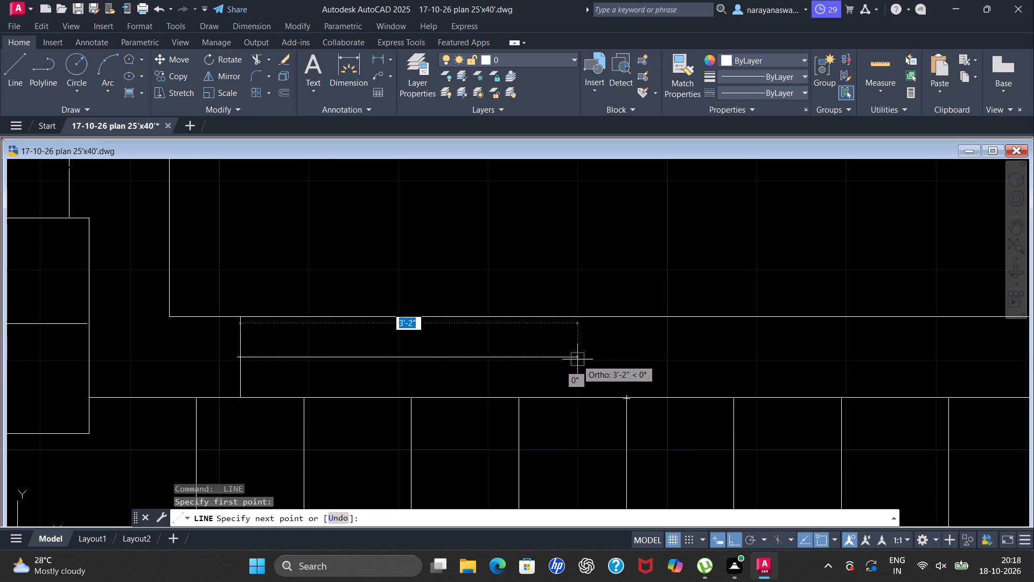
left_click(578, 359)
left_click(583, 316)
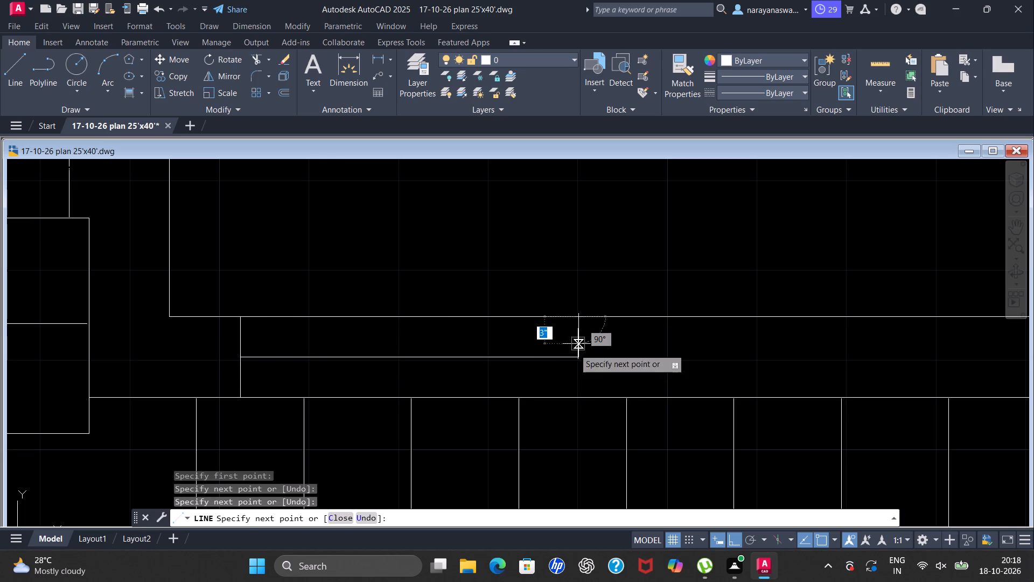
left_click(578, 399)
key("Escape")
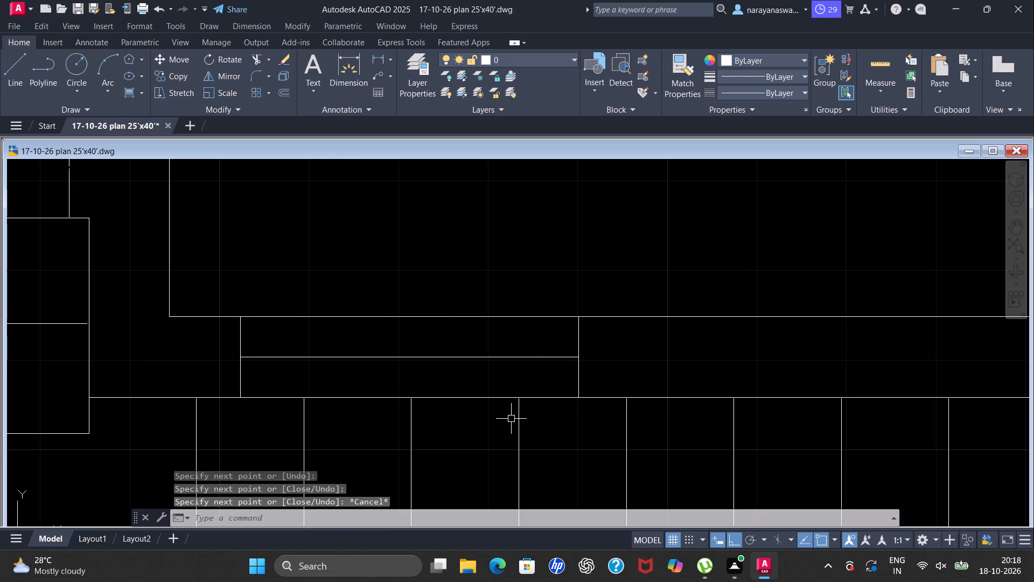
Examine the overall floor plan and the rear rooms, including the kitchen, the rear bedroom and the windows in their walls.
scroll(509, 414, "down", 4)
scroll(450, 393, "down", 2)
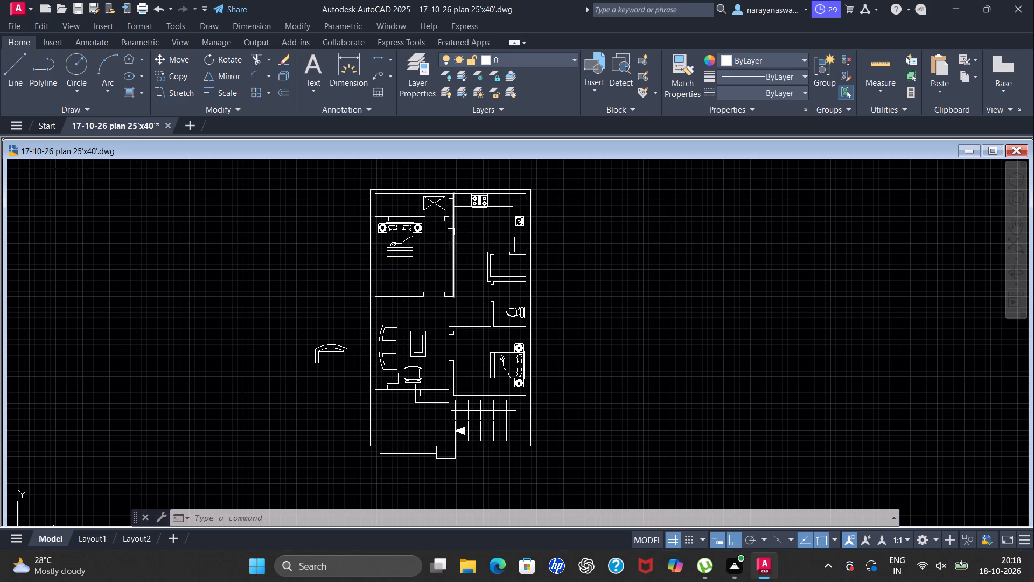
scroll(449, 191, "up", 3)
scroll(457, 245, "up", 6)
scroll(441, 268, "down", 3)
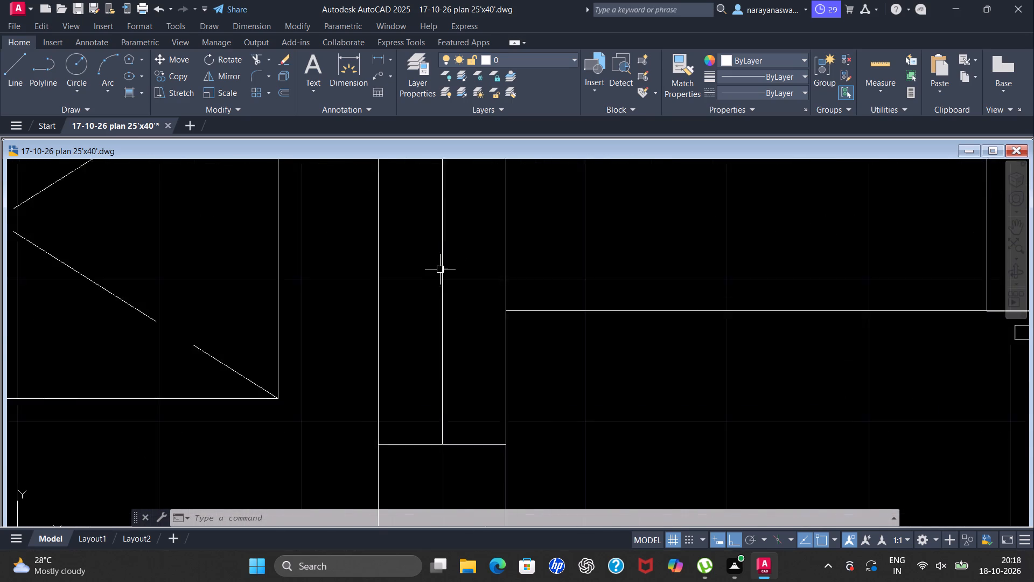
scroll(440, 270, "down", 1)
scroll(401, 311, "down", 2)
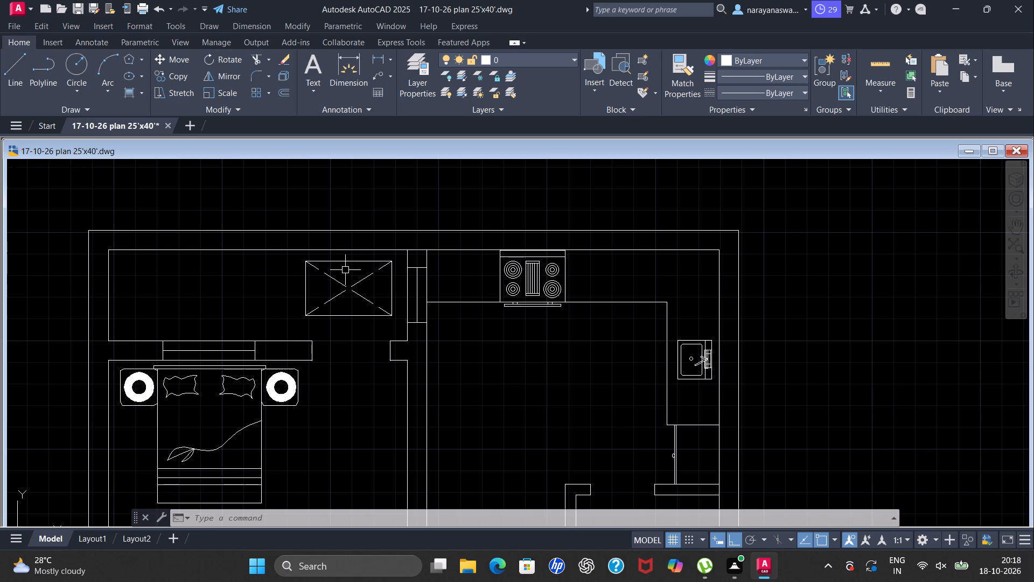
scroll(351, 292, "up", 2)
scroll(370, 321, "down", 2)
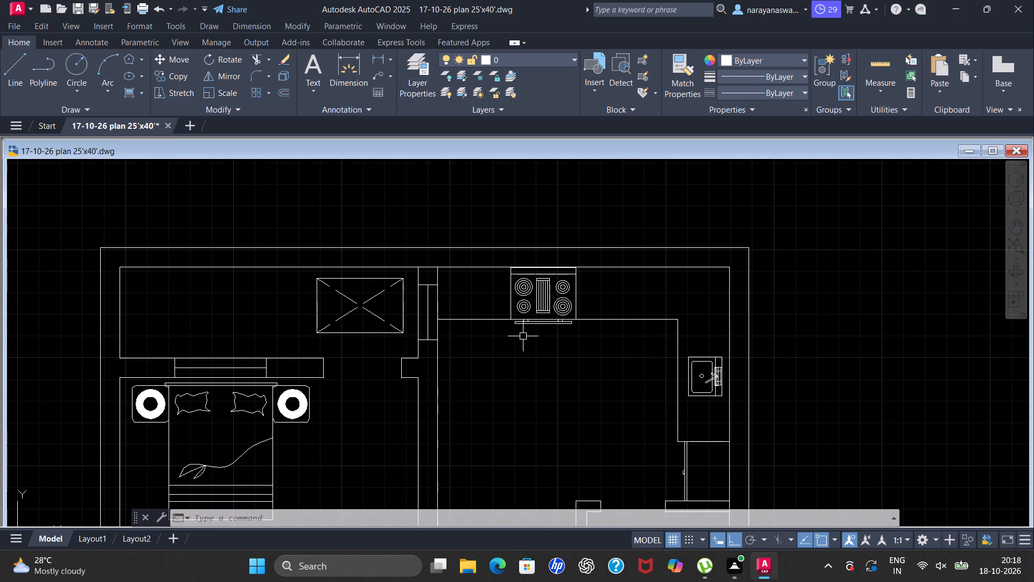
scroll(523, 336, "down", 2)
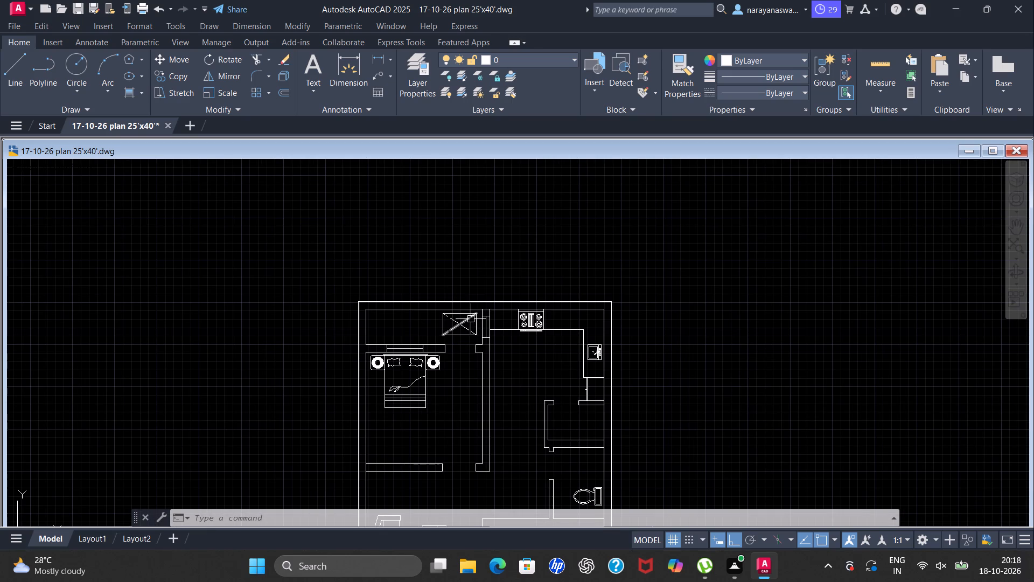
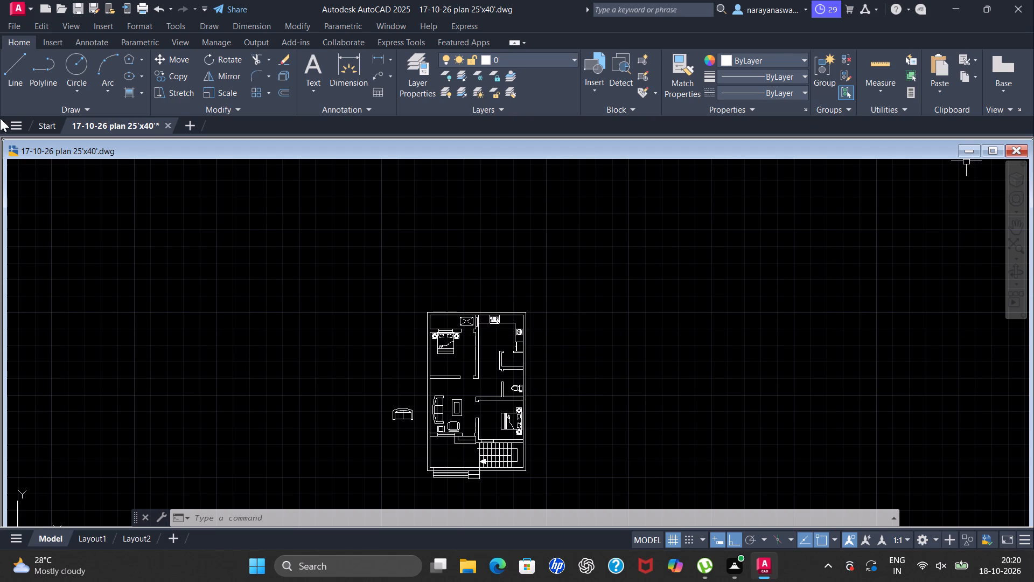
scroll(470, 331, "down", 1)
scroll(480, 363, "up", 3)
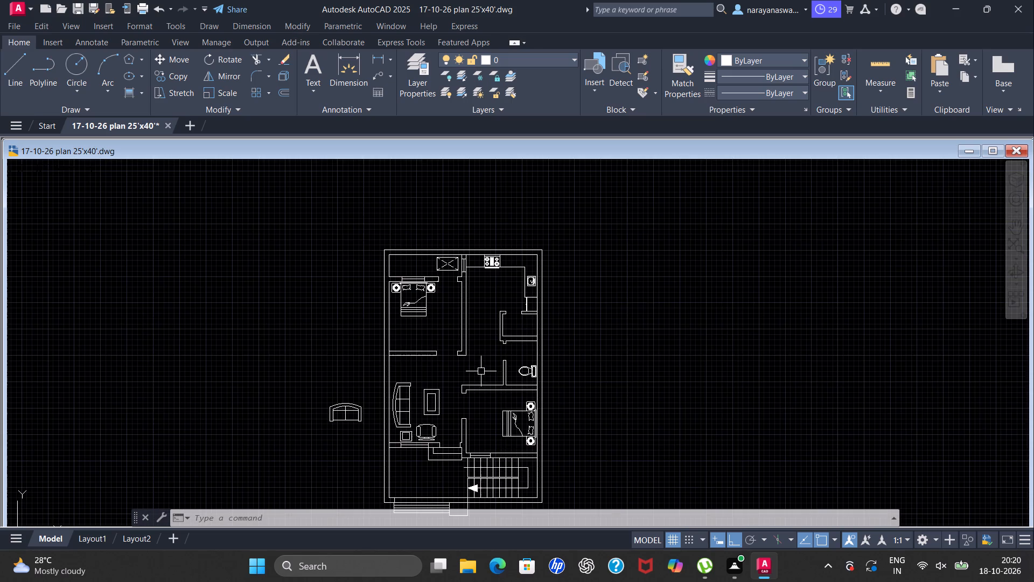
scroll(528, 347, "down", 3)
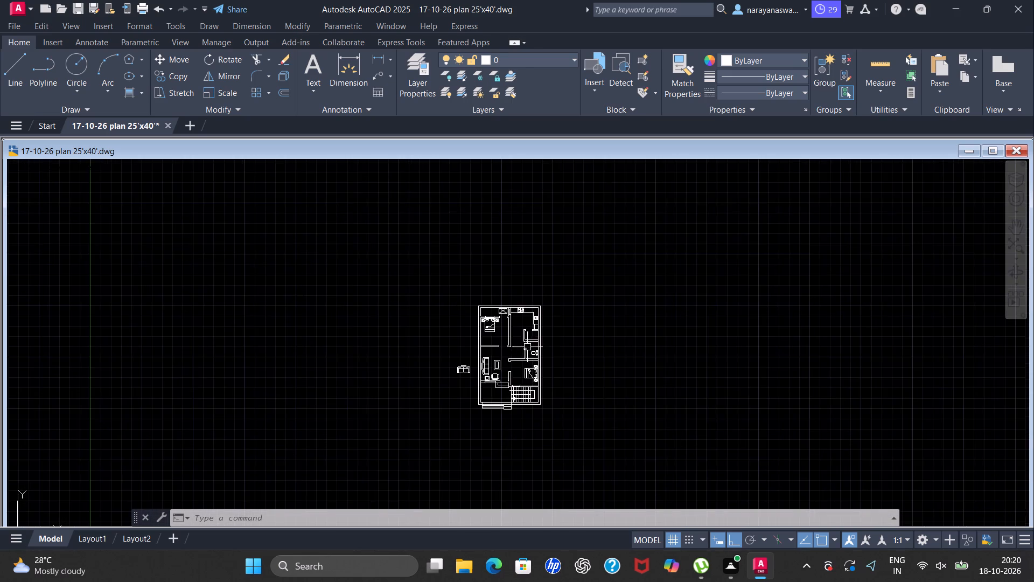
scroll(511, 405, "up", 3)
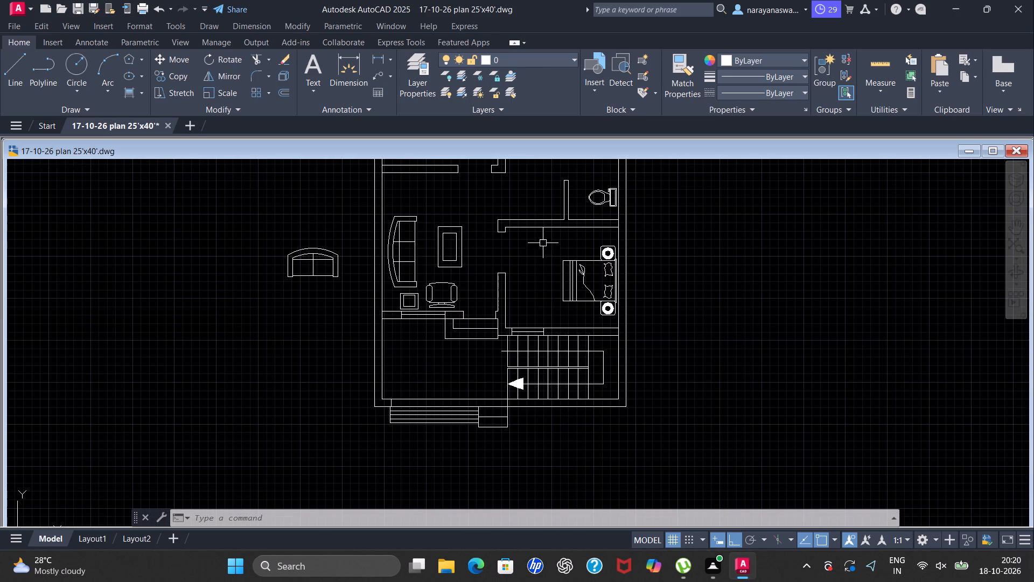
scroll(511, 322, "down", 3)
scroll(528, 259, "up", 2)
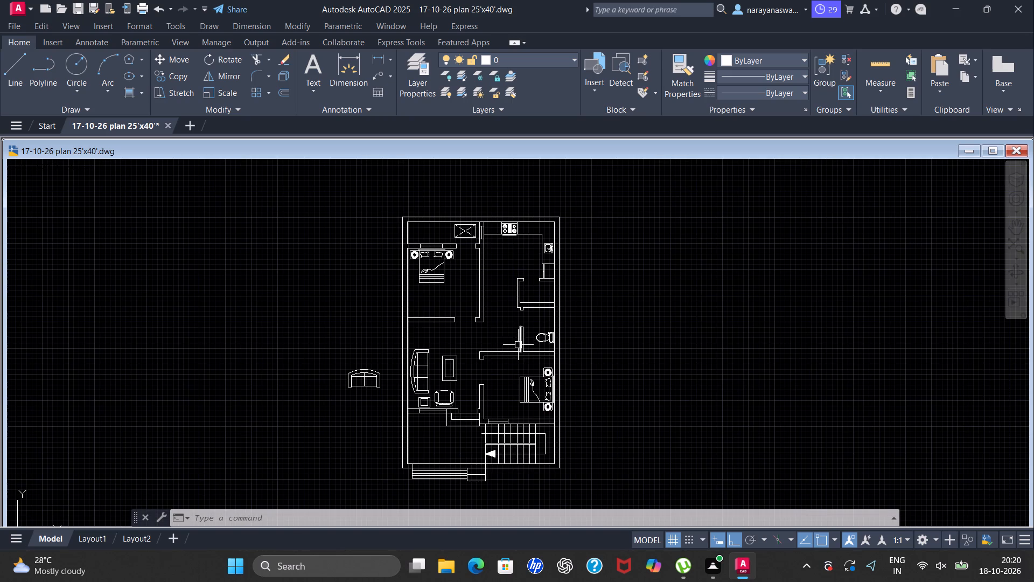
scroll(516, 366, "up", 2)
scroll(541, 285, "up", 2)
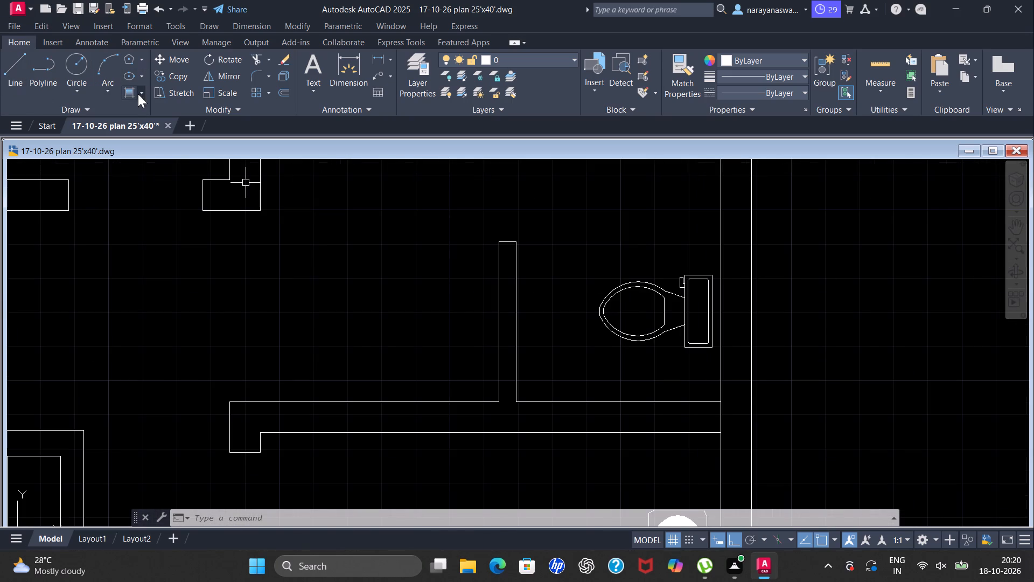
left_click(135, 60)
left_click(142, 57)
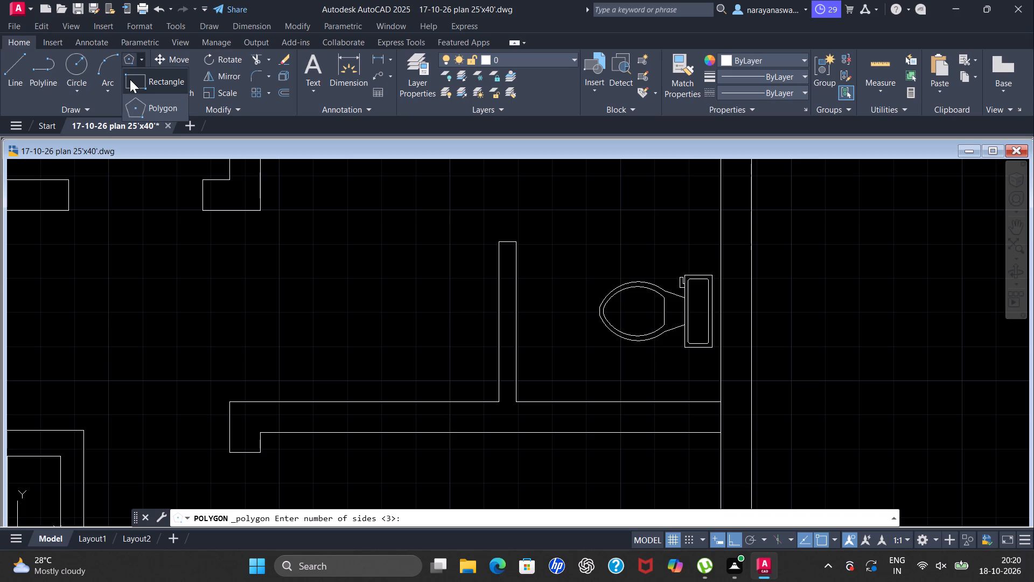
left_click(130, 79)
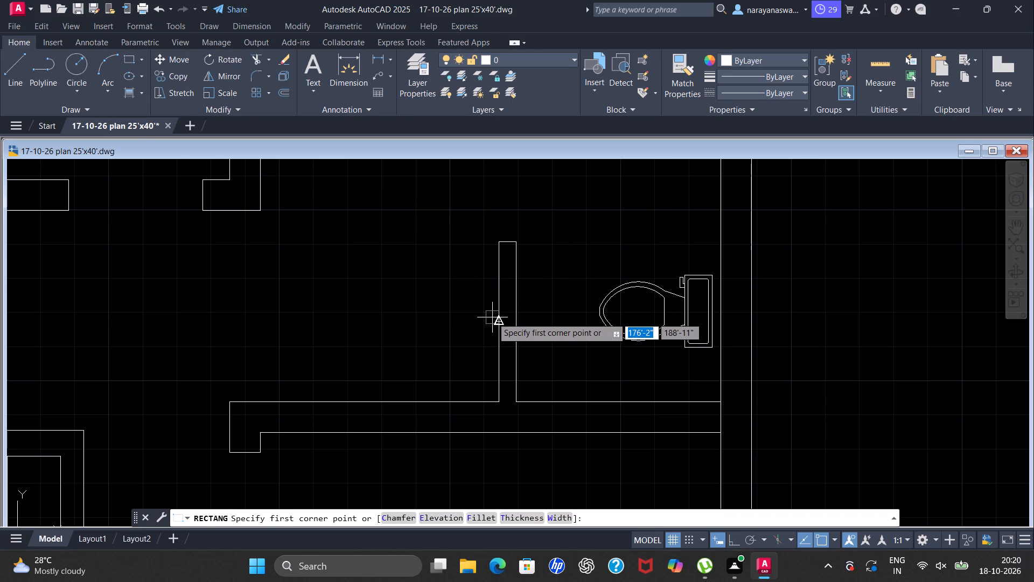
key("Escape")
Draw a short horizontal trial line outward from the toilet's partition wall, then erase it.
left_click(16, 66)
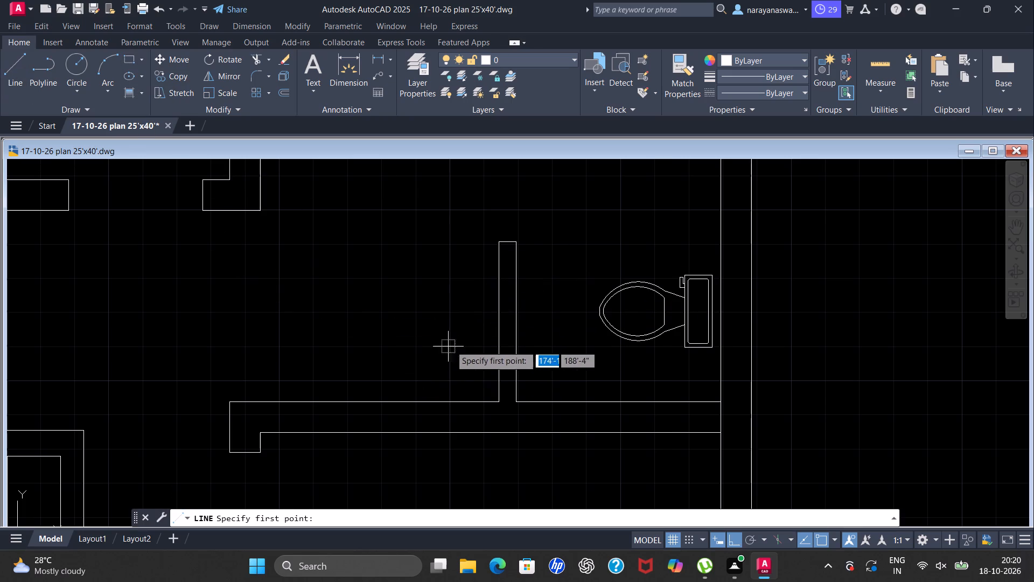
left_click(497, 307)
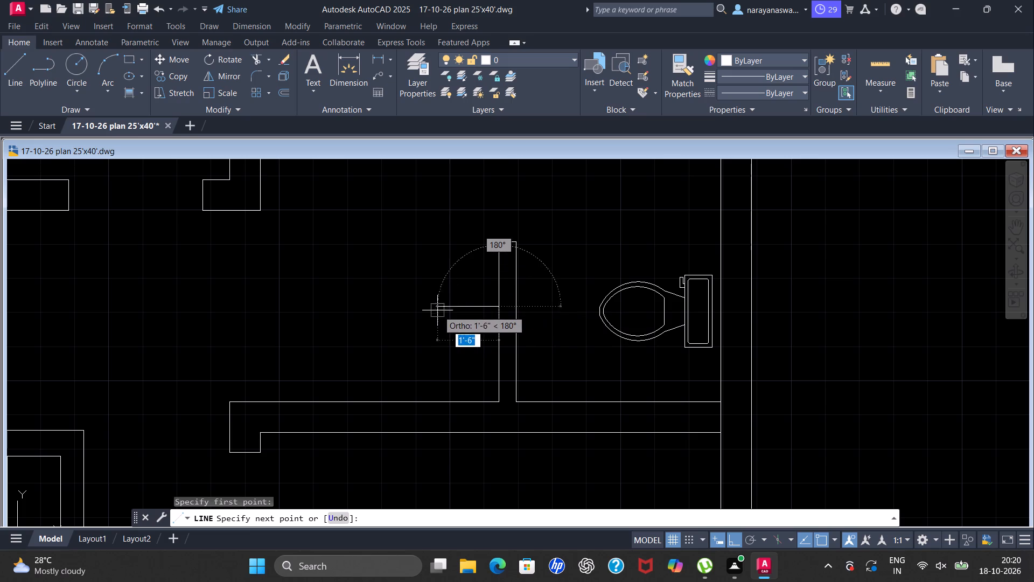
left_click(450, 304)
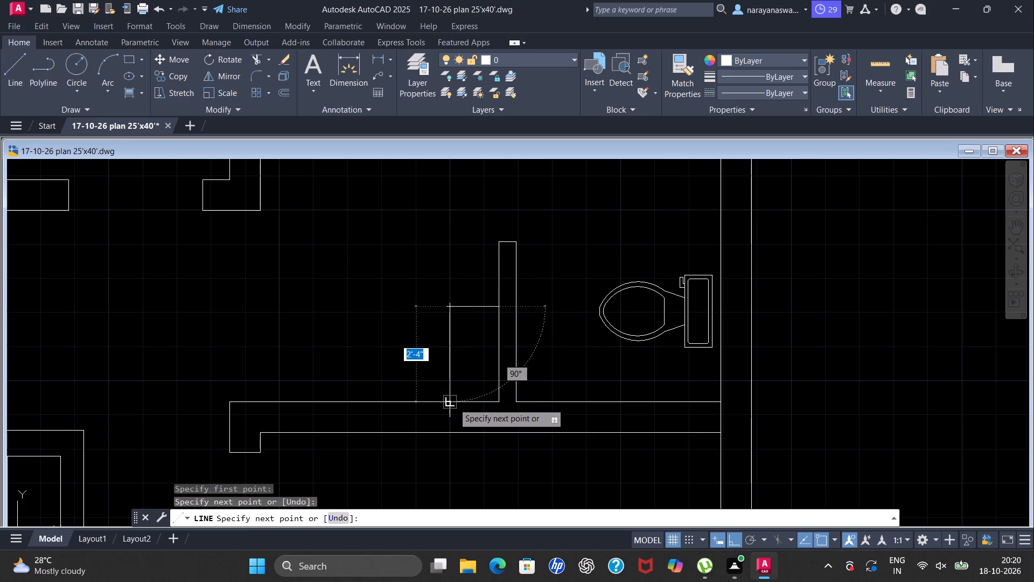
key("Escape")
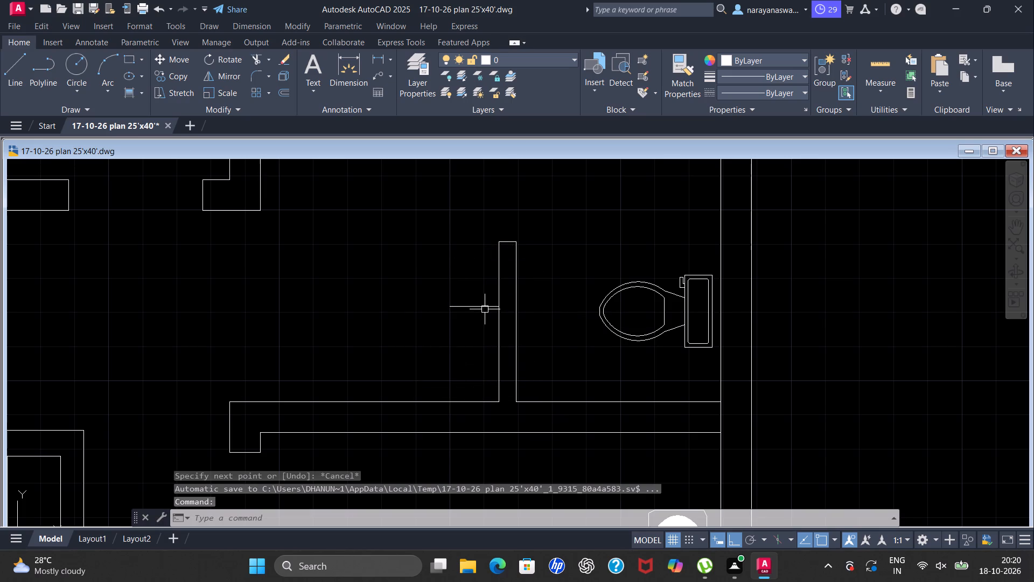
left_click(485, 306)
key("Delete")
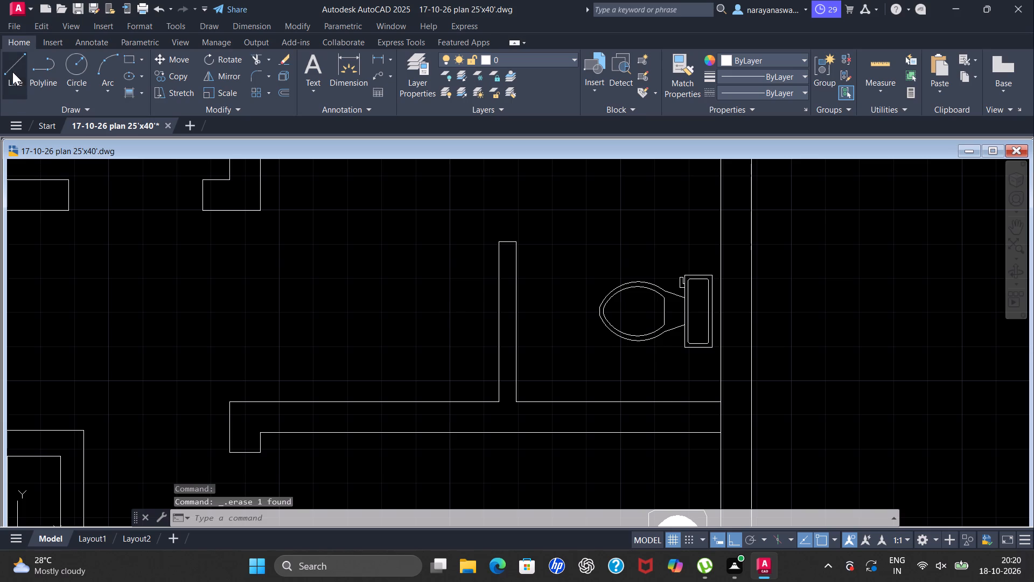
Draw a washbasin counter outline with two lines, about 1'-4" out from the toilet's partition wall and down to the bedroom wall.
left_click(12, 72)
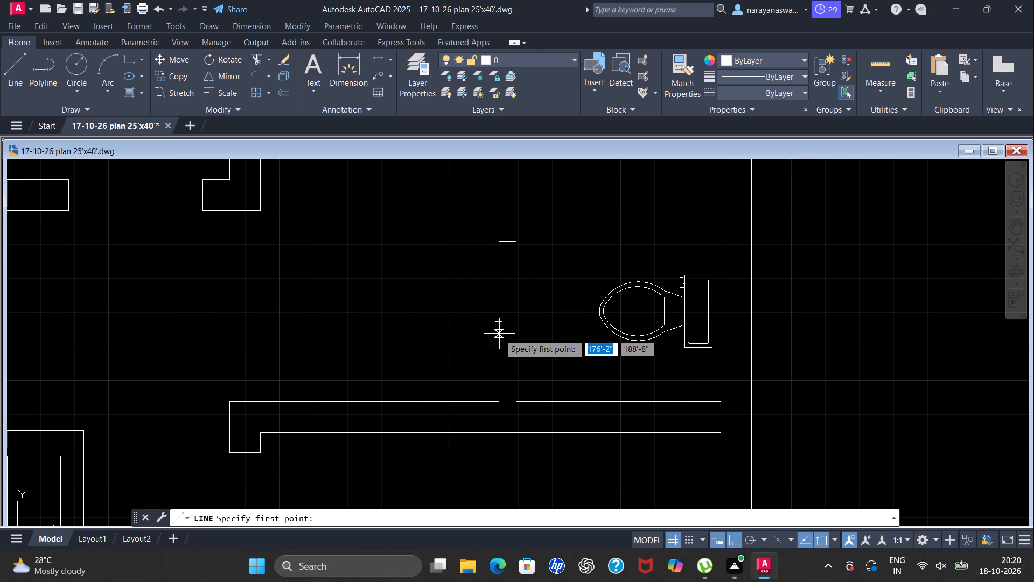
scroll(499, 334, "up", 2)
left_click(496, 322)
scroll(355, 301, "down", 1)
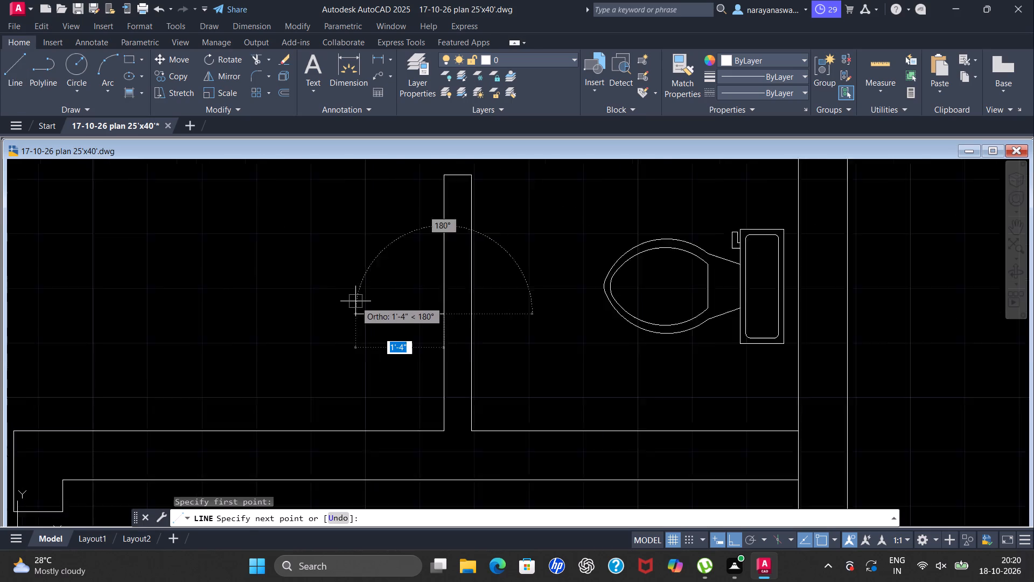
scroll(355, 301, "down", 1)
scroll(346, 309, "up", 1)
left_click(365, 314)
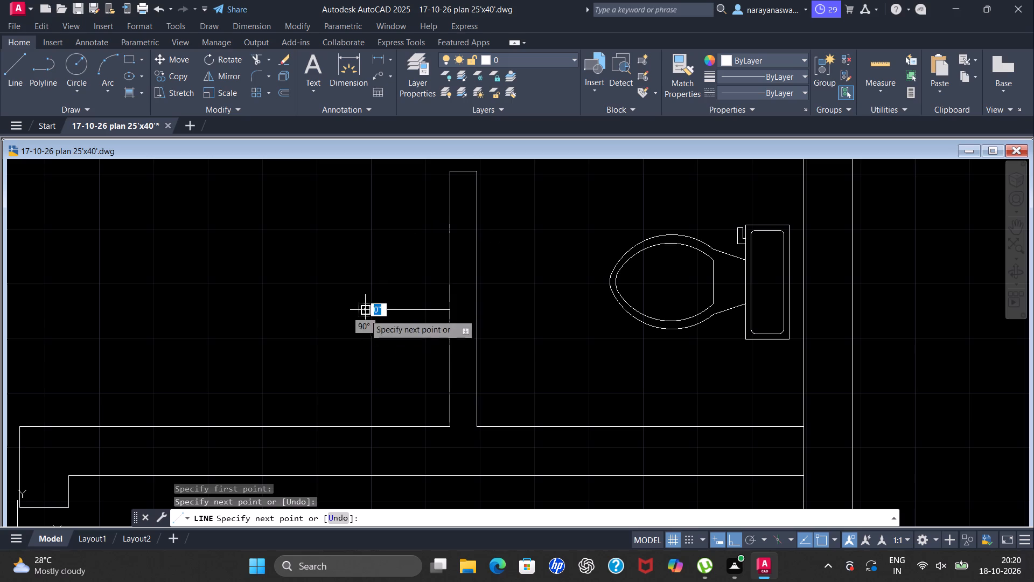
left_click(366, 424)
key("Escape")
key("grave")
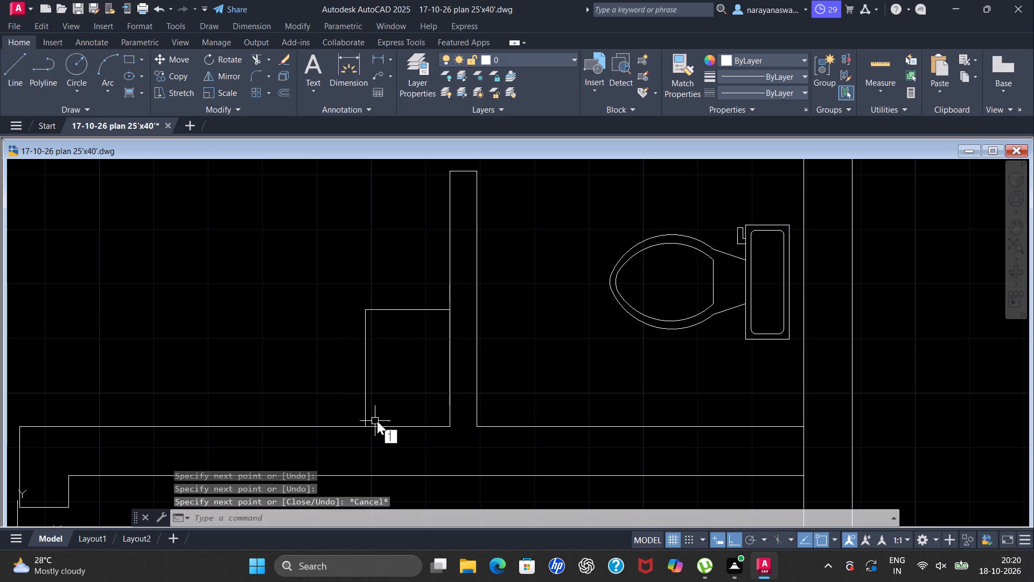
key("Escape")
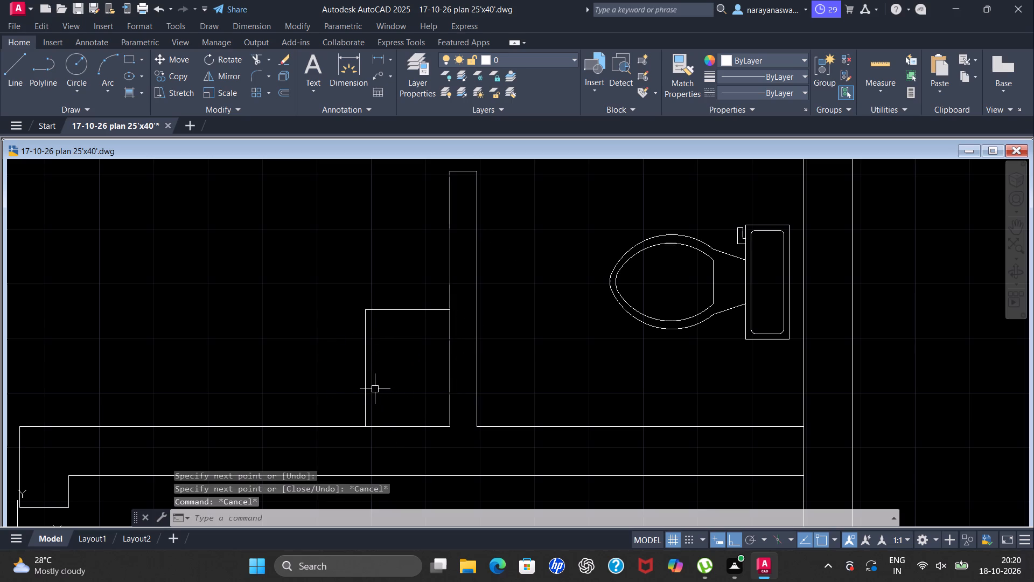
Fillet the free outer corner of the washbasin counter outline with a 1" radius.
type("fi")
left_click(438, 373)
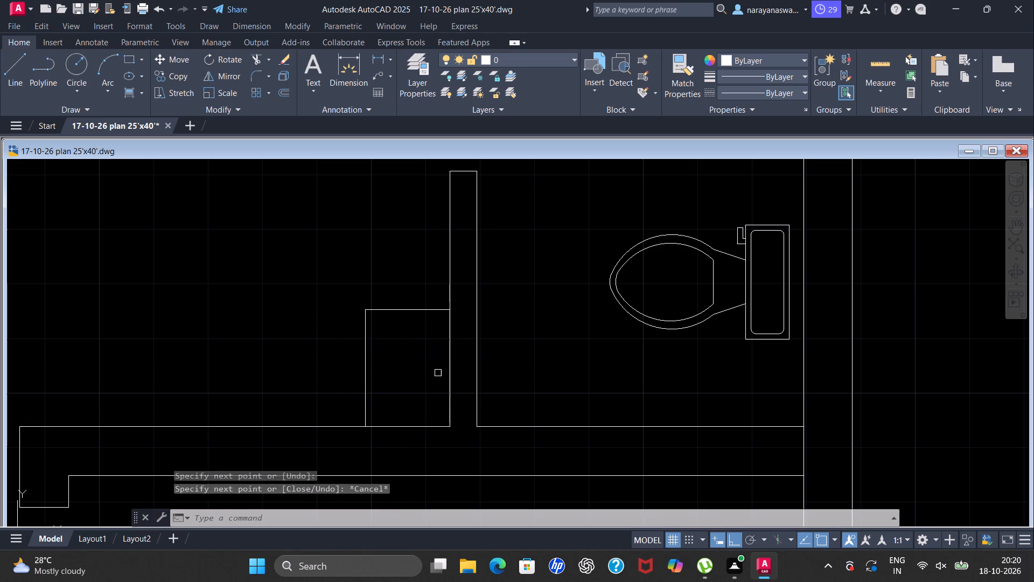
left_click(375, 309)
left_click(367, 326)
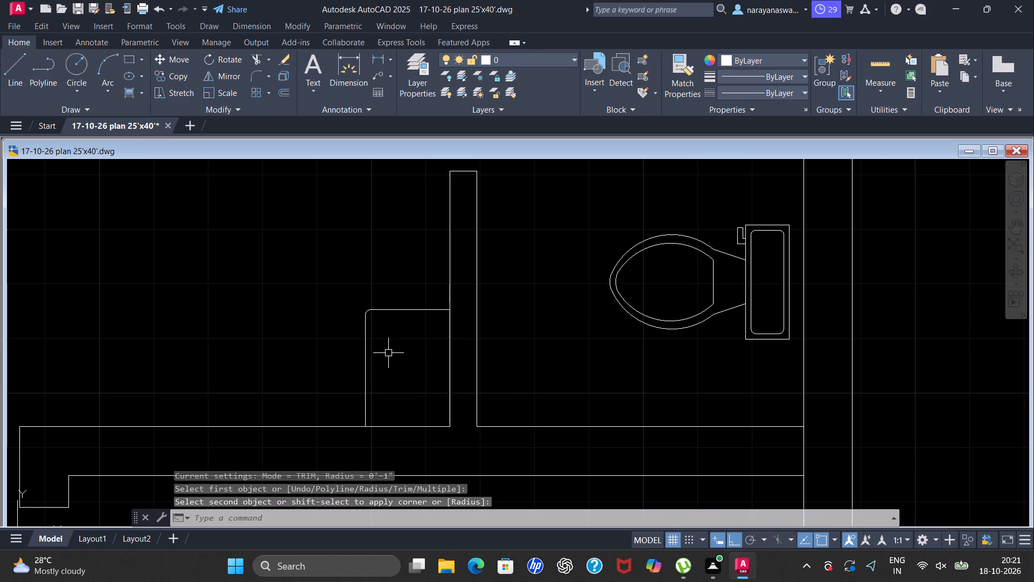
key("Escape")
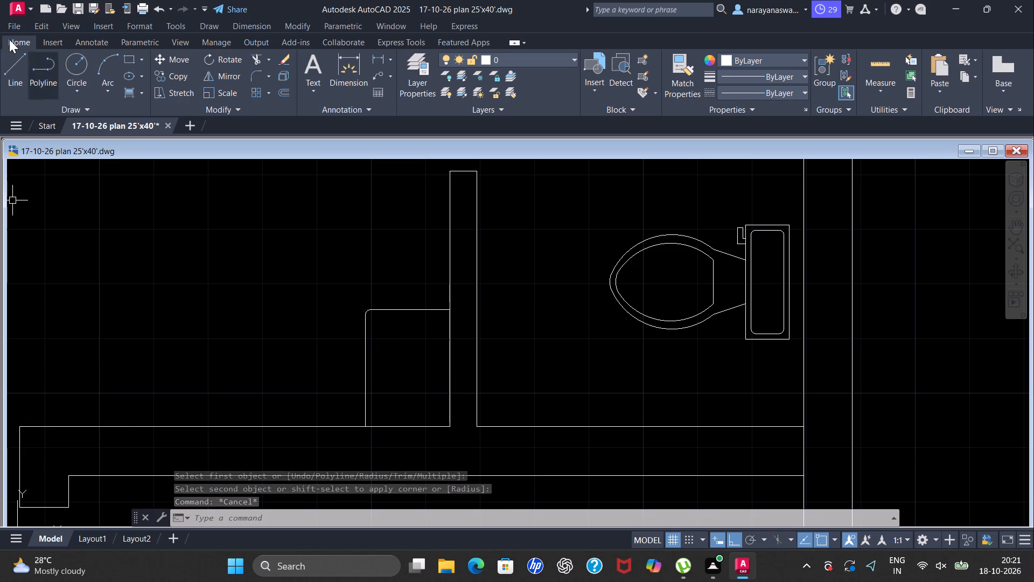
Draw a basin rectangle about 10" by 1'-1" inside the washbasin counter outline.
left_click(130, 56)
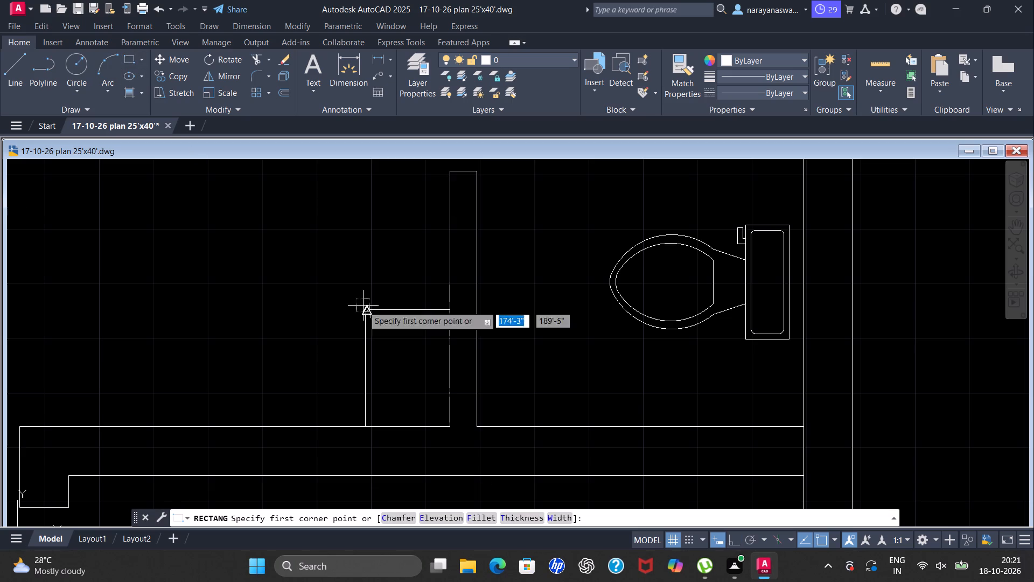
left_click(377, 335)
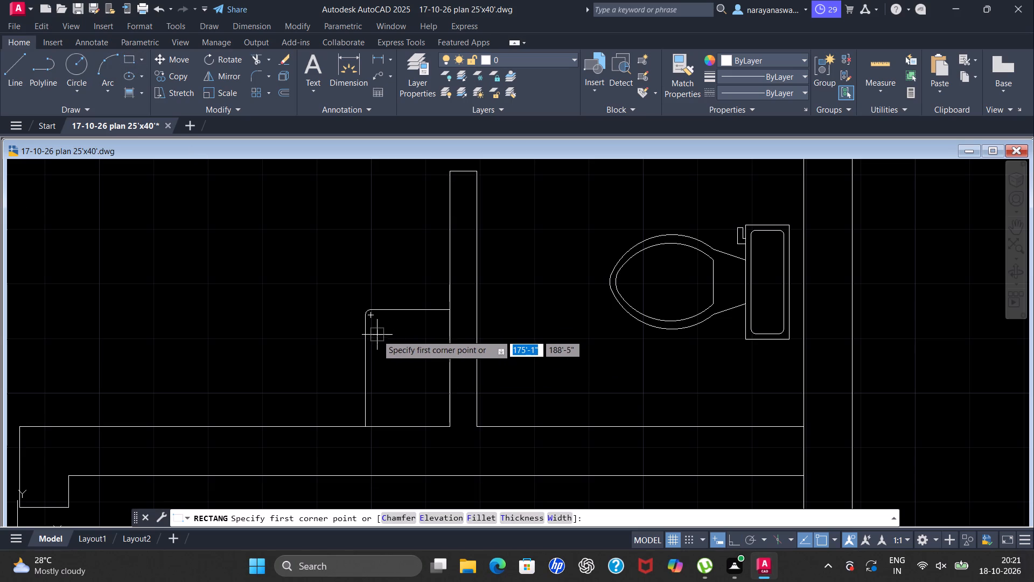
left_click(435, 407)
Fillet the two upper corners of the basin rectangle with a 2" radius.
key("f")
key("i")
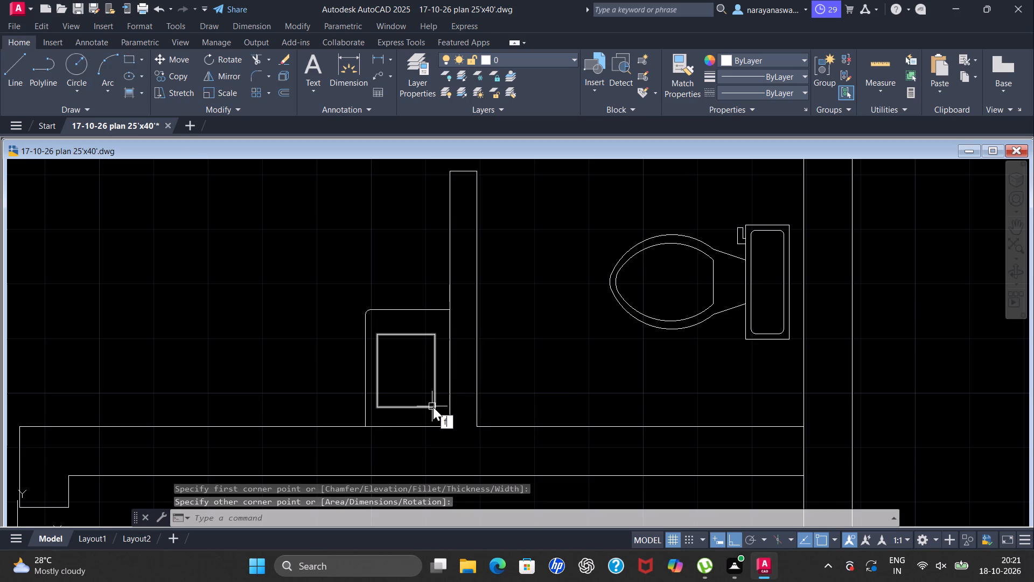
left_click(463, 444)
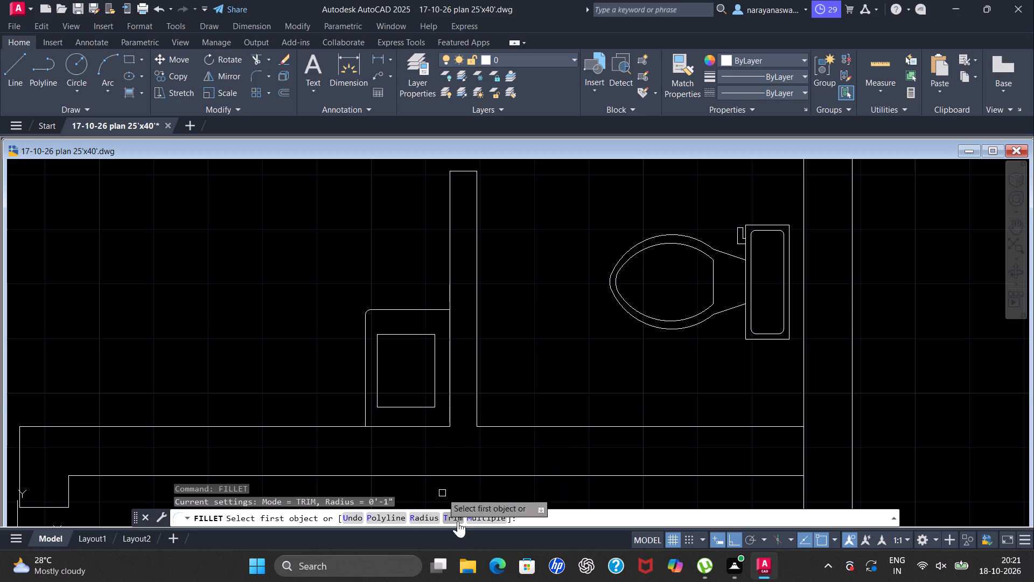
left_click(423, 514)
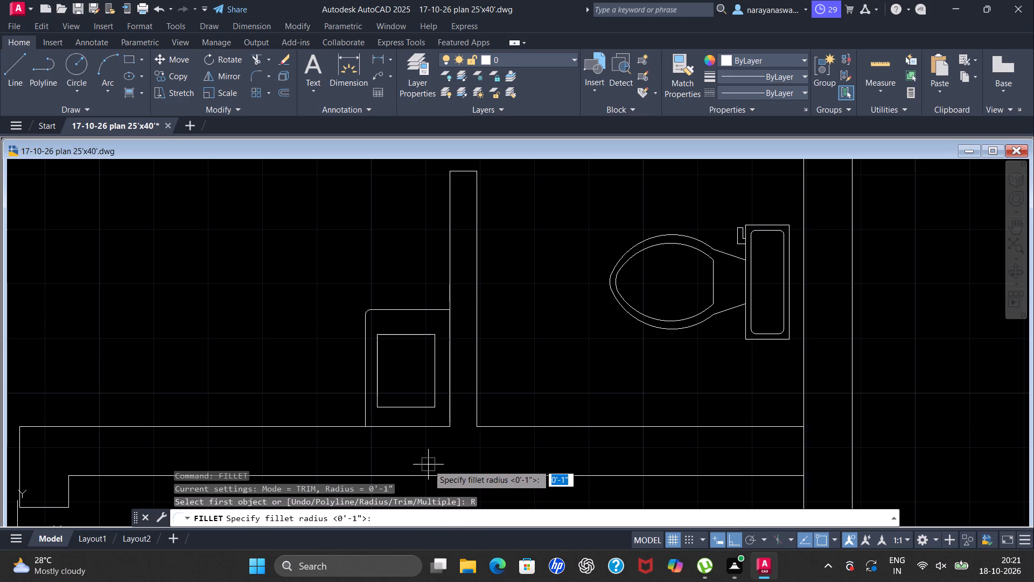
key("2")
key("Return")
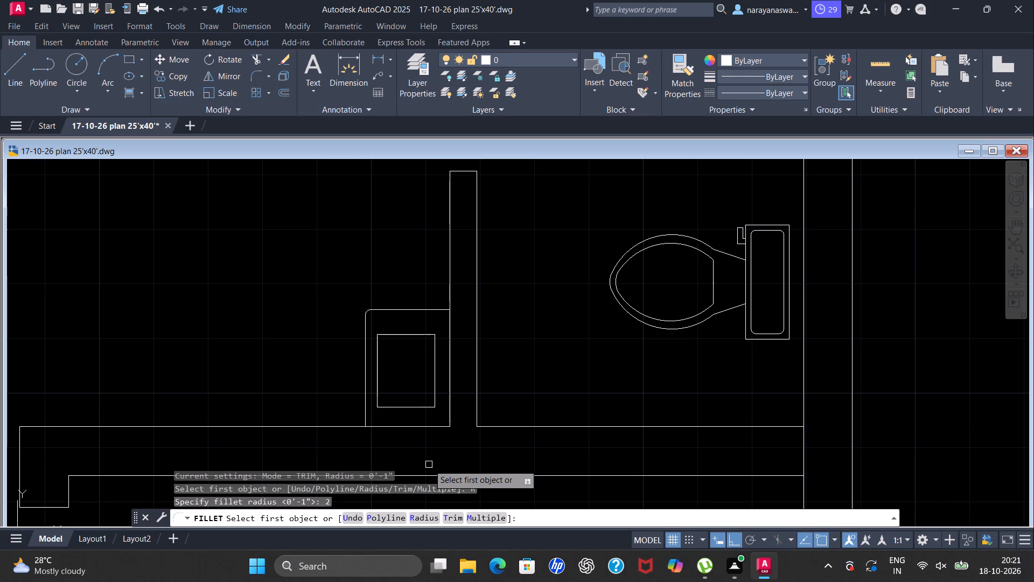
key("2")
key("Return")
left_click(399, 335)
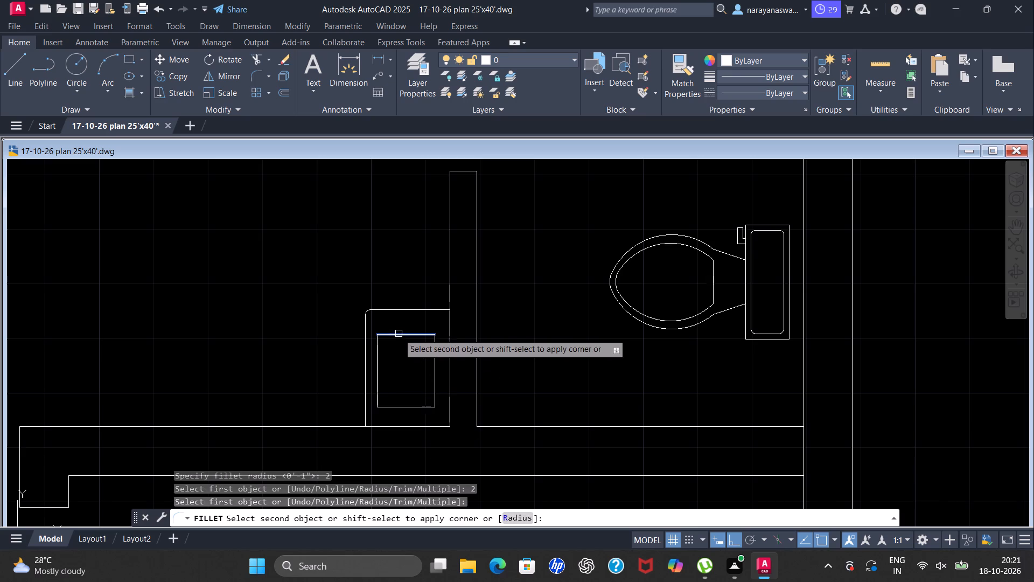
left_click(376, 347)
key("space")
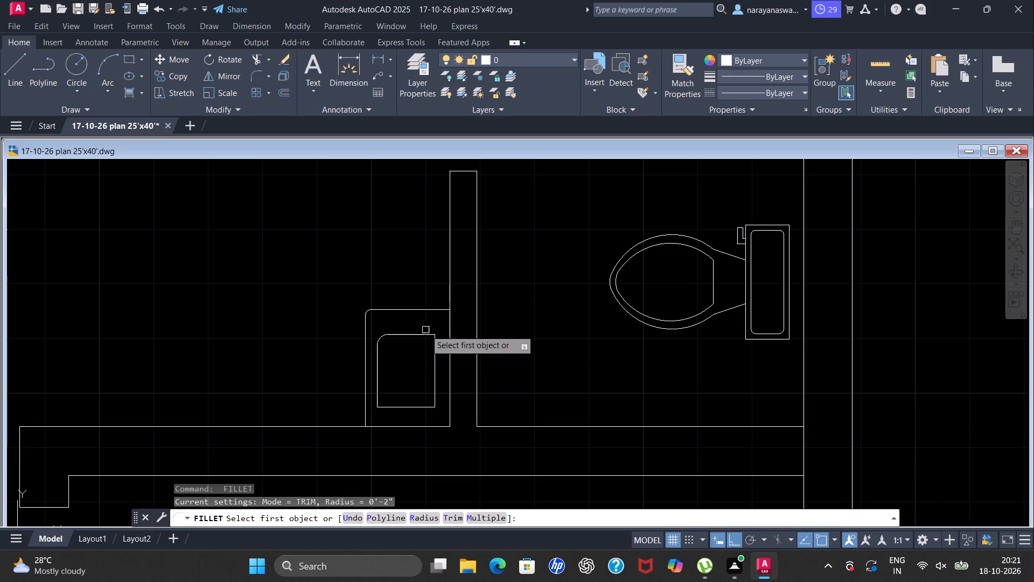
left_click(424, 334)
left_click(434, 353)
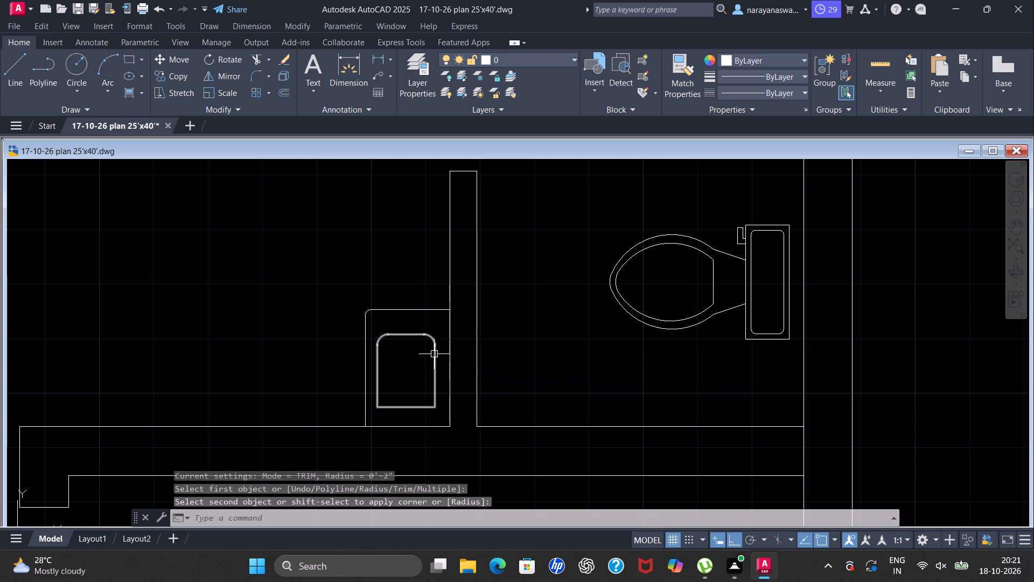
Fillet the two lower corners of the basin rectangle with the same 2" radius.
key("space")
left_click(380, 395)
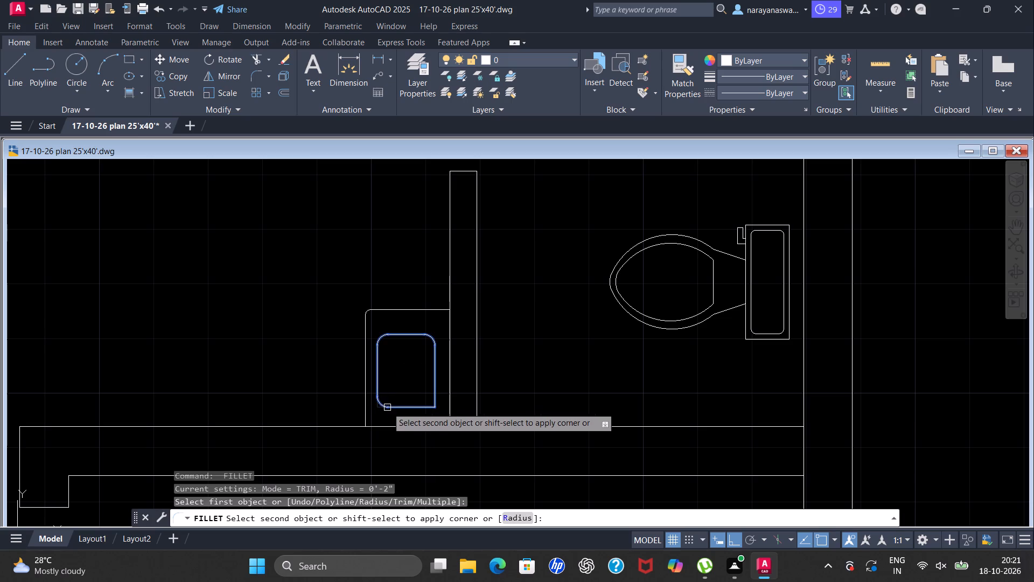
left_click(388, 407)
key("Escape")
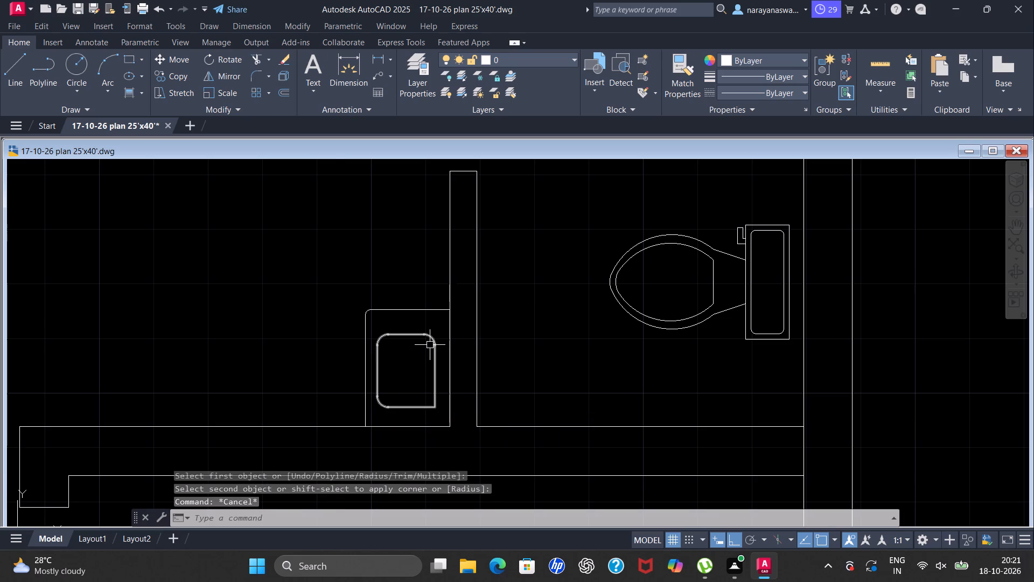
scroll(431, 348, "up", 1)
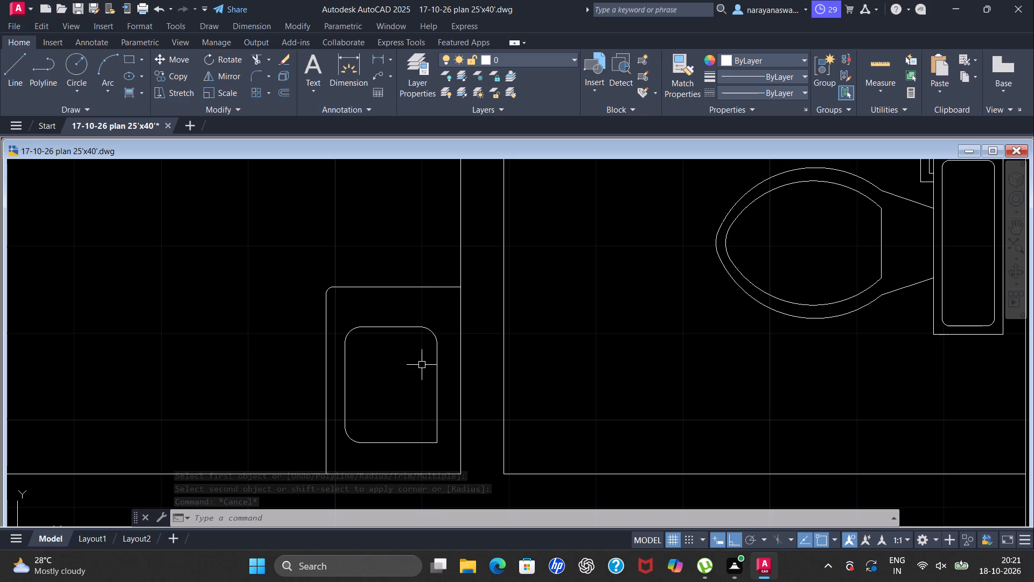
key("space")
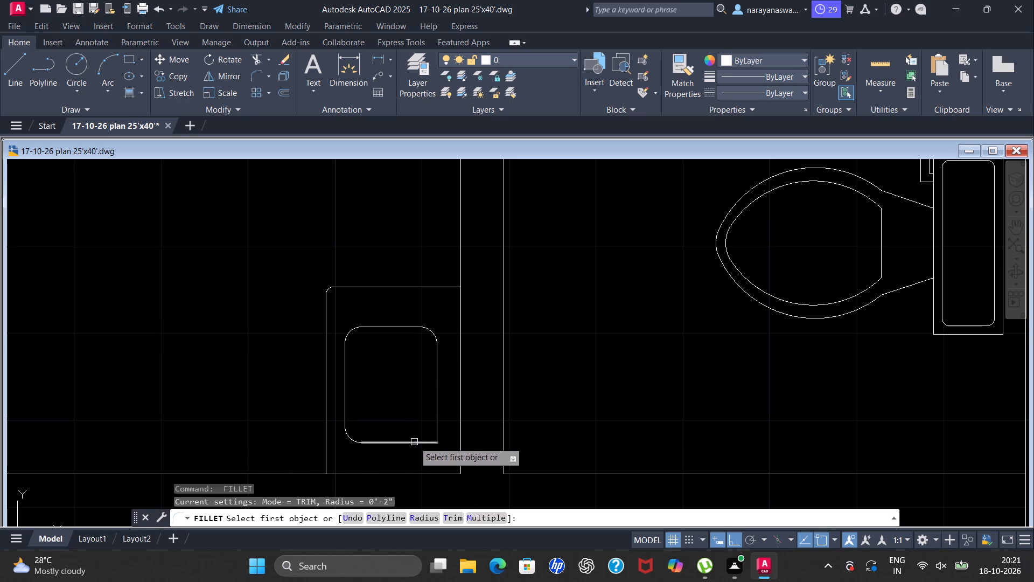
left_click(414, 442)
left_click(434, 430)
key("space")
scroll(424, 379, "down", 2)
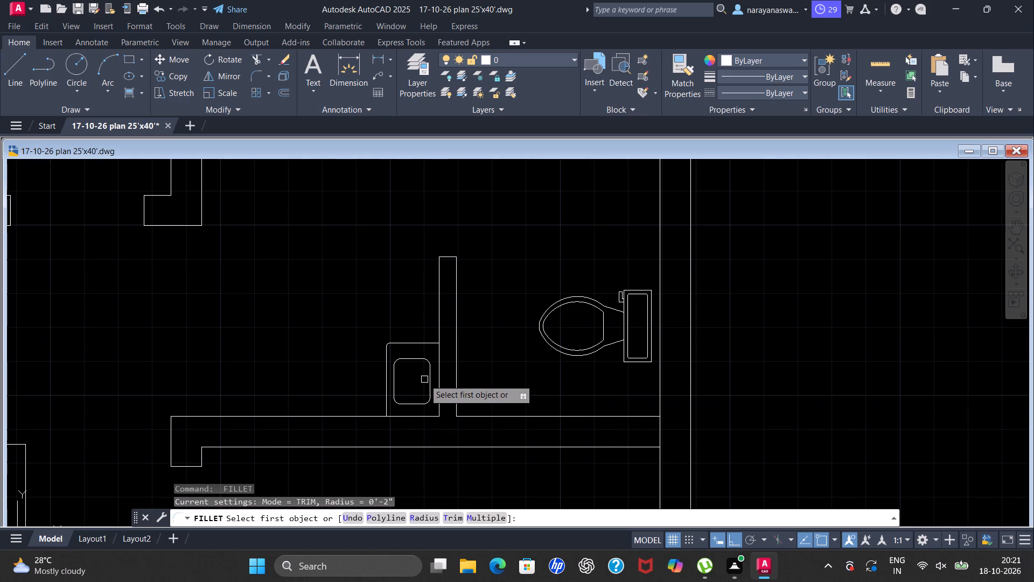
key("Escape")
scroll(419, 382, "up", 2)
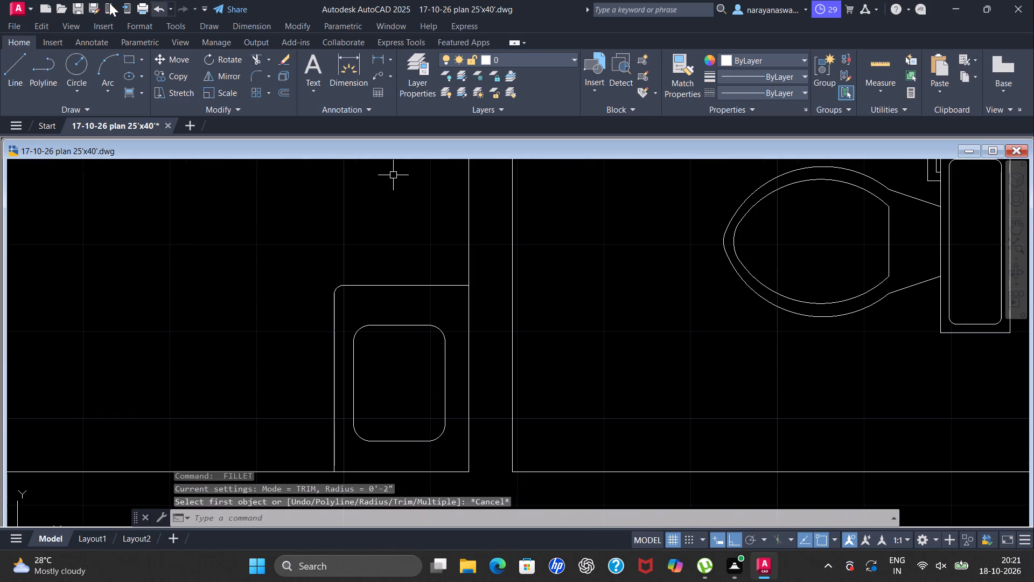
Draw a vertical line across the basin's full height, joining the ends of its two wall-side corner fillets.
left_click_drag(10, 64, 15, 64)
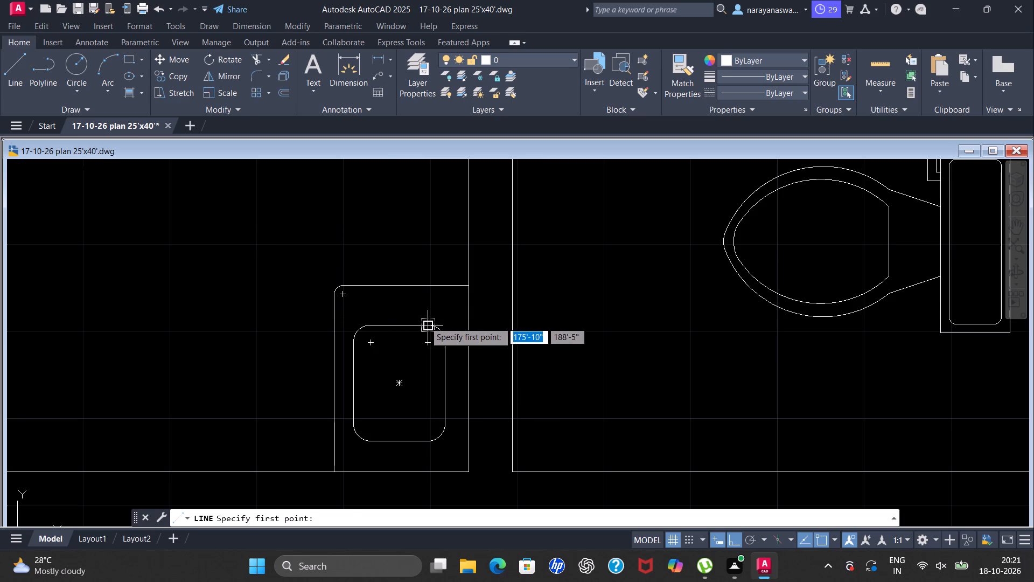
left_click(425, 322)
left_click(425, 445)
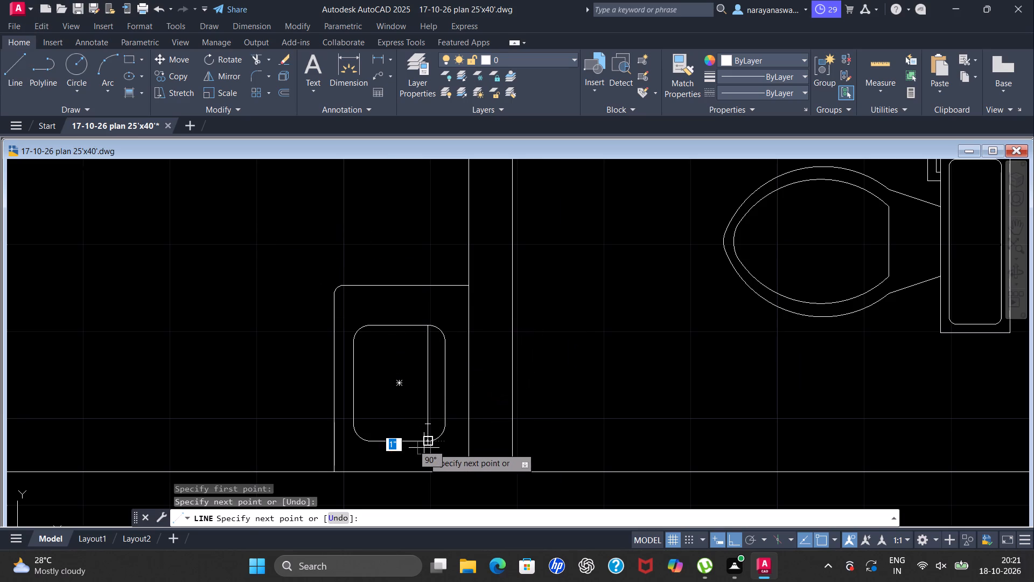
key("Escape")
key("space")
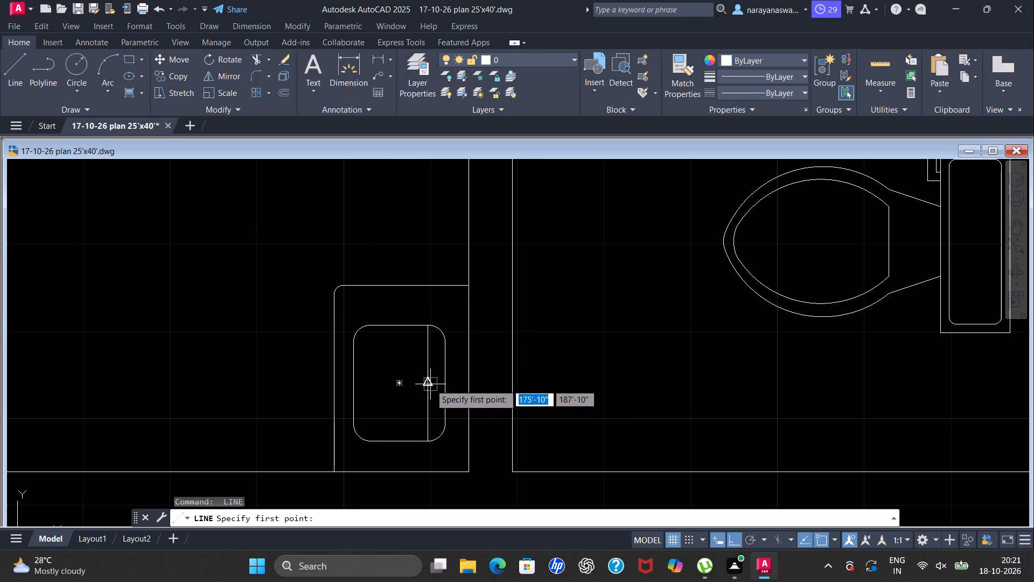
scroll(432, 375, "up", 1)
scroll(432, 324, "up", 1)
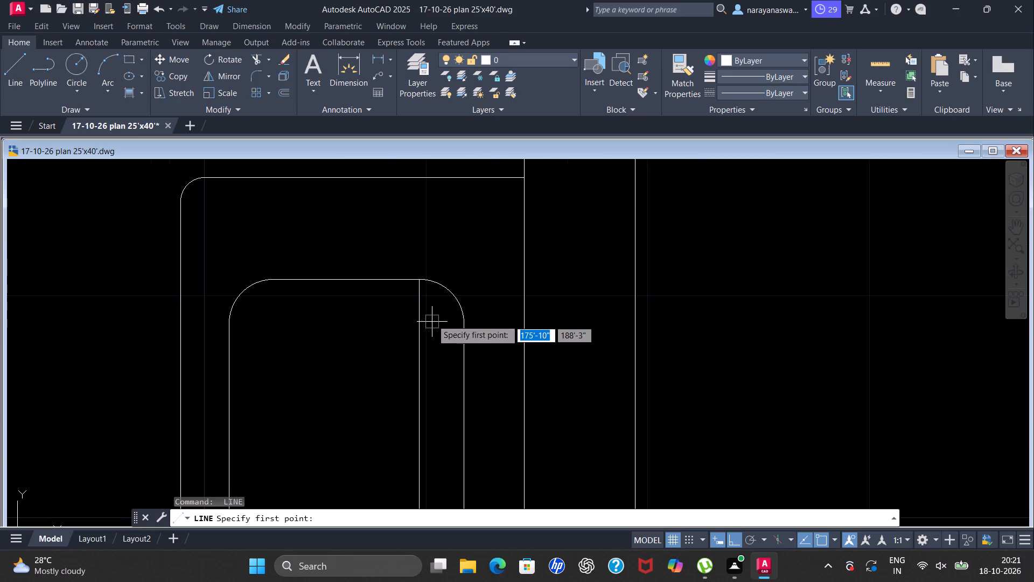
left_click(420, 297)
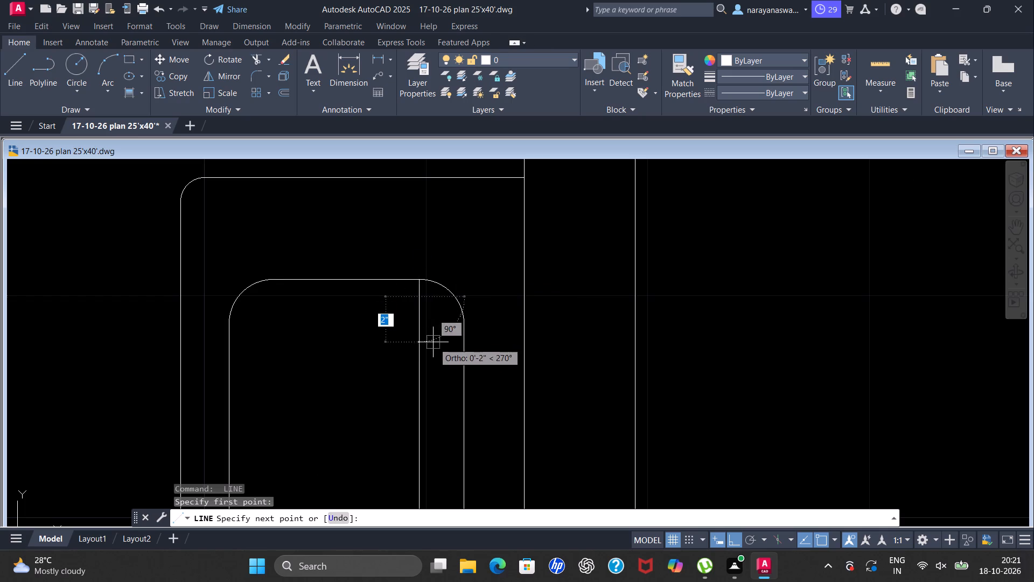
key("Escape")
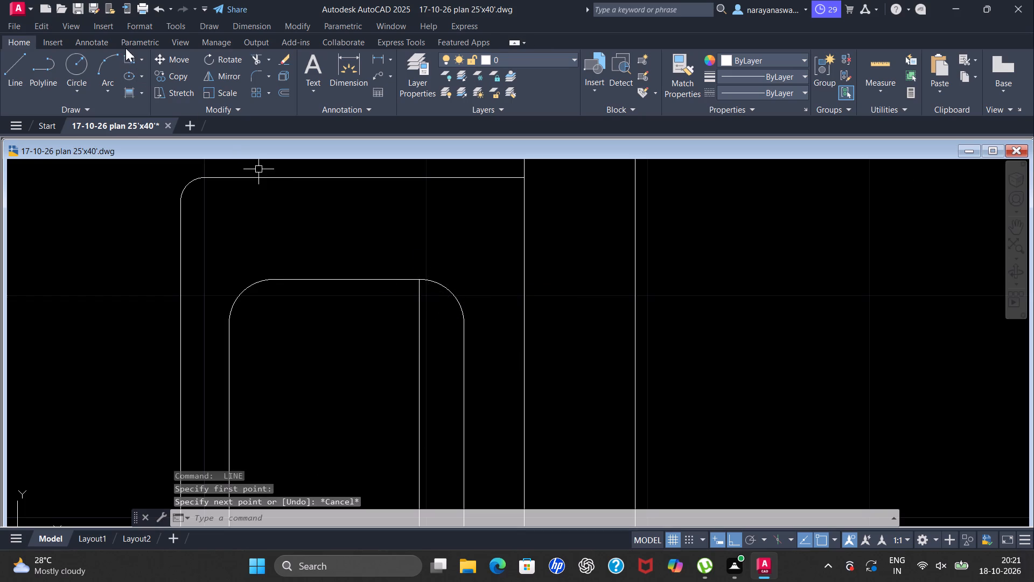
Draw a small rectangle about 1" by 2" against the upper end of the basin's inner vertical line, on its wall side.
left_click(130, 56)
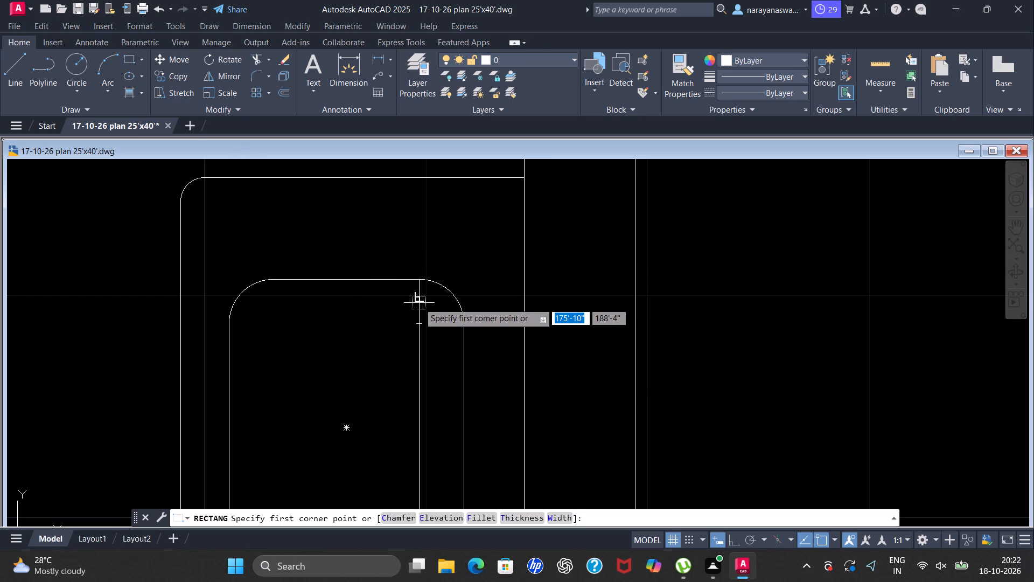
left_click(419, 303)
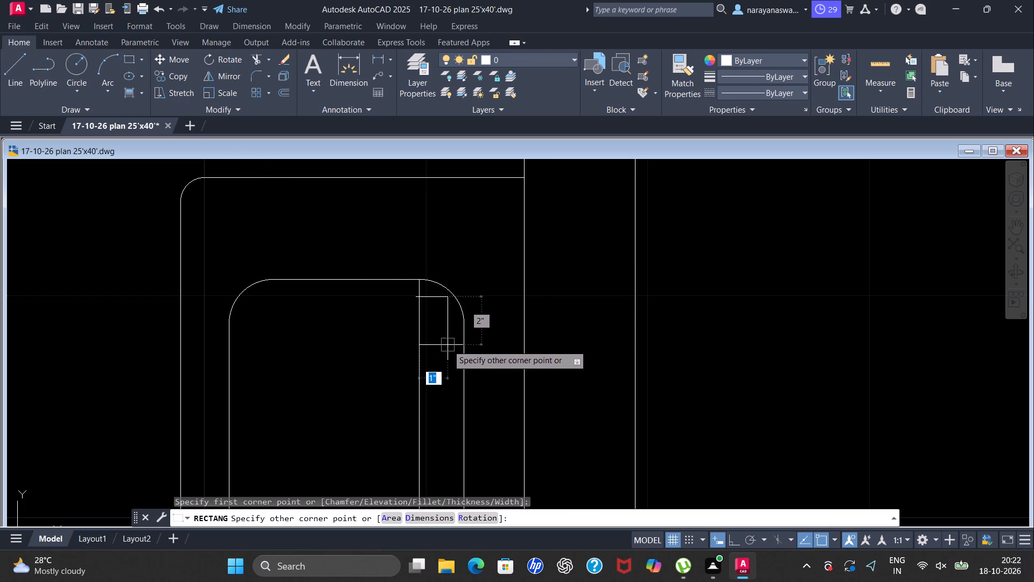
left_click(448, 343)
scroll(444, 315, "up", 1)
scroll(444, 314, "down", 3)
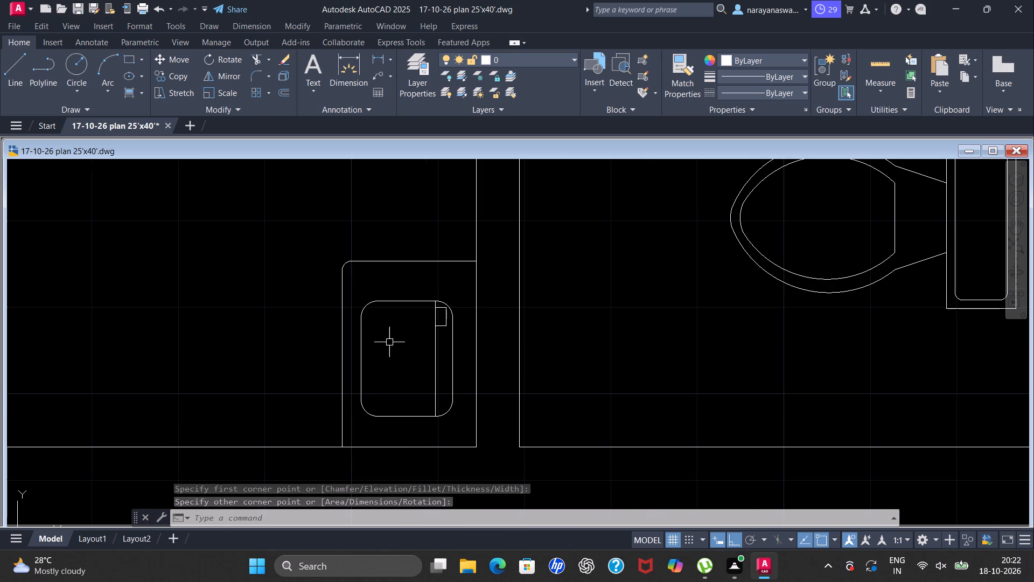
Draw a nearly round ellipse centred in the basin, with semi-axes of about 4".
left_click(125, 73)
left_click(401, 359)
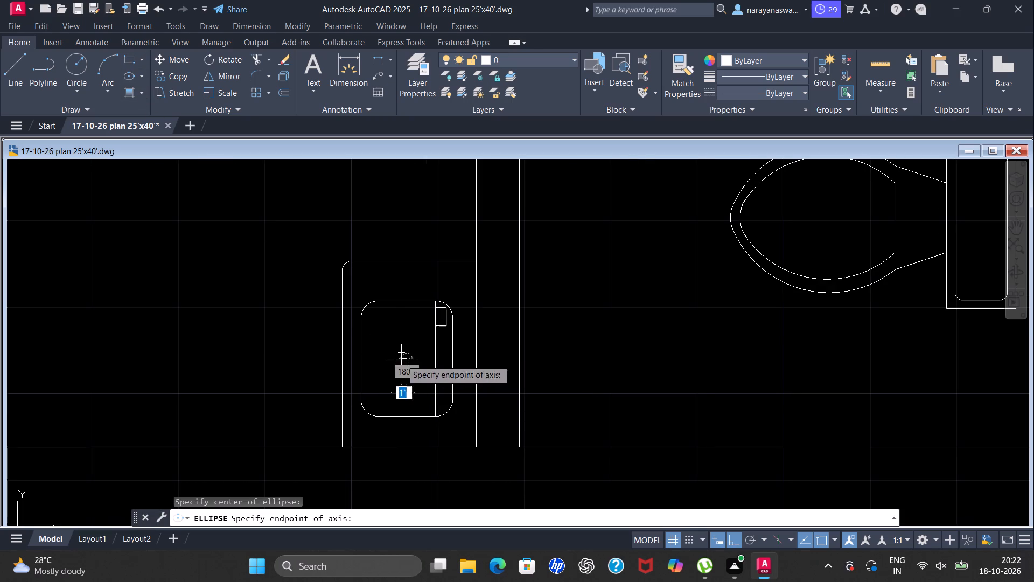
left_click(409, 327)
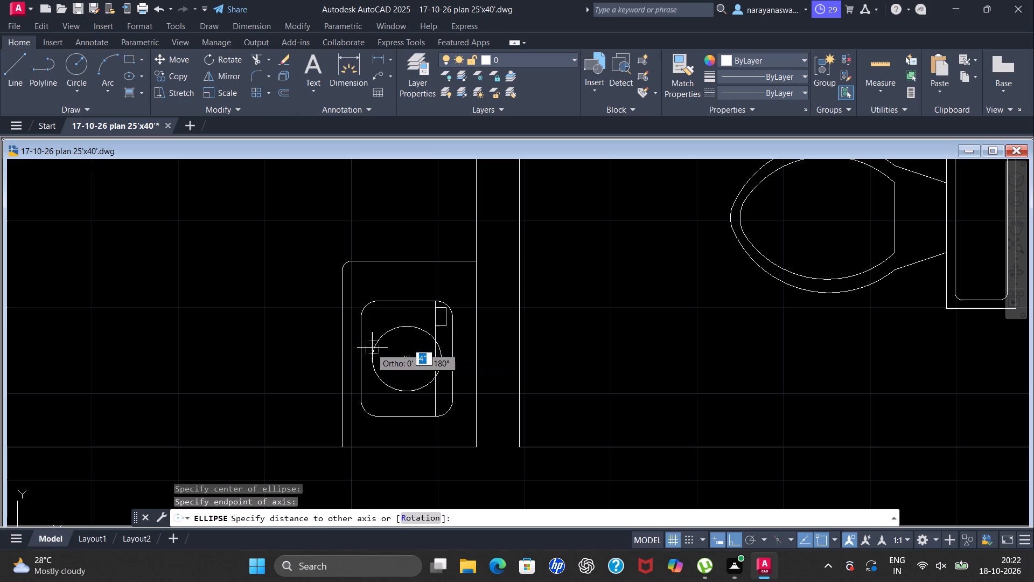
left_click(372, 348)
Scale the basin ellipse down about its centre so it clears the inner vertical line.
left_click(414, 329)
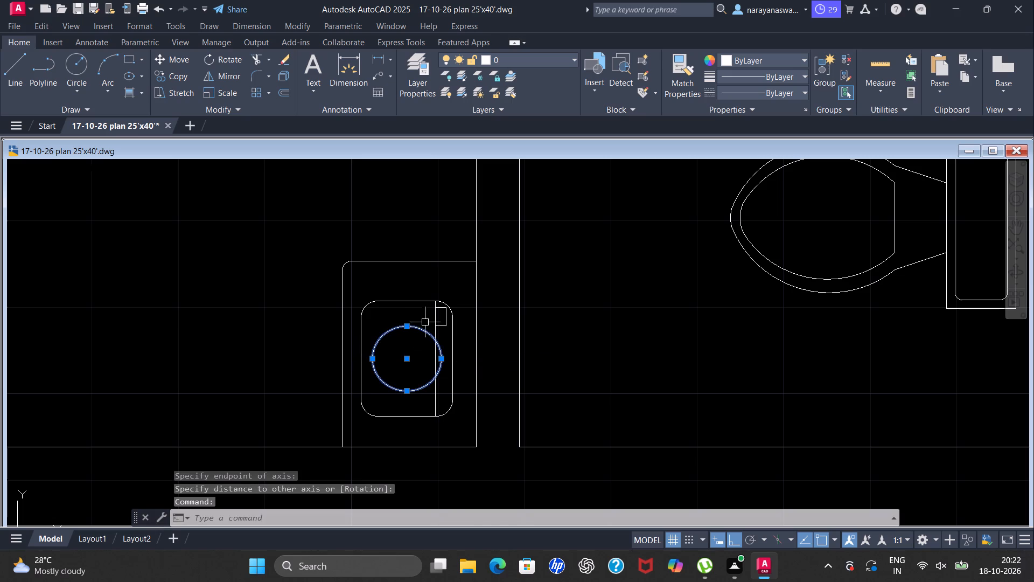
right_click(425, 318)
left_click(465, 347)
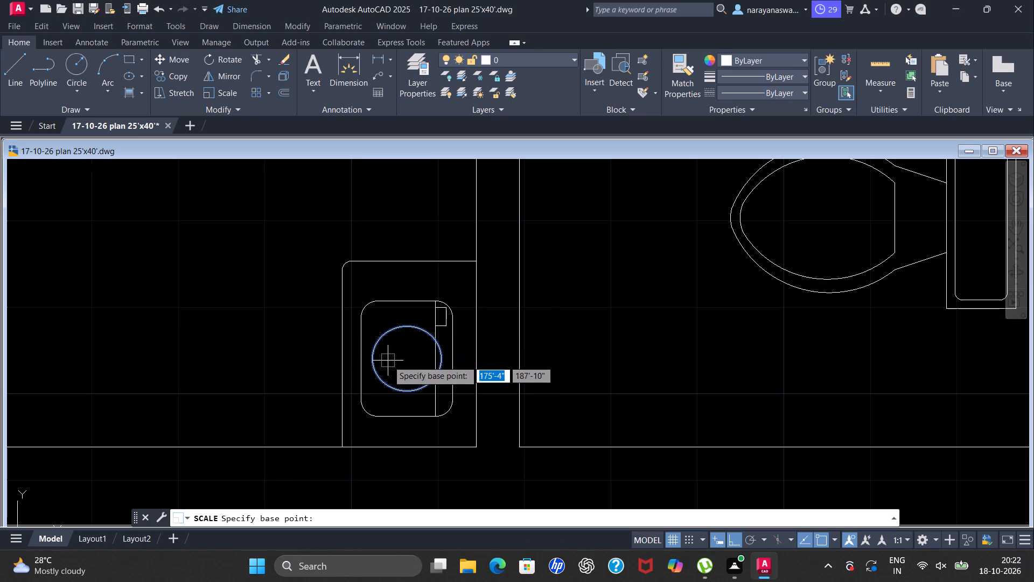
left_click(408, 358)
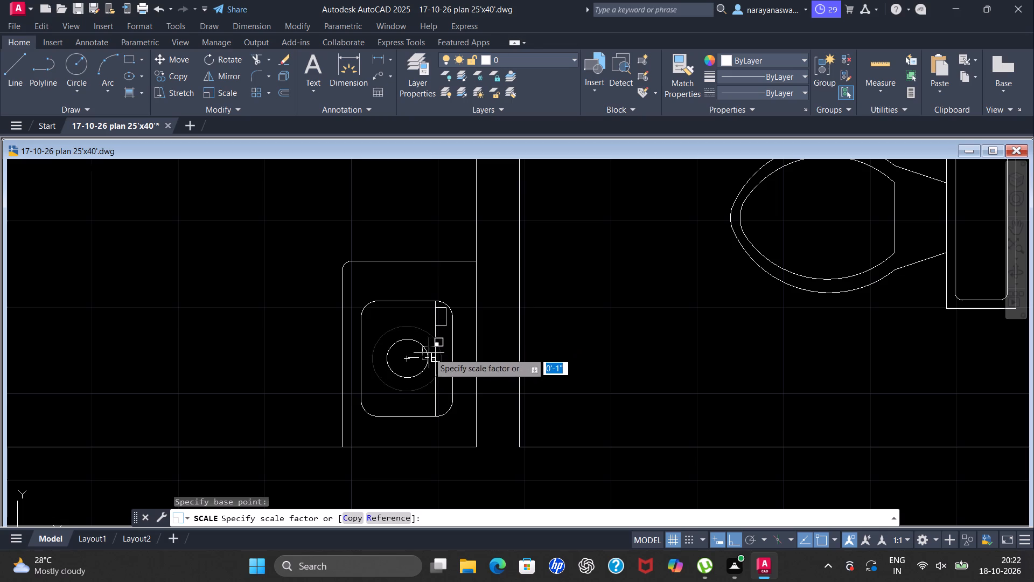
left_click(429, 353)
Stretch the ellipse vertically from its upper quadrant to a half-height of about 4".
scroll(414, 352, "down", 2)
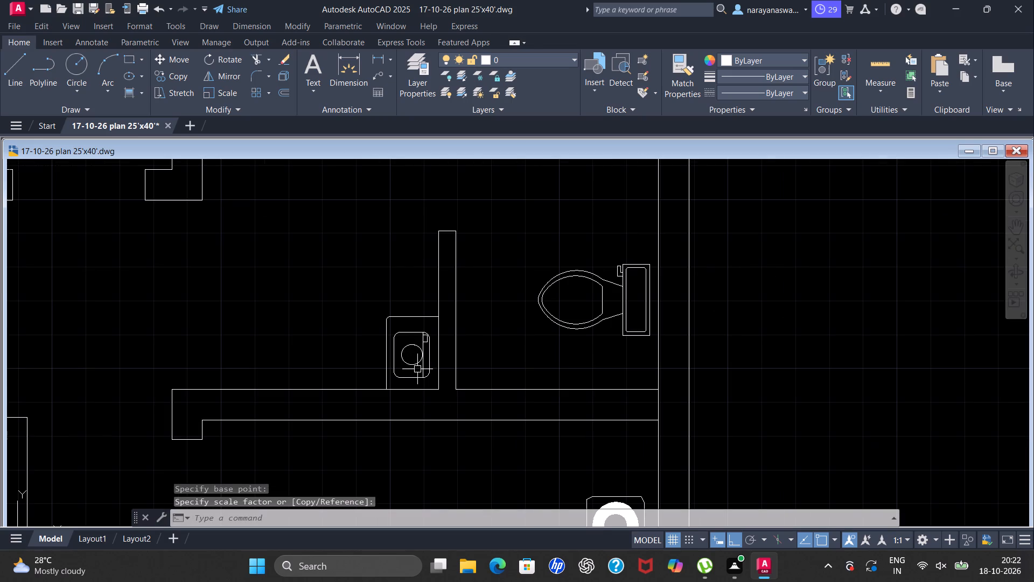
scroll(416, 348, "up", 4)
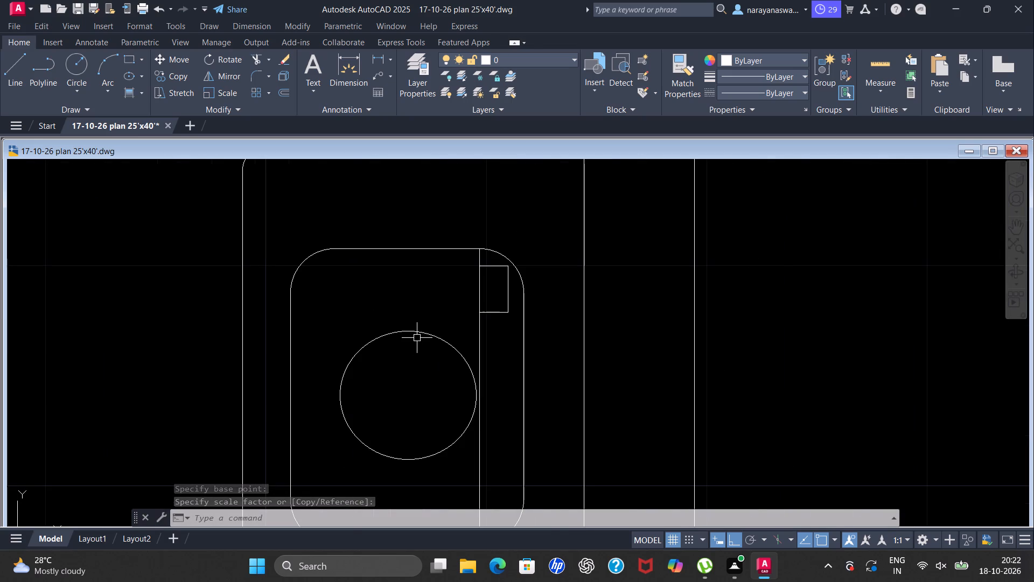
left_click(418, 335)
left_click(406, 332)
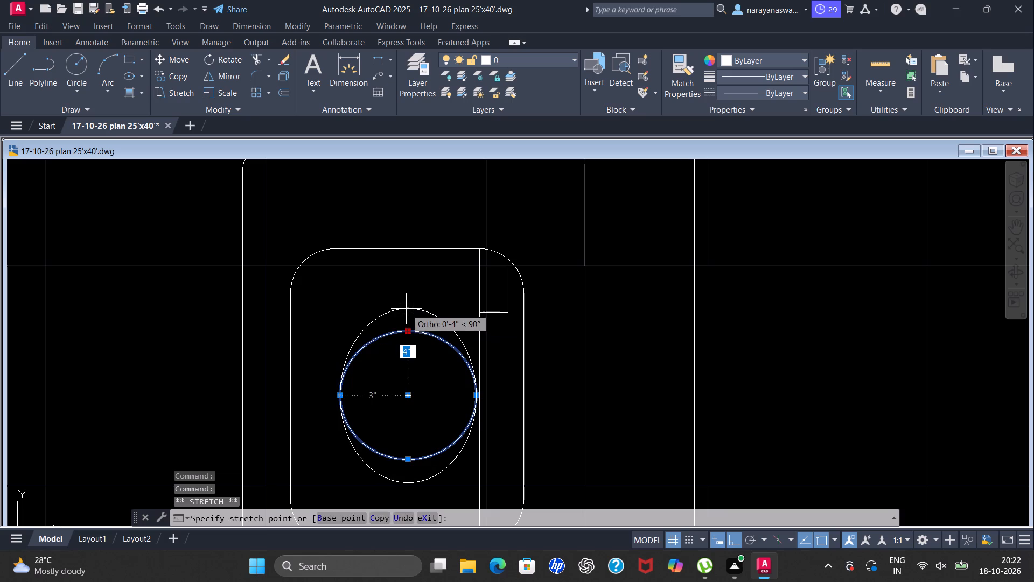
left_click(406, 308)
scroll(403, 387, "down", 1)
key("Escape")
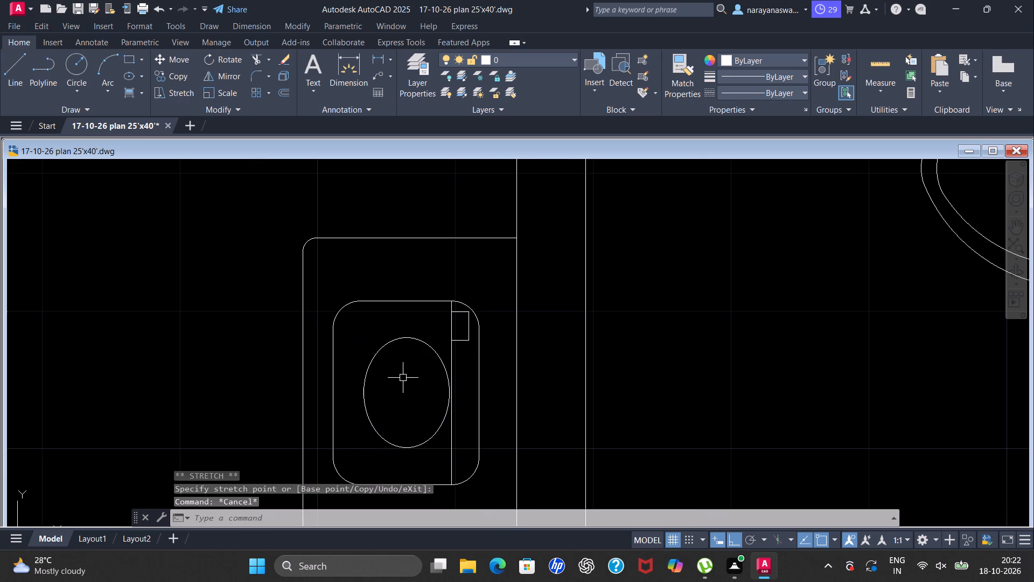
Move the ellipse horizontally about 1" away from the basin's inner vertical line.
left_click(411, 347)
left_click(420, 343)
left_click(423, 341)
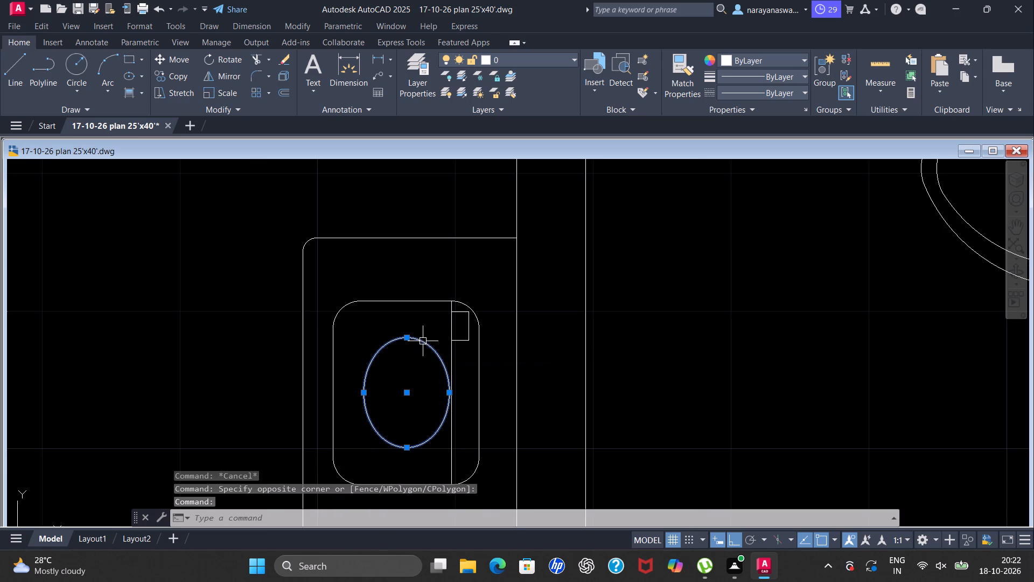
right_click(423, 324)
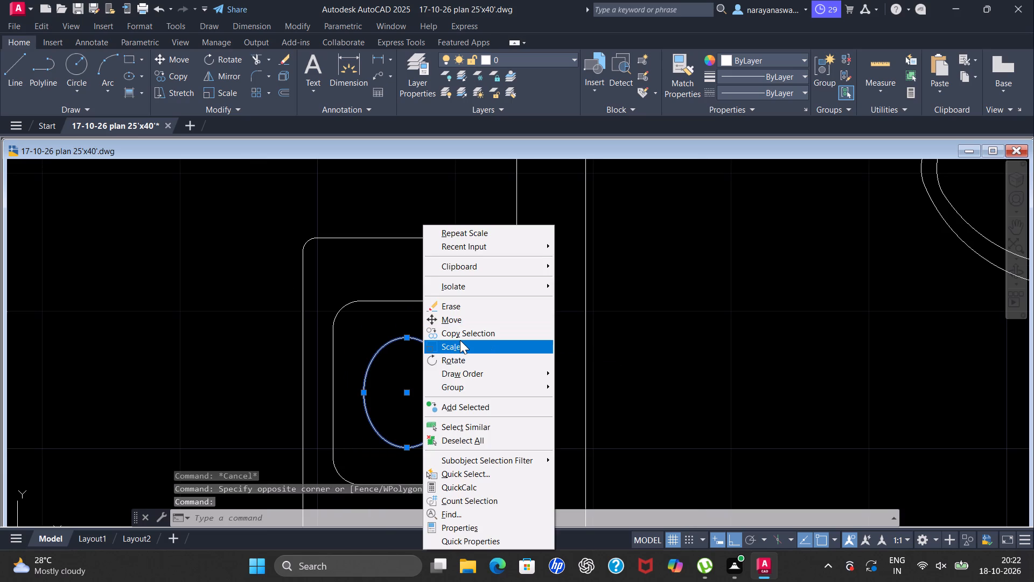
left_click(460, 319)
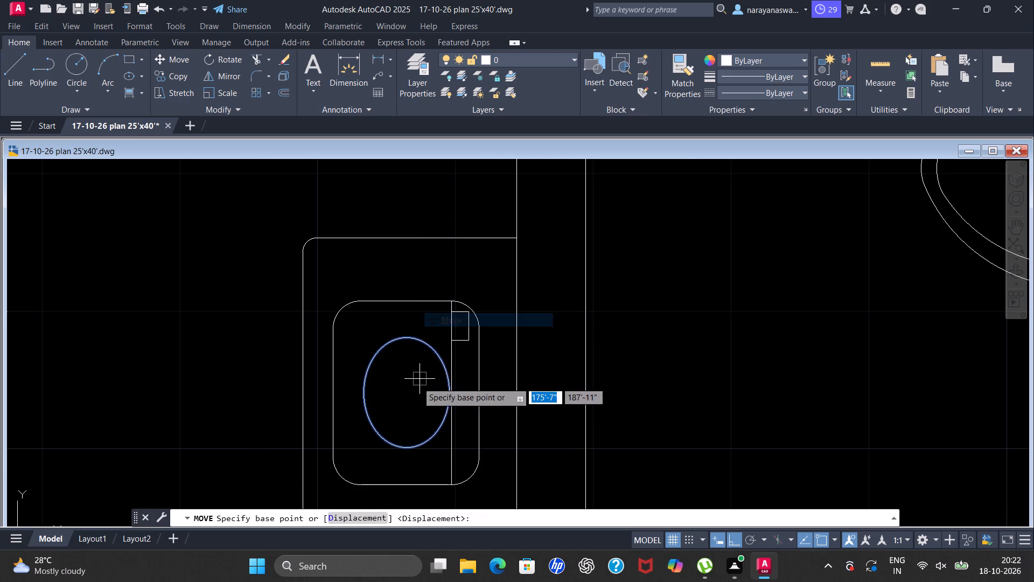
left_click(405, 392)
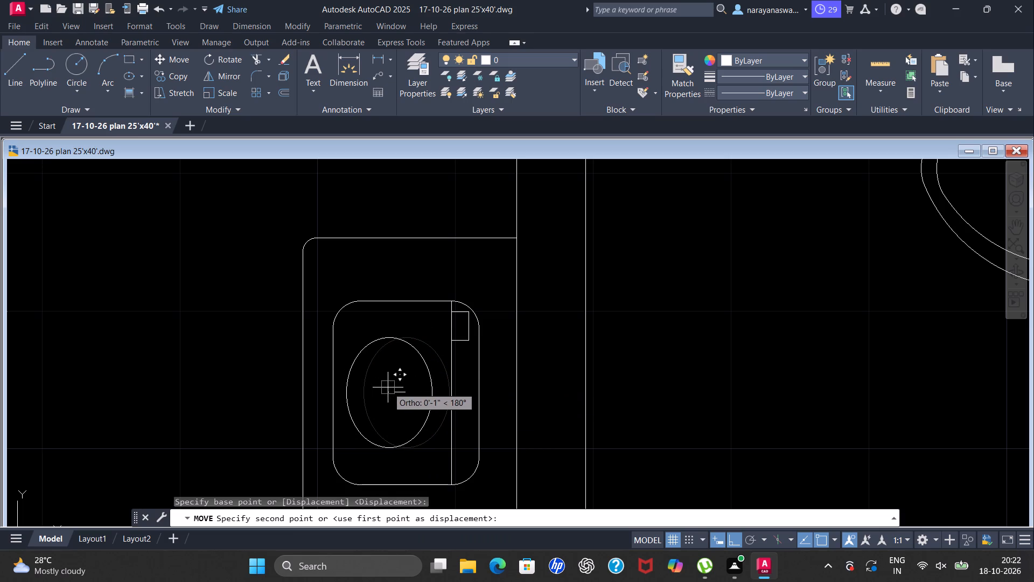
left_click(388, 387)
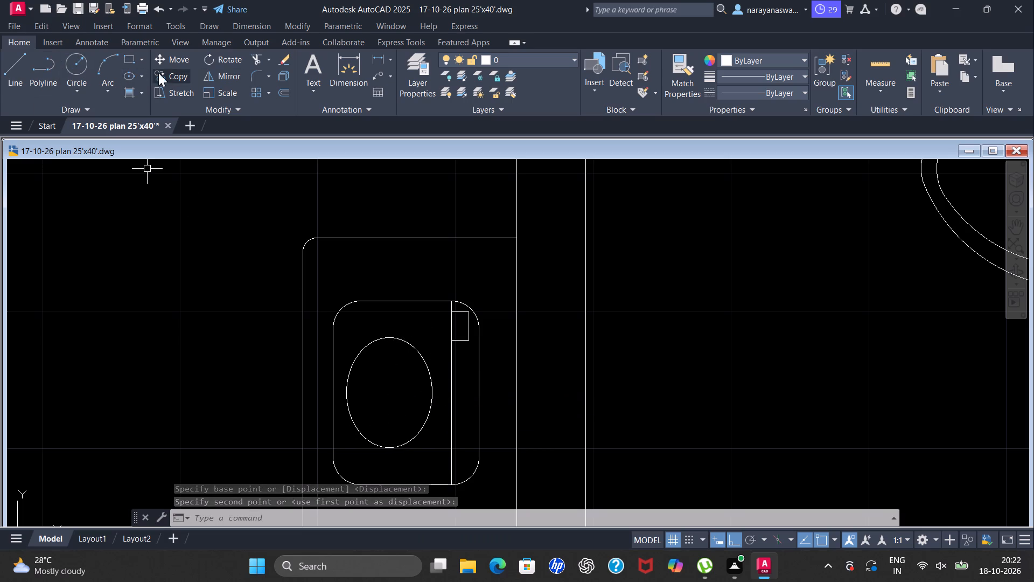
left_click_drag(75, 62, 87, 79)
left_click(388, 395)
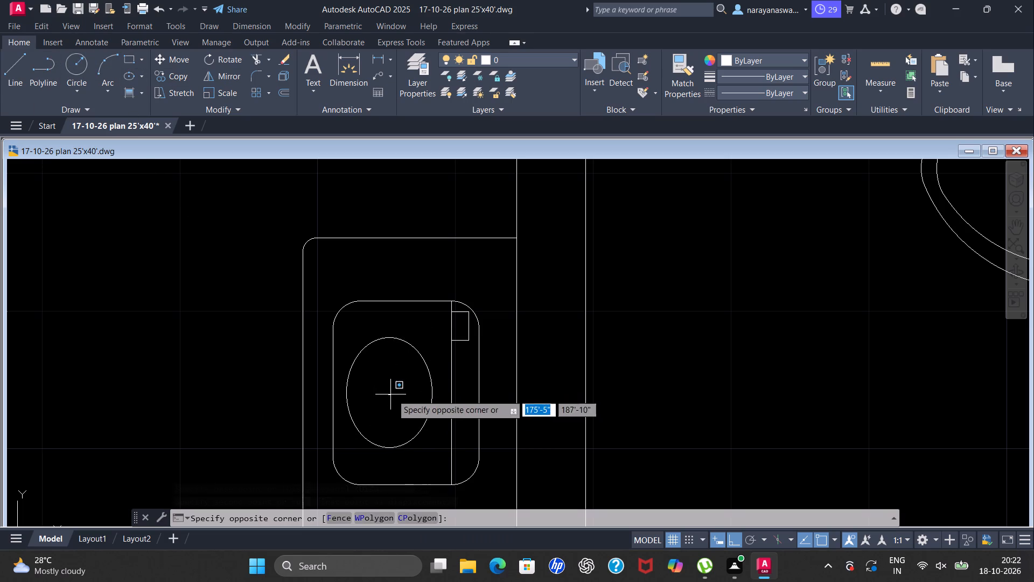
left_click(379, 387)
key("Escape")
Draw a drain circle of about 1" radius at the centre of the ellipse.
left_click(69, 64)
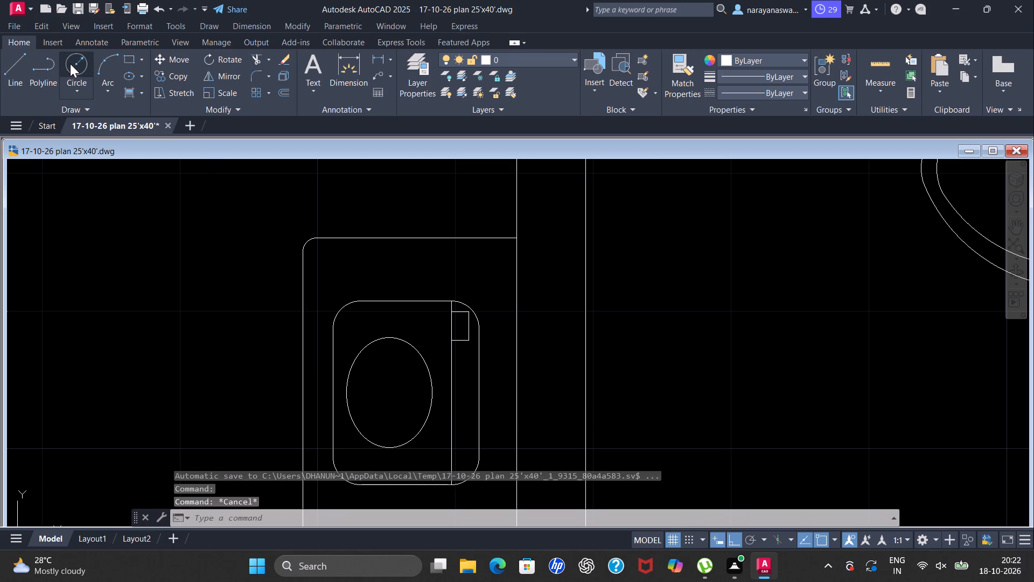
left_click(390, 393)
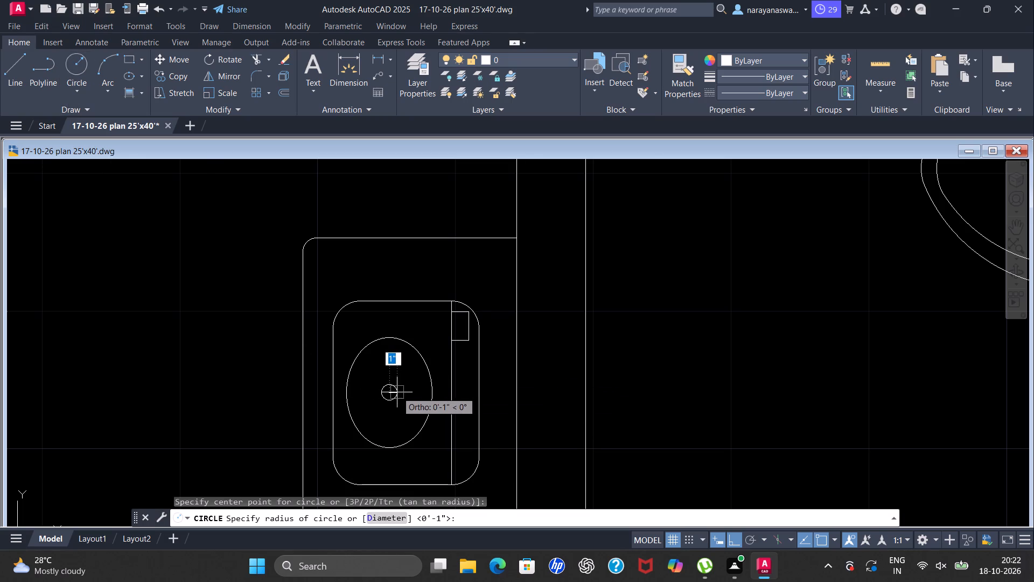
left_click(407, 392)
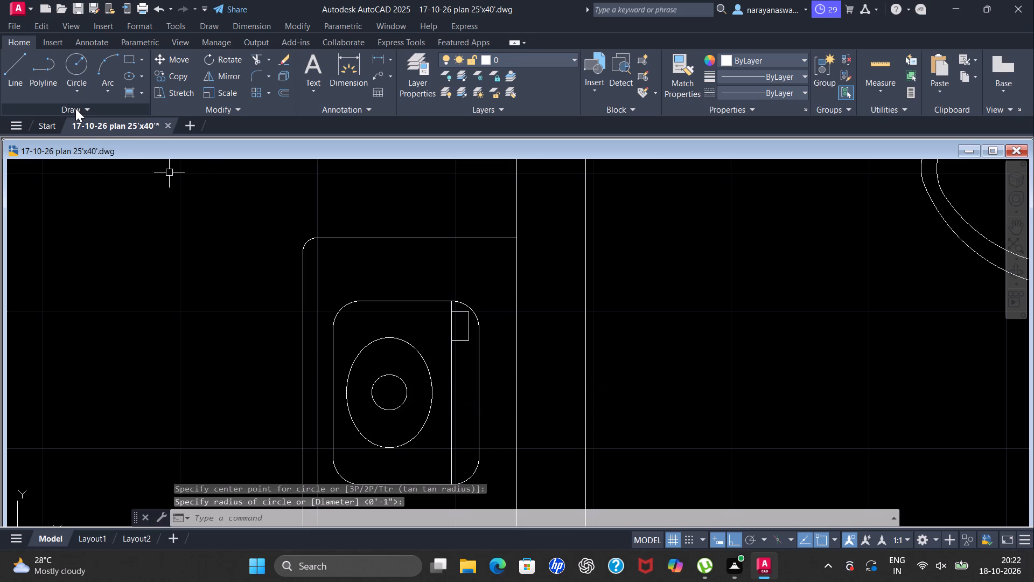
Draw a narrow triangular tap outline from the drain circle's centre to just past the inner vertical line and back.
scroll(330, 362, "down", 2)
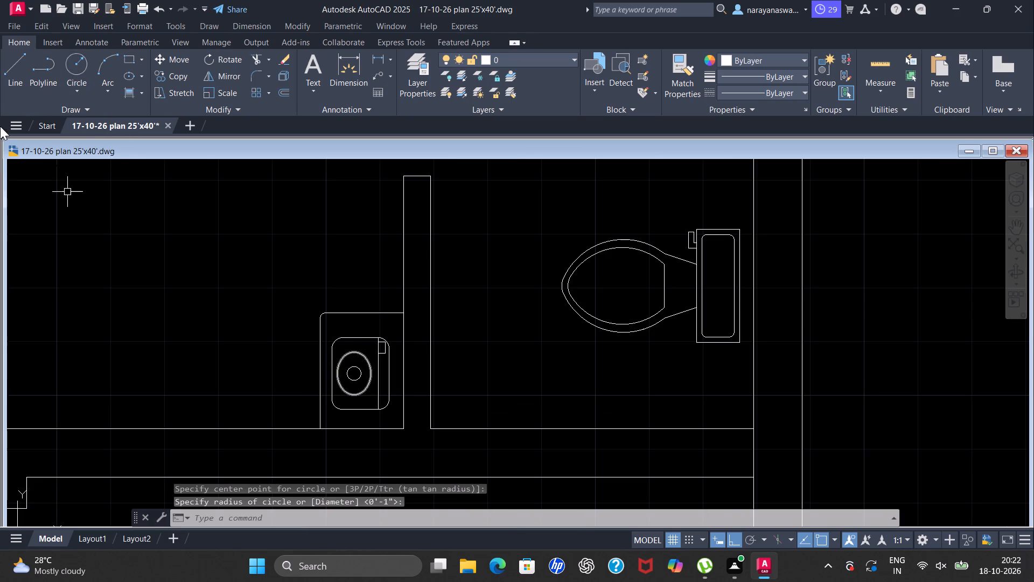
left_click(18, 76)
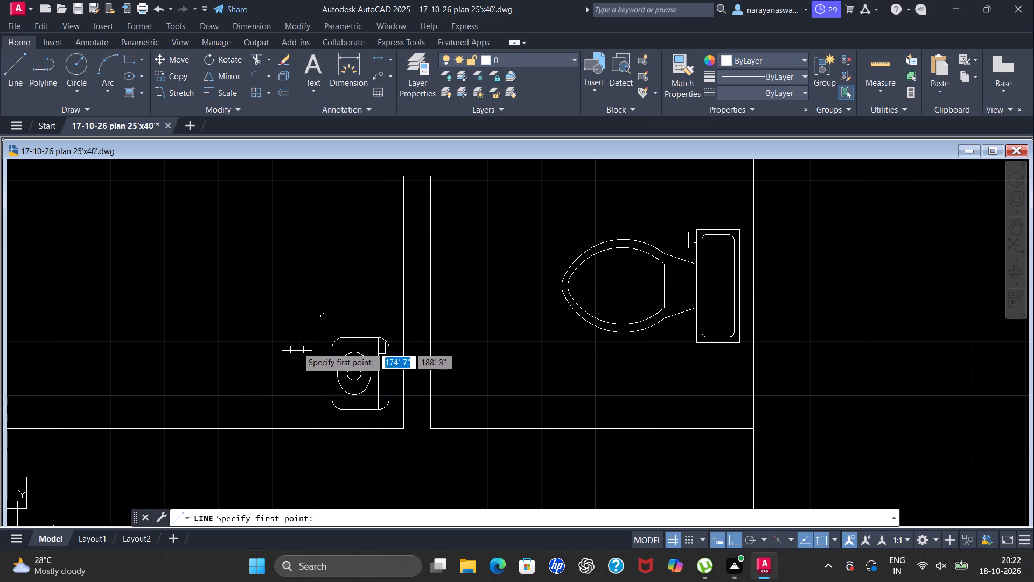
scroll(350, 368, "up", 2)
left_click(353, 384)
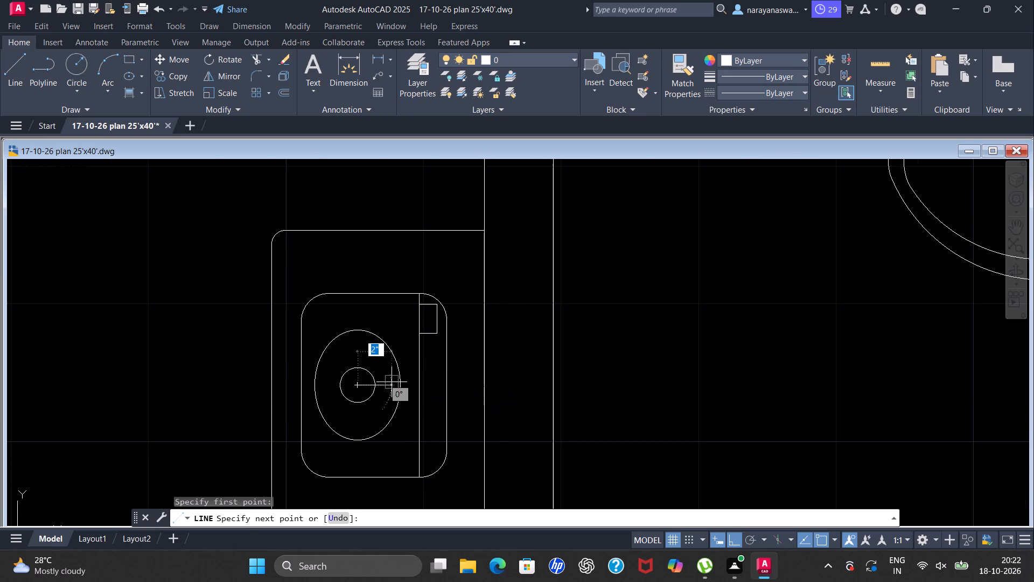
left_click(428, 386)
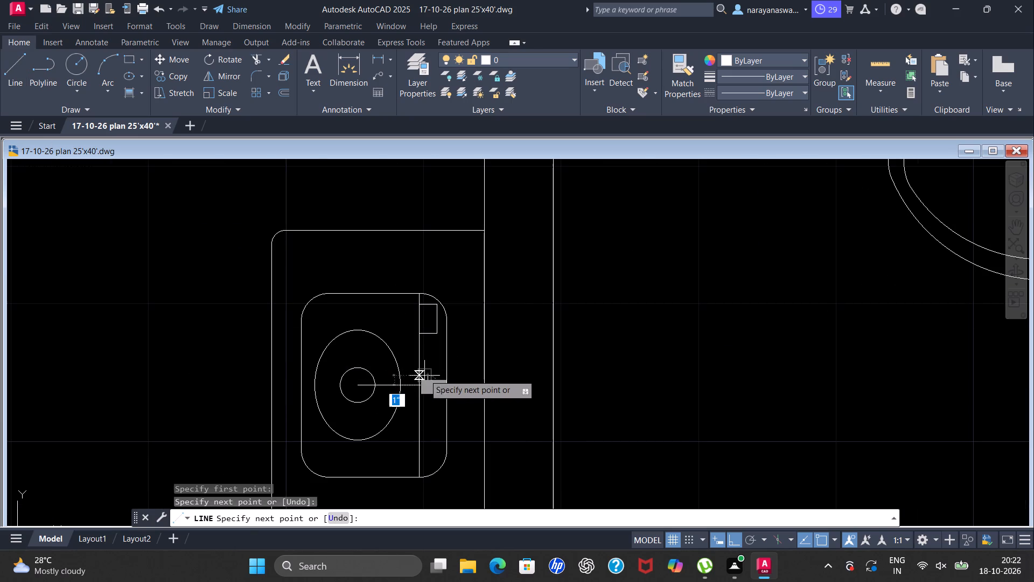
left_click_drag(424, 375, 415, 378)
left_click(358, 385)
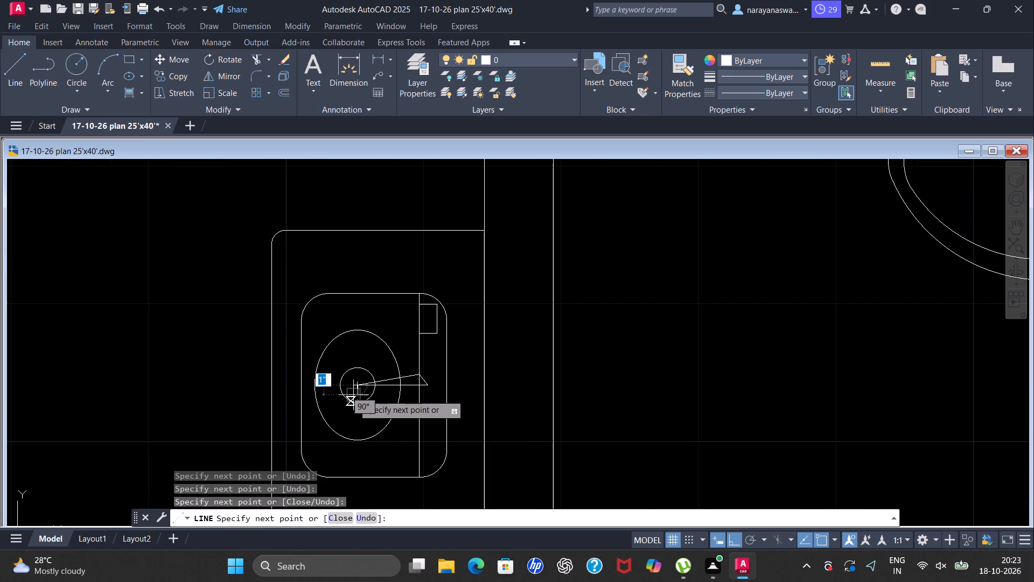
key("grave")
key("Escape")
scroll(362, 399, "down", 2)
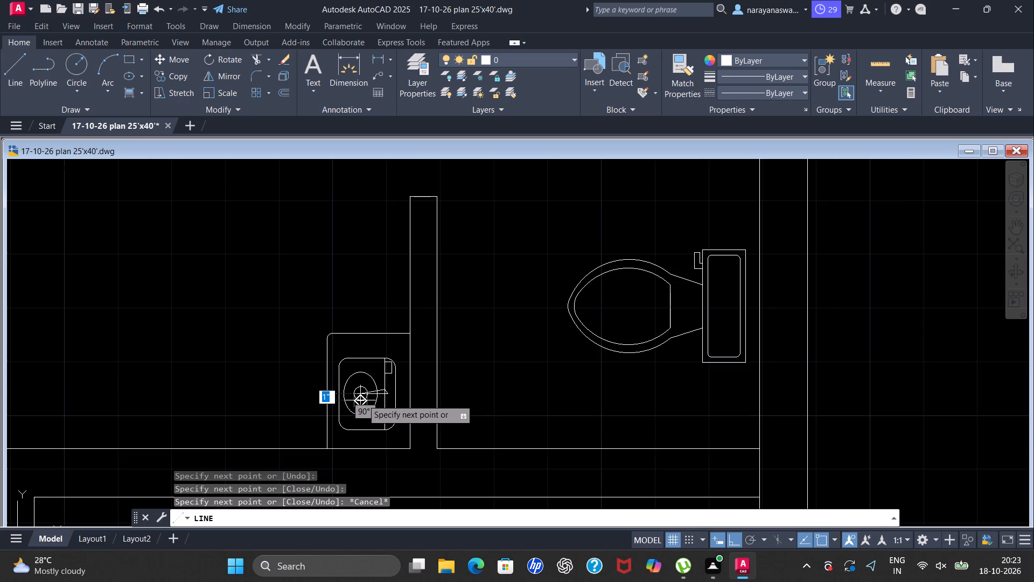
key("Escape")
Draw a small tap-knob circle just above the tap outline, between the basin's inner vertical line and its outer edge.
scroll(463, 331, "down", 2)
scroll(422, 366, "up", 3)
scroll(465, 339, "up", 2)
left_click_drag(78, 60, 85, 65)
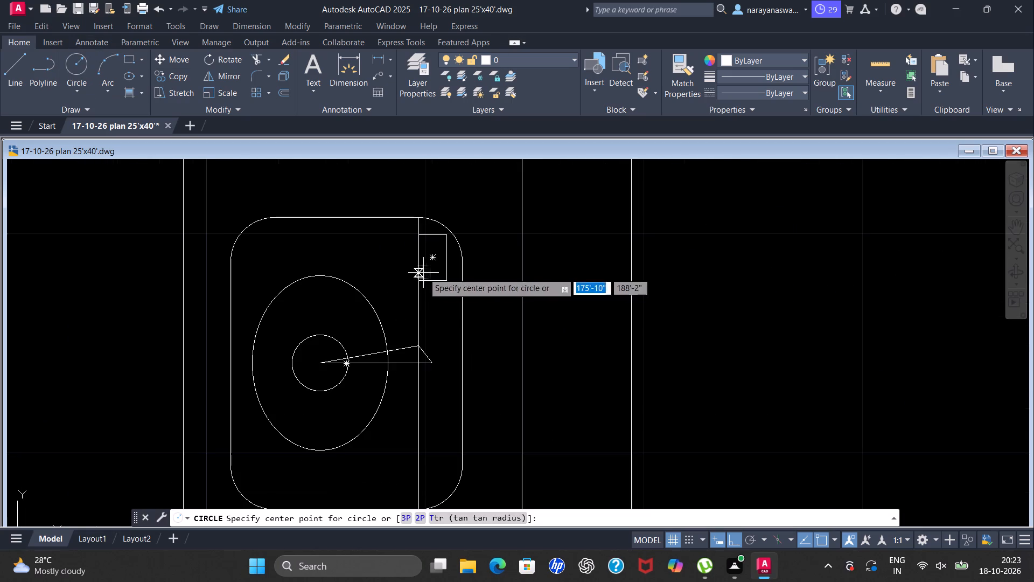
scroll(477, 394, "up", 1)
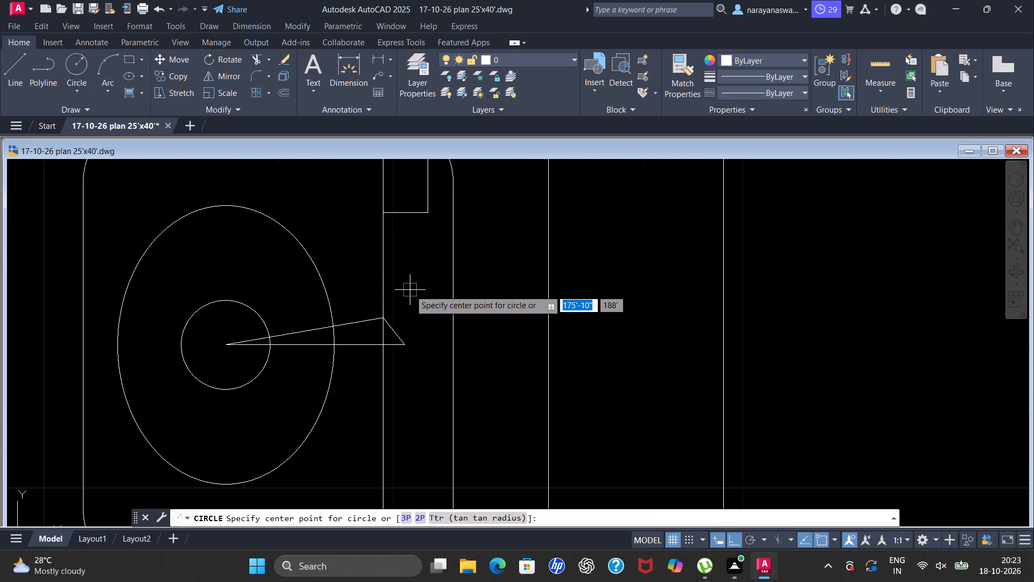
left_click(409, 294)
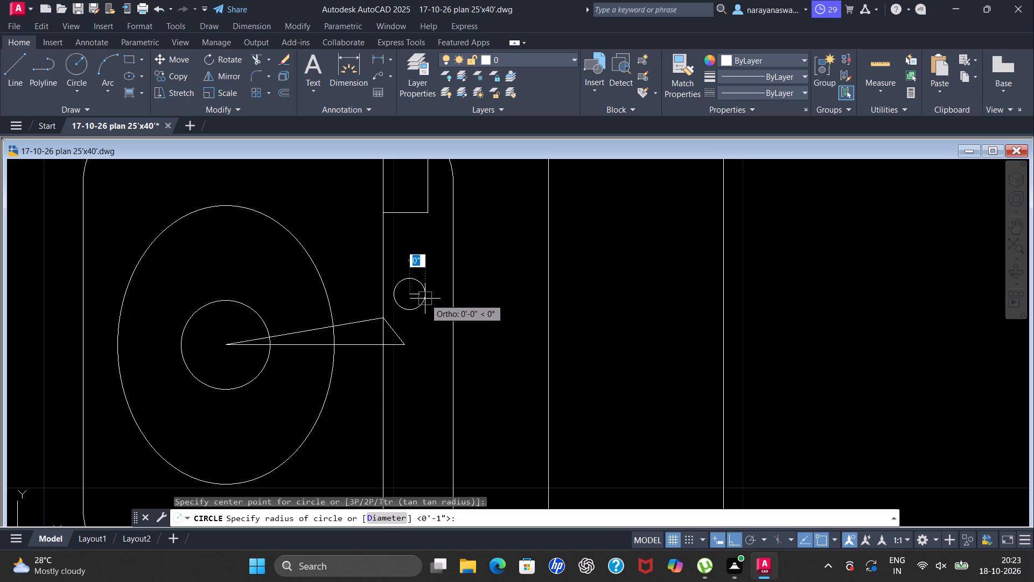
left_click(425, 299)
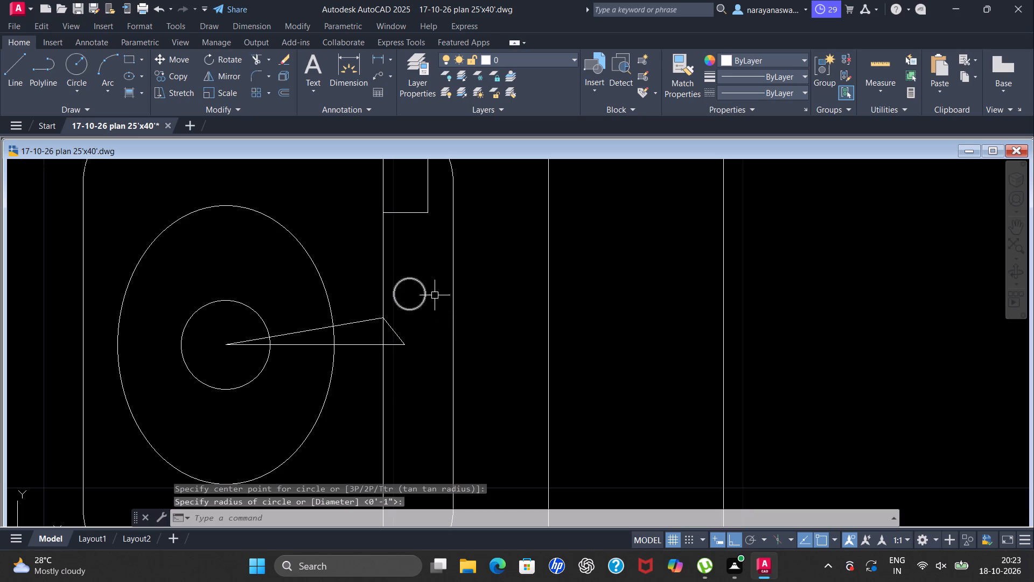
Copy the small knob circle about 3" straight down, to the other side of the tap outline.
left_click(425, 293)
right_click(435, 266)
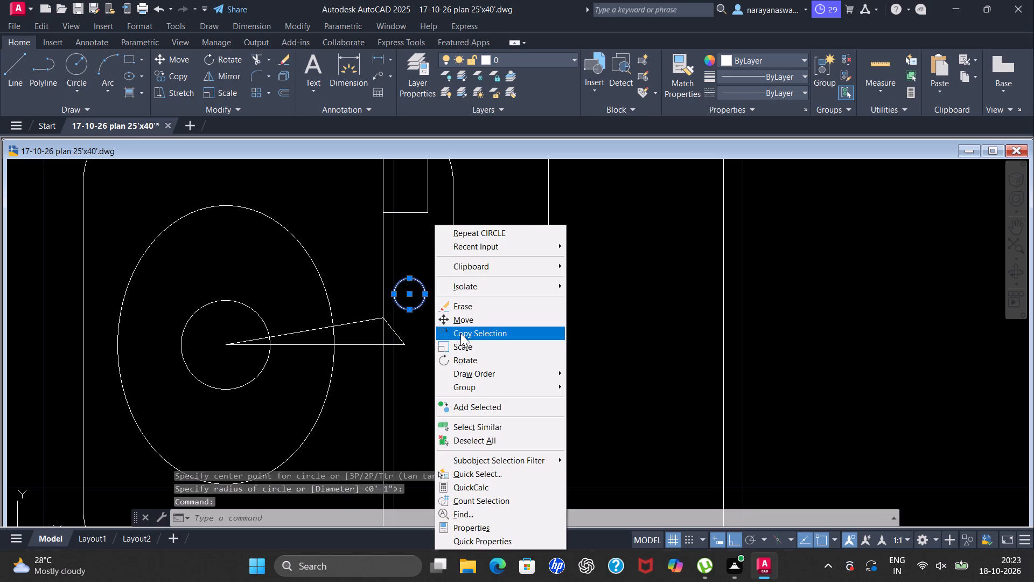
left_click(471, 332)
left_click(410, 291)
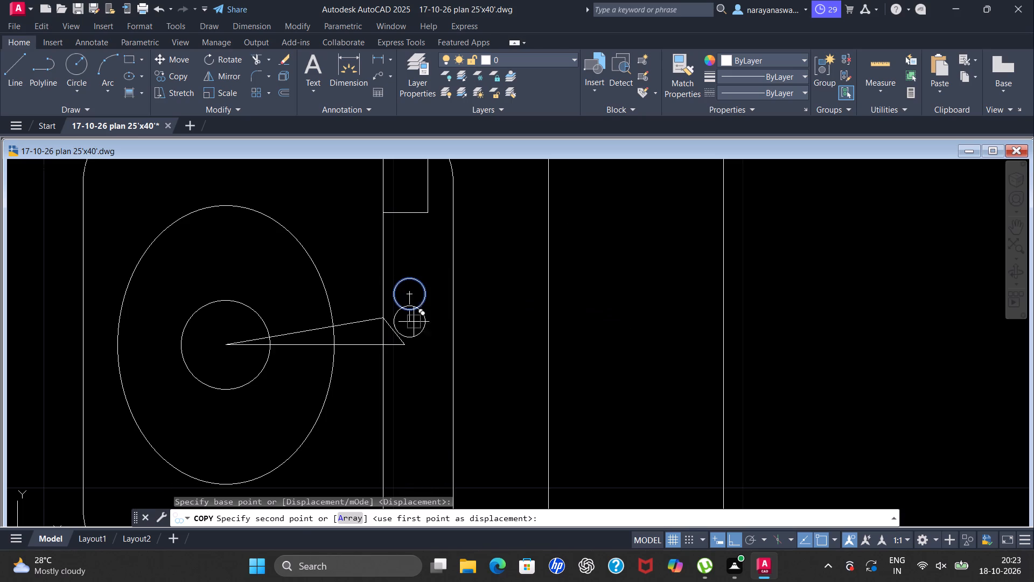
left_click(414, 394)
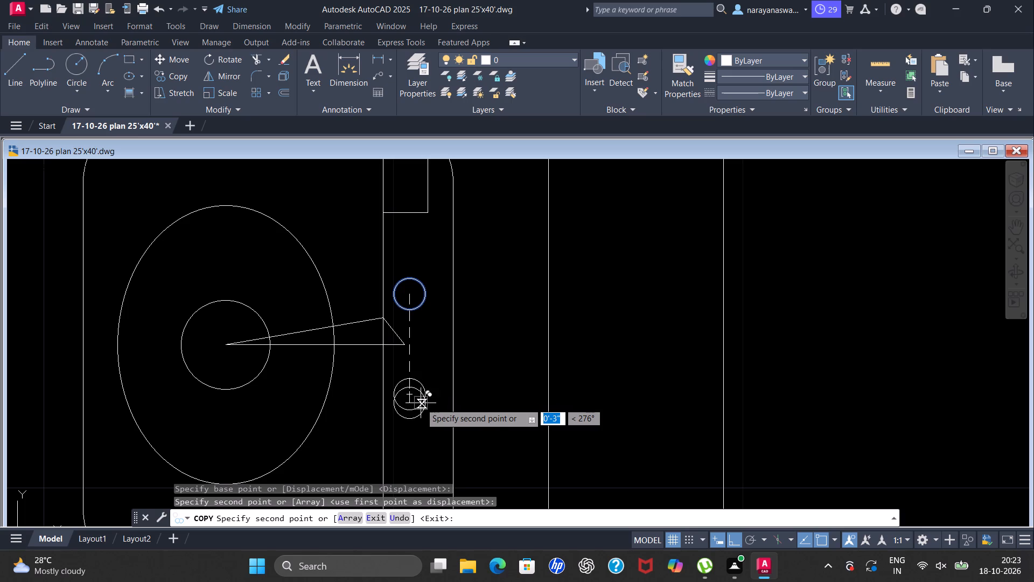
key("Escape")
scroll(473, 356, "down", 3)
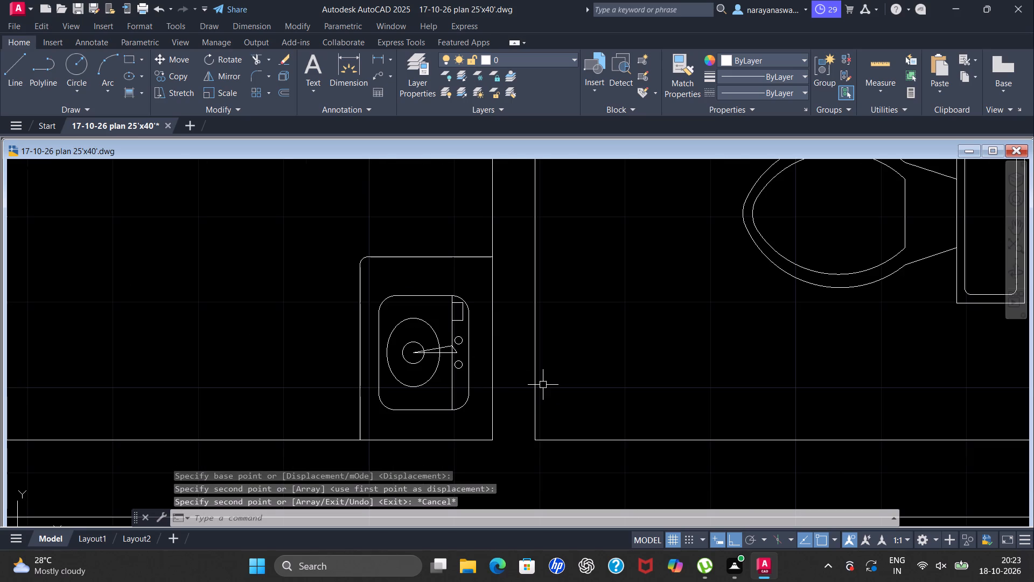
Save the drawing.
key("ctrl+s")
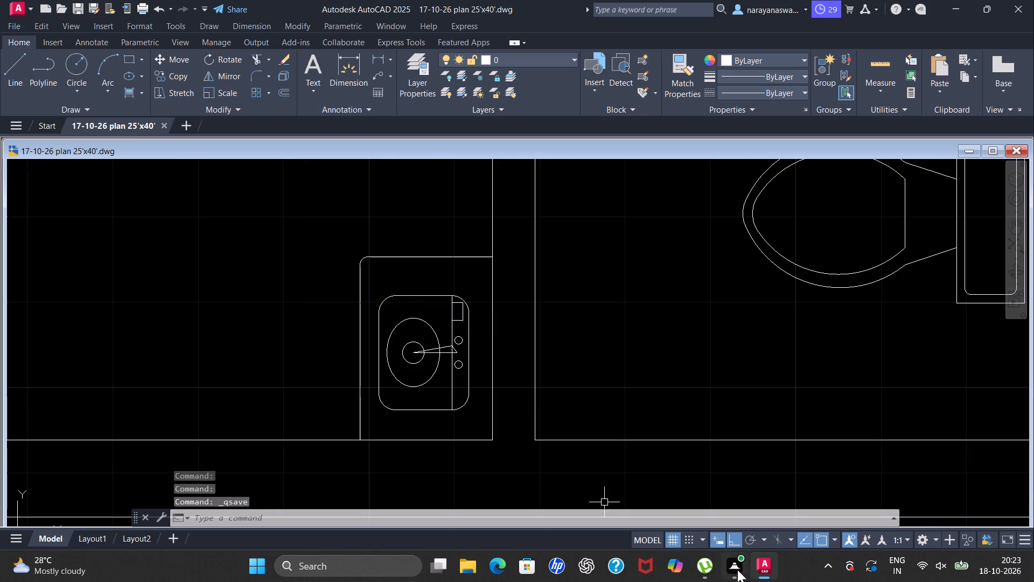
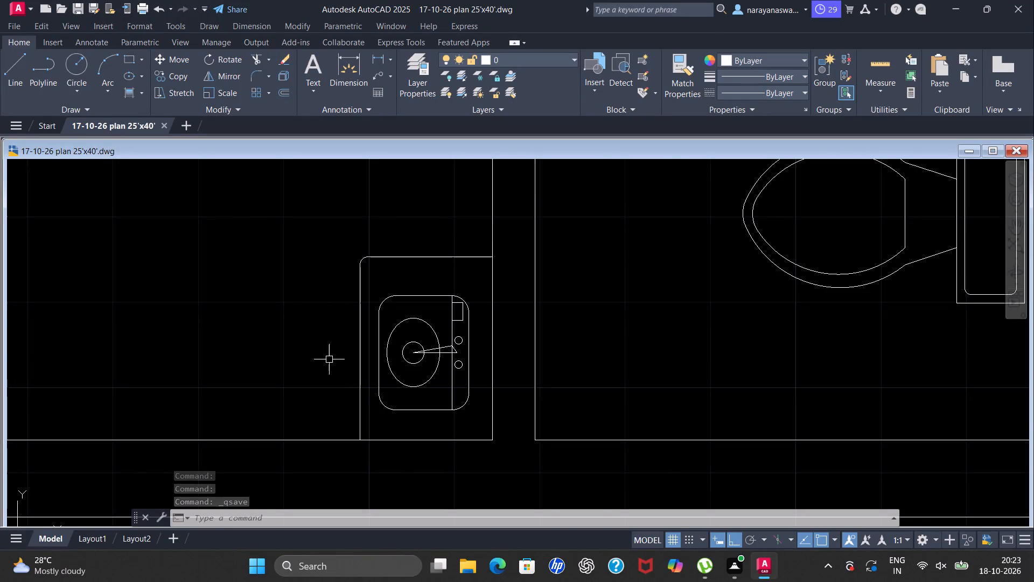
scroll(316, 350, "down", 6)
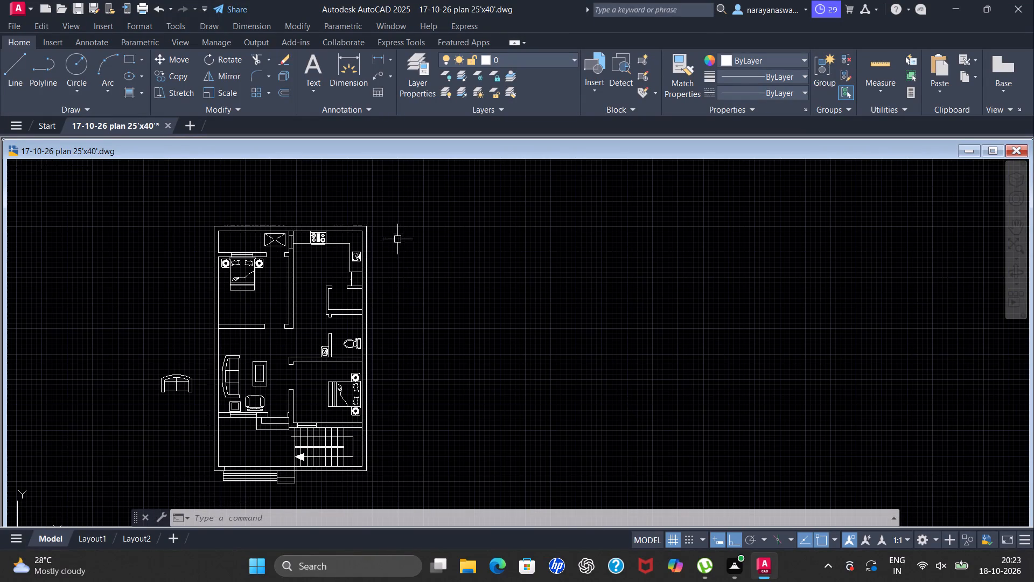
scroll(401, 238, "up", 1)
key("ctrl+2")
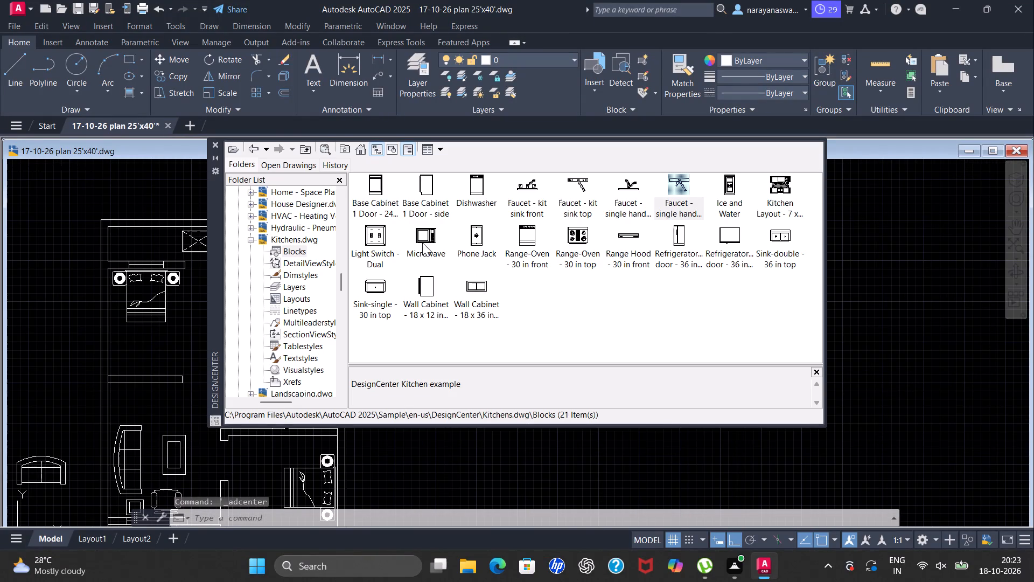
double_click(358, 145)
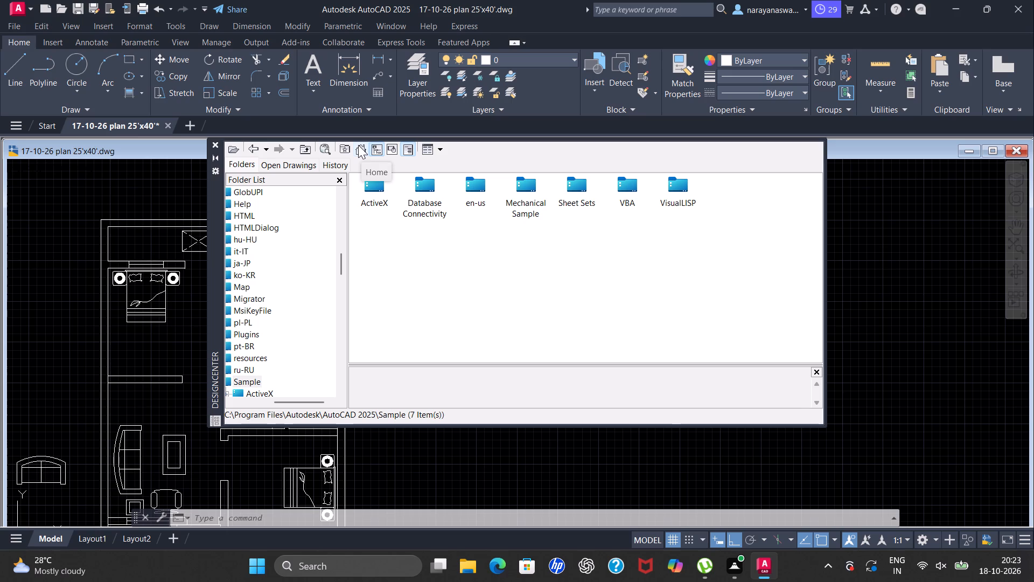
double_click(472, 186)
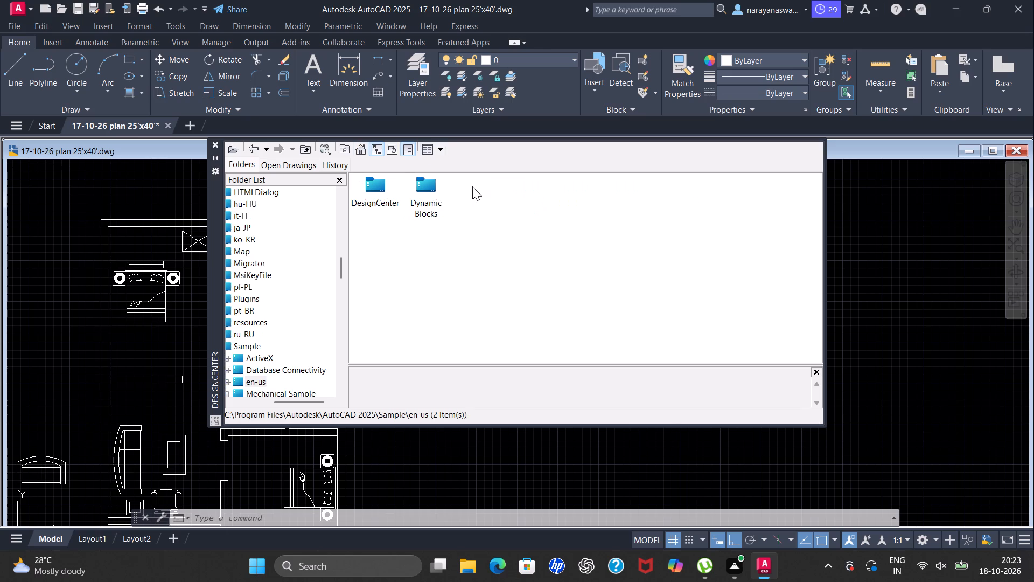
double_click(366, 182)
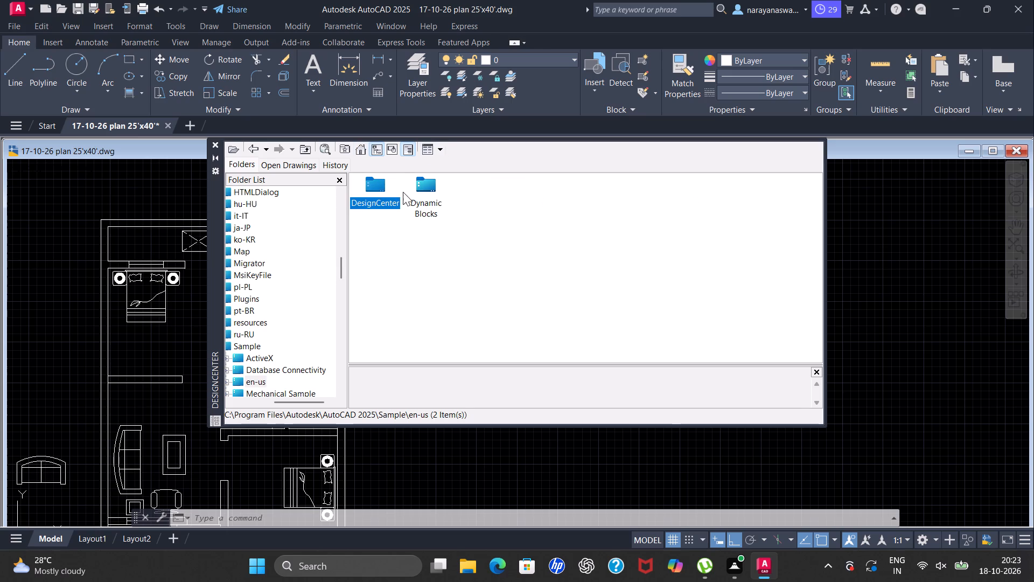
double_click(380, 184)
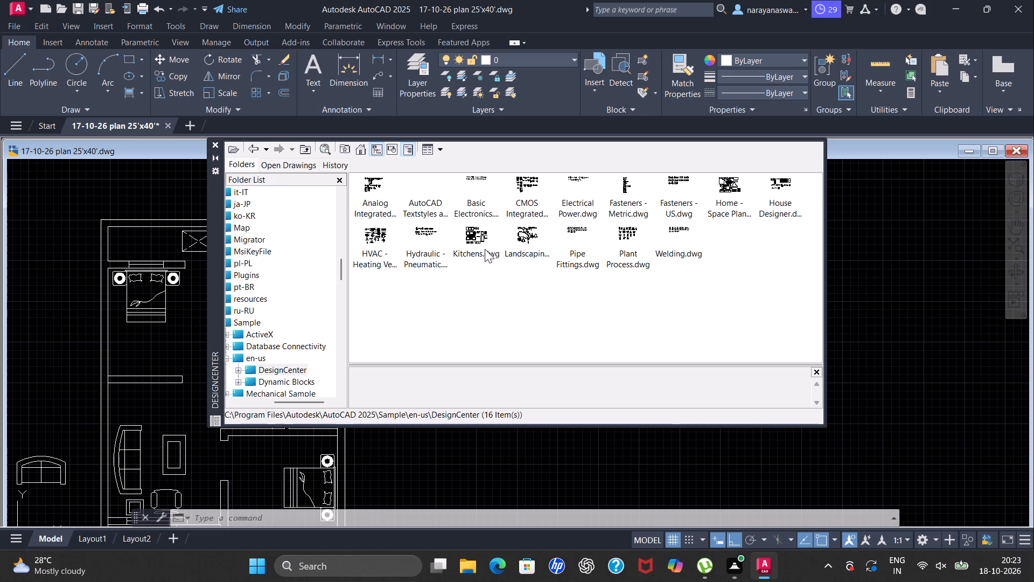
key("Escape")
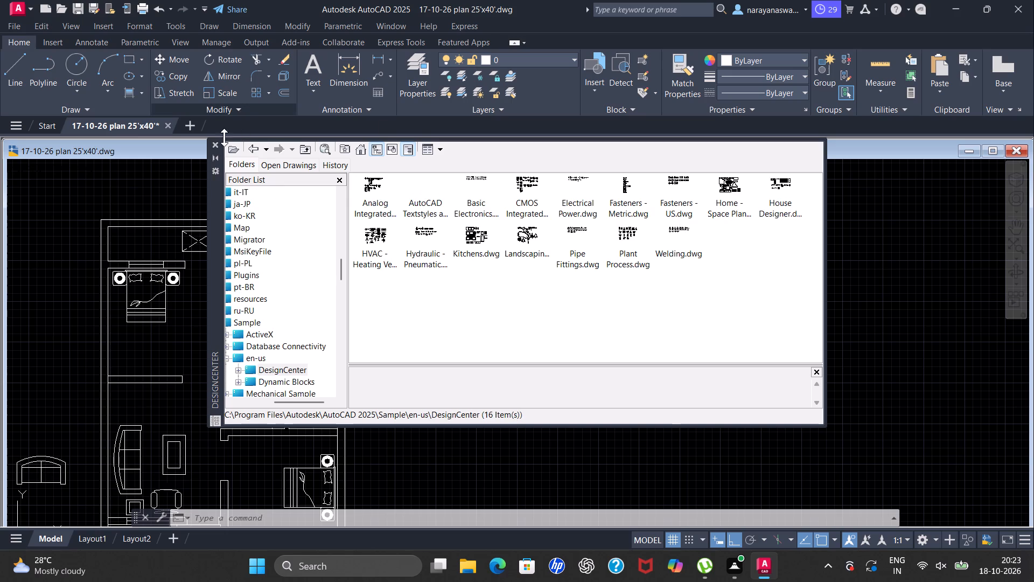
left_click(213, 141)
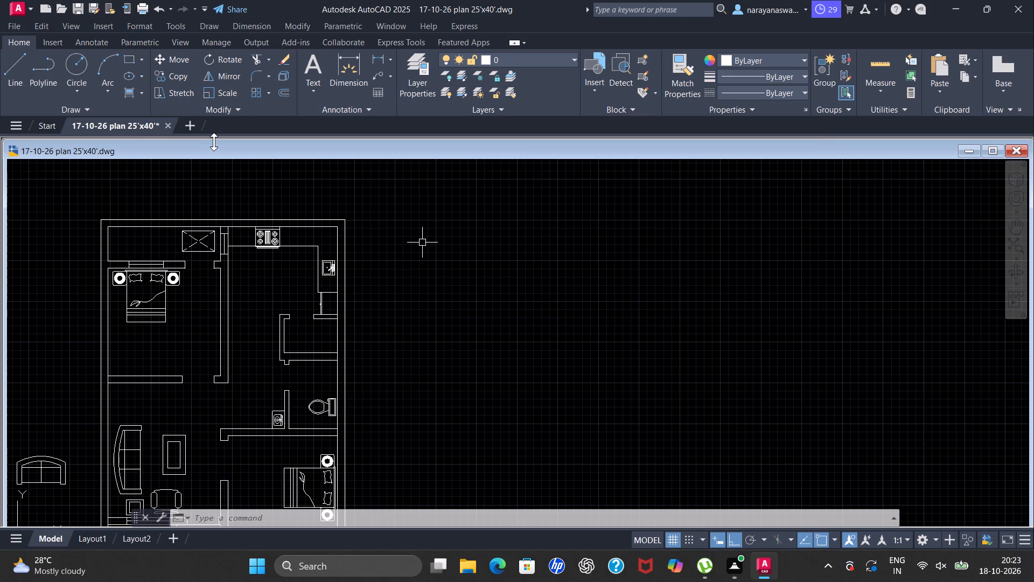
Place a Door - Imperial block from the architectural tool palette in the empty space beside the plan's kitchen side.
key("ctrl+3")
left_click_drag(570, 141, 554, 146)
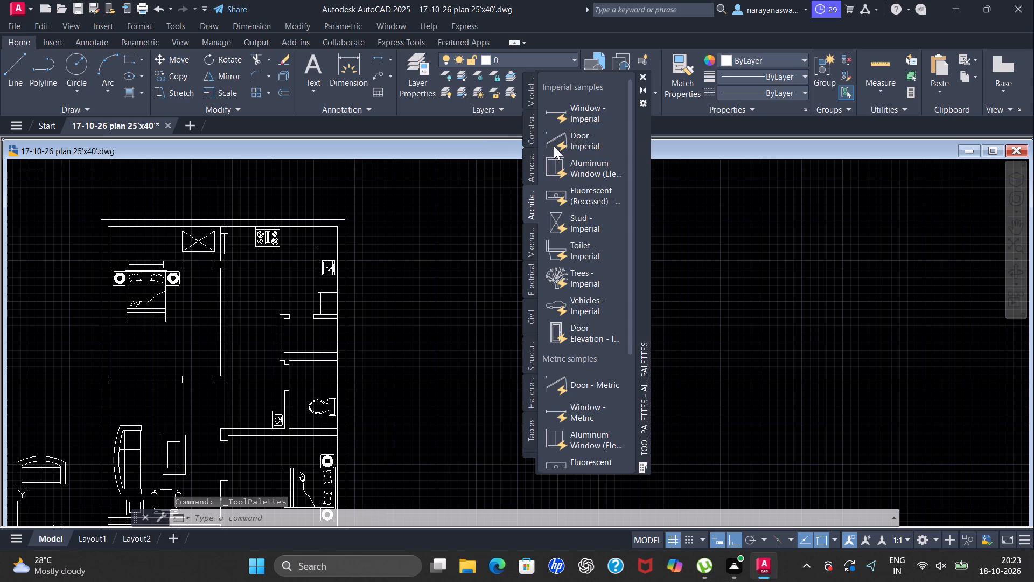
left_click_drag(554, 146, 439, 274)
left_click(644, 74)
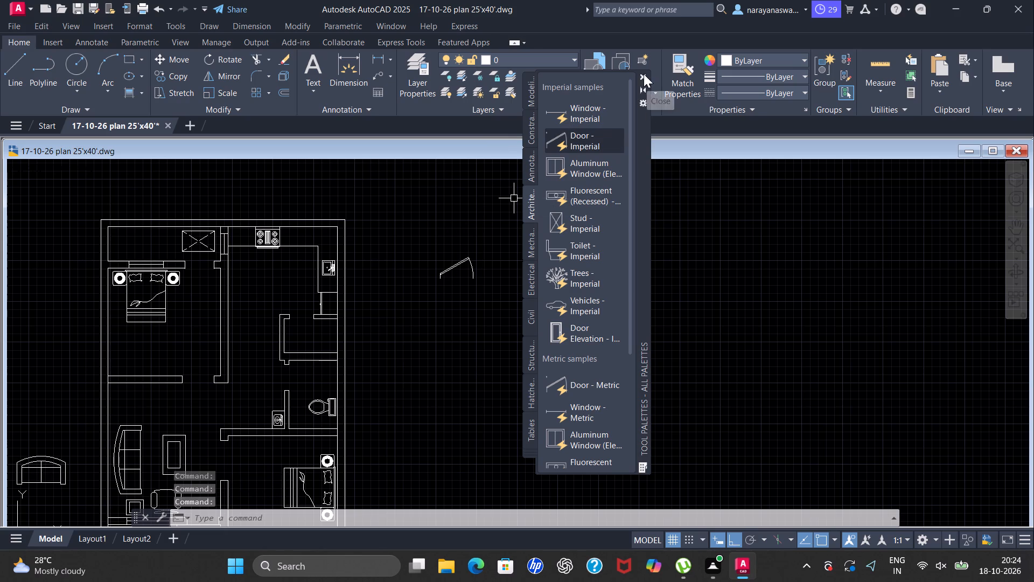
Set the placed door block's opening angle to Open 90º.
left_click(465, 267)
left_click(455, 264)
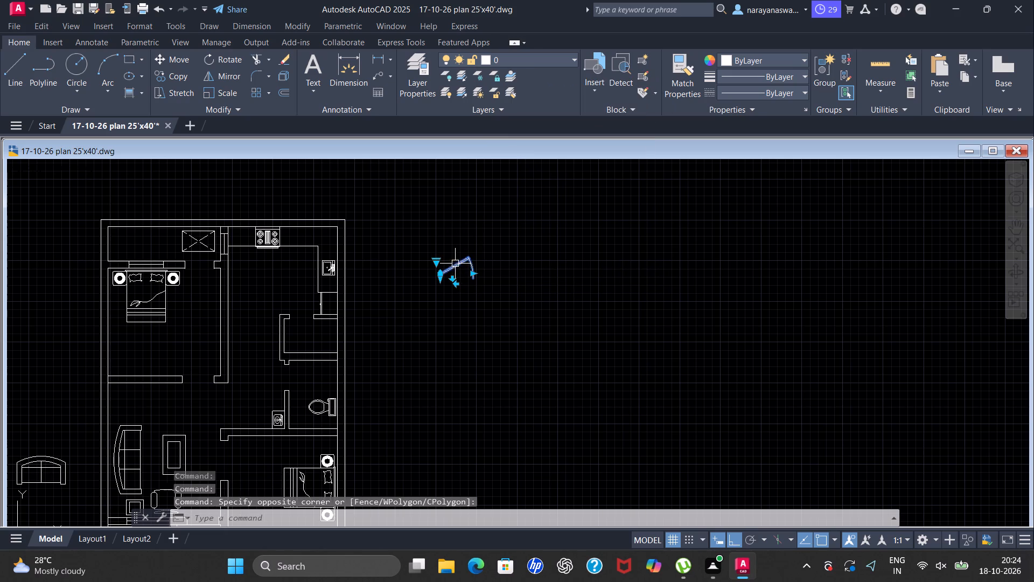
left_click(438, 261)
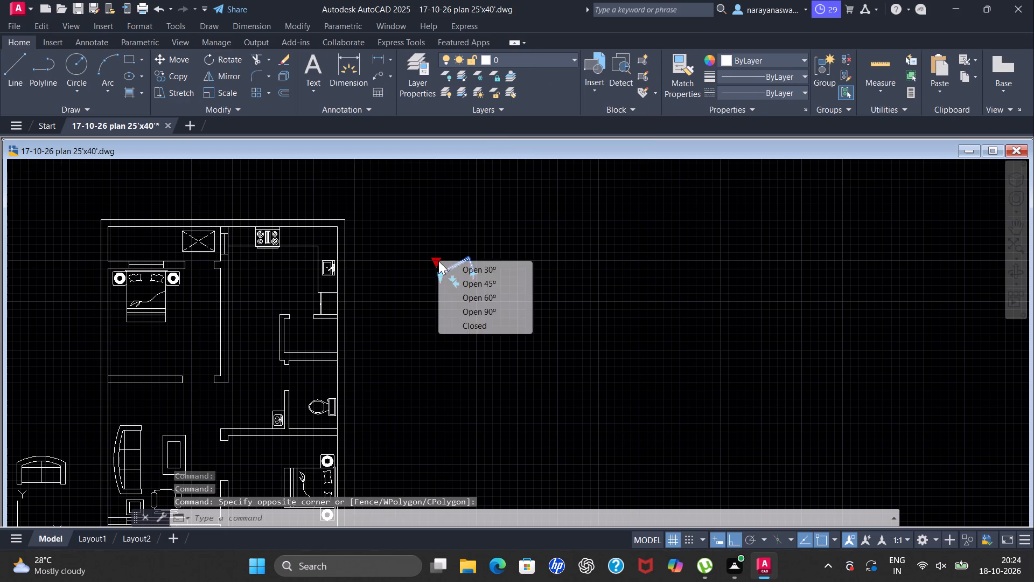
left_click(473, 306)
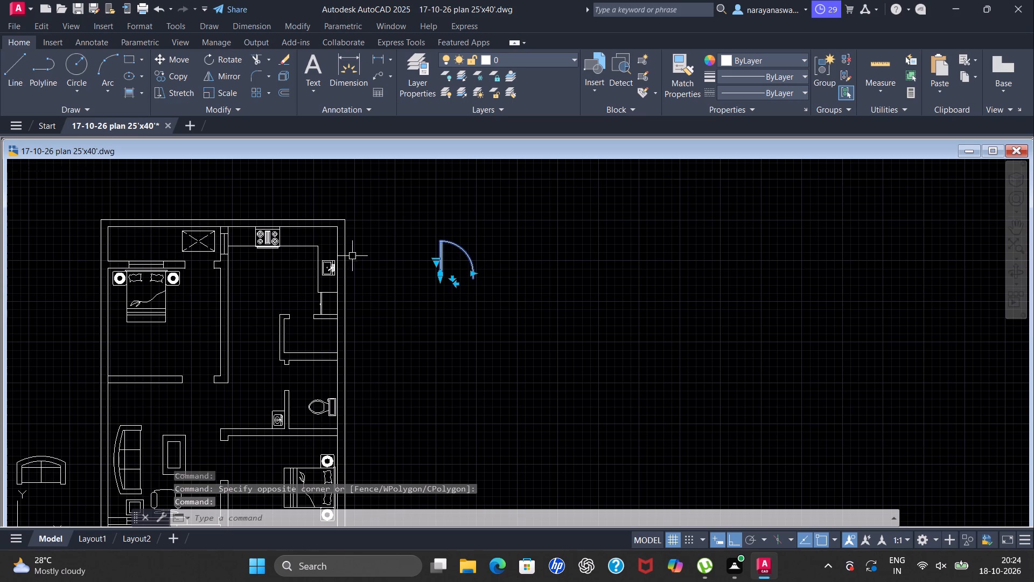
scroll(374, 265, "up", 1)
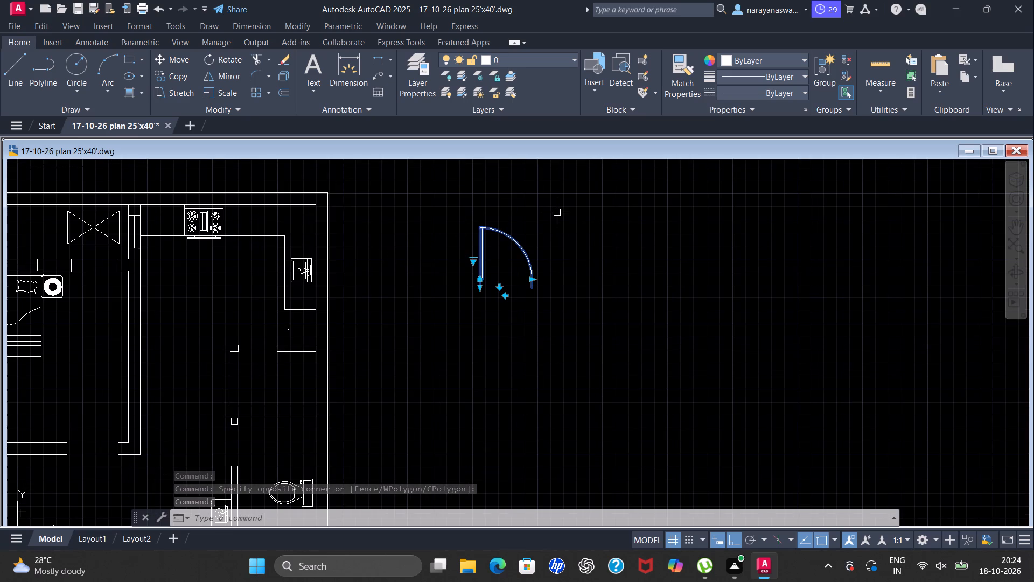
left_click(558, 212)
left_click(407, 326)
key("Escape")
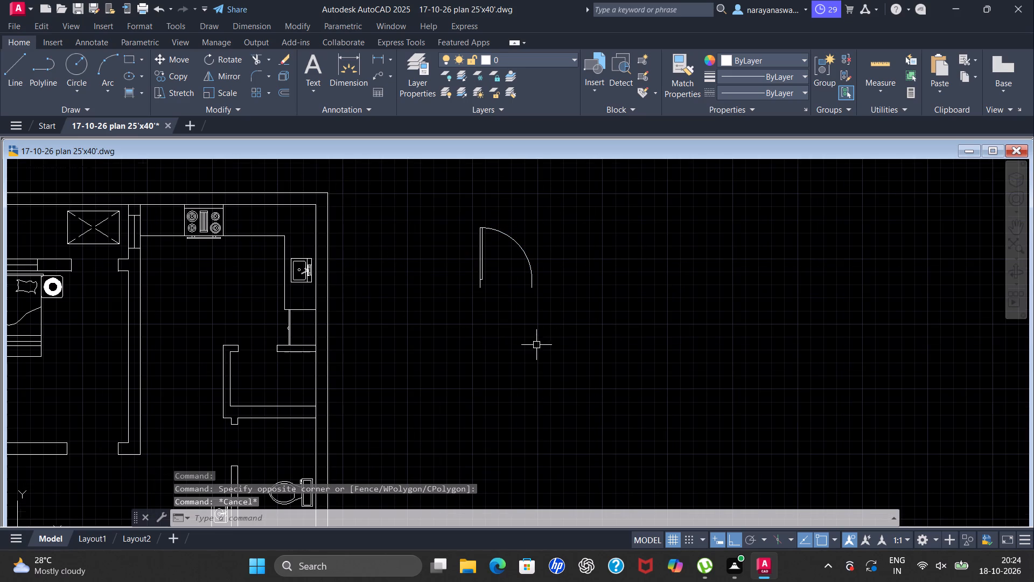
Copy the door block about 10' horizontally, away from the plan.
left_click_drag(575, 214, 559, 214)
left_click(460, 297)
right_click(509, 339)
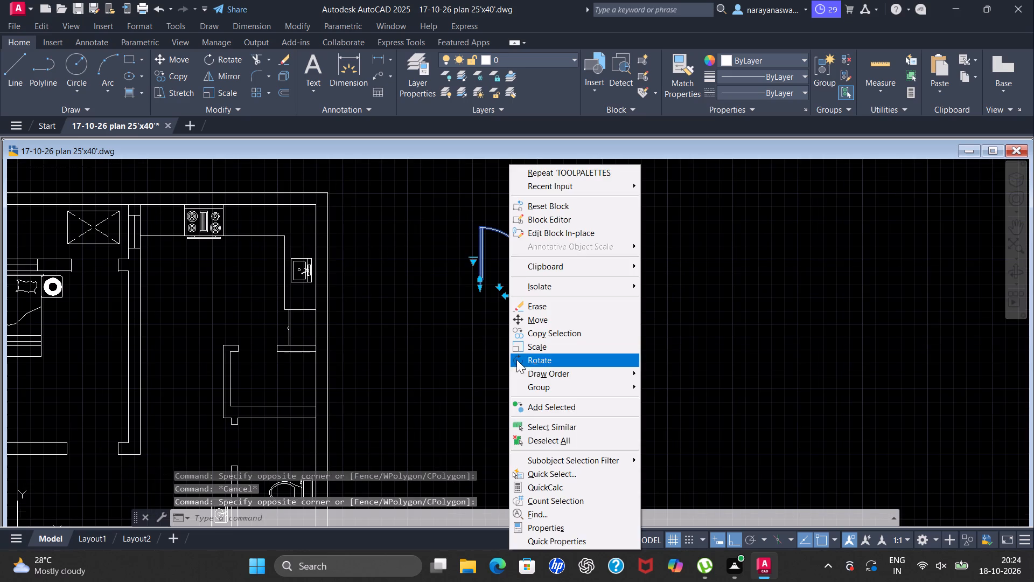
left_click(543, 331)
left_click(481, 267)
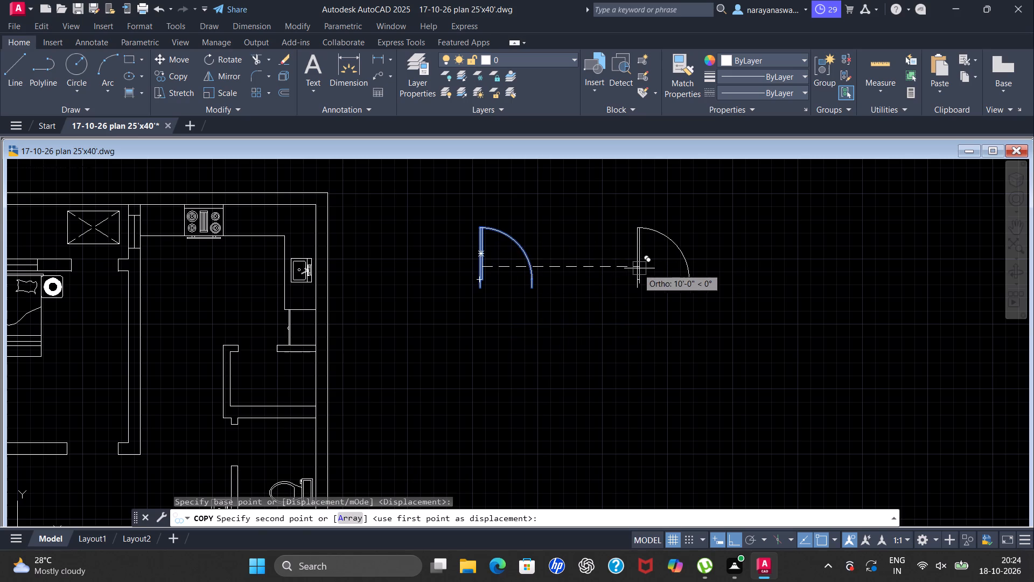
left_click(639, 268)
key("Escape")
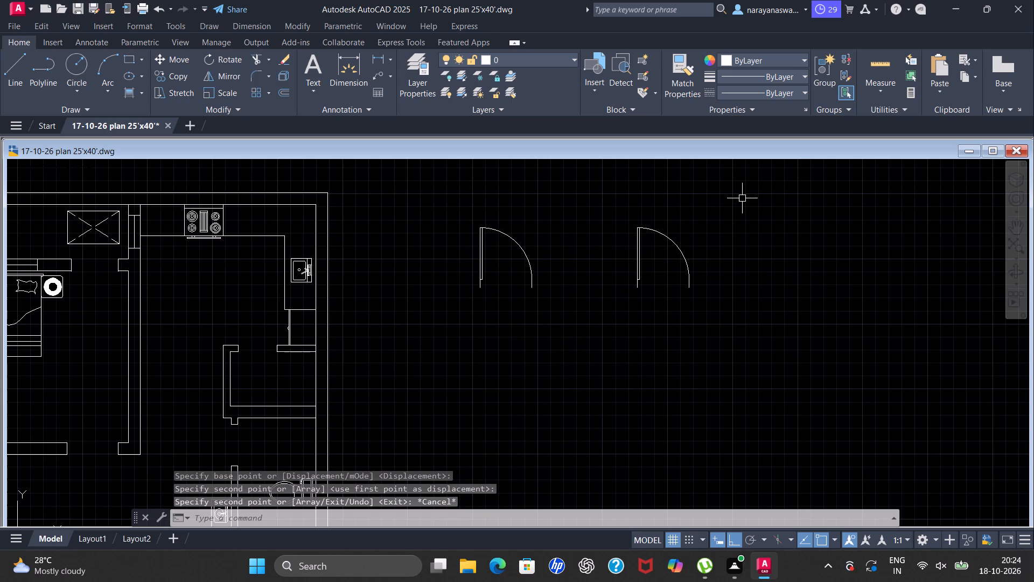
Flip the copied door horizontally so its hinge is on the opposite side.
left_click(742, 197)
left_click_drag(563, 310, 572, 309)
right_click(733, 310)
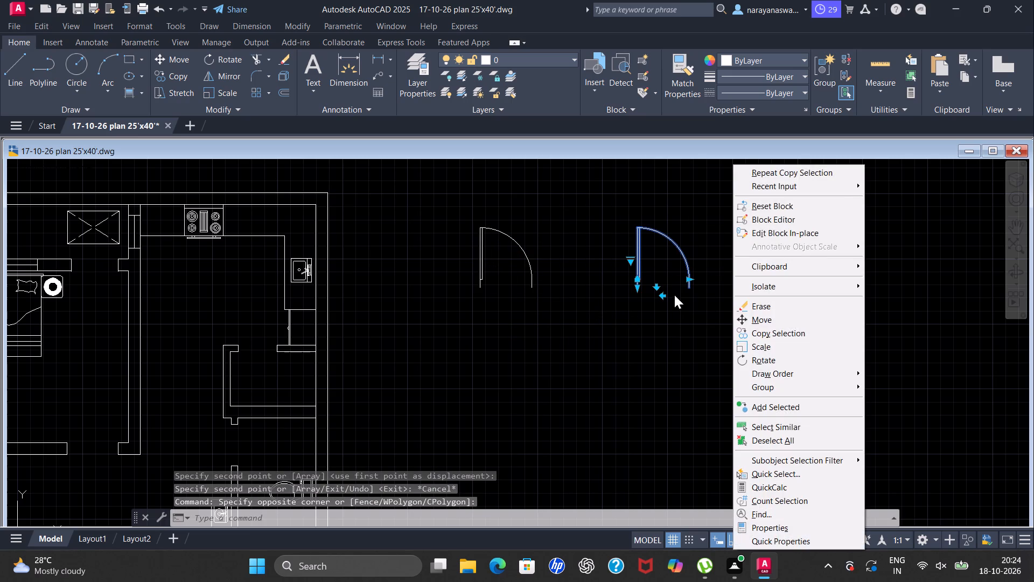
key("Escape")
left_click(688, 279)
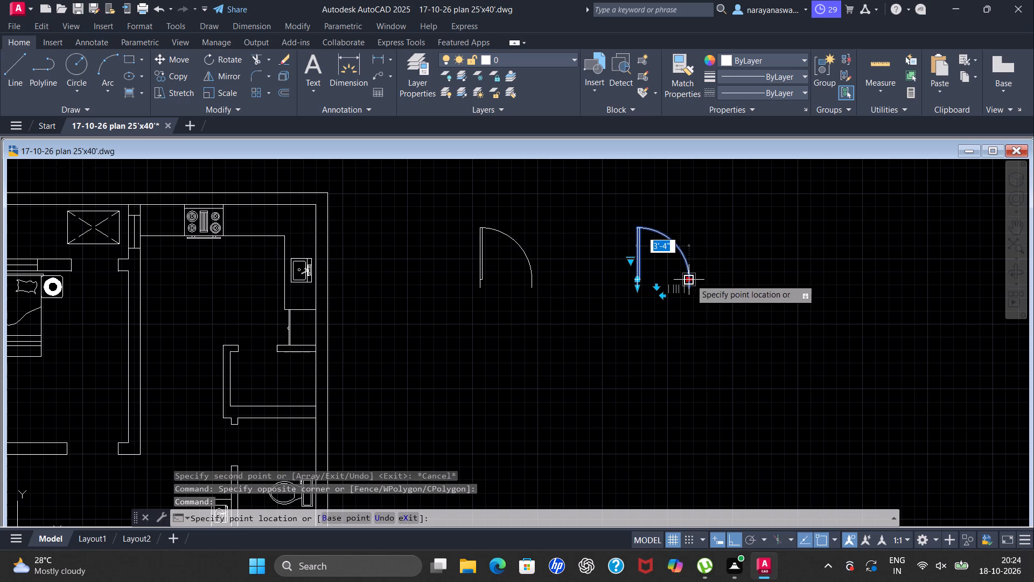
key("Escape")
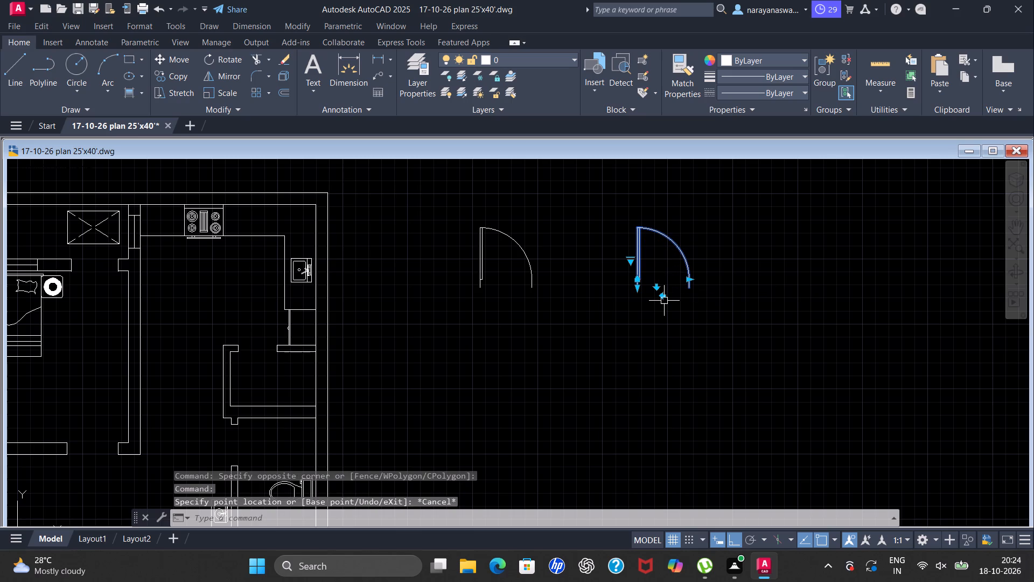
left_click(663, 299)
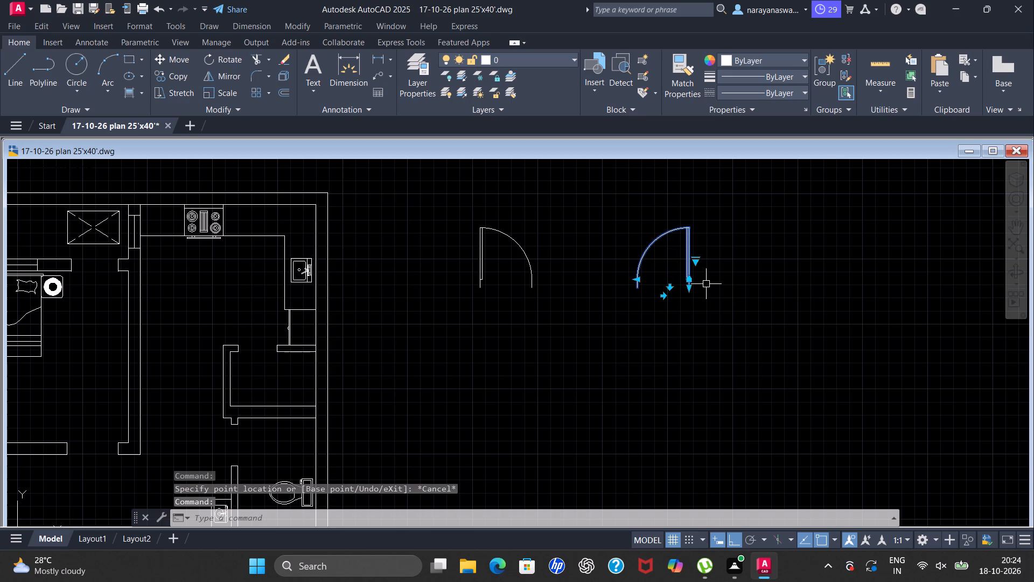
key("Escape")
With Ortho off, move the flipped door into the wall opening between the upper bedroom and the space with the crossed rectangle.
left_click(722, 222)
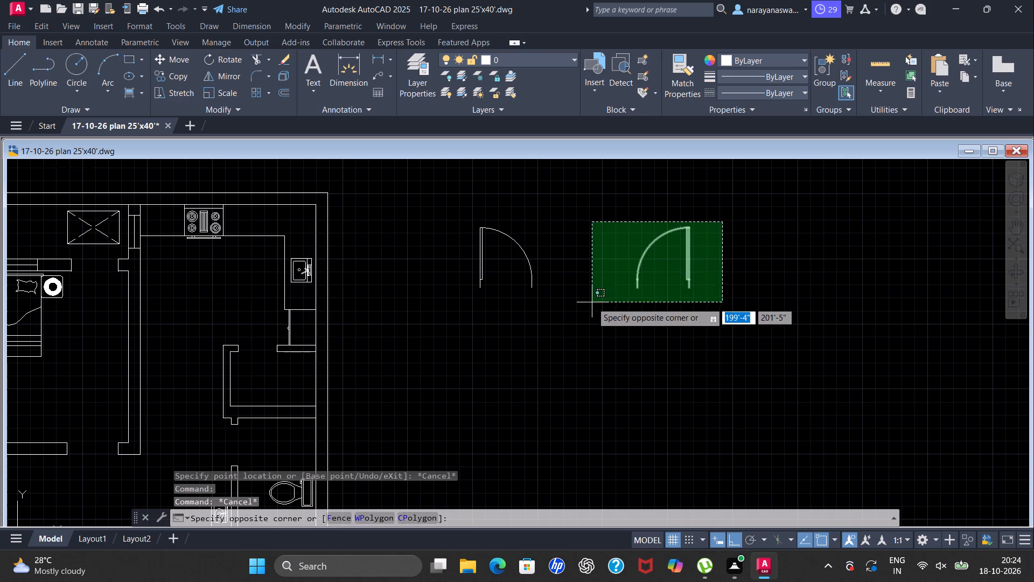
left_click(592, 302)
right_click(701, 290)
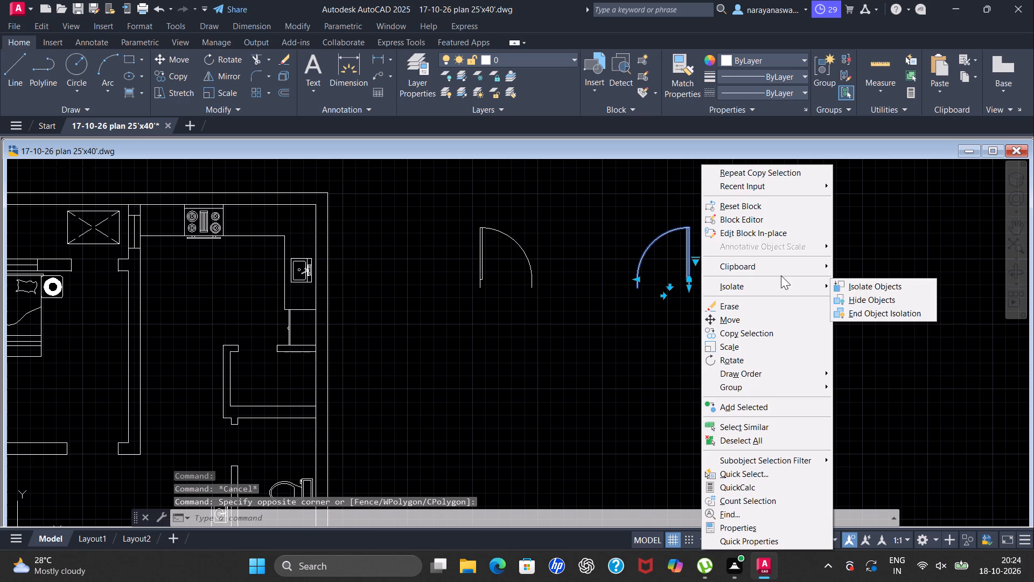
left_click(742, 318)
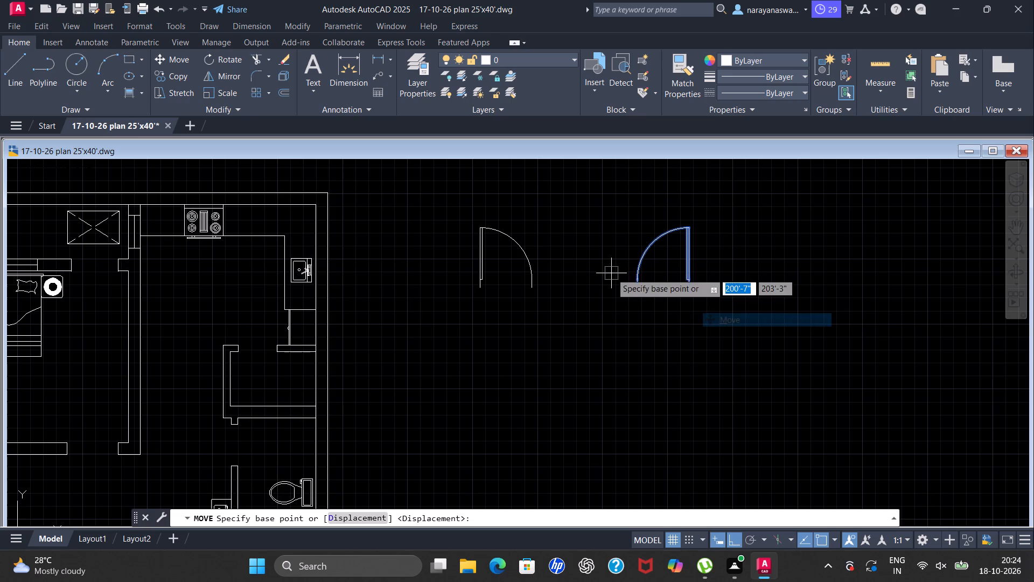
left_click(638, 281)
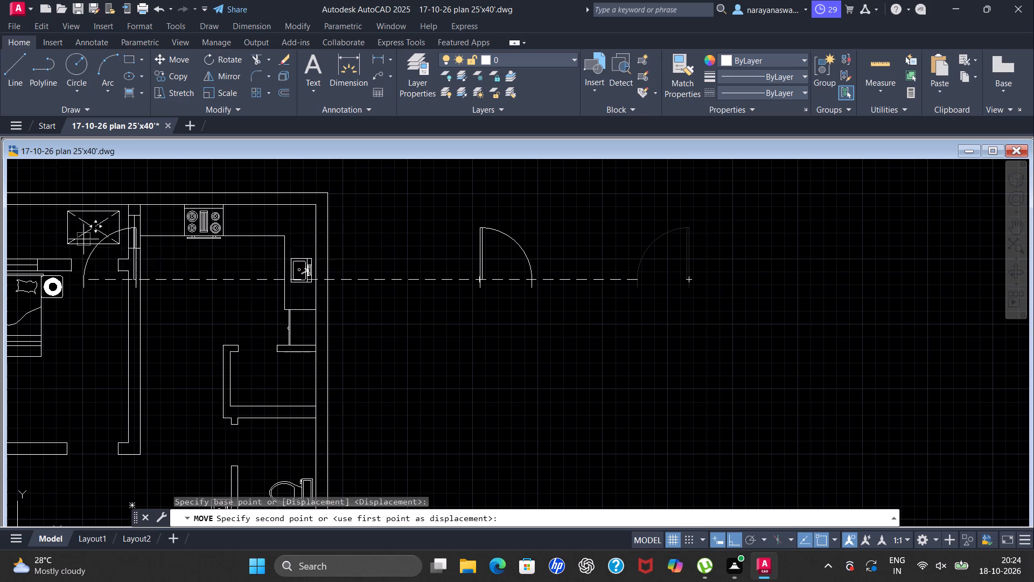
left_click(732, 537)
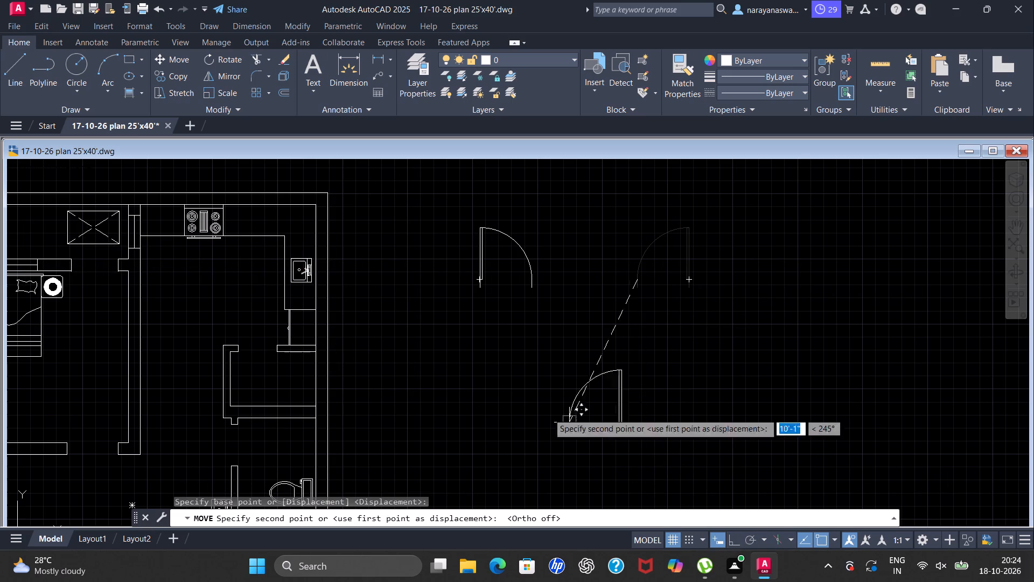
scroll(41, 215, "up", 2)
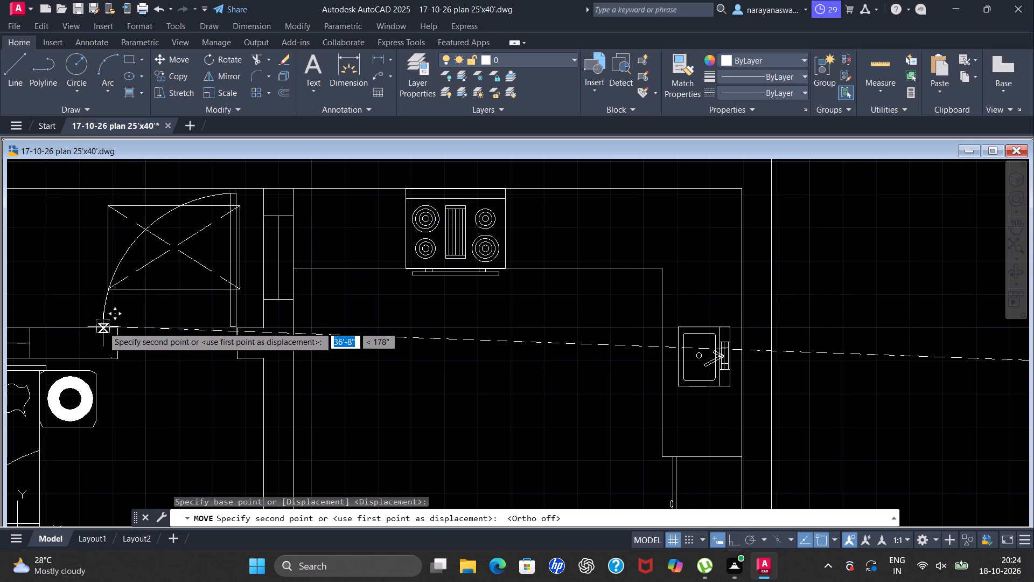
scroll(104, 339, "up", 1)
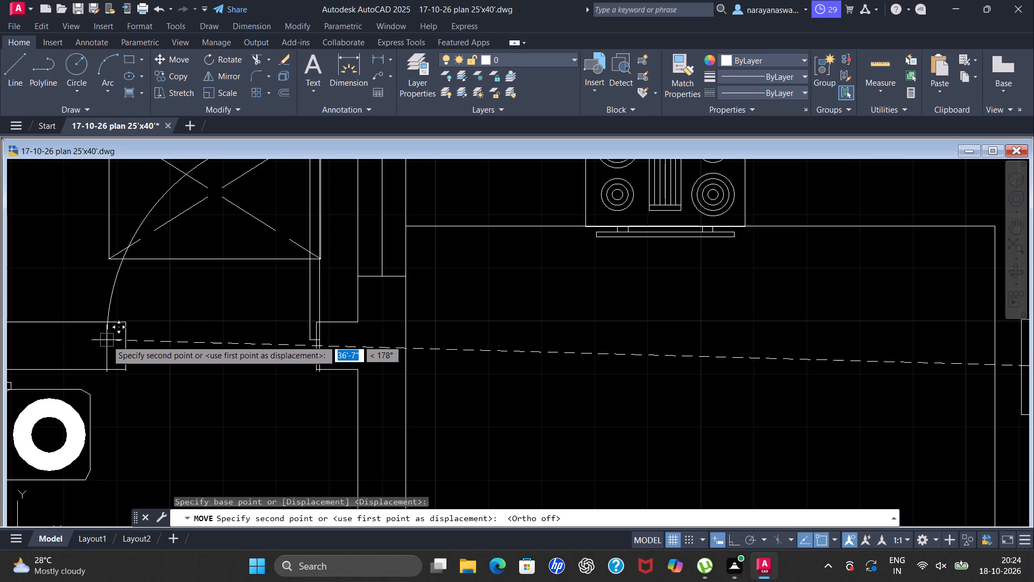
left_click(104, 330)
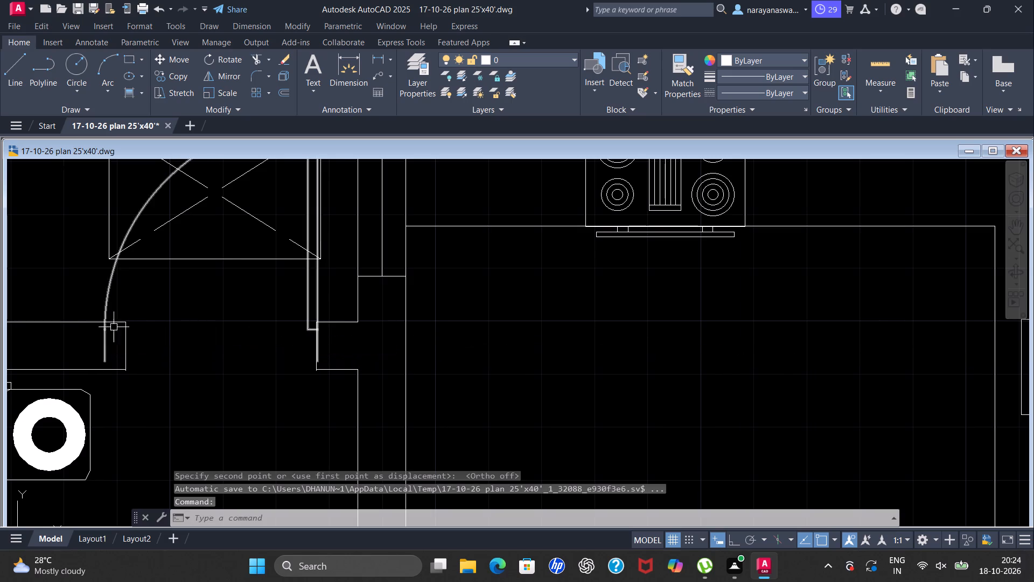
Scale the moved door down from its hinge side so that it fits the width of the wall opening.
left_click(109, 287)
right_click(188, 305)
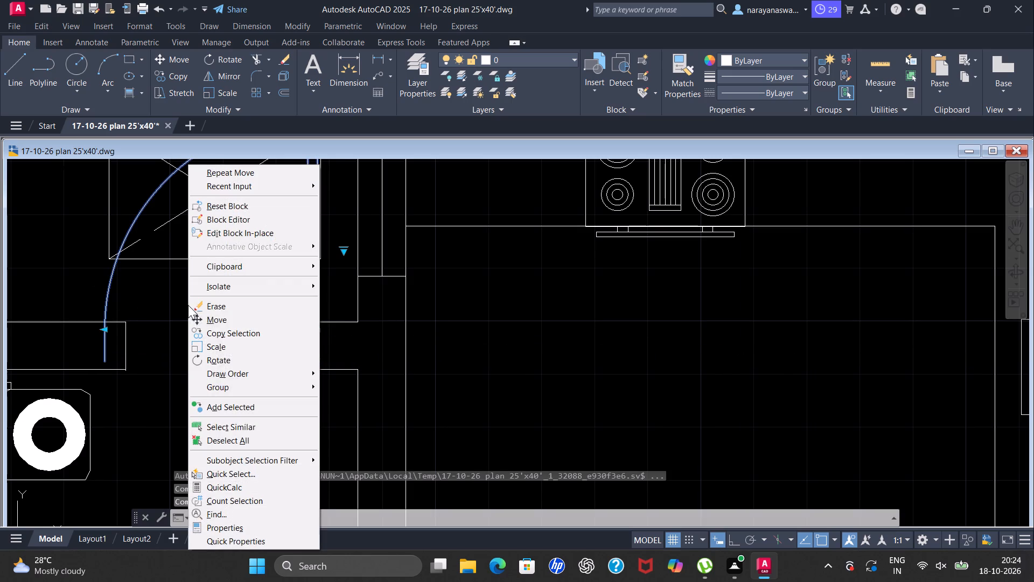
left_click(226, 344)
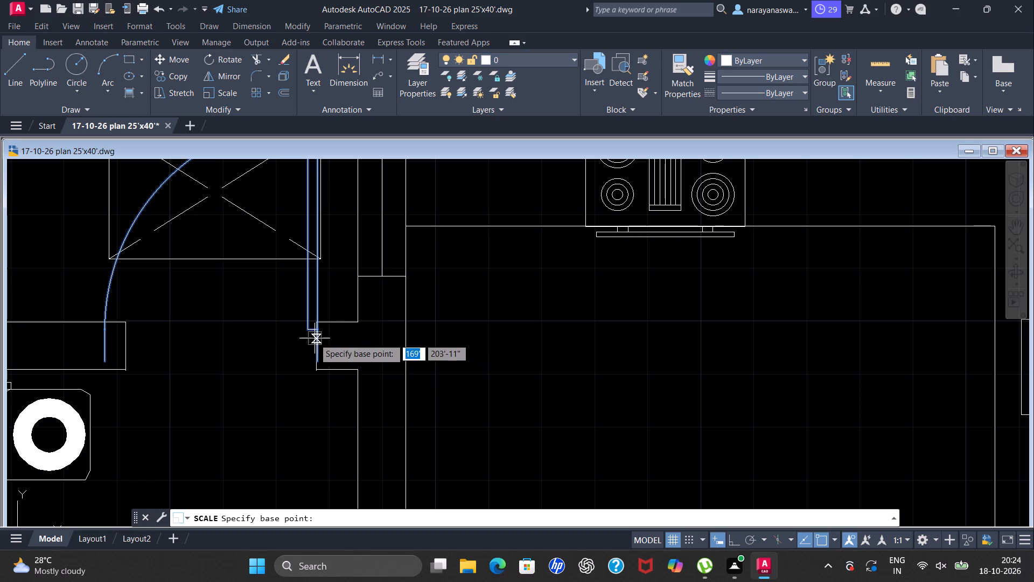
left_click(315, 343)
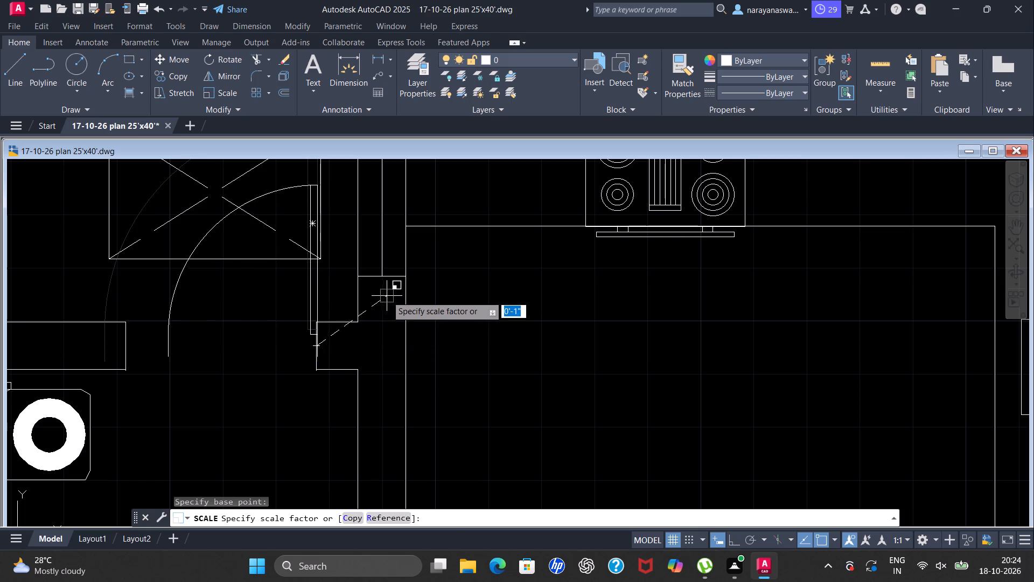
left_click(416, 297)
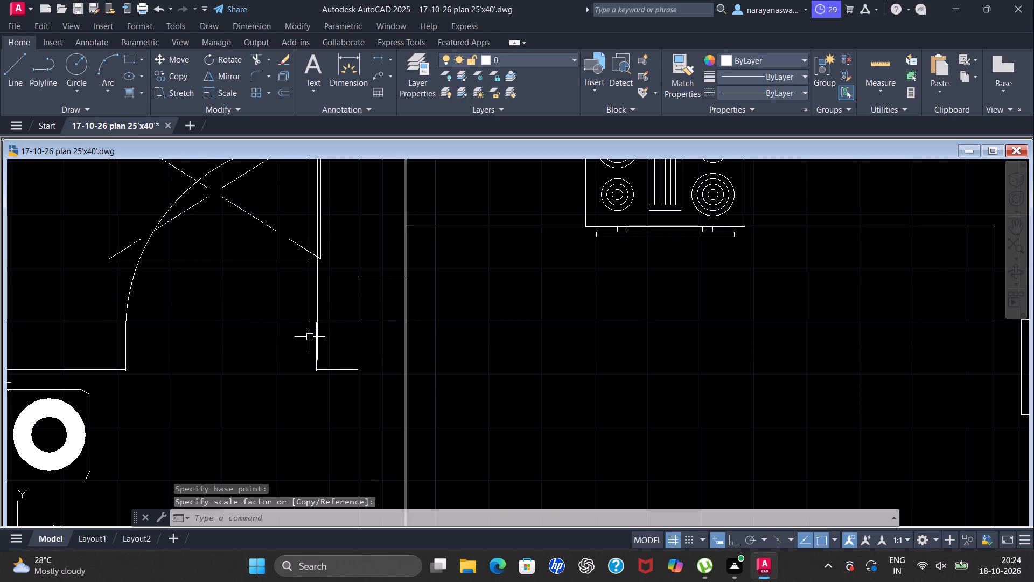
scroll(308, 338, "down", 5)
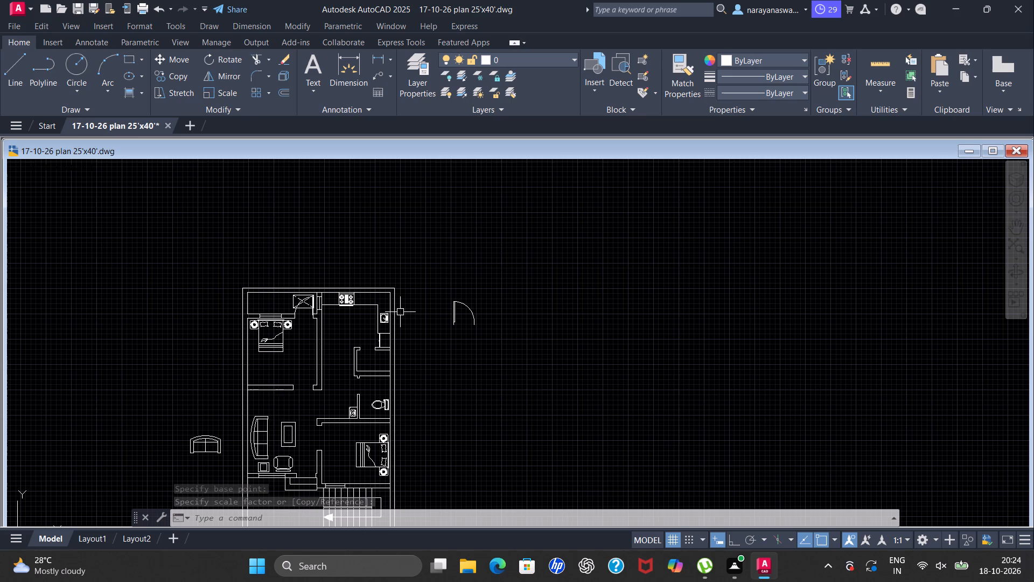
Copy the scaled door from the upper opening into the opening in the upper bedroom's bottom wall, beside the inner wall corner.
scroll(317, 291, "up", 3)
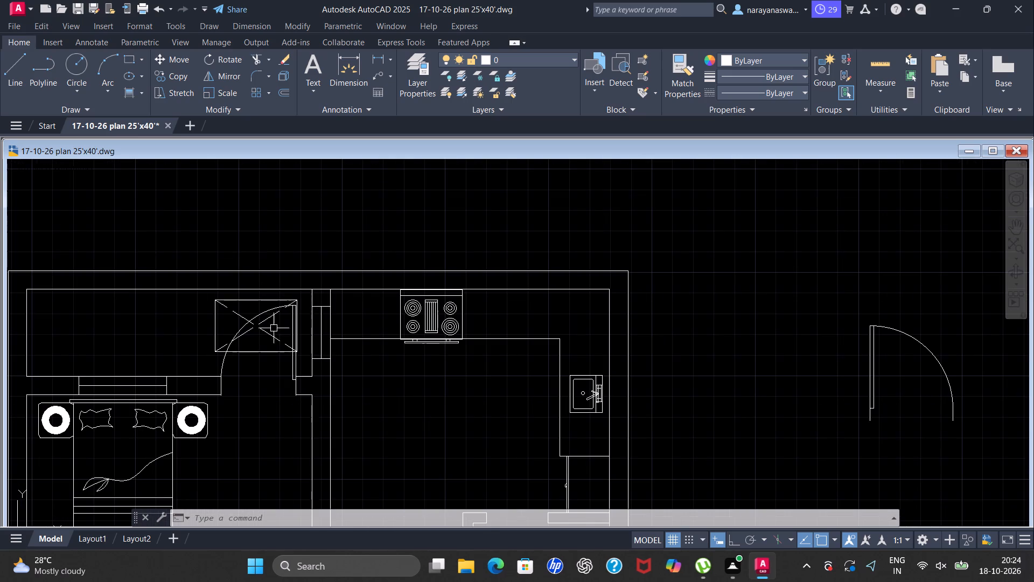
left_click(225, 358)
right_click(266, 369)
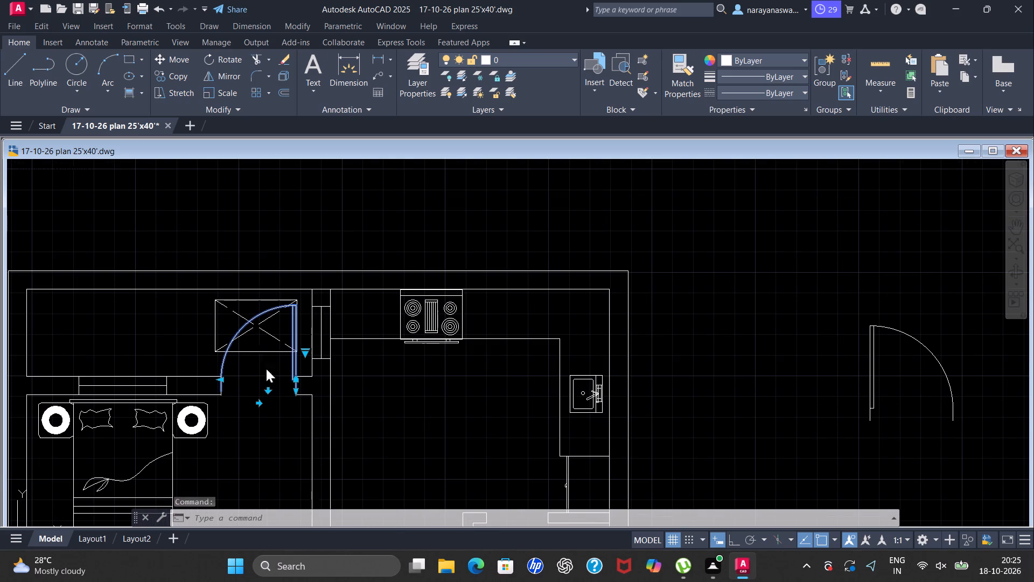
left_click(314, 330)
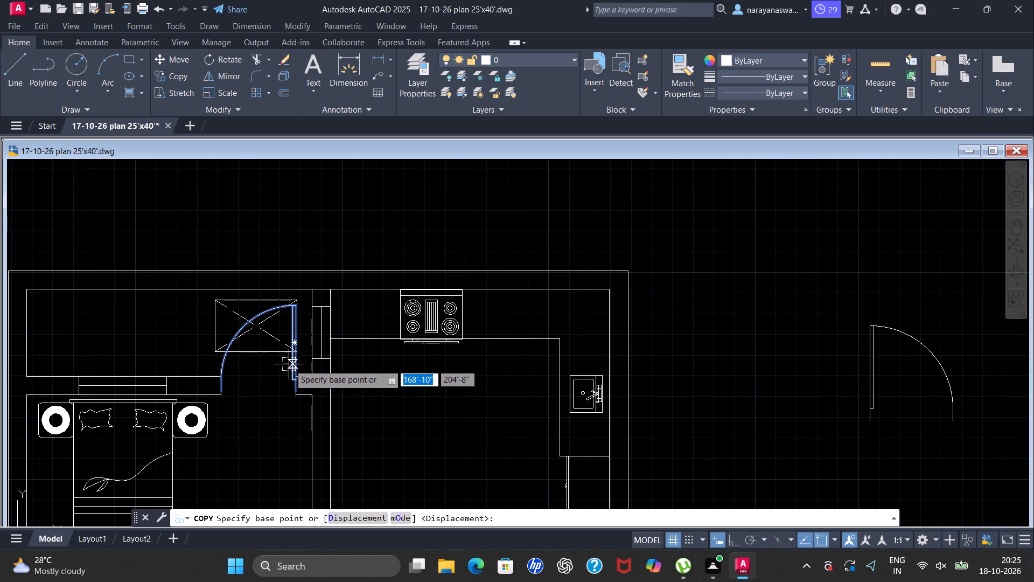
left_click(290, 377)
scroll(262, 380, "down", 4)
scroll(277, 426, "up", 3)
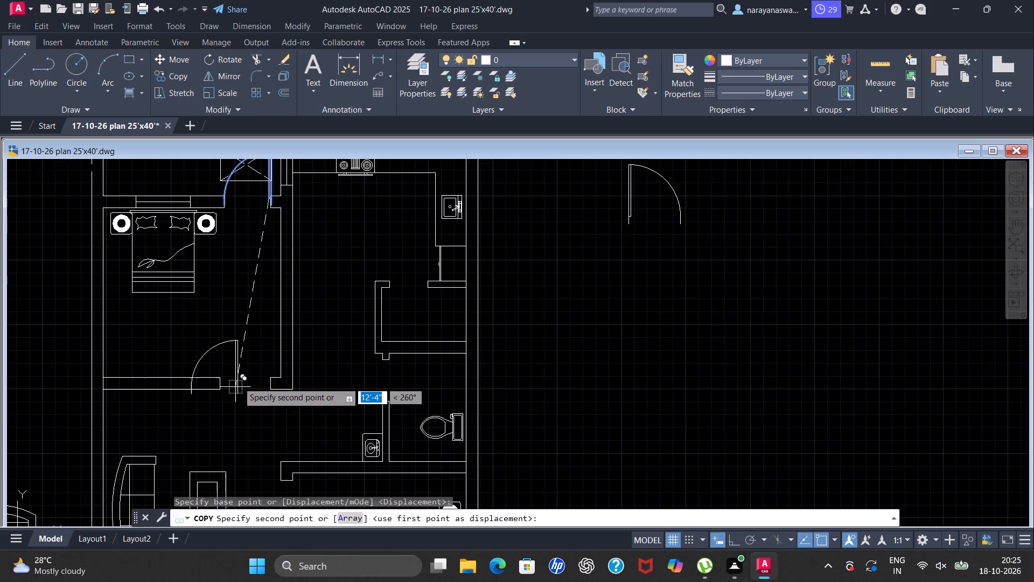
scroll(243, 378, "up", 3)
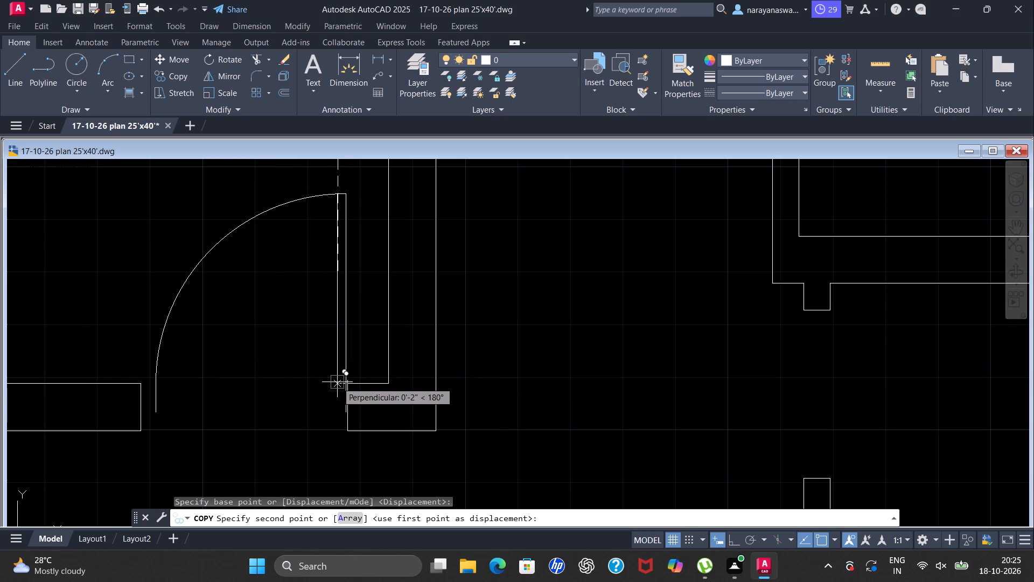
left_click(337, 383)
key("Escape")
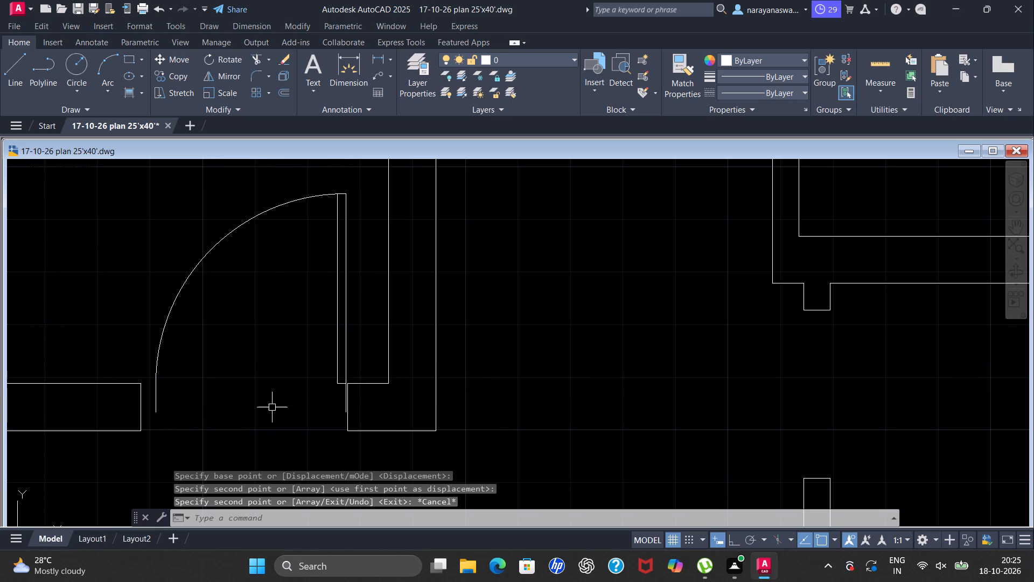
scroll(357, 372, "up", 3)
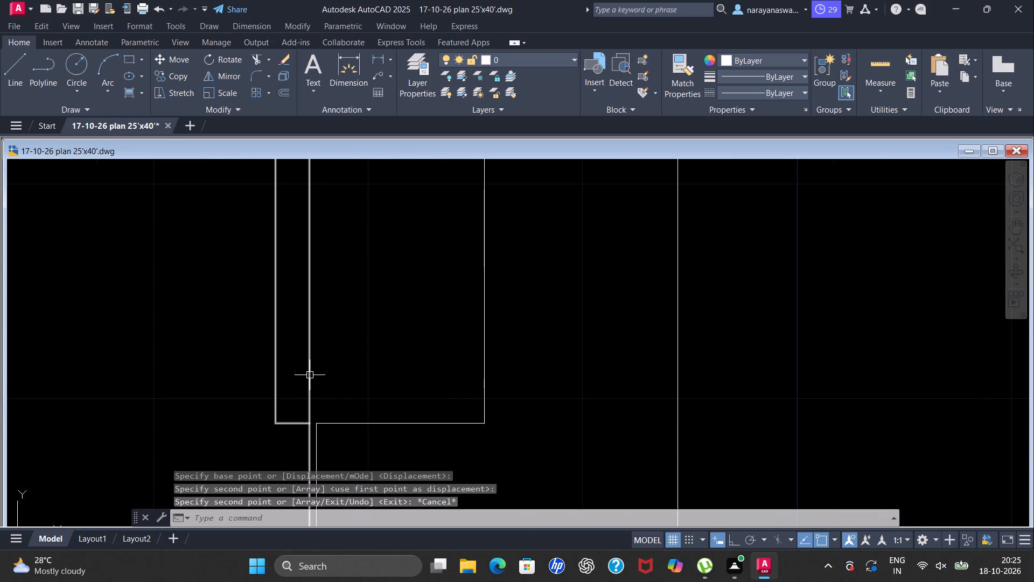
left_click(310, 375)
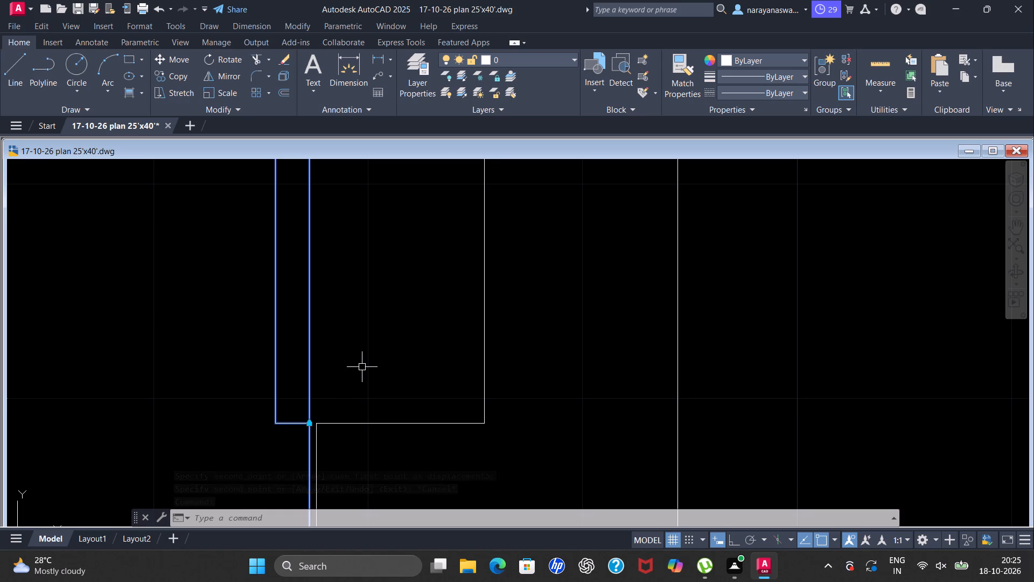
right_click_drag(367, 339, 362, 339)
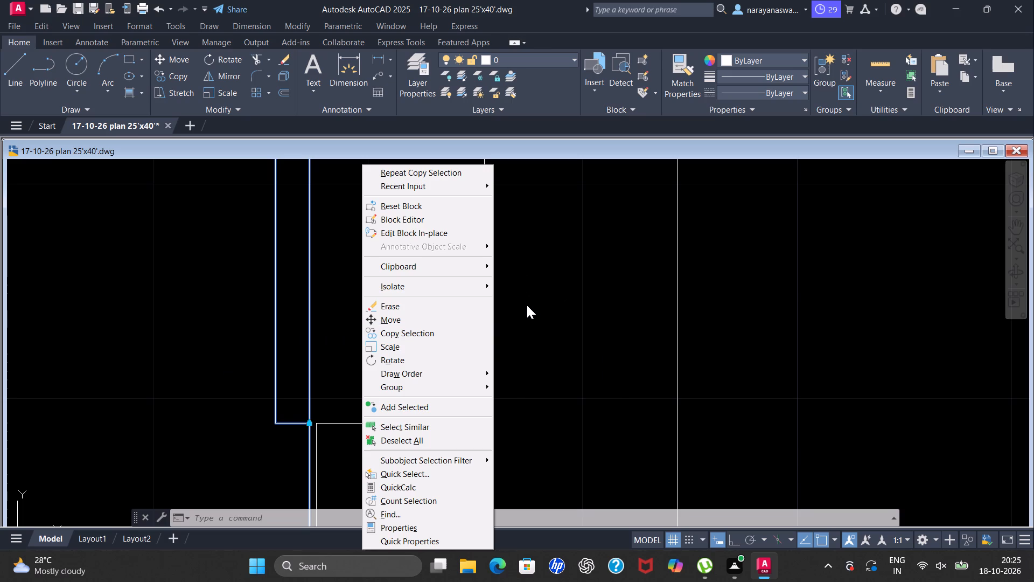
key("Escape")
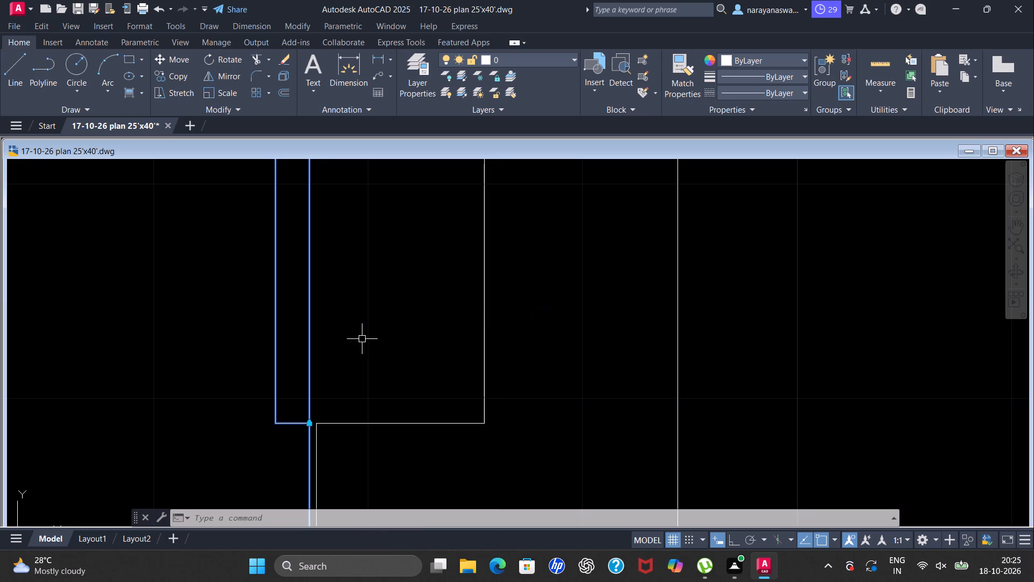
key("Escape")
Scale the copied door up slightly from the wall corner at its hinge side so that it fits the bottom opening's width.
scroll(402, 384, "down", 3)
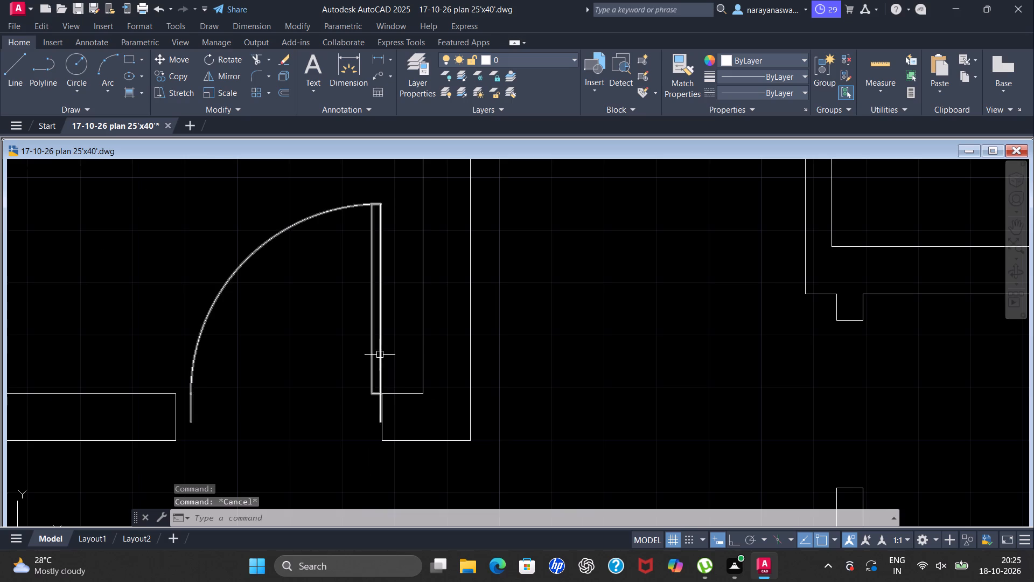
scroll(380, 354, "up", 1)
left_click(380, 354)
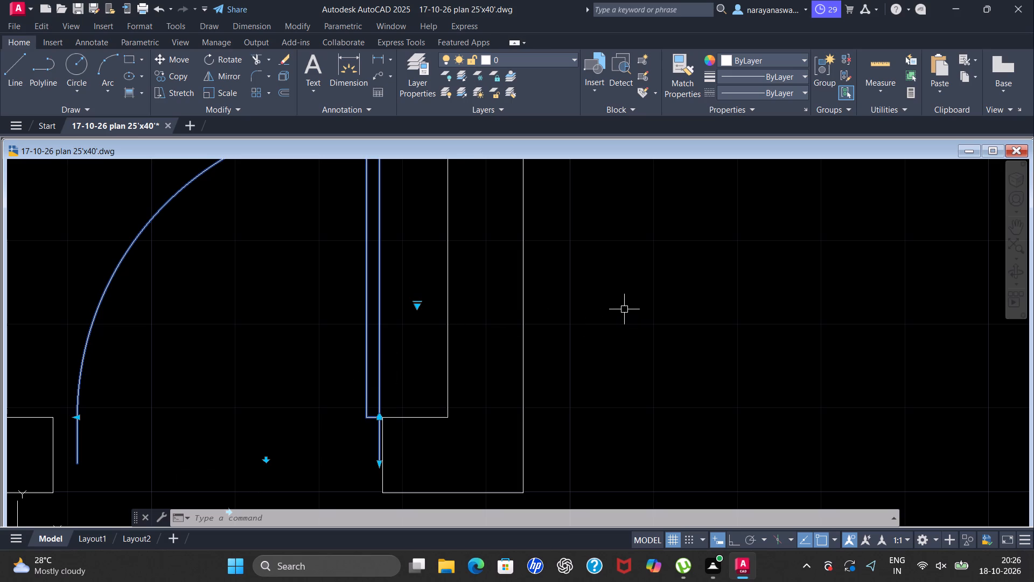
right_click(406, 338)
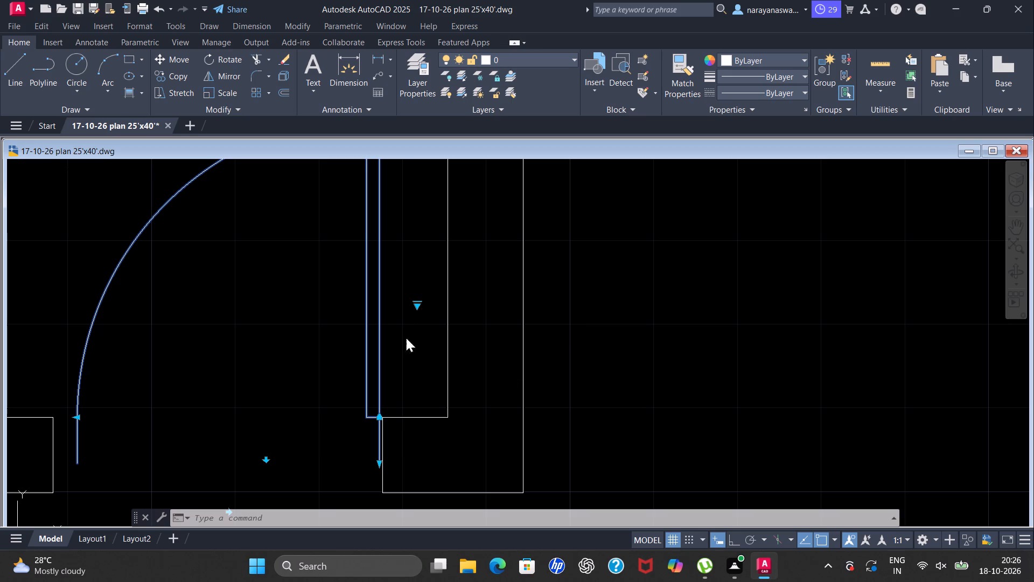
left_click(457, 347)
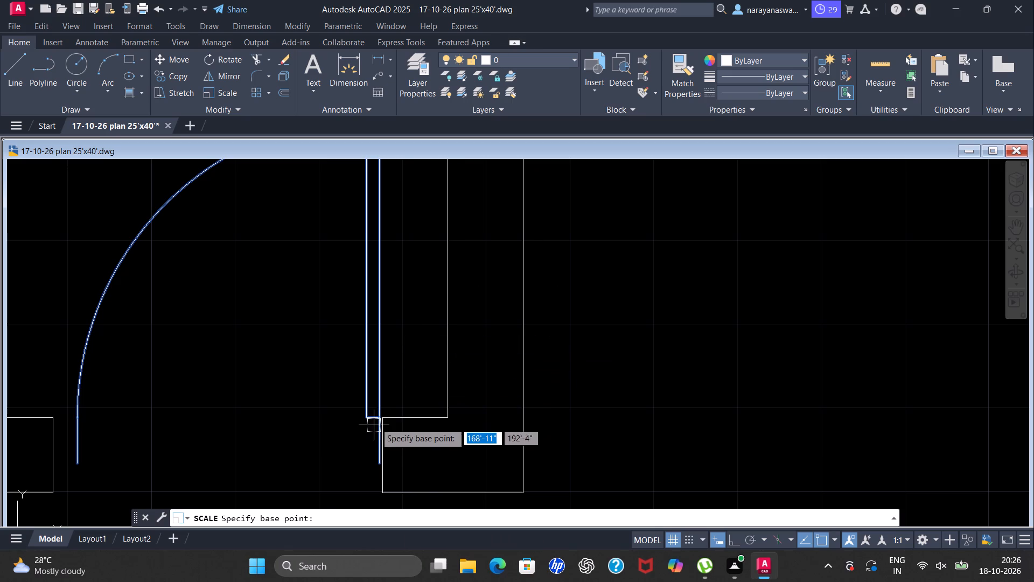
left_click_drag(383, 415, 389, 415)
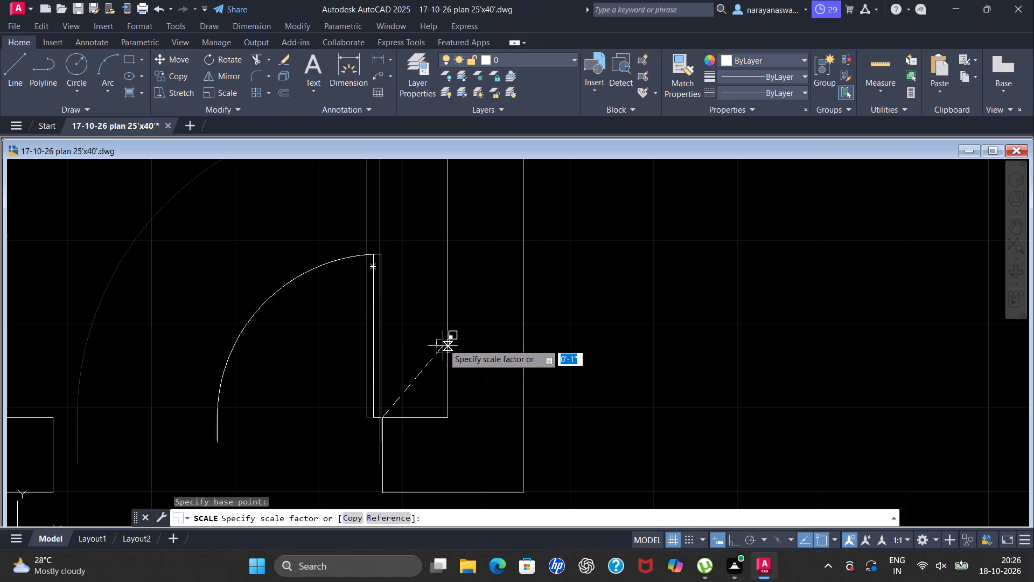
left_click(526, 297)
scroll(284, 366, "down", 3)
scroll(122, 359, "down", 4)
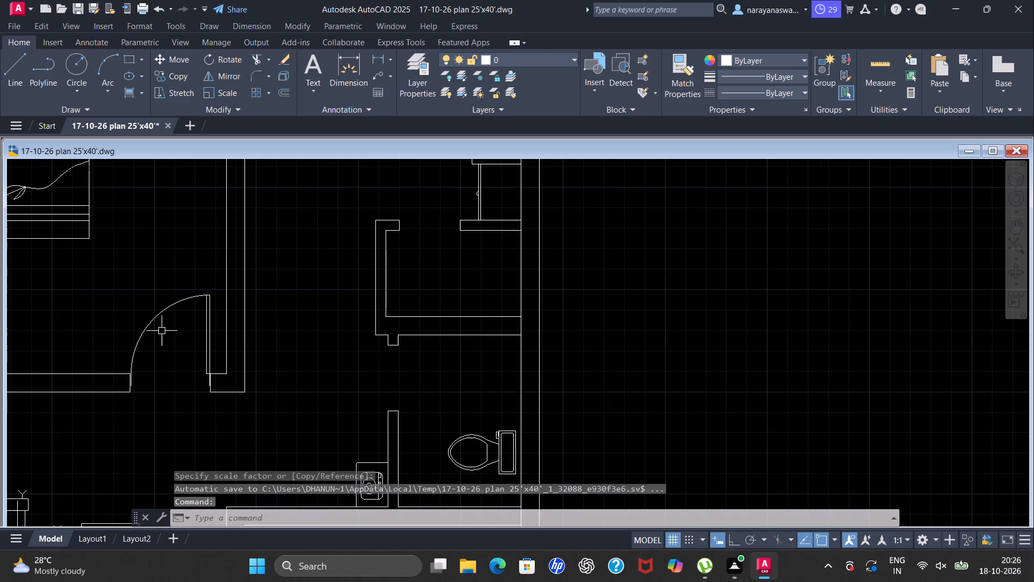
scroll(126, 341, "down", 3)
scroll(107, 363, "up", 3)
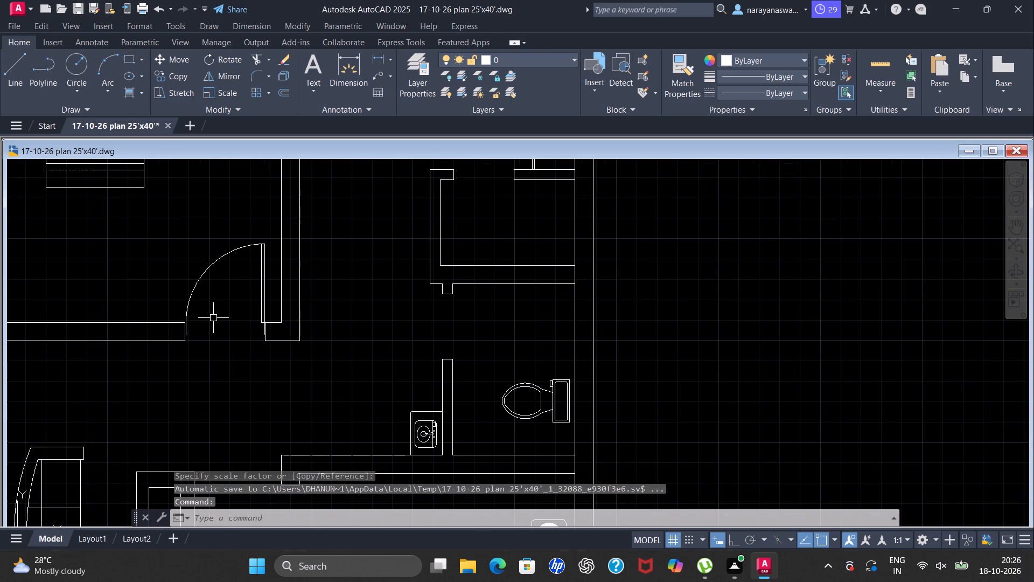
scroll(263, 261, "up", 2)
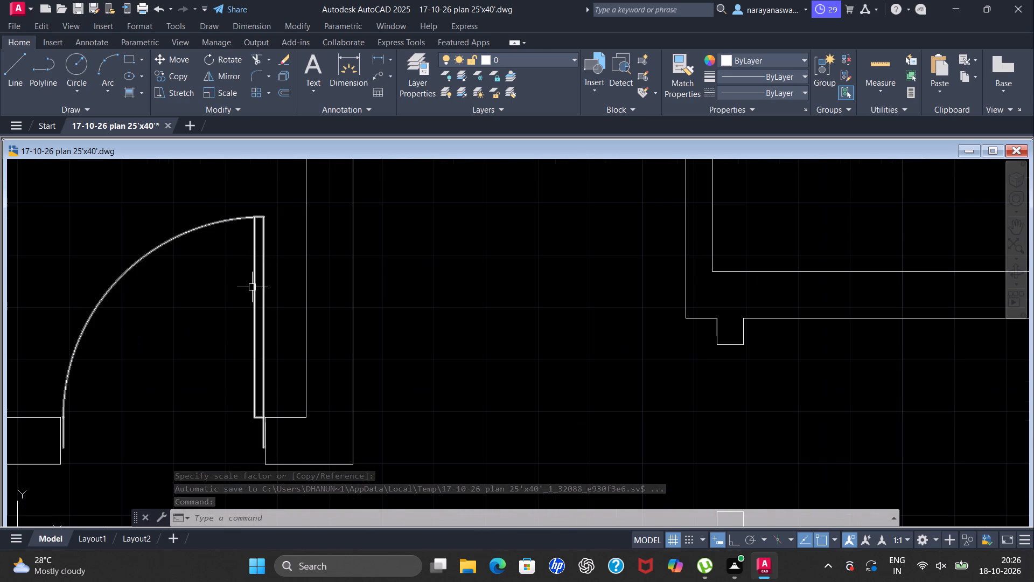
Snap the copied door's hinge point onto the adjacent wall corner, aligning the door leaf along the bedroom's bottom wall line.
left_click(261, 280)
scroll(232, 415, "up", 4)
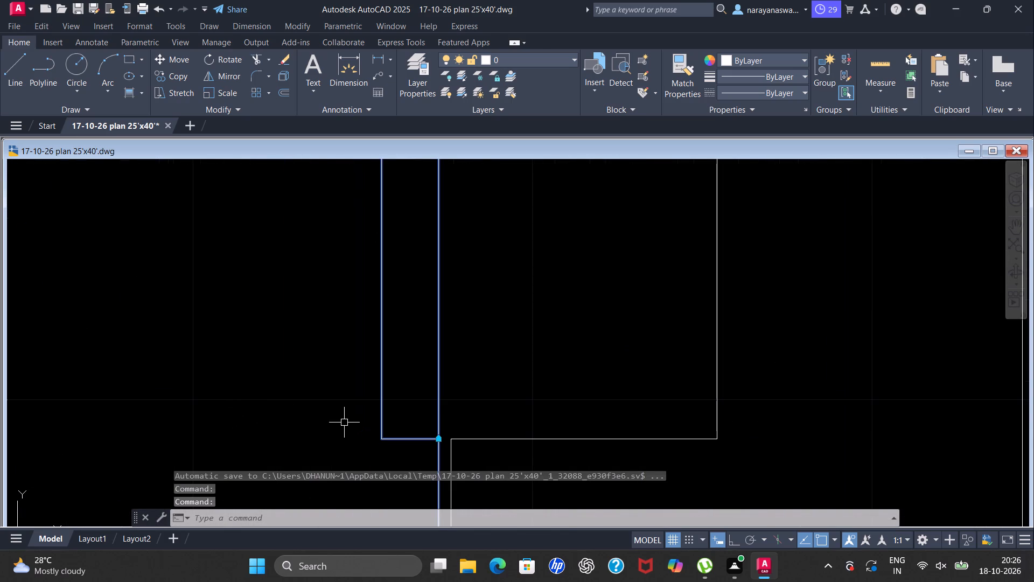
scroll(749, 313, "down", 1)
scroll(422, 310, "down", 3)
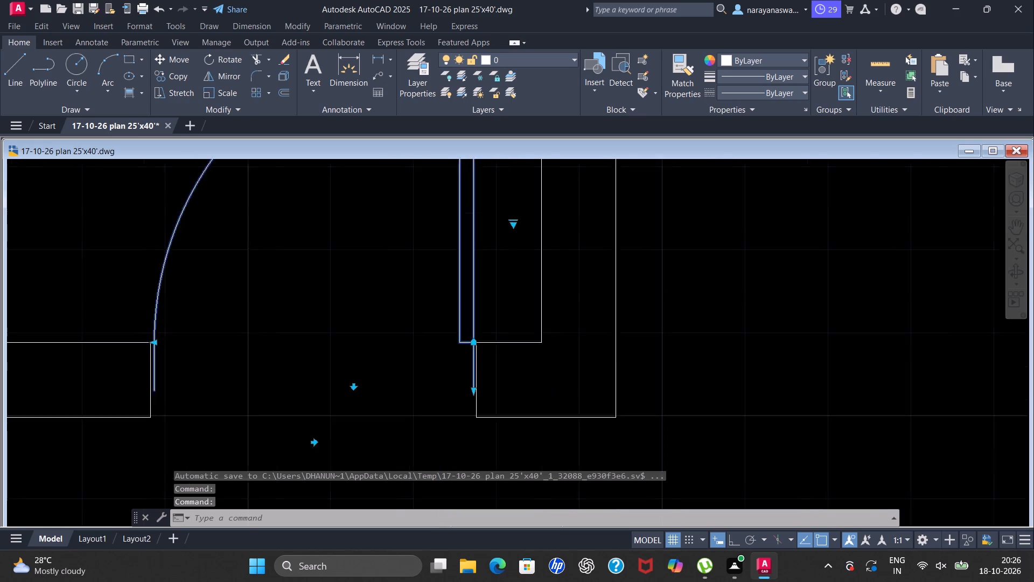
scroll(479, 331, "up", 5)
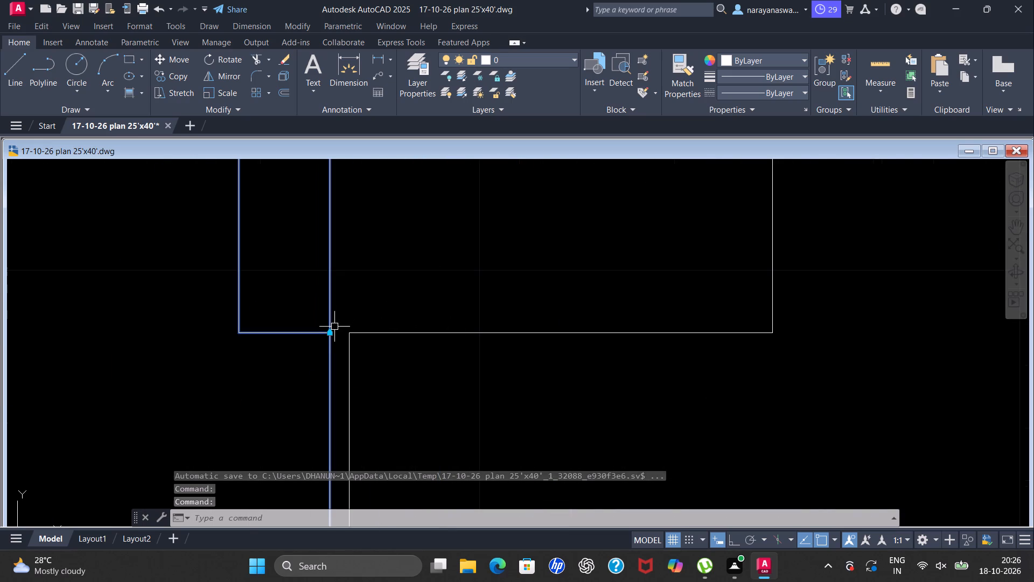
left_click_drag(330, 333, 336, 334)
left_click(351, 336)
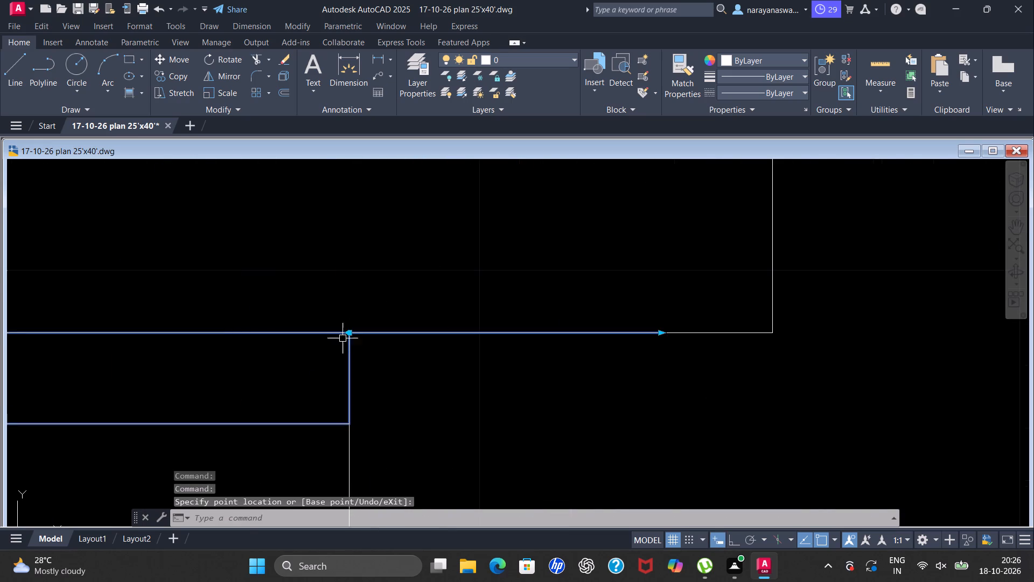
scroll(336, 334, "down", 4)
scroll(229, 307, "down", 2)
scroll(272, 313, "up", 3)
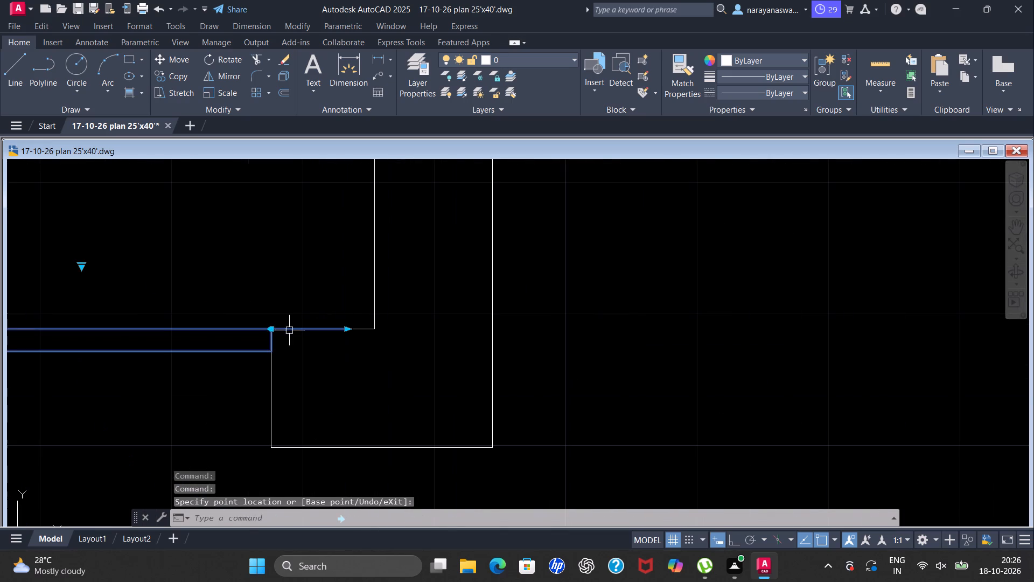
left_click(269, 329)
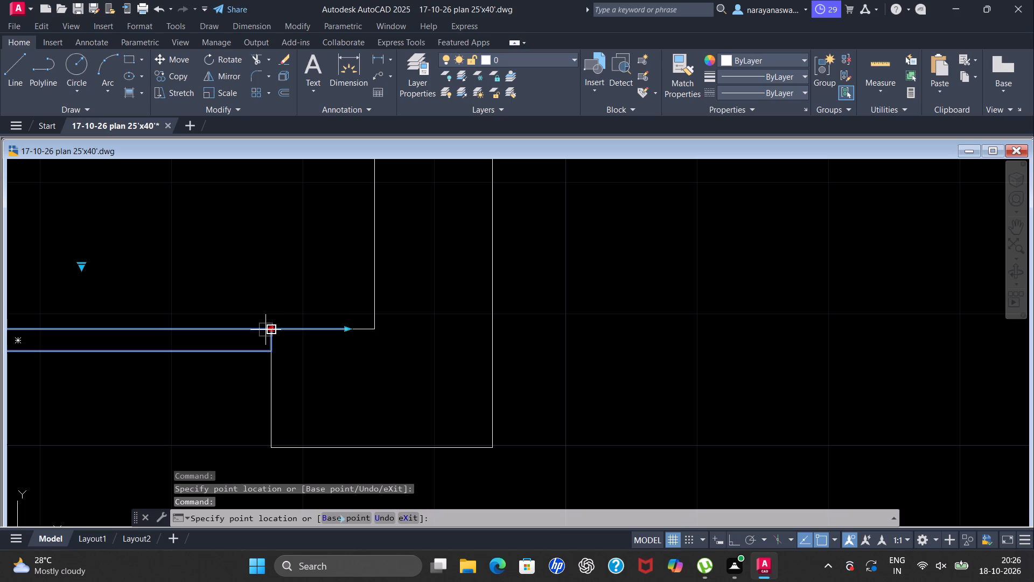
left_click(266, 330)
scroll(304, 282, "up", 1)
scroll(306, 269, "down", 4)
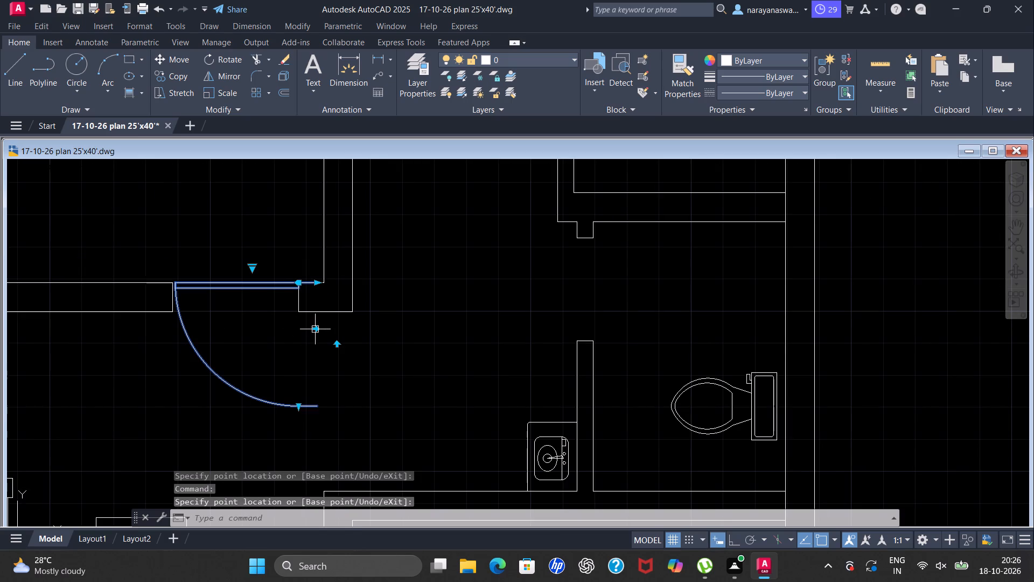
Flip the door at the bedroom's bottom opening both horizontally and vertically.
left_click(317, 328)
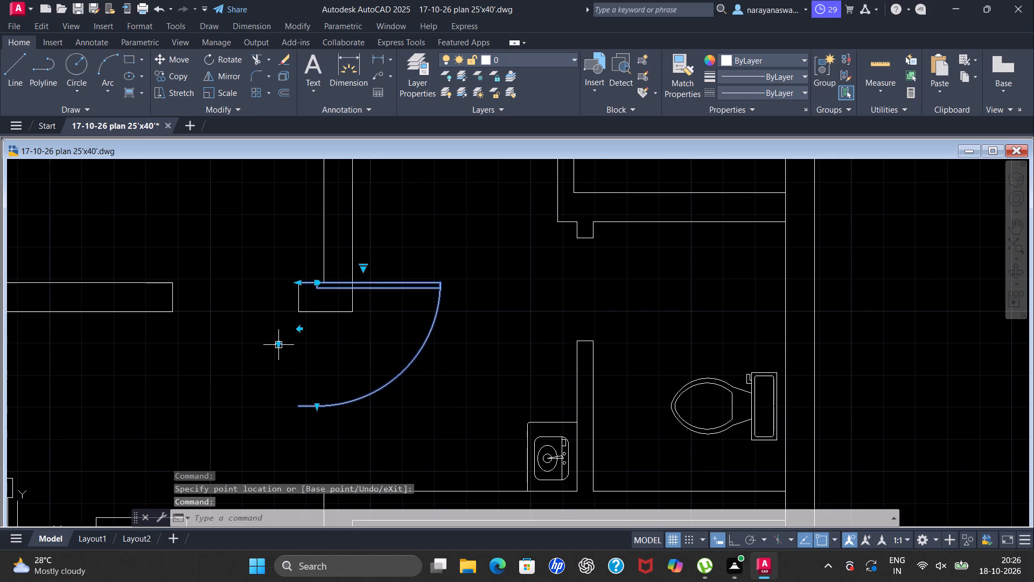
left_click(280, 347)
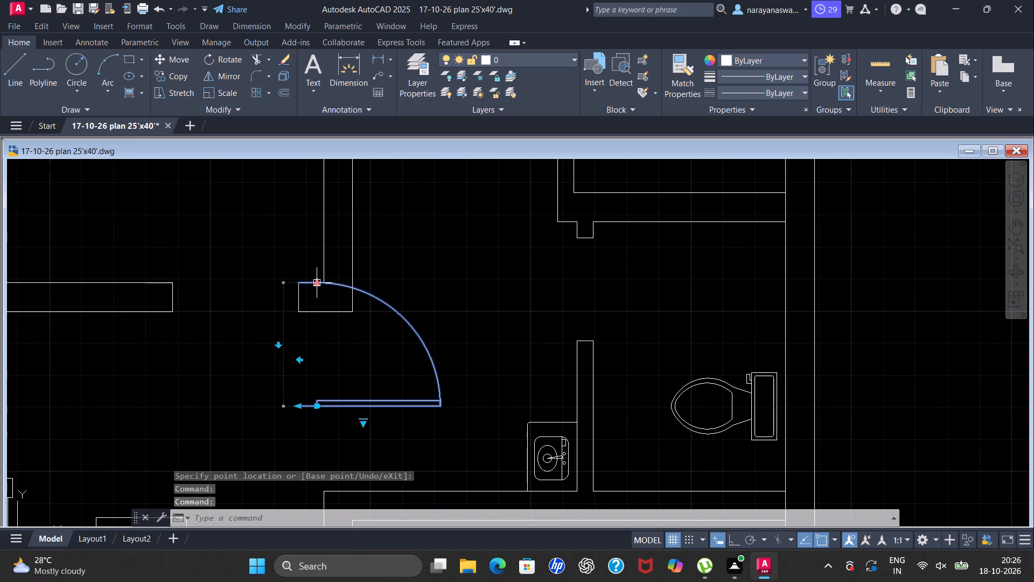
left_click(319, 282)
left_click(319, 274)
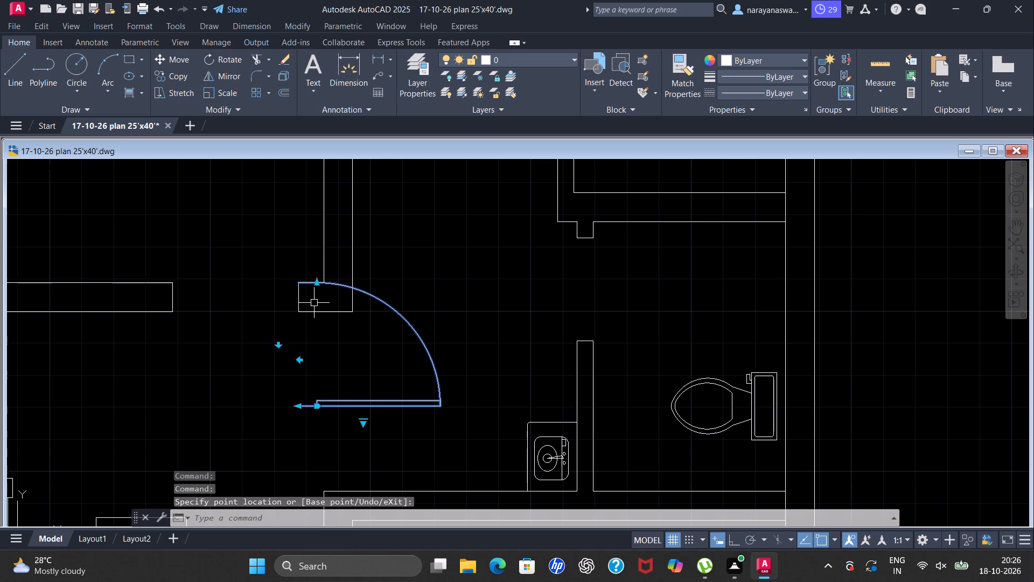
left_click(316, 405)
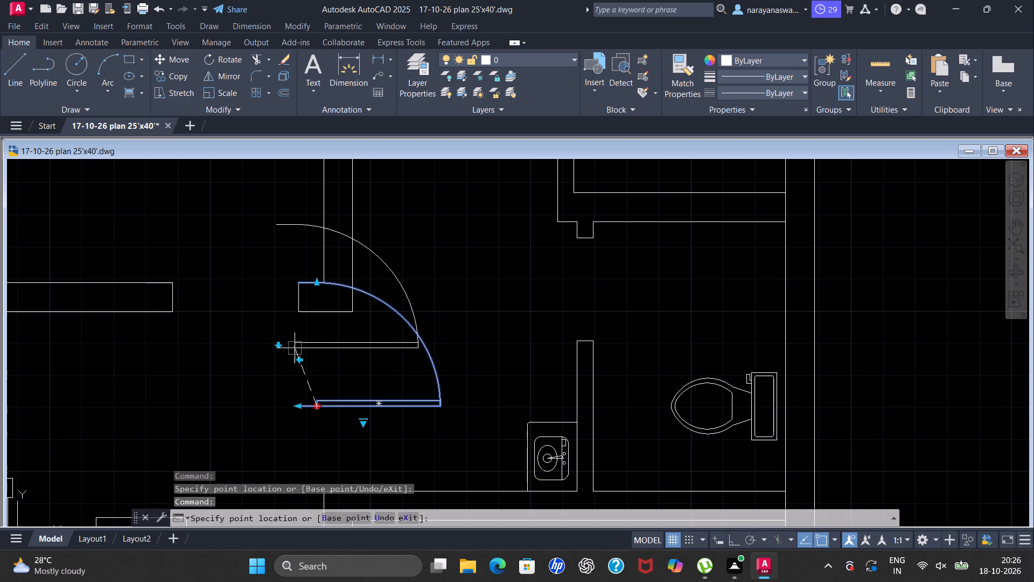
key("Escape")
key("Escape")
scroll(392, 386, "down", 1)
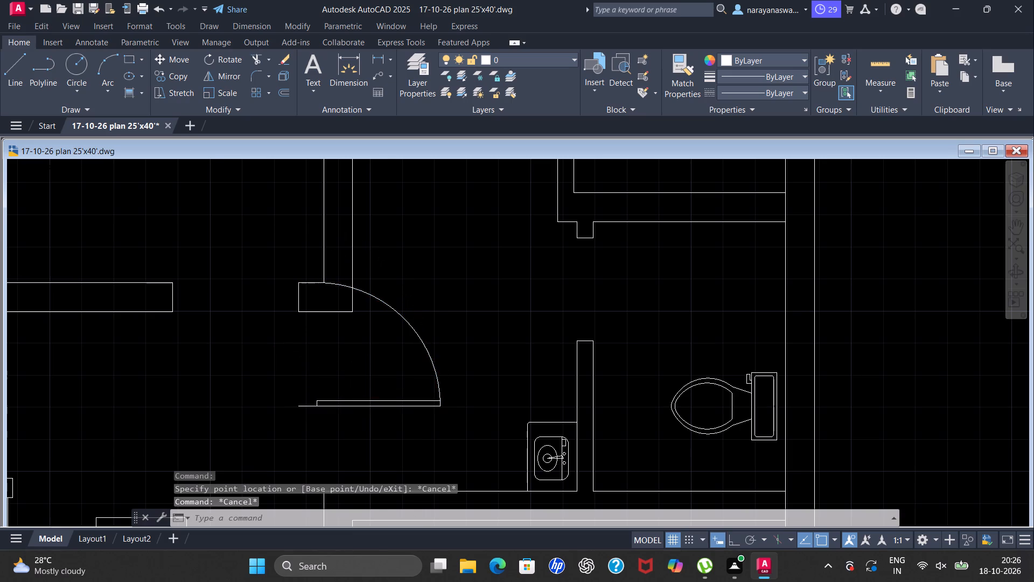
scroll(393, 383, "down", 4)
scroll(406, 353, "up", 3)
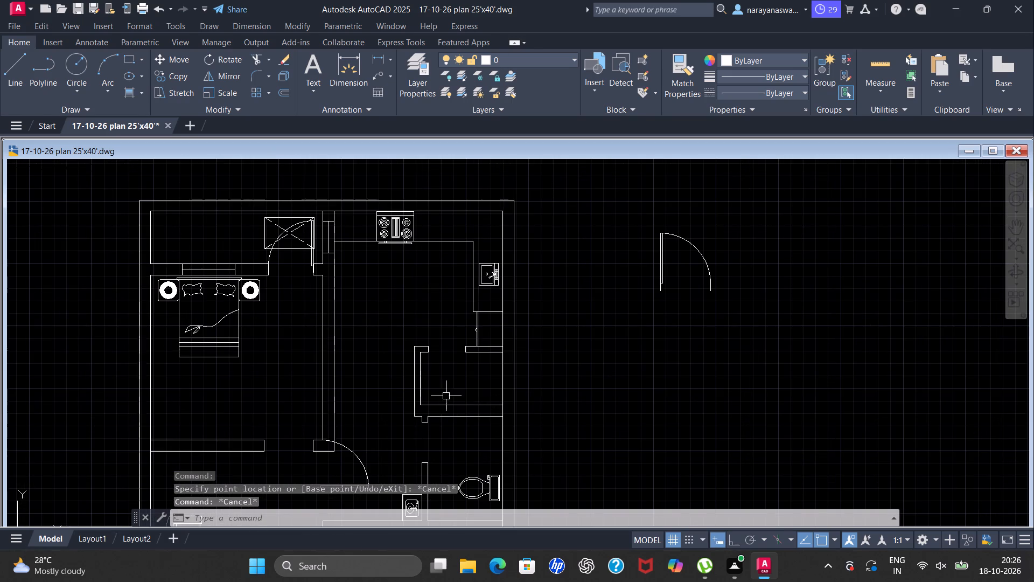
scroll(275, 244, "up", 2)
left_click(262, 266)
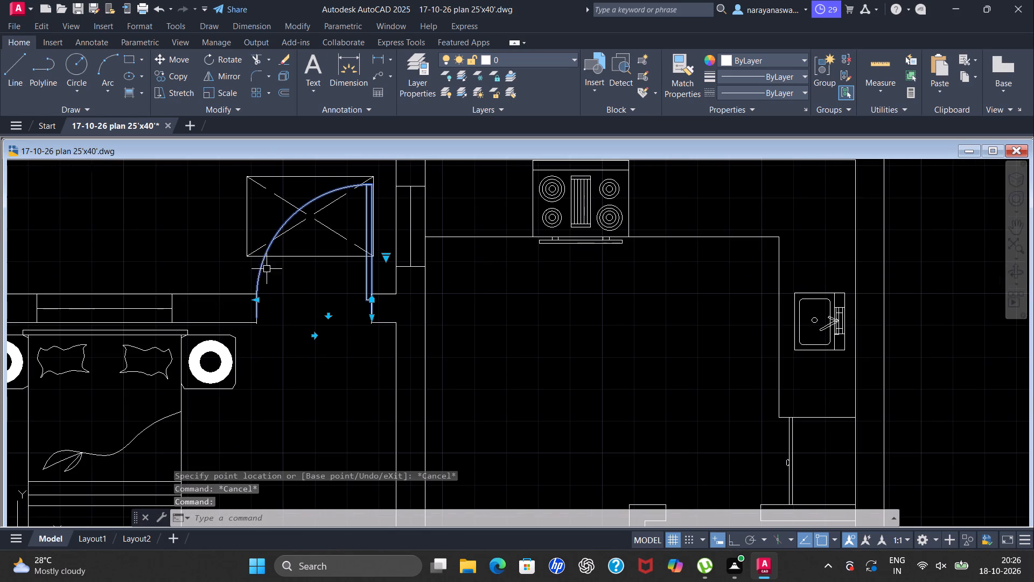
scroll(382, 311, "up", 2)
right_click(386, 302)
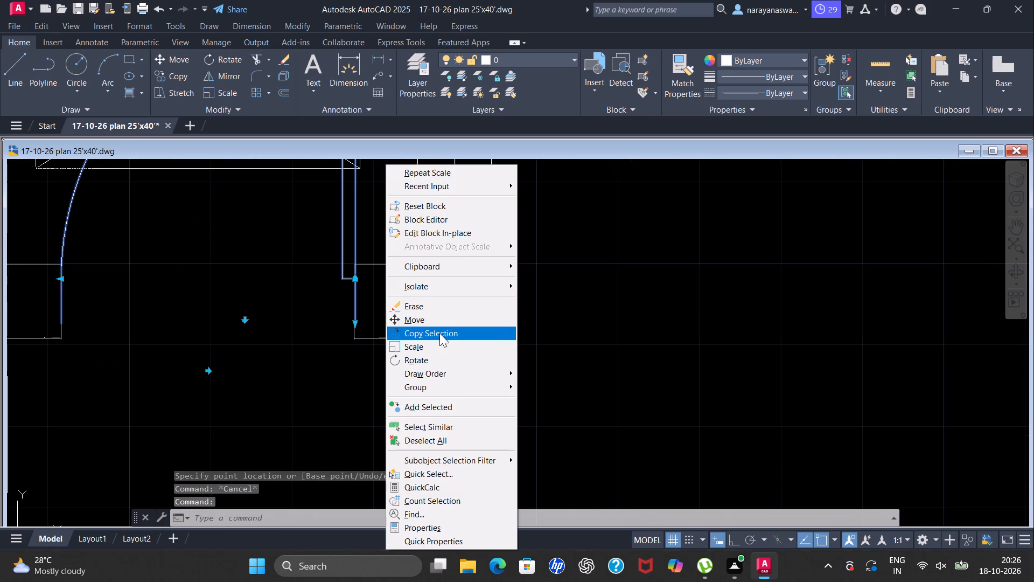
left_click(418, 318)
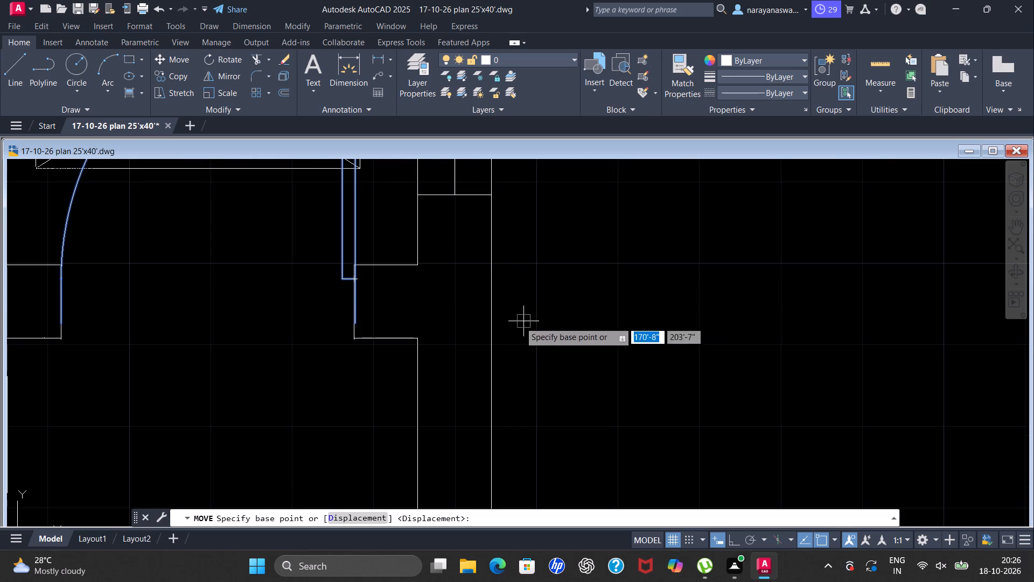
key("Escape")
Copy the door from the bedroom's upper opening straight down onto the wall corner at the bedroom's bottom opening.
left_click(344, 282)
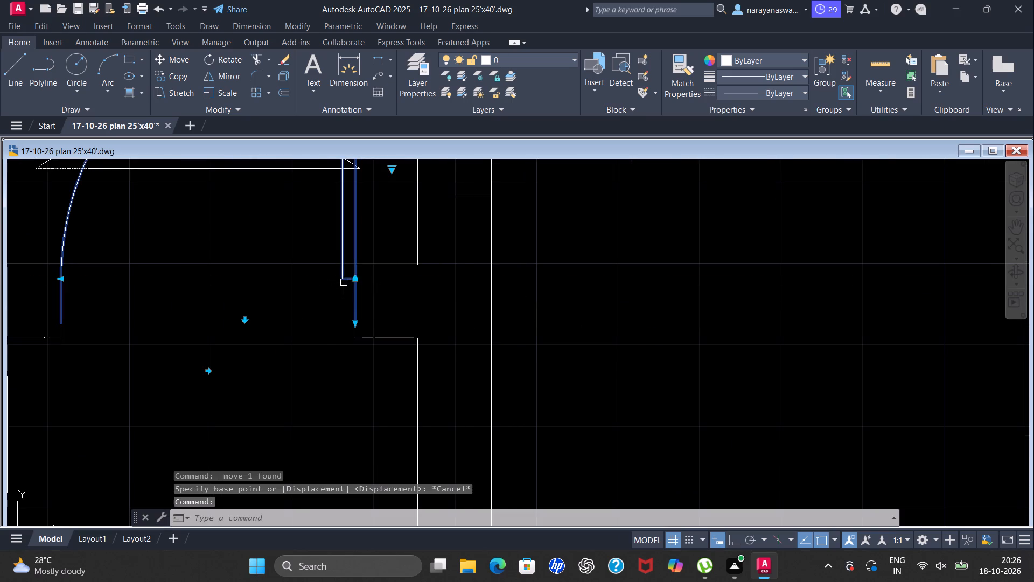
right_click(416, 308)
left_click(451, 332)
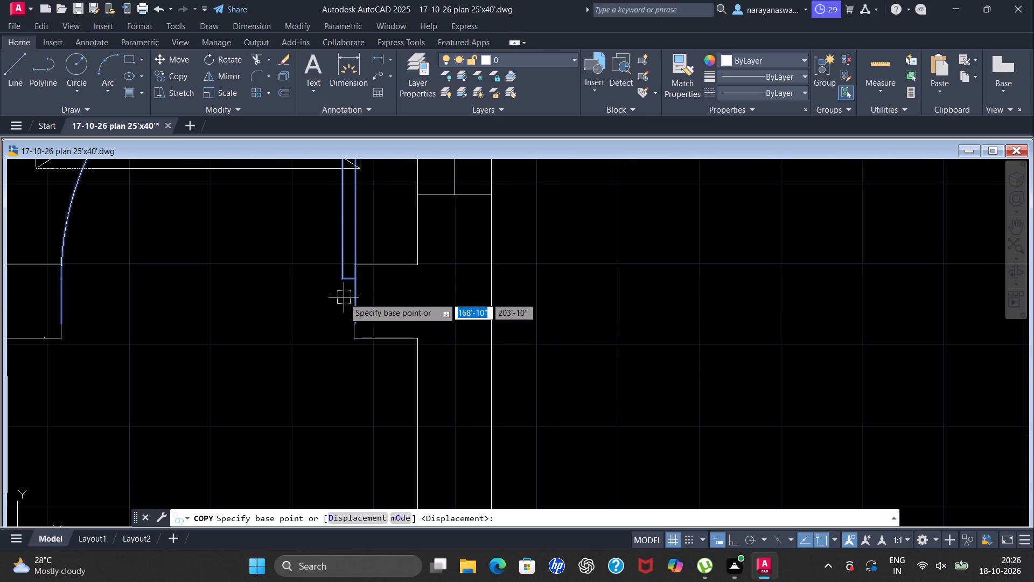
left_click_drag(352, 280, 354, 288)
scroll(360, 307, "down", 4)
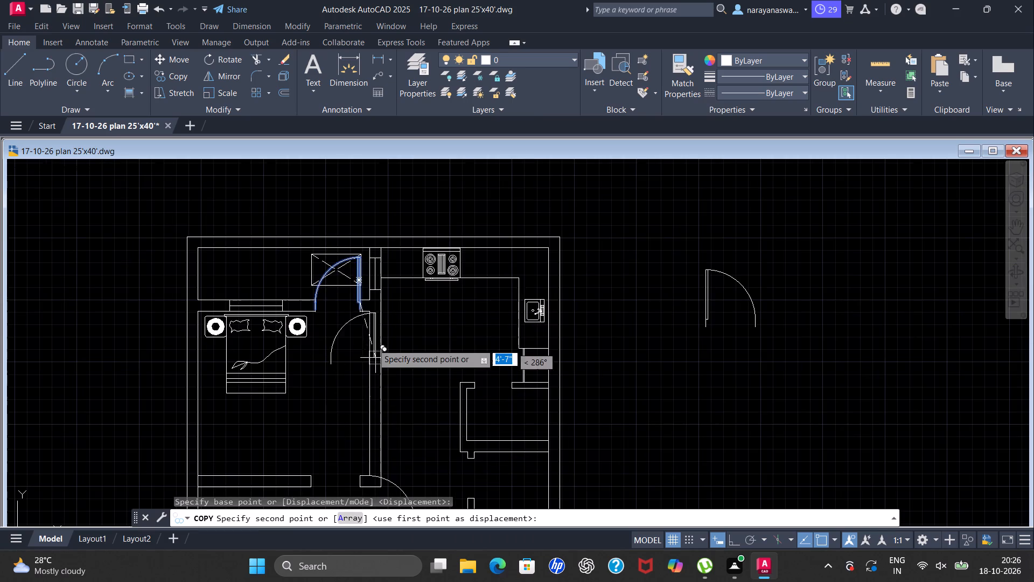
scroll(372, 338, "down", 3)
scroll(364, 402, "up", 4)
scroll(350, 346, "up", 1)
scroll(355, 281, "up", 3)
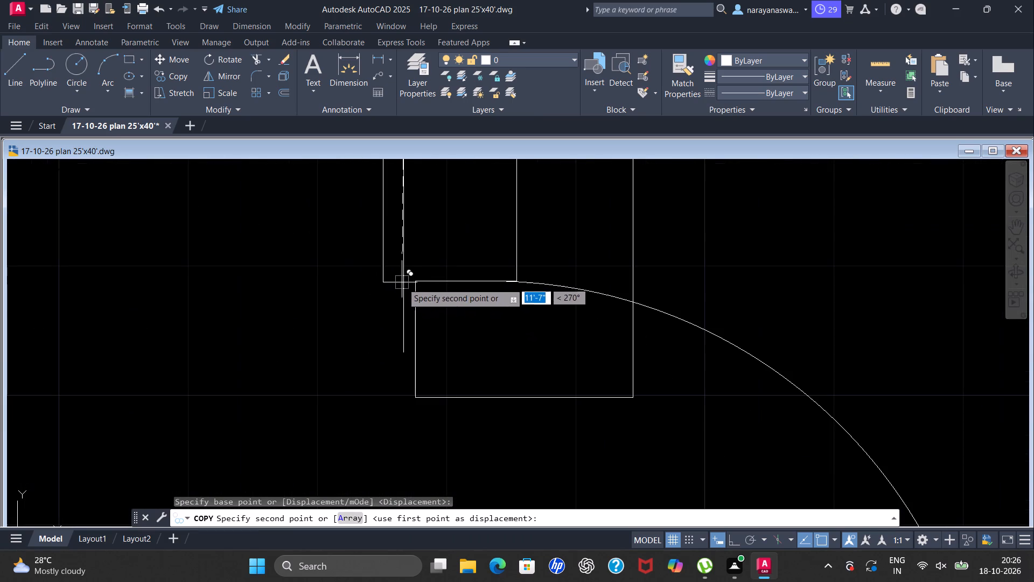
scroll(408, 323, "up", 3)
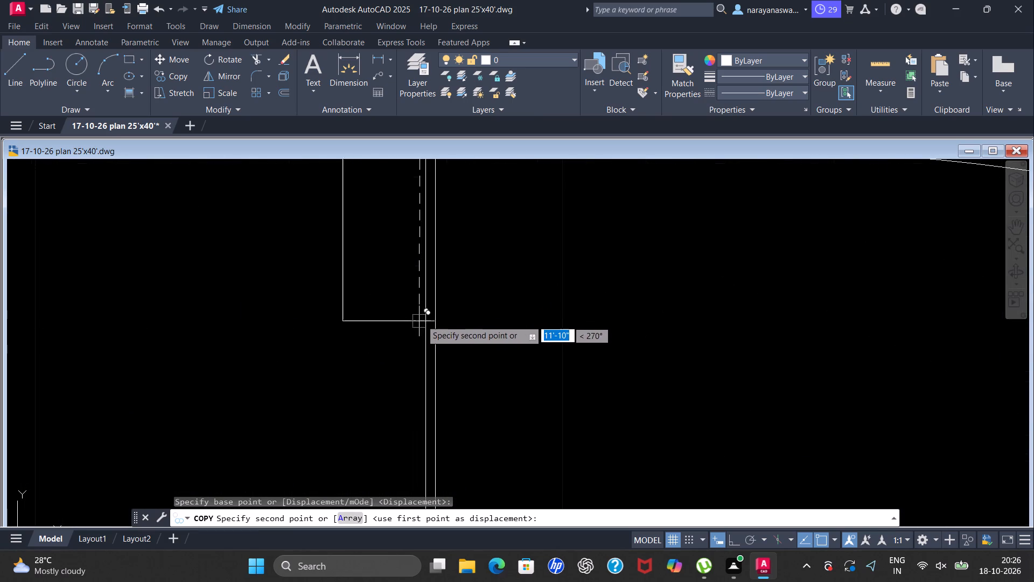
scroll(429, 291, "up", 2)
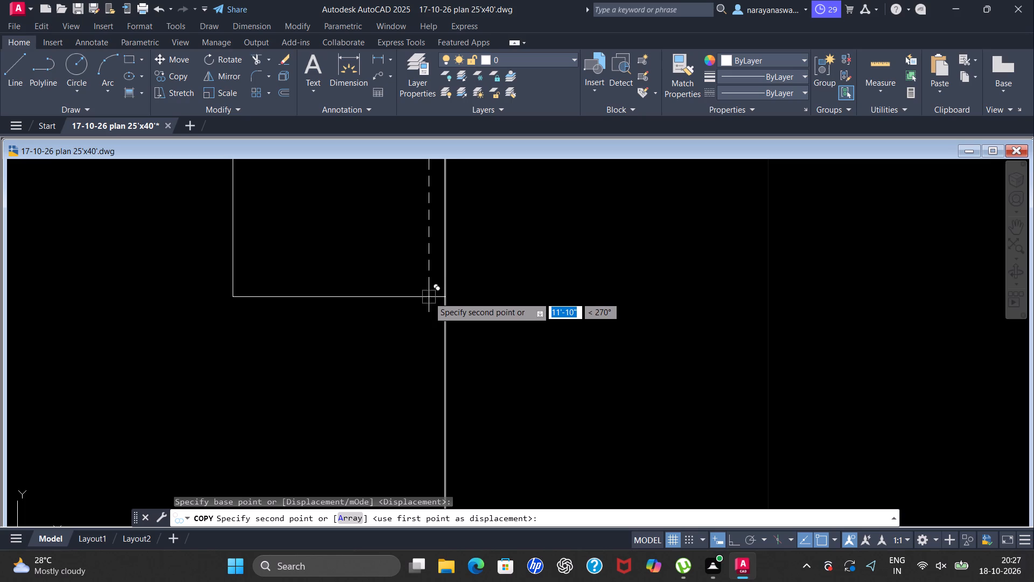
scroll(429, 297, "up", 3)
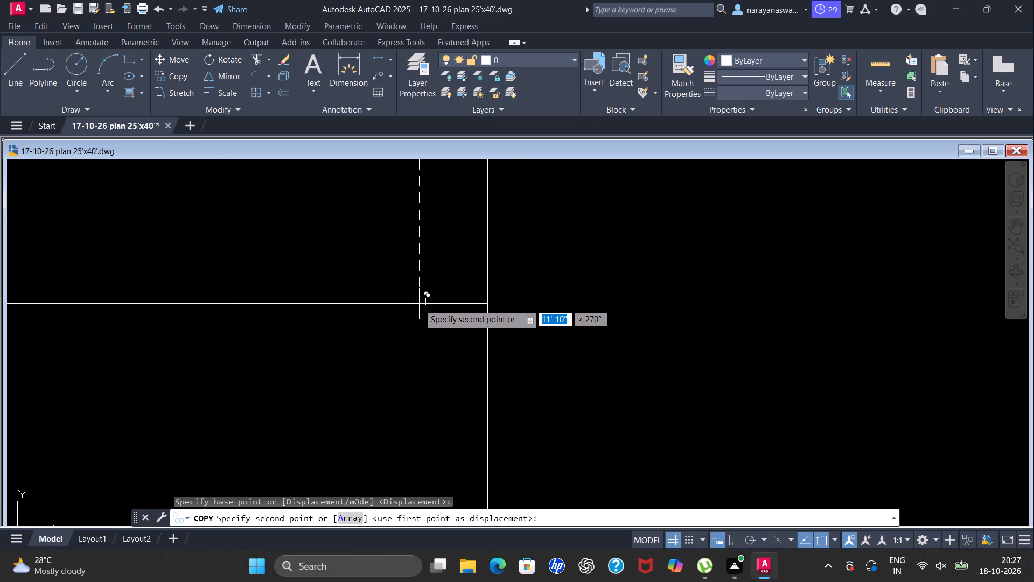
left_click(419, 304)
scroll(372, 324, "down", 4)
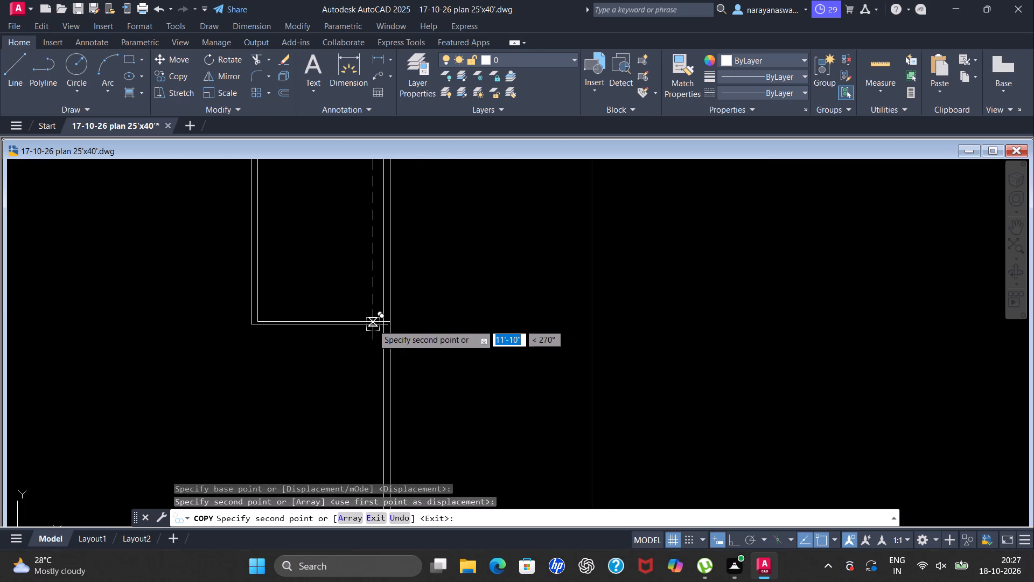
key("Escape")
Move the flipped door out of the bedroom's bottom opening into the open space beside the bathroom.
scroll(356, 341, "down", 6)
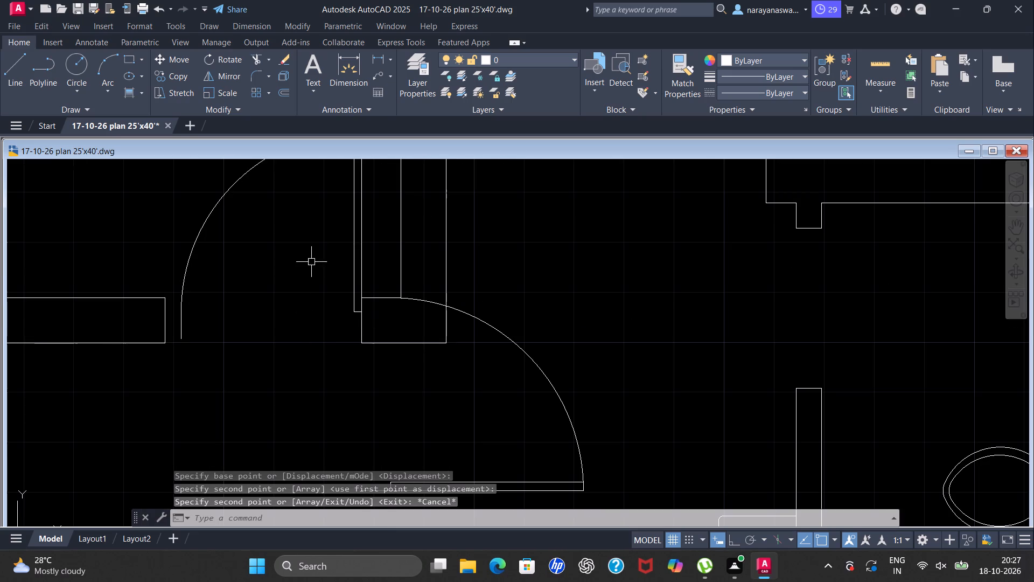
left_click(504, 337)
right_click(558, 240)
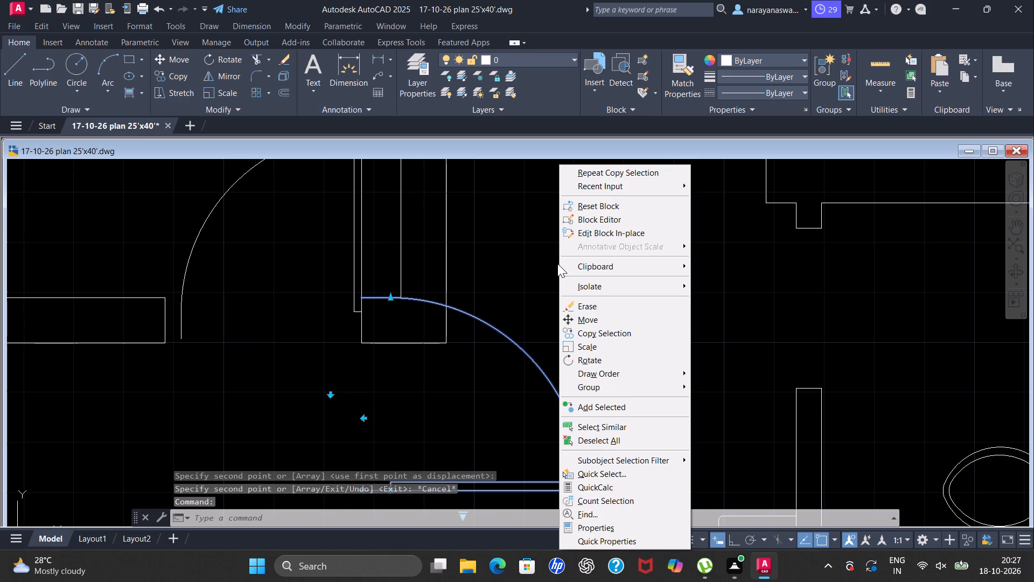
left_click(598, 319)
left_click_drag(548, 374, 563, 374)
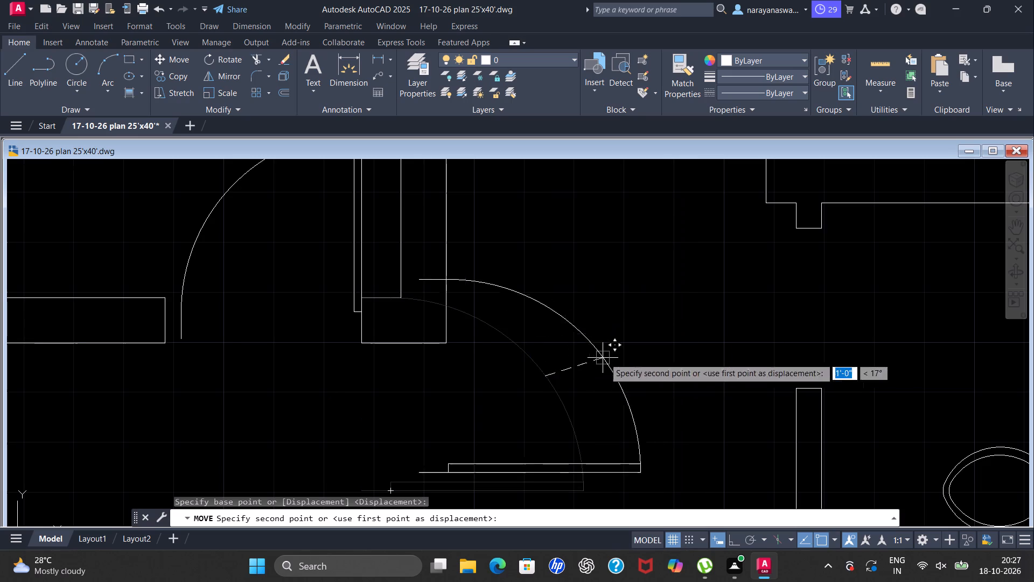
left_click(725, 348)
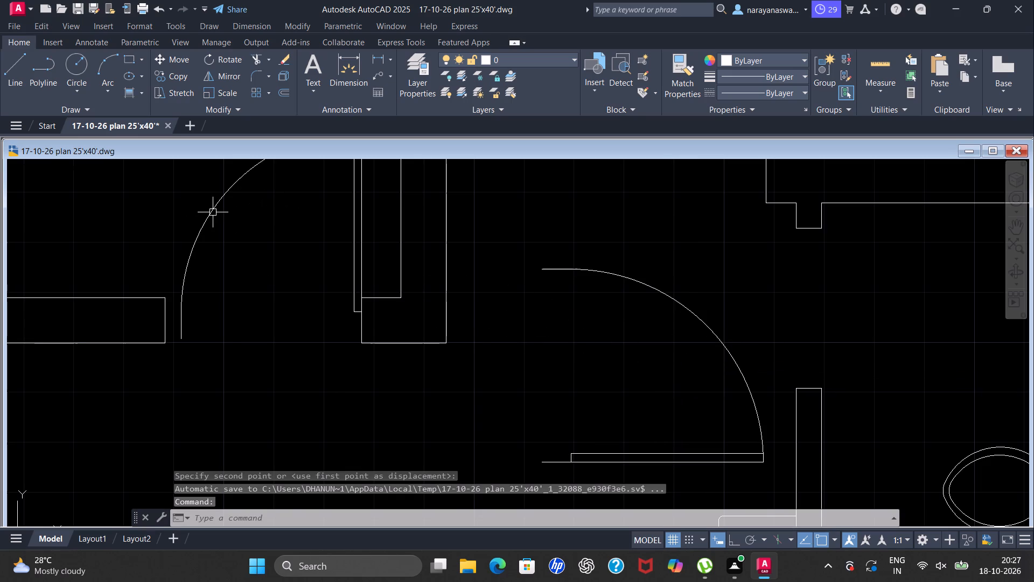
Move the newly copied door about 1 inch up along the wall end at the bedroom's bottom opening.
left_click(214, 213)
right_click(305, 269)
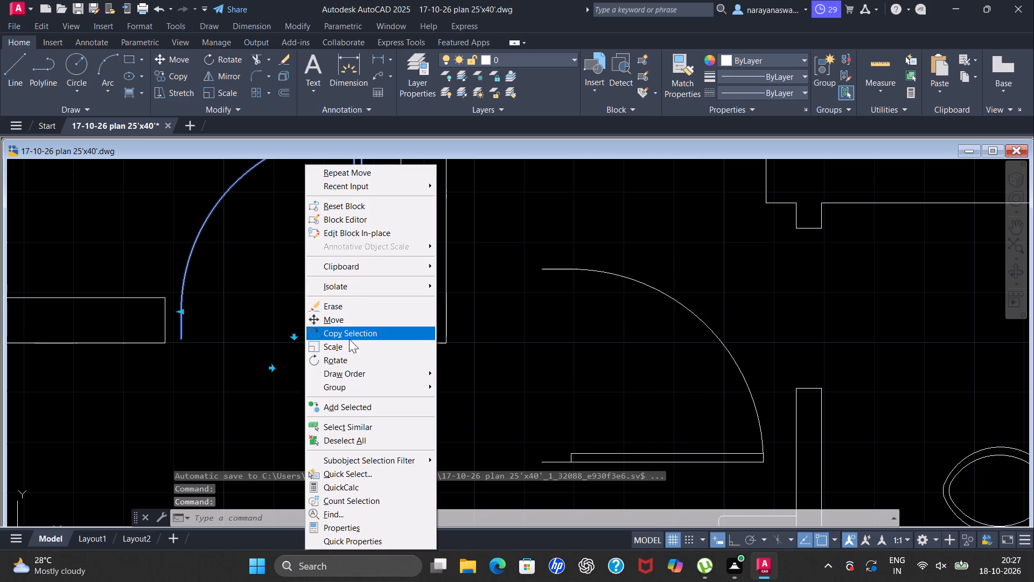
left_click(340, 316)
left_click(358, 323)
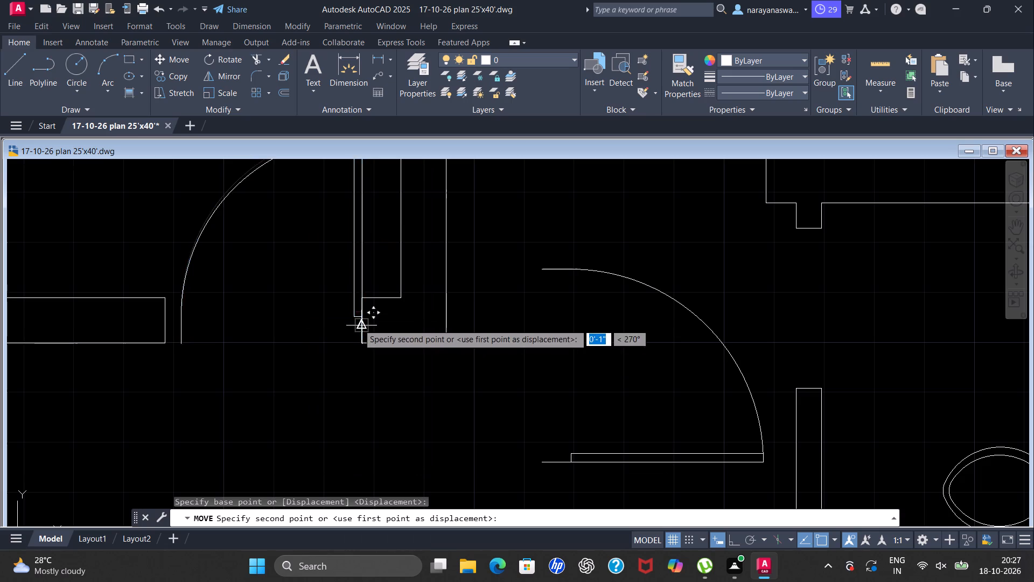
scroll(364, 314, "up", 3)
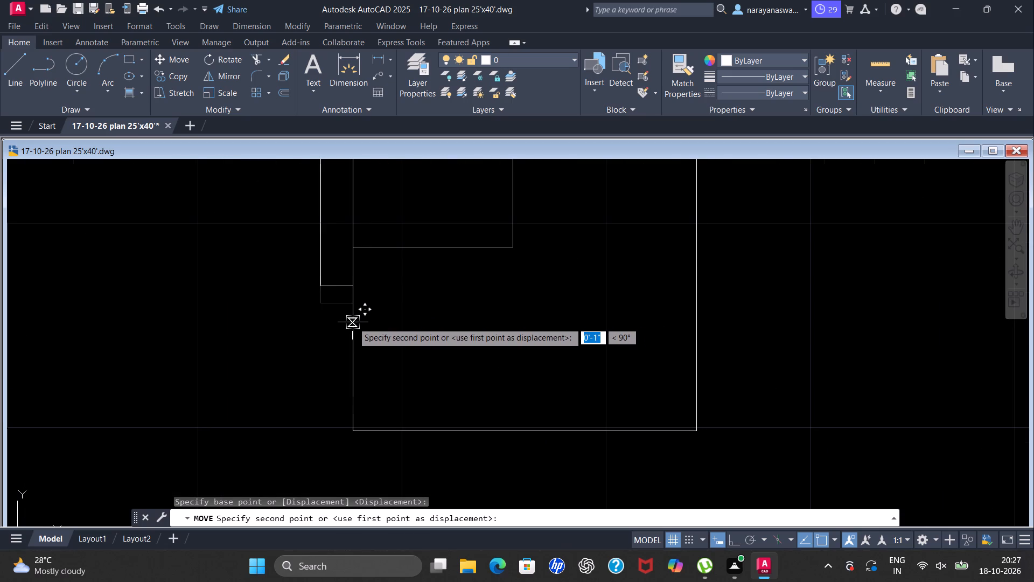
left_click(353, 322)
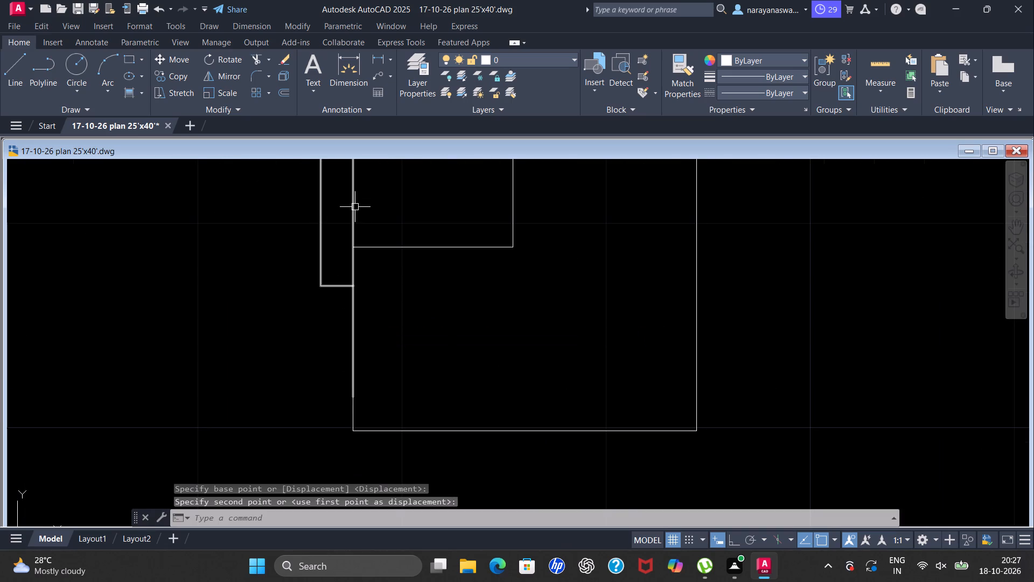
Scale the copied door up slightly from its hinge side so that it spans the bedroom's bottom opening.
left_click(355, 207)
right_click(394, 183)
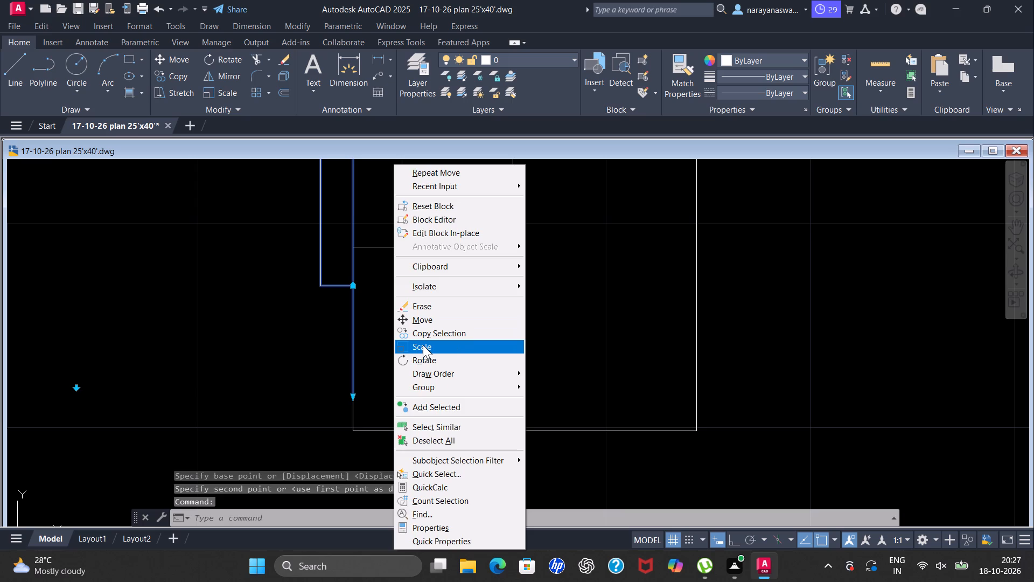
left_click(423, 345)
left_click(348, 233)
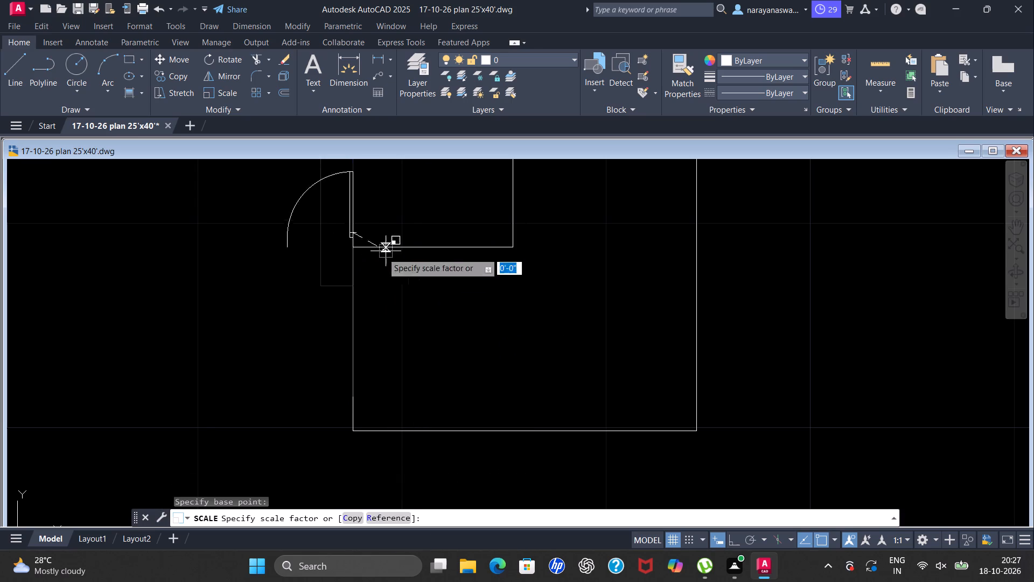
scroll(502, 309, "down", 1)
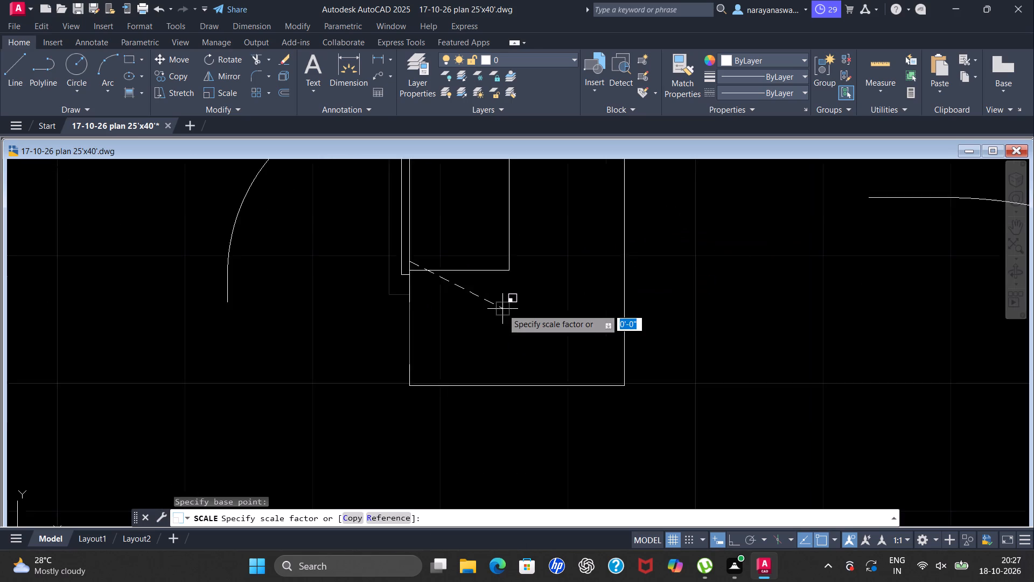
scroll(502, 309, "down", 1)
left_click(624, 267)
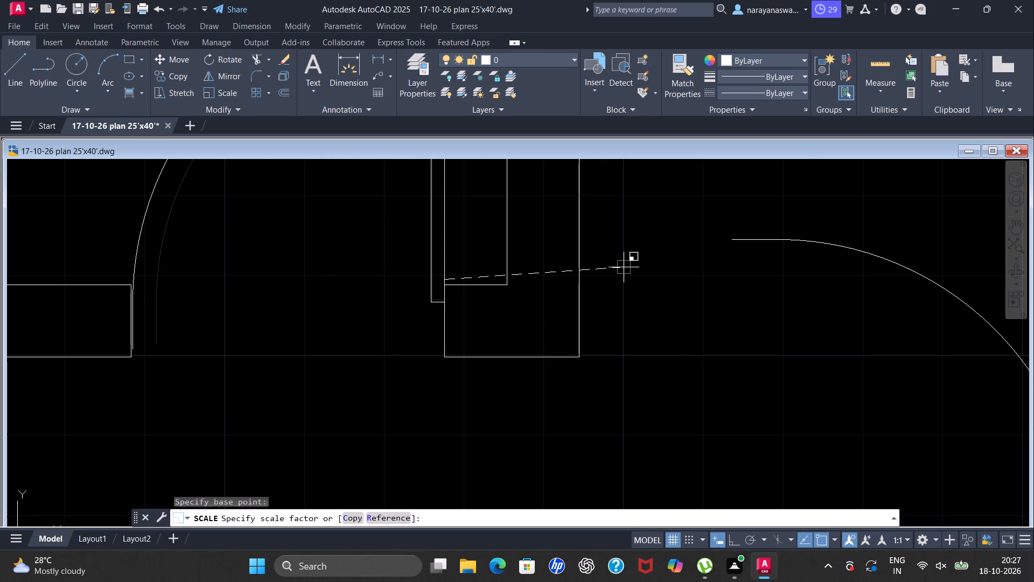
Save the drawing.
scroll(328, 360, "down", 4)
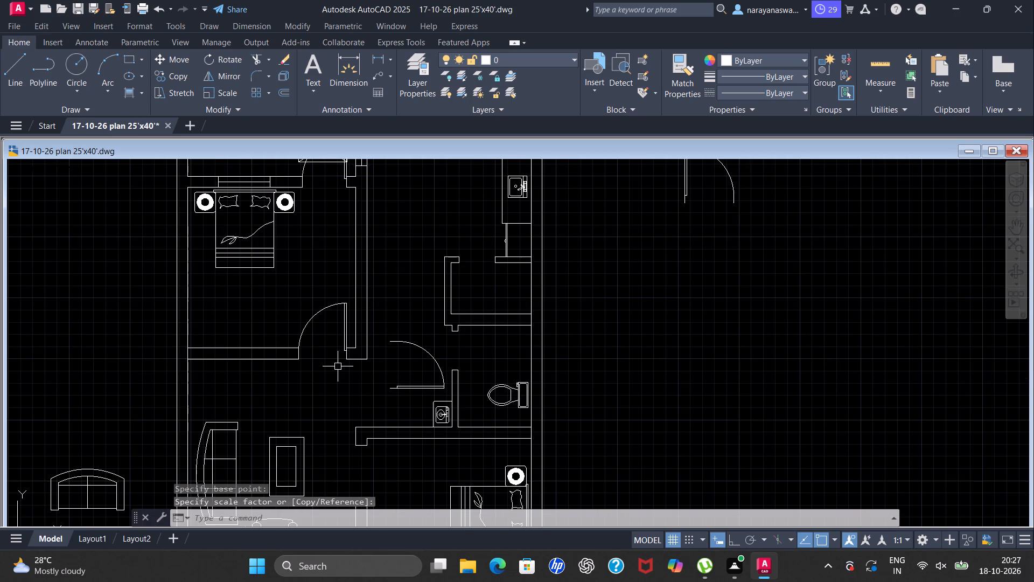
key("ctrl+s")
key("ctrl+s")
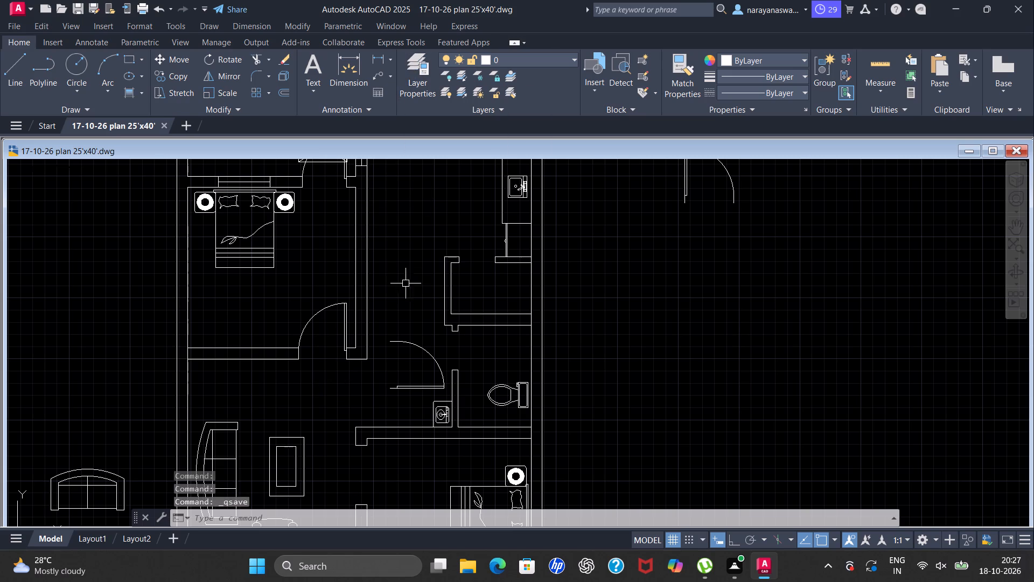
Flip the spare door beside the bathroom vertically, with its leaf along the top and its hinge direction kept.
scroll(409, 239, "down", 4)
scroll(389, 296, "up", 3)
scroll(436, 238, "down", 3)
scroll(437, 211, "up", 3)
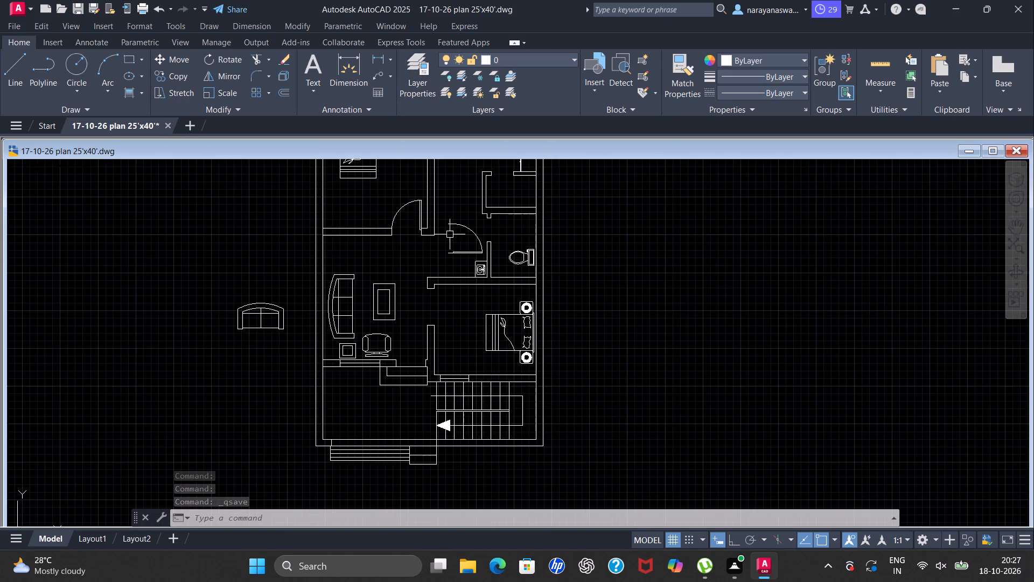
scroll(451, 233, "up", 2)
left_click(487, 220)
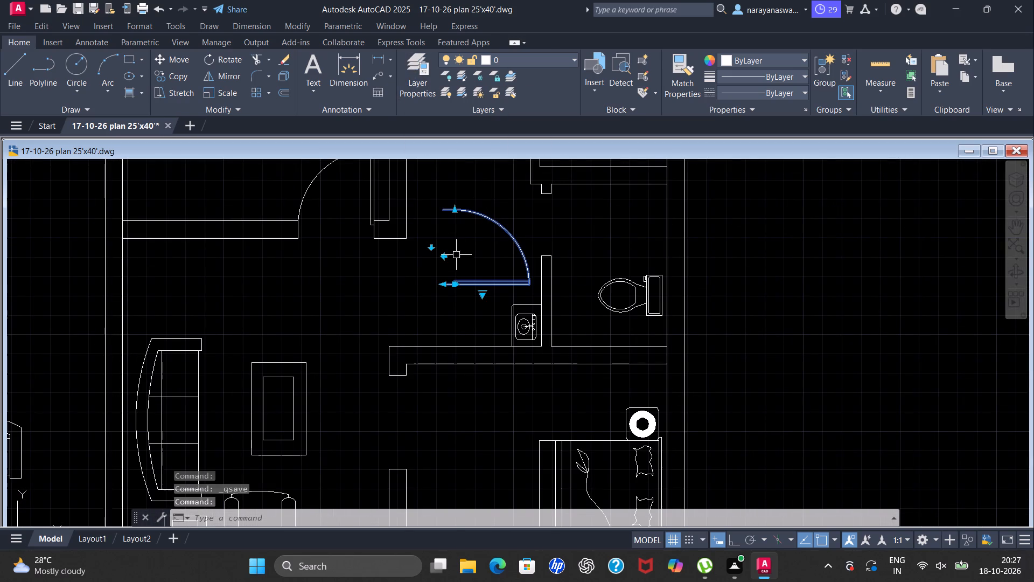
left_click(445, 257)
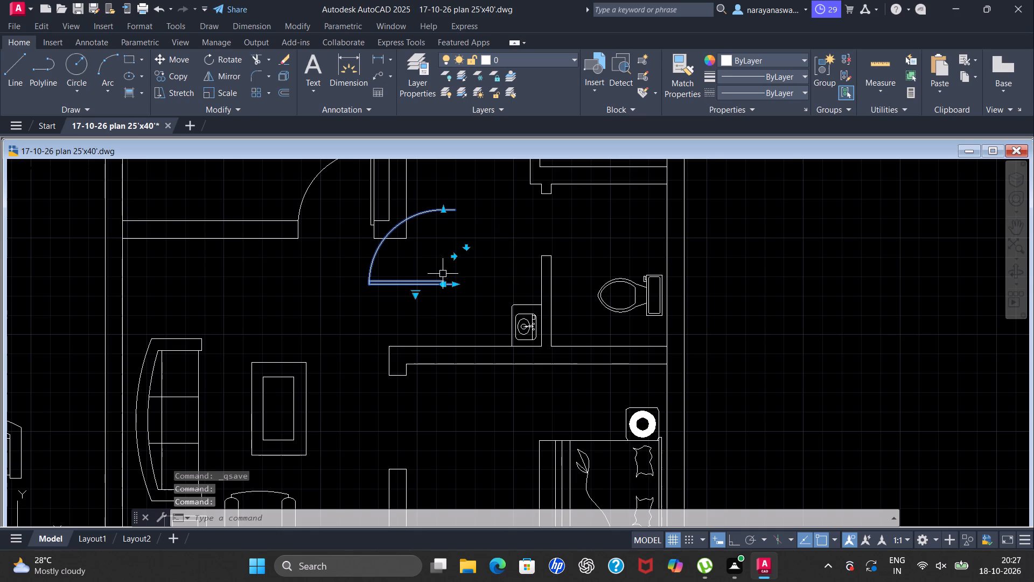
left_click(467, 250)
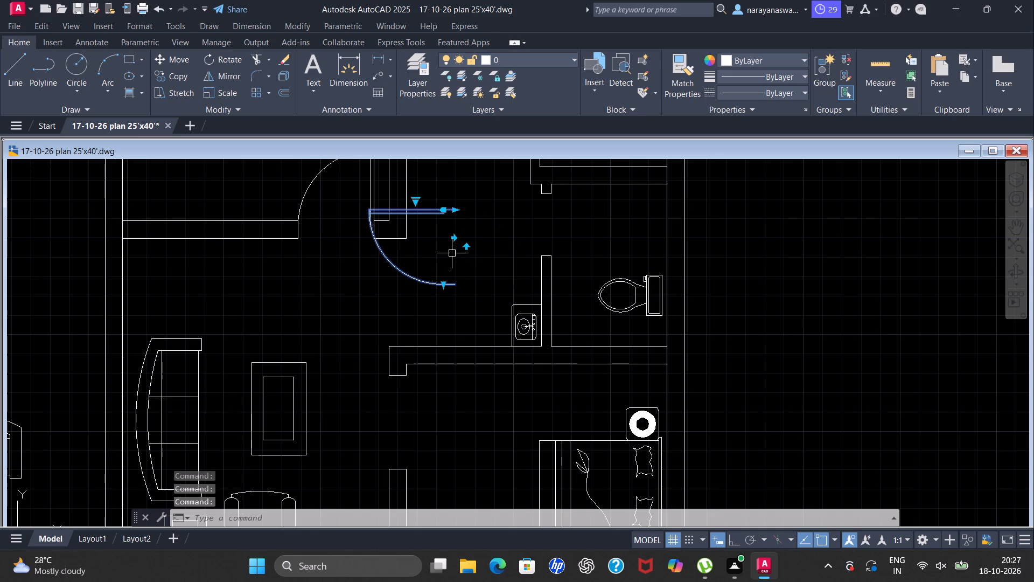
left_click(453, 239)
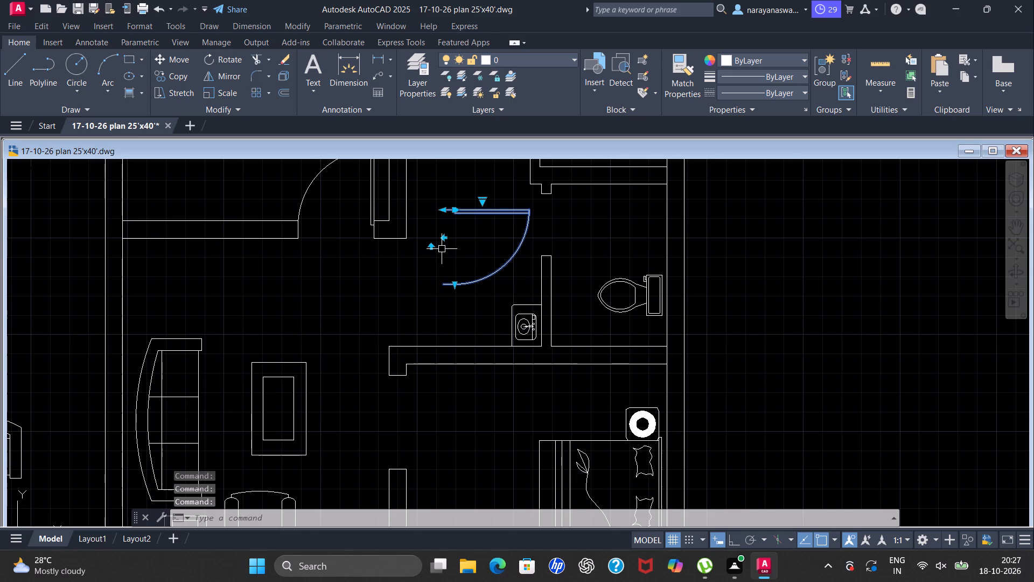
key("Escape")
Move the spare door to the lower bedroom's opening, with its leaf against the upper wall end.
left_click_drag(485, 203, 486, 205)
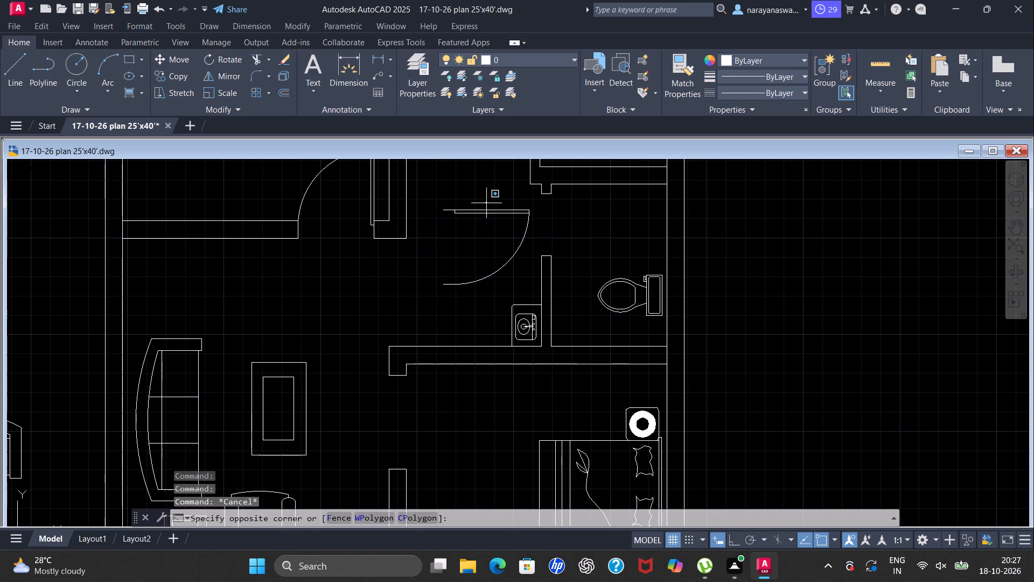
left_click_drag(486, 205, 485, 209)
left_click(461, 261)
right_click(475, 185)
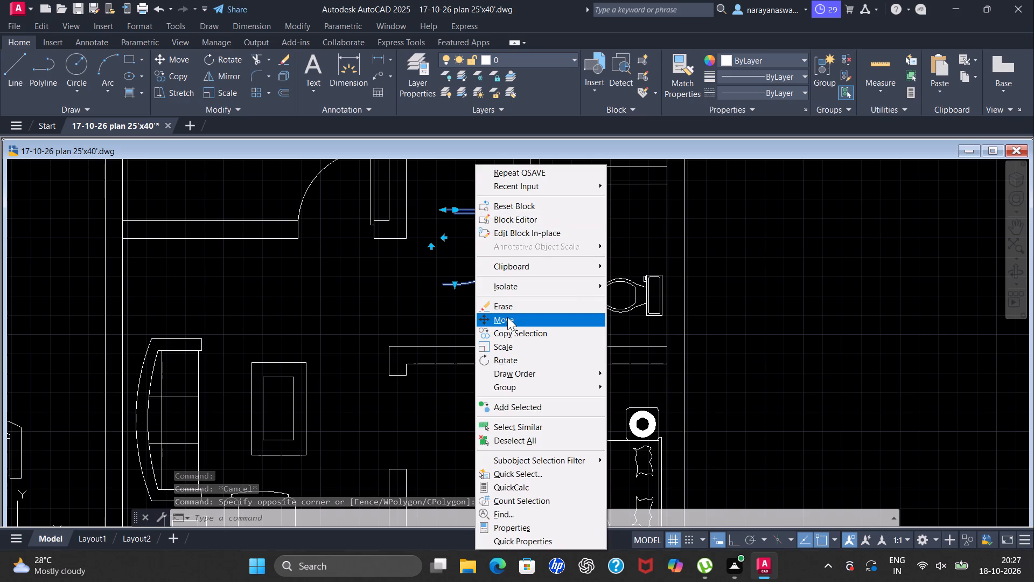
left_click(507, 317)
left_click(465, 286)
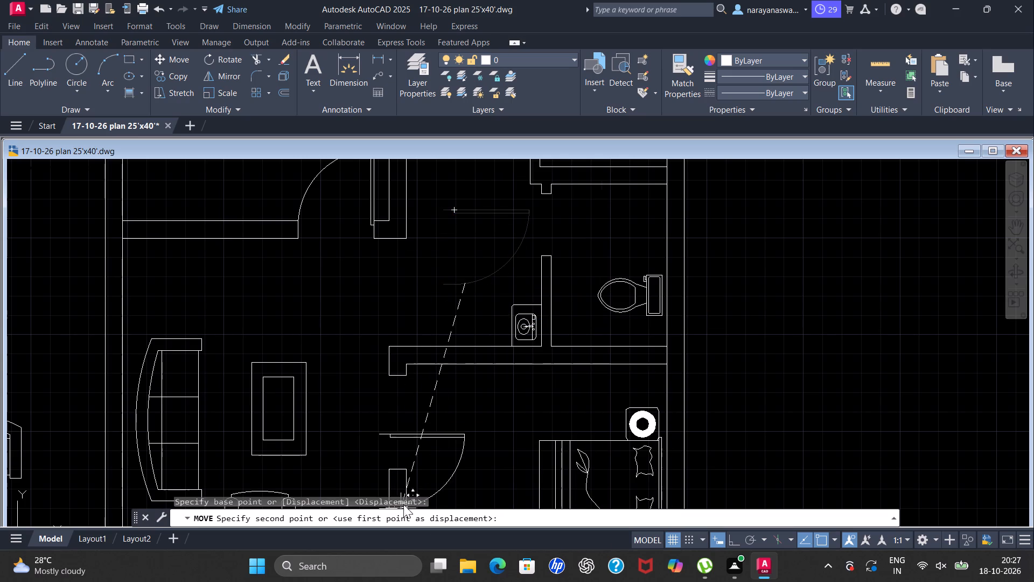
scroll(424, 459, "up", 2)
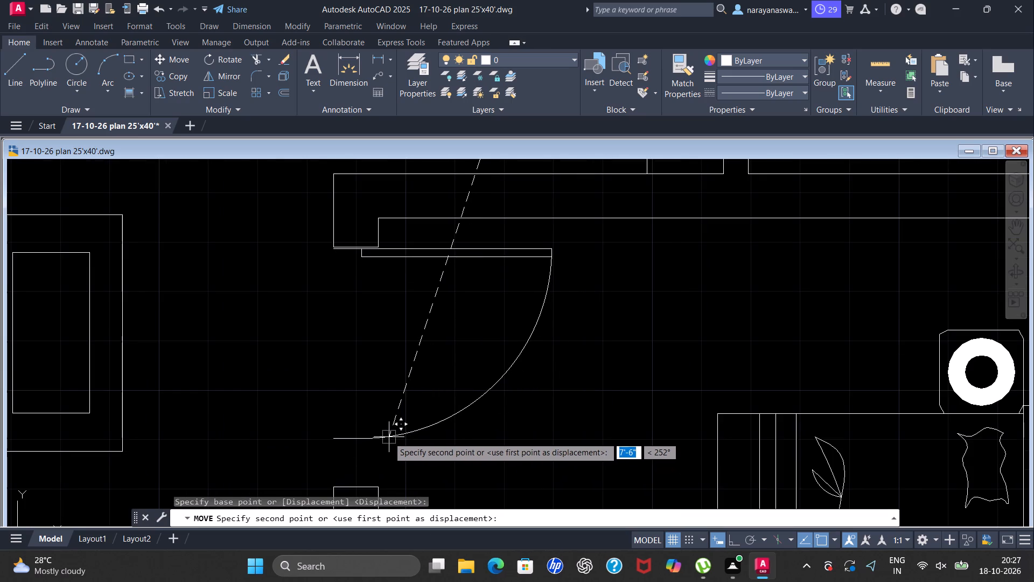
scroll(387, 434, "up", 2)
scroll(387, 446, "down", 2)
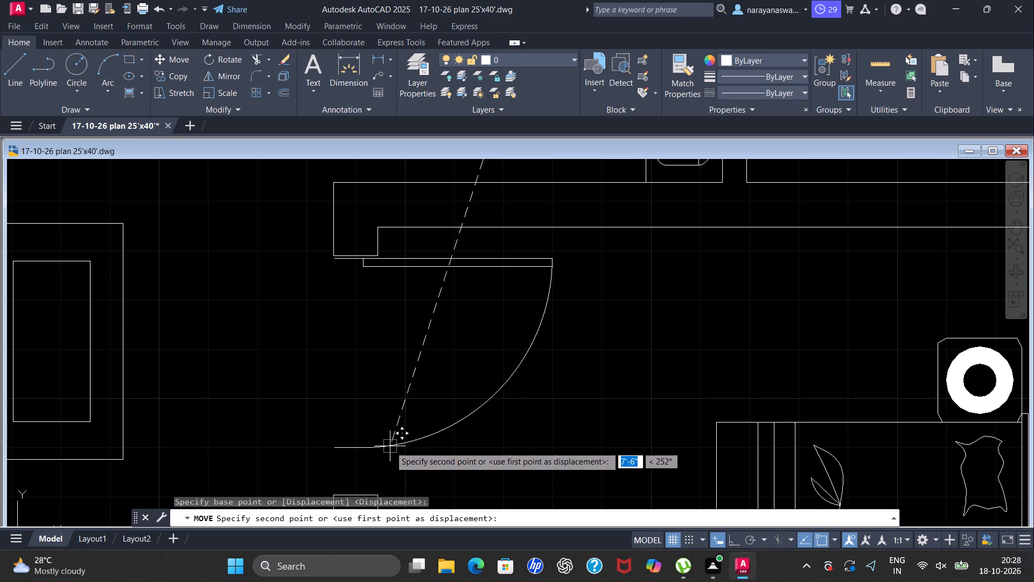
left_click(392, 444)
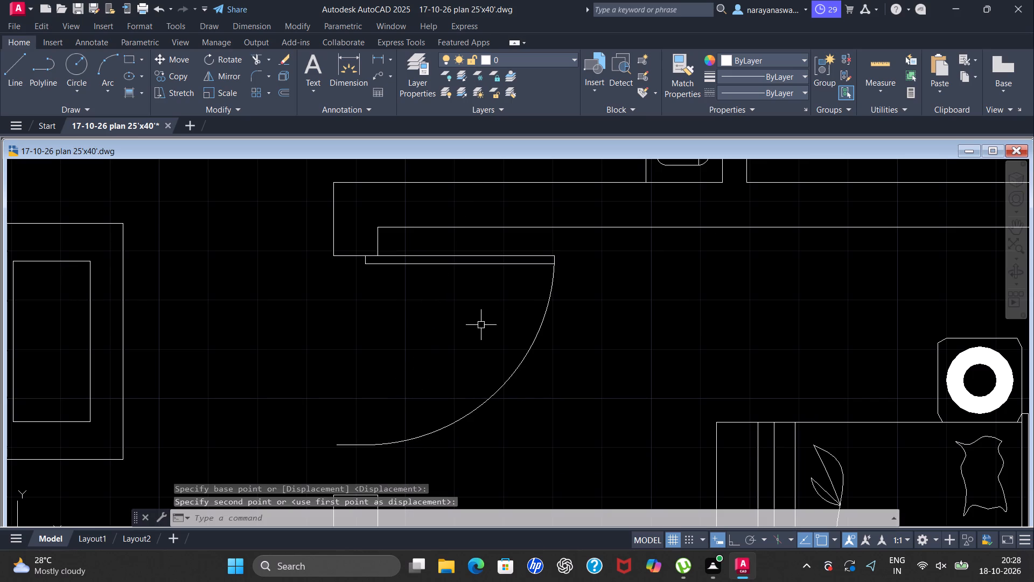
Scale the moved door up from its hinge-side corner so that it spans the lower bedroom's opening.
left_click(531, 254)
right_click(618, 292)
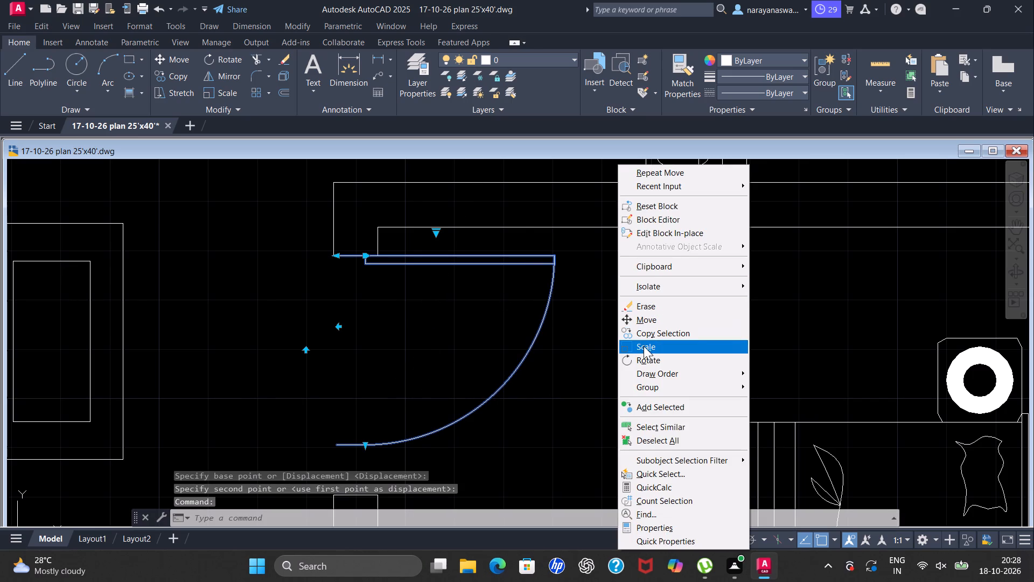
left_click(644, 349)
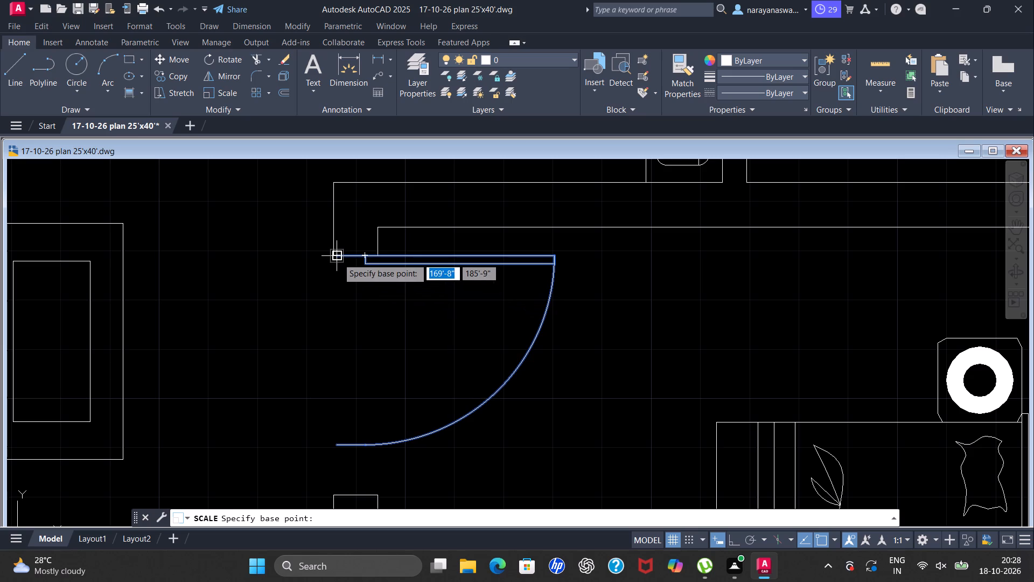
left_click(338, 258)
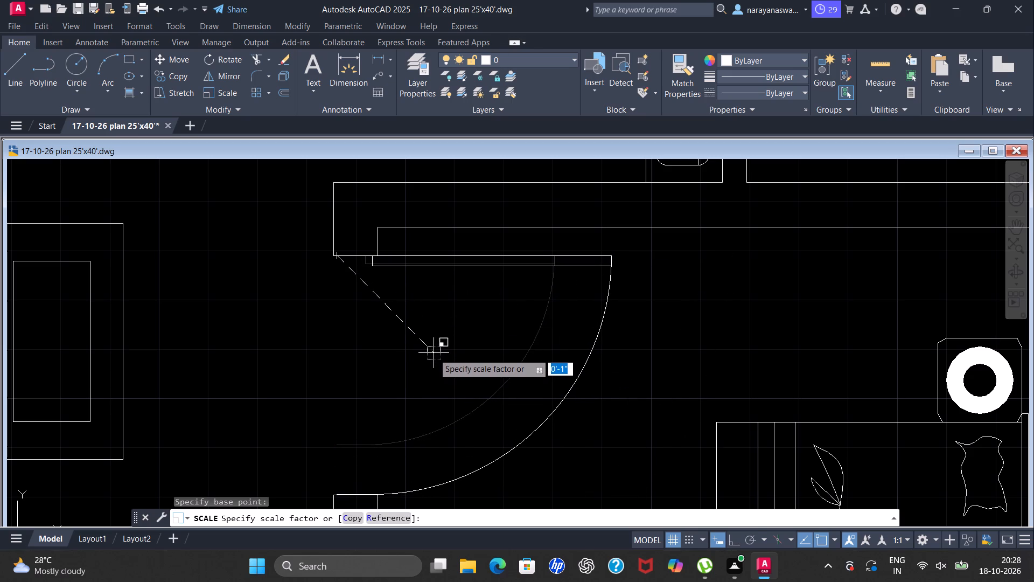
left_click(434, 354)
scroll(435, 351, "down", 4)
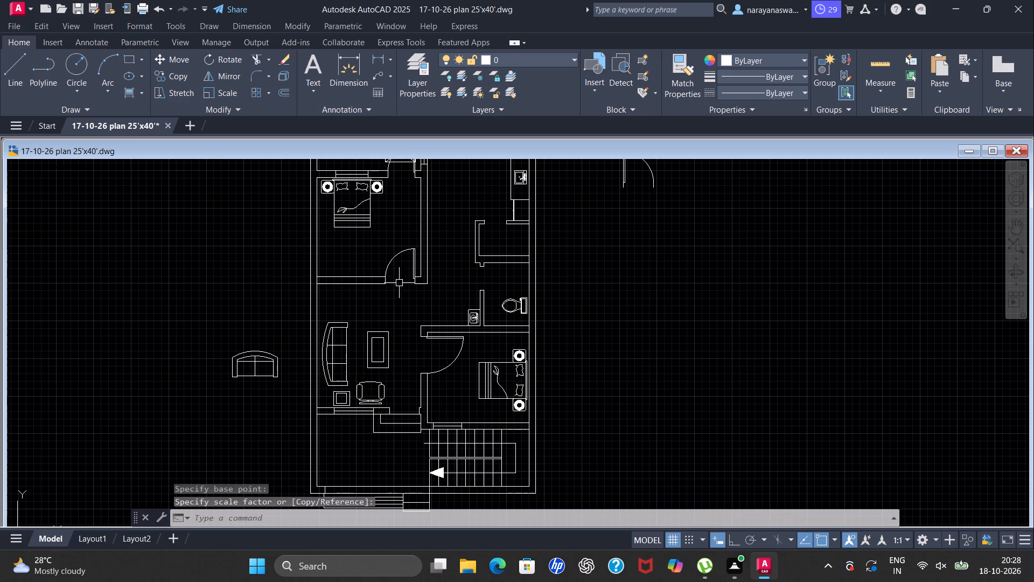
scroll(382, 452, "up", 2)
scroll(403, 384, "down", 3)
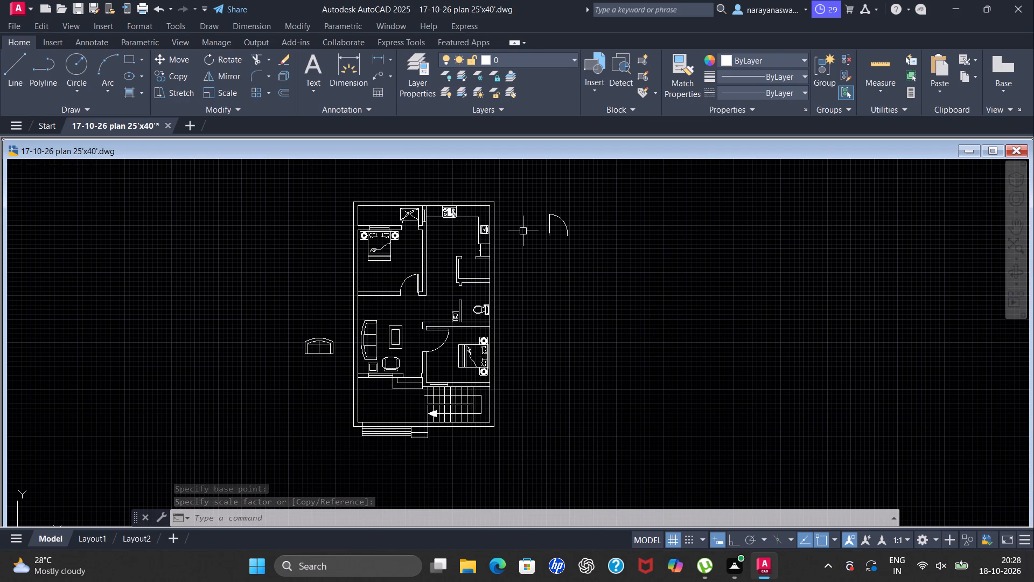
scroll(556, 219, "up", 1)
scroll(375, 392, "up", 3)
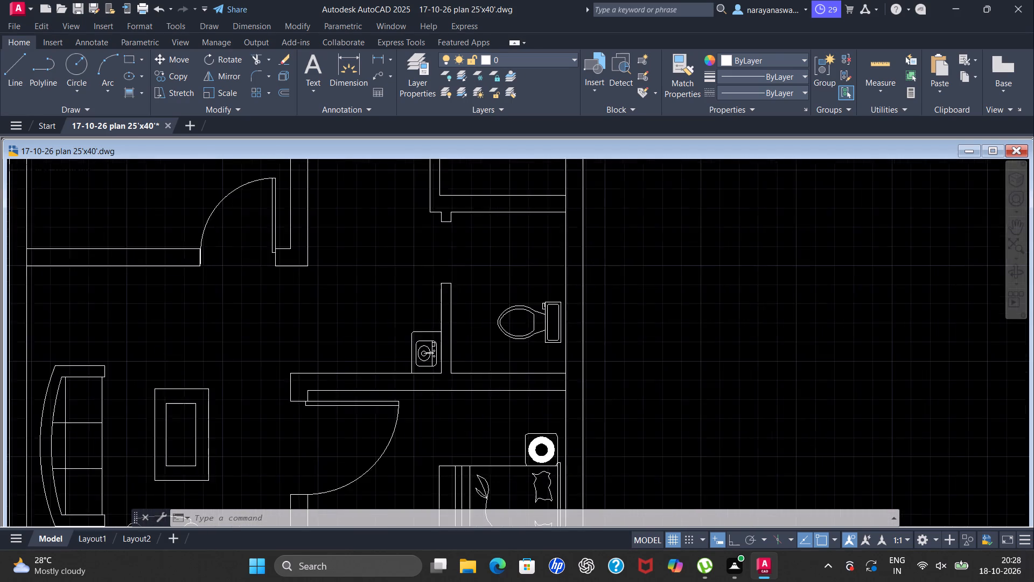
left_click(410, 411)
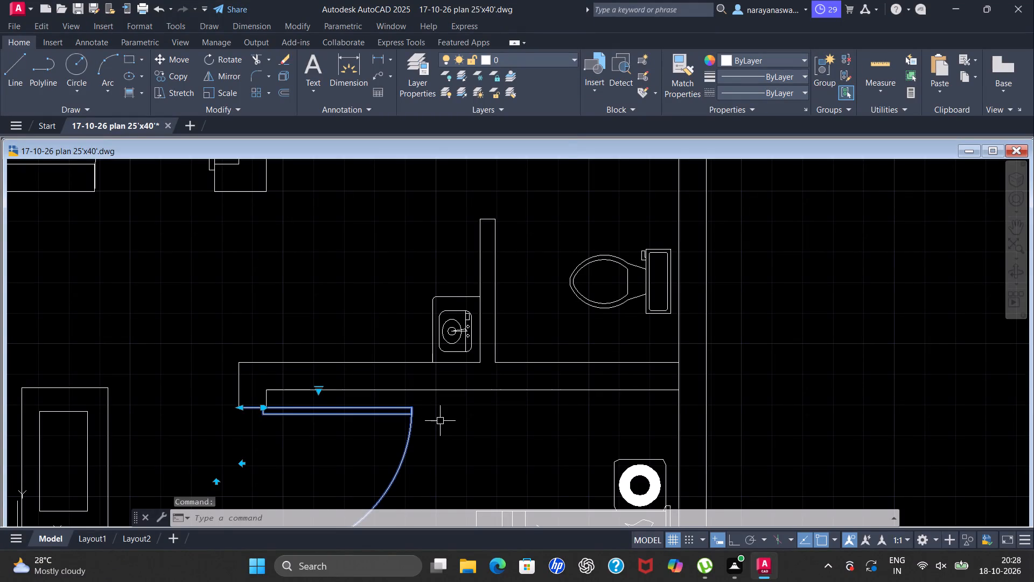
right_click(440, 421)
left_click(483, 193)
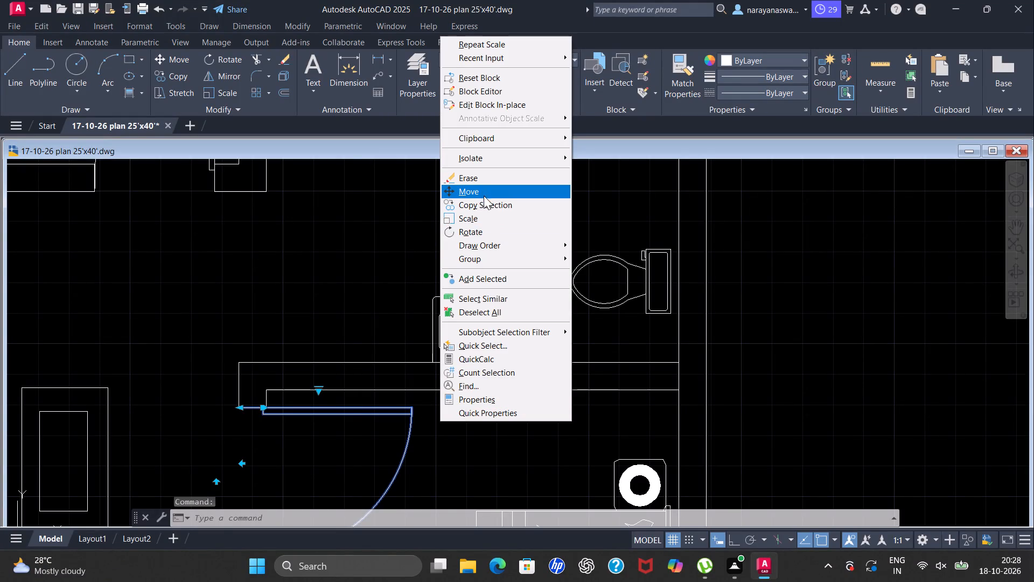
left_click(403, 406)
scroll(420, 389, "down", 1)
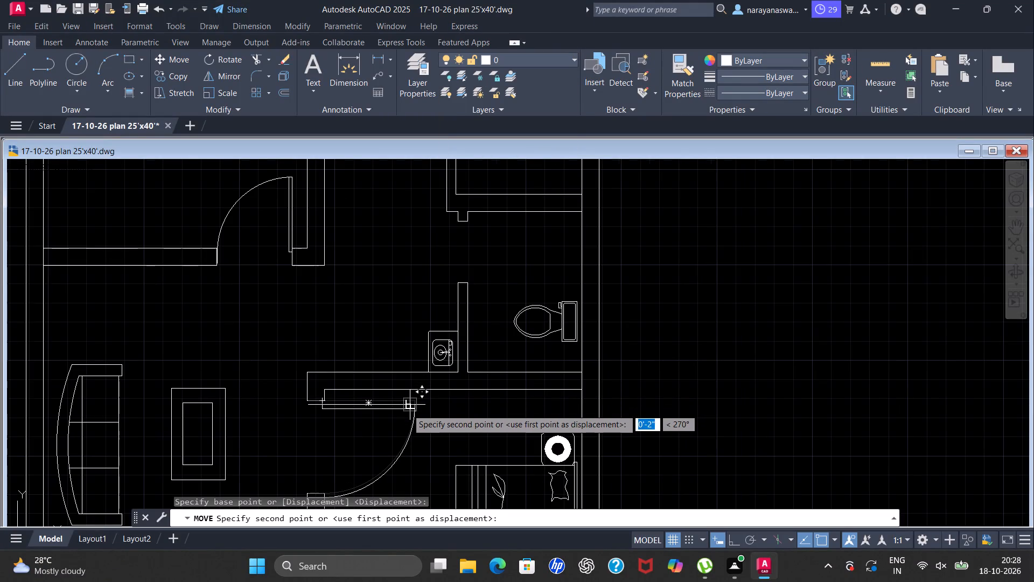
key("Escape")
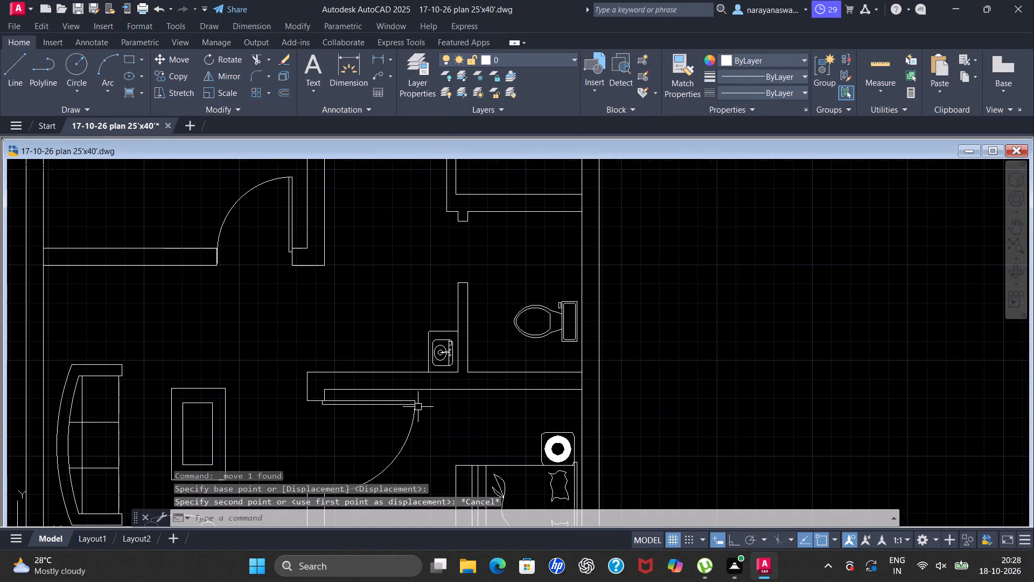
Copy the lower bedroom's door to the bathroom opening, with its leaf against the wall stub above the opening.
left_click(410, 403)
right_click(425, 401)
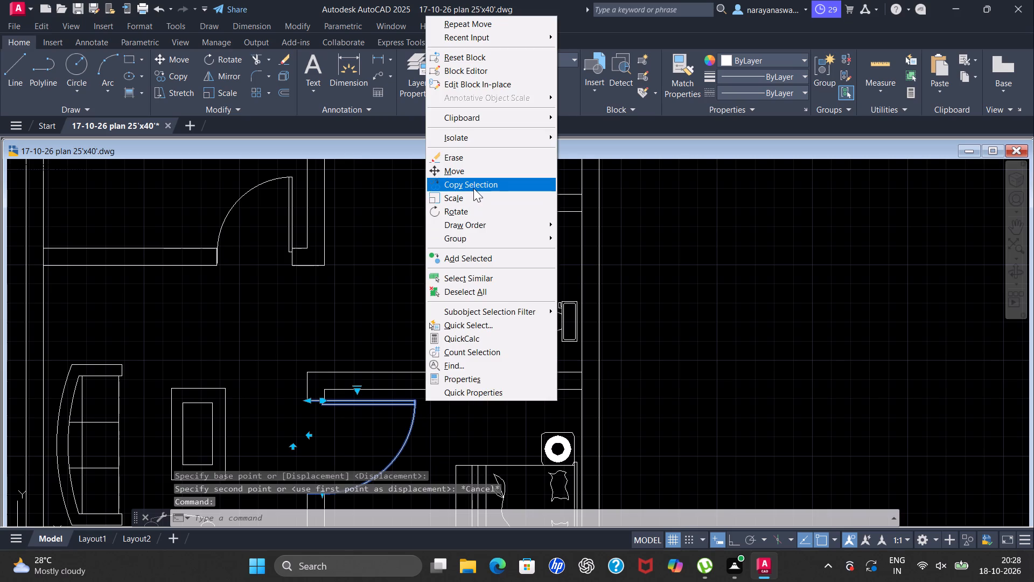
left_click(474, 186)
left_click(417, 409)
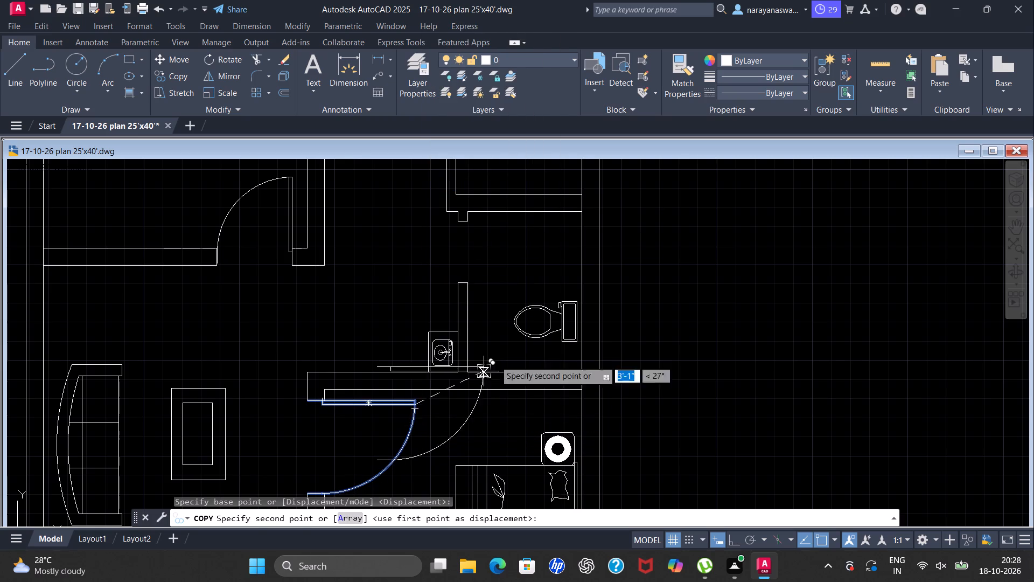
scroll(551, 210, "up", 2)
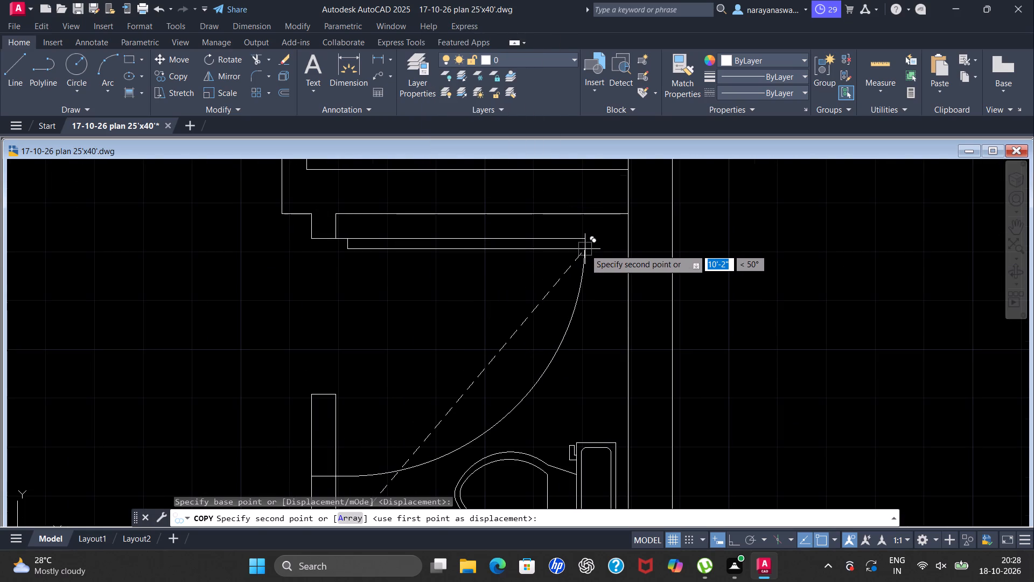
left_click(585, 249)
key("Escape")
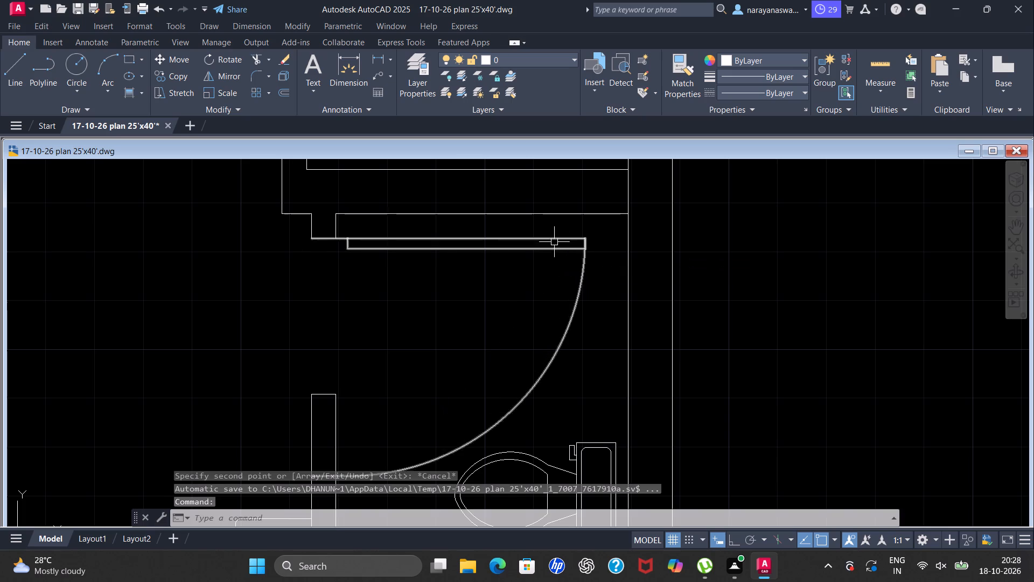
Scale the copied door down from its hinge-side corner so that it fits the bathroom opening.
left_click(557, 236)
right_click(599, 227)
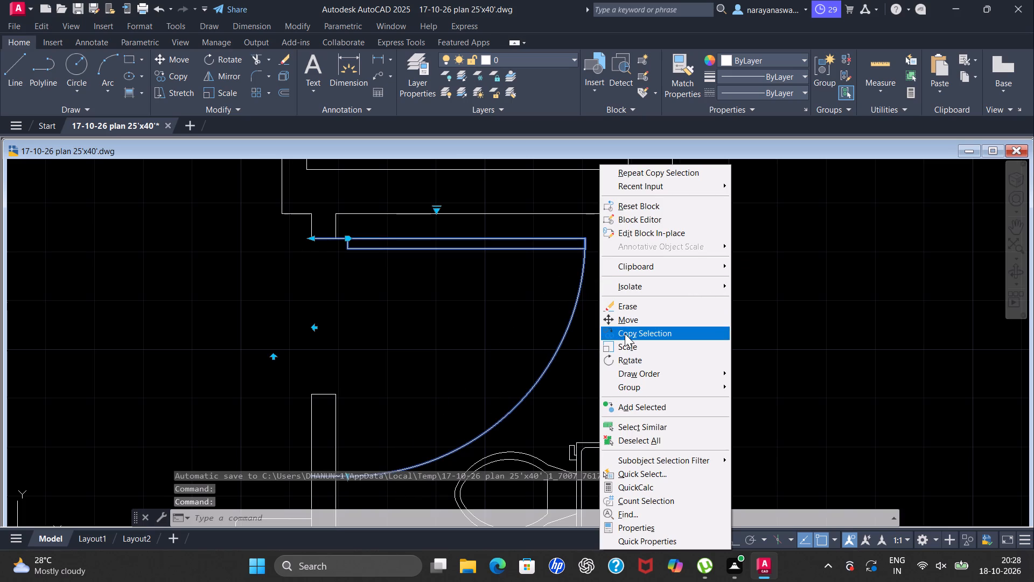
left_click(628, 344)
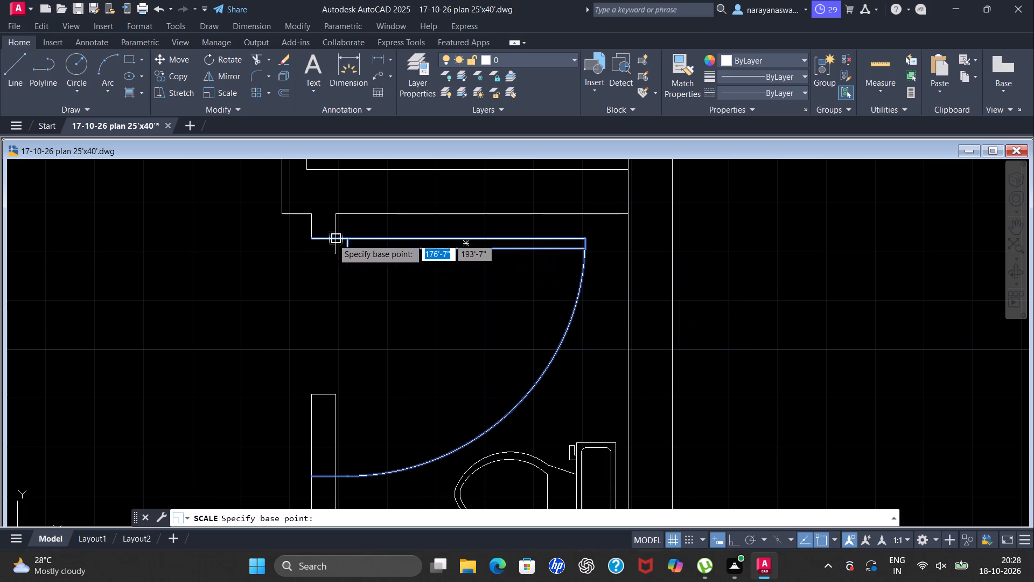
left_click(308, 241)
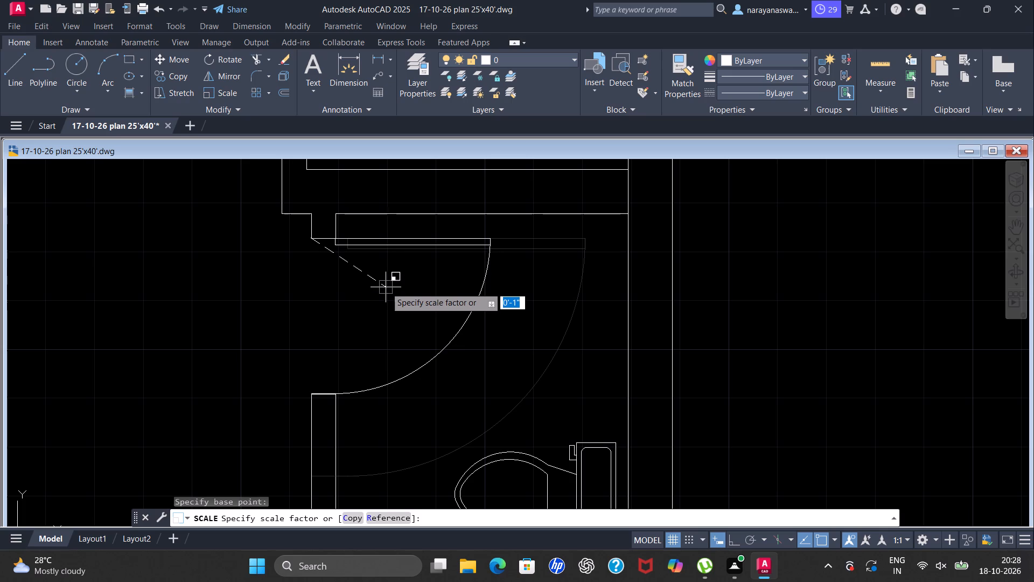
left_click(386, 287)
Erase the leftover door block outside the plan, beside the kitchen.
scroll(357, 322, "down", 5)
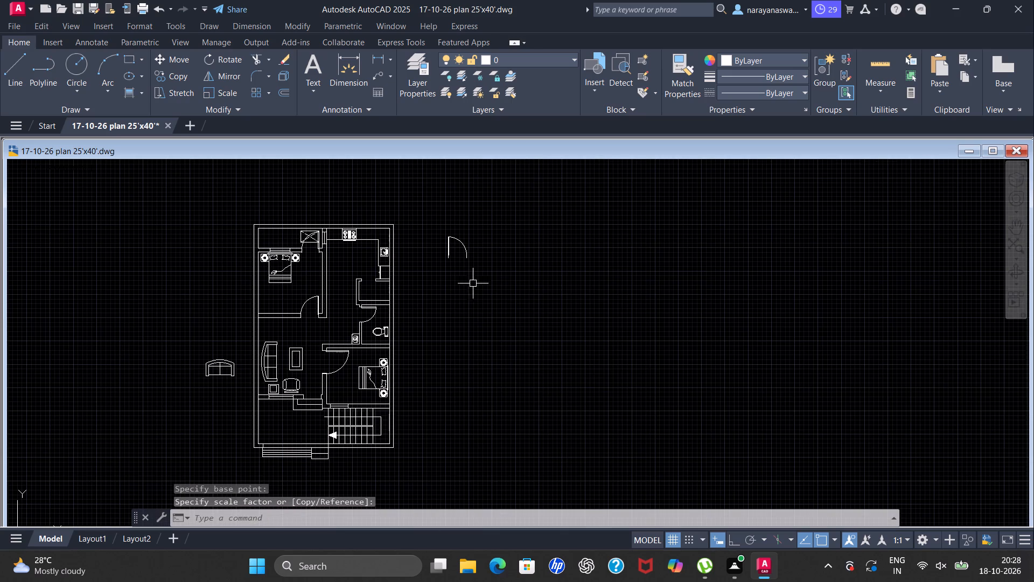
scroll(478, 240, "up", 2)
left_click_drag(479, 230, 462, 244)
left_click_drag(372, 341, 377, 340)
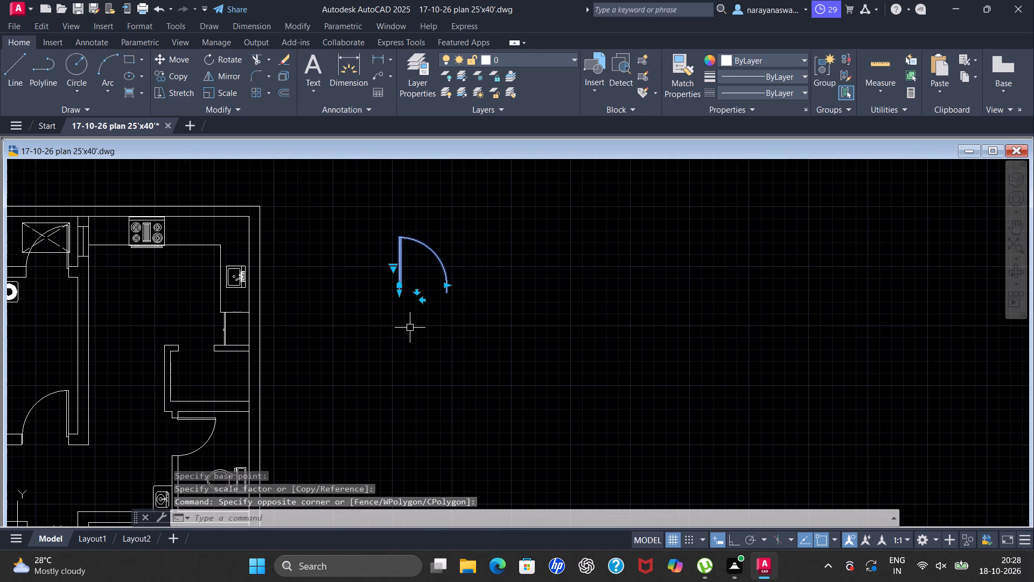
key("Escape")
left_click_drag(451, 226, 418, 266)
left_click(378, 329)
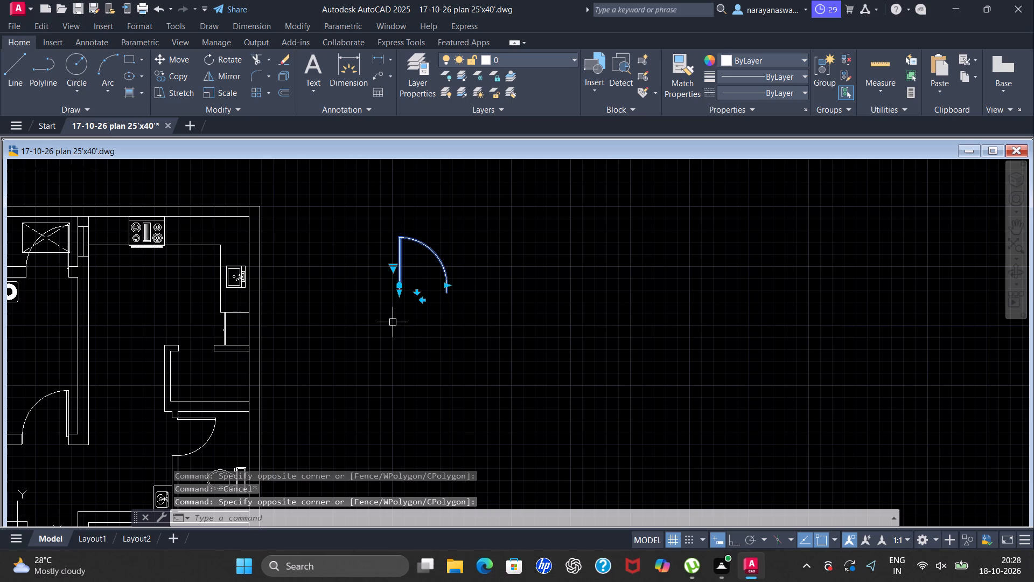
key("Delete")
Save the drawing.
scroll(400, 334, "down", 1)
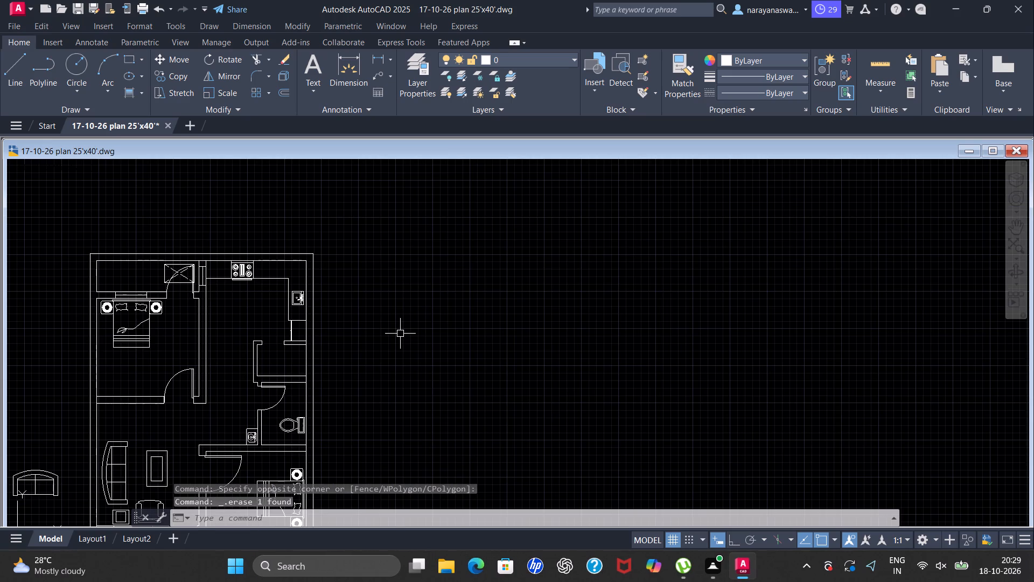
key("ctrl+s")
key("s")
key("Escape")
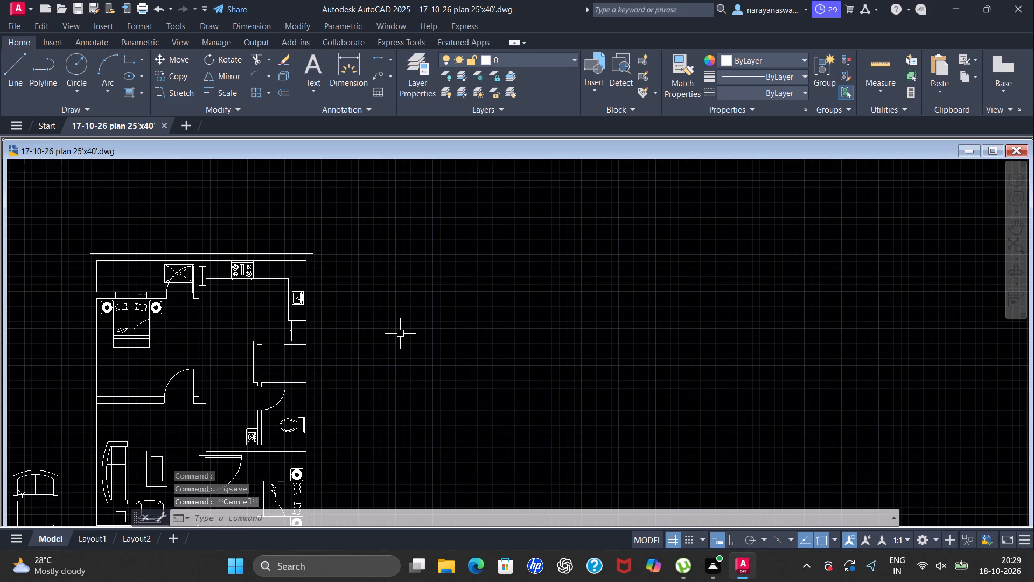
key("ctrl+s")
key("s")
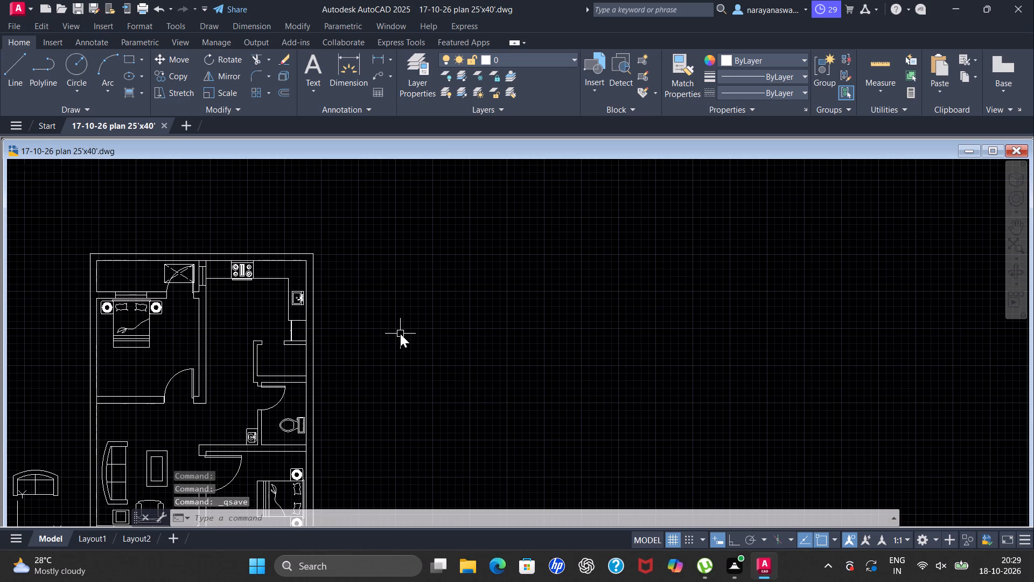
key("ctrl+s")
key("Escape")
key("ctrl+s")
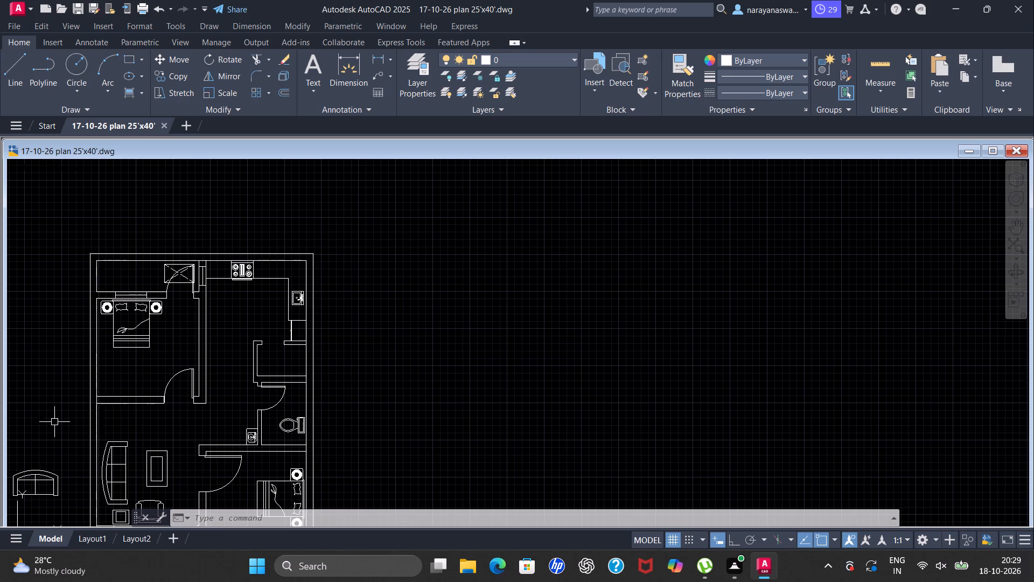
With Ortho on, draw a rectangular recess outline about 6'-11" long from the upper bedroom's left wall, returning down to its lower wall.
scroll(108, 417, "up", 1)
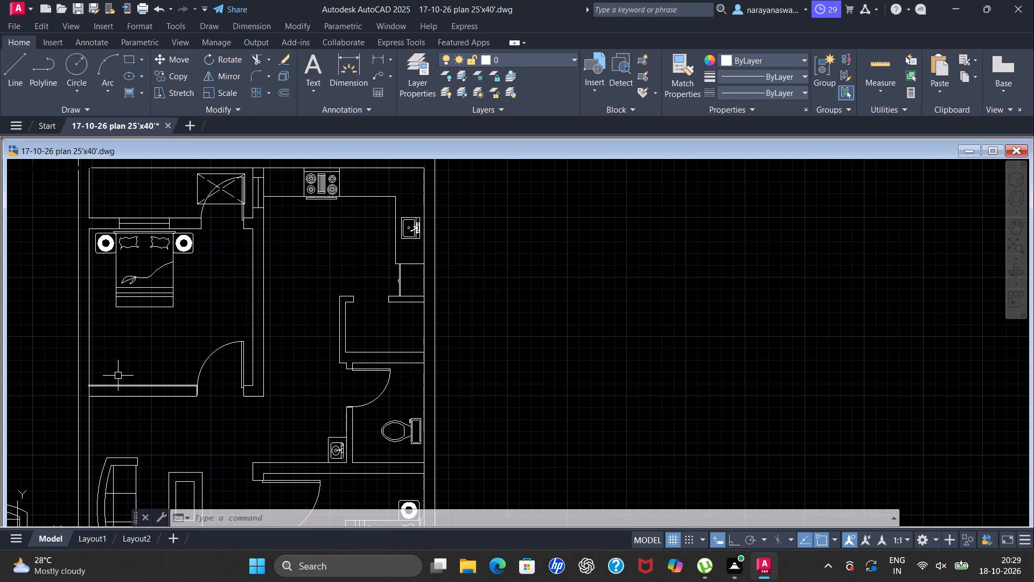
scroll(81, 395, "up", 2)
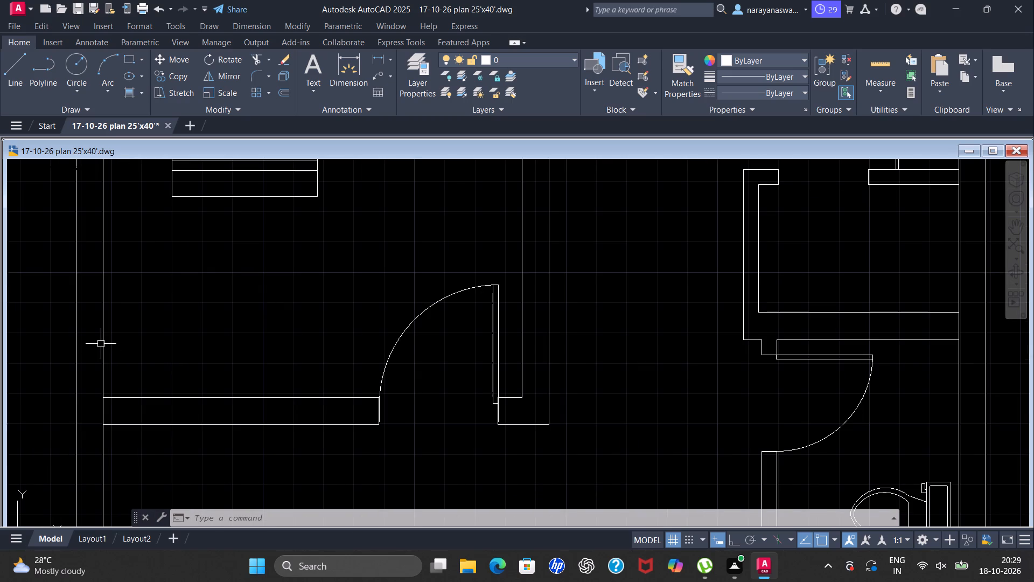
left_click(16, 66)
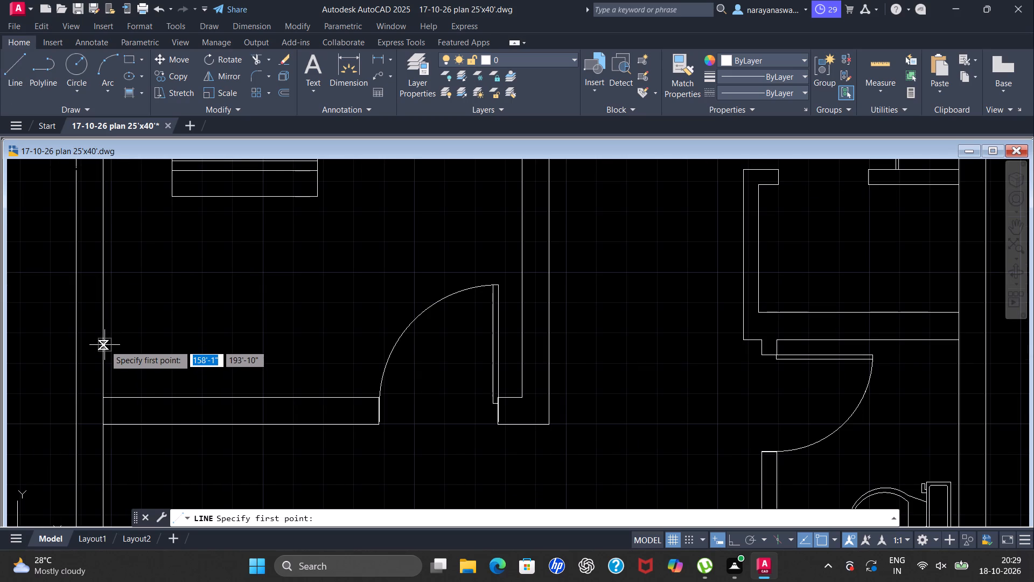
left_click(103, 346)
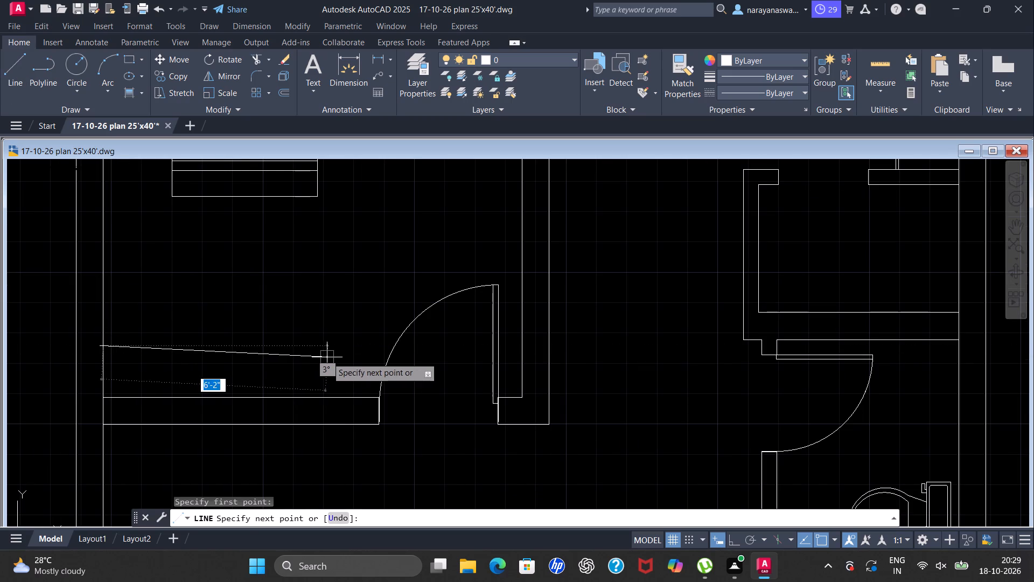
left_click(731, 538)
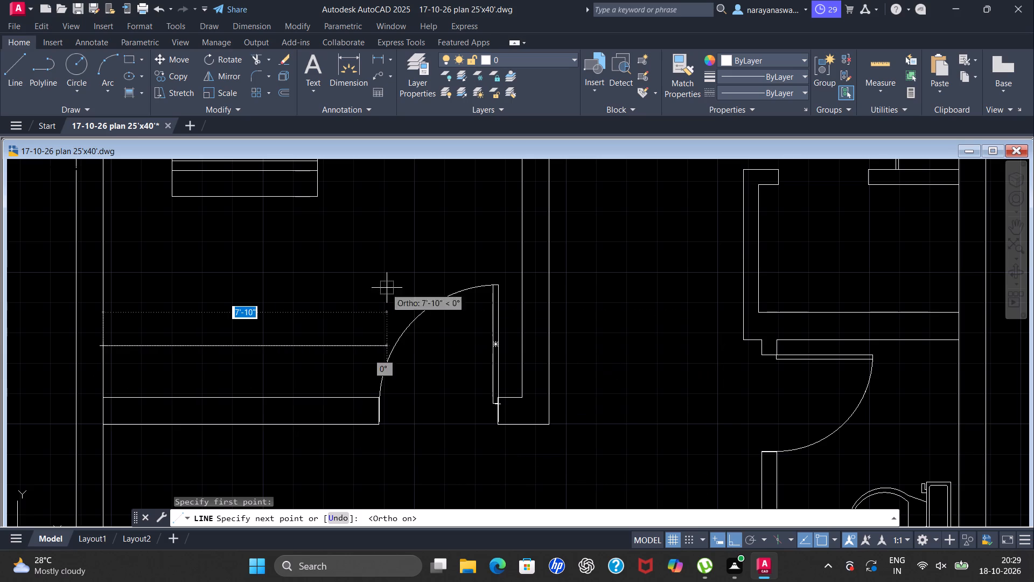
left_click(354, 347)
left_click(358, 395)
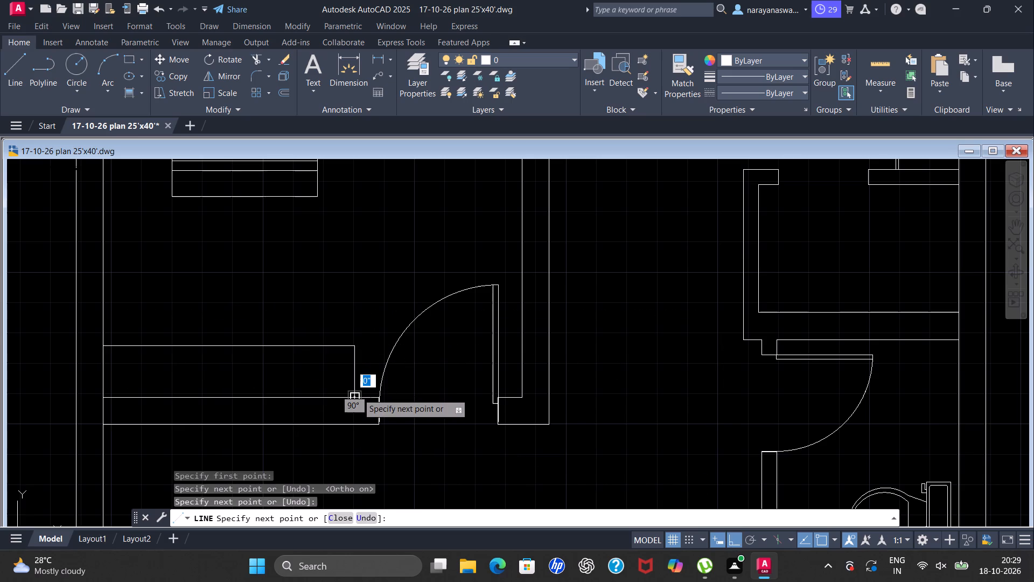
key("Escape")
Save the drawing.
scroll(278, 410, "down", 3)
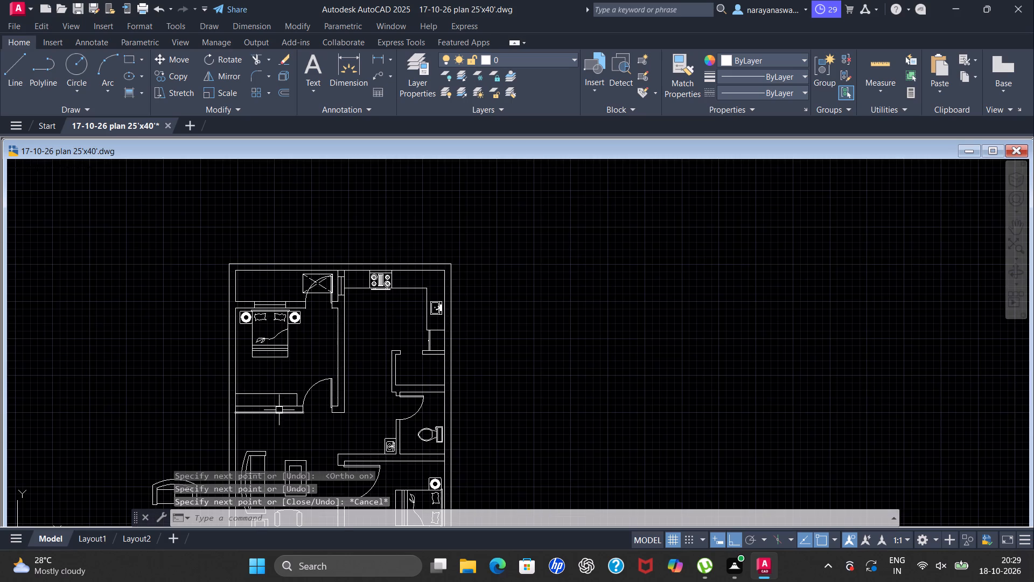
key("ctrl+s")
key("ctrl+s")
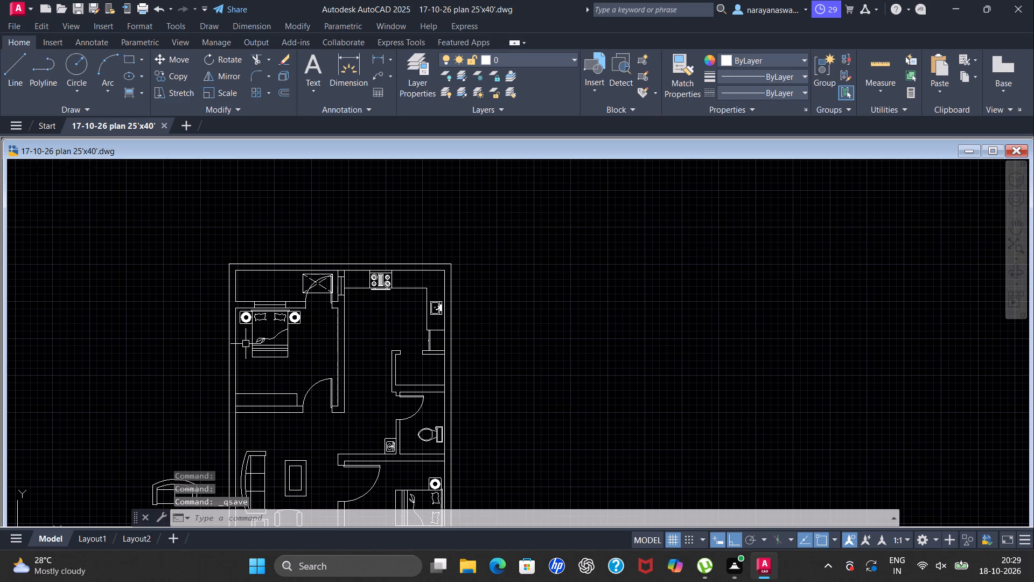
key("ctrl+s")
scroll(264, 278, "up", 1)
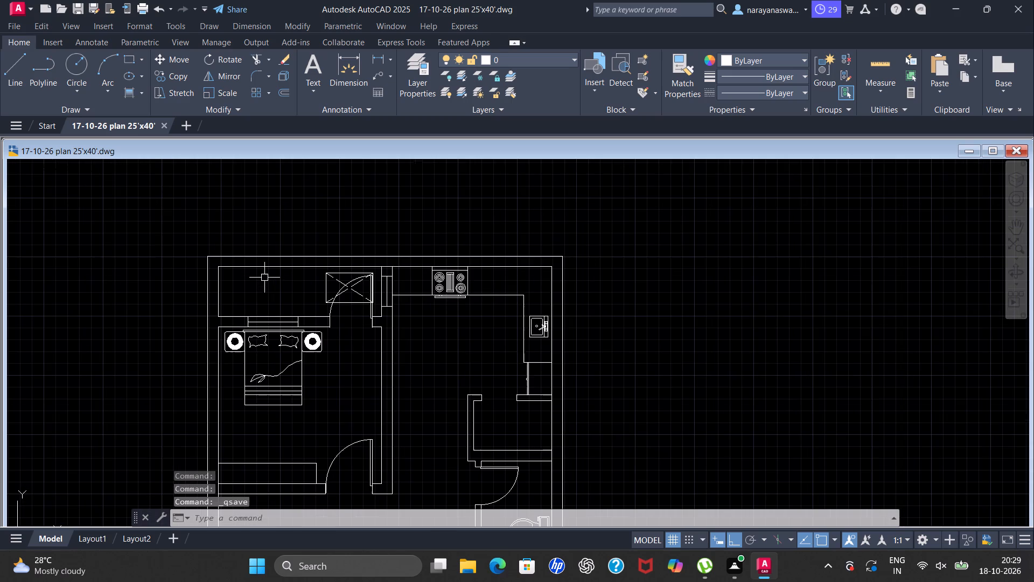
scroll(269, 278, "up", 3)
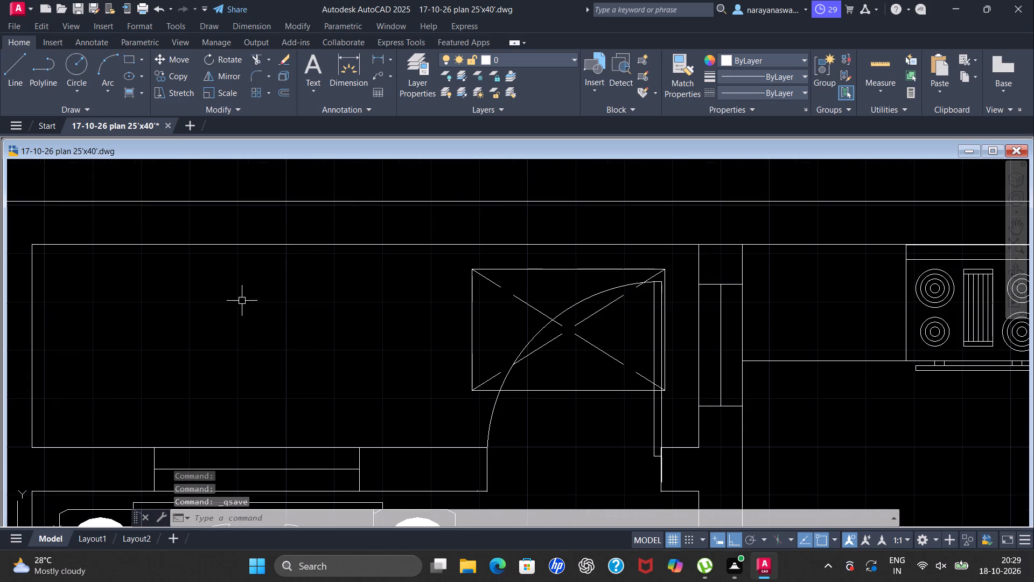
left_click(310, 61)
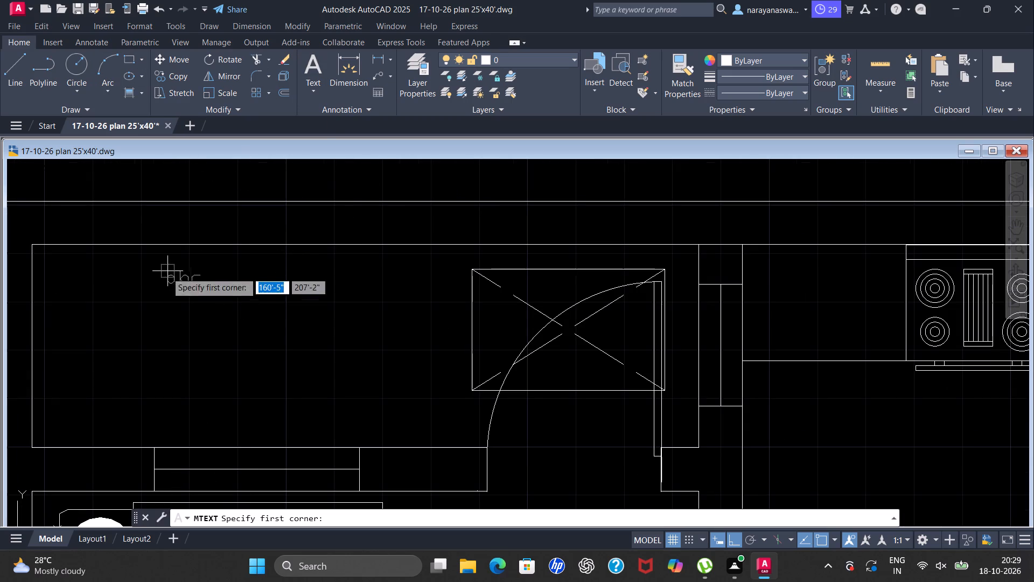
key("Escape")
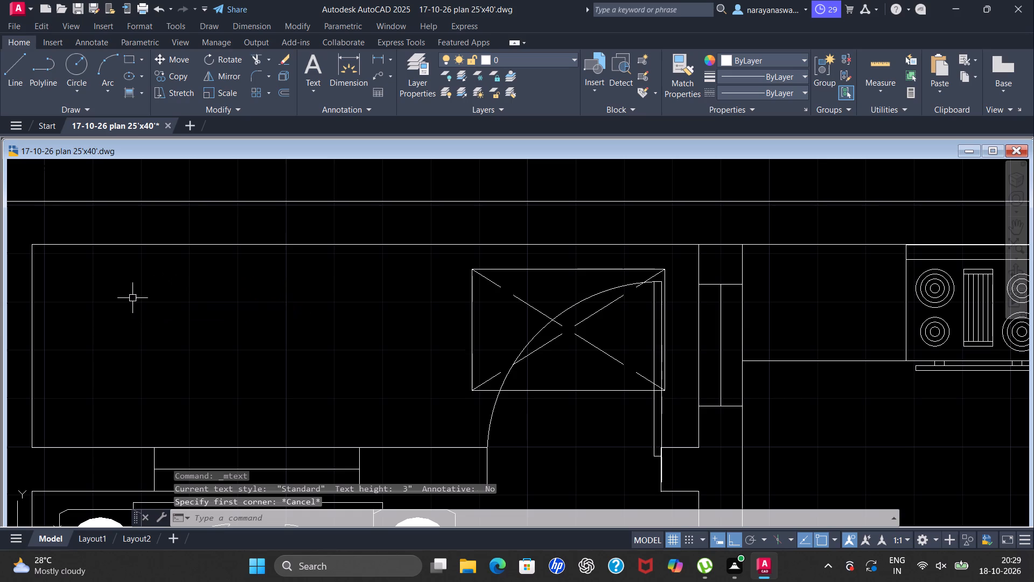
Set the Standard text style's font to Arial, save the style change and make the style current.
key("s")
key("t")
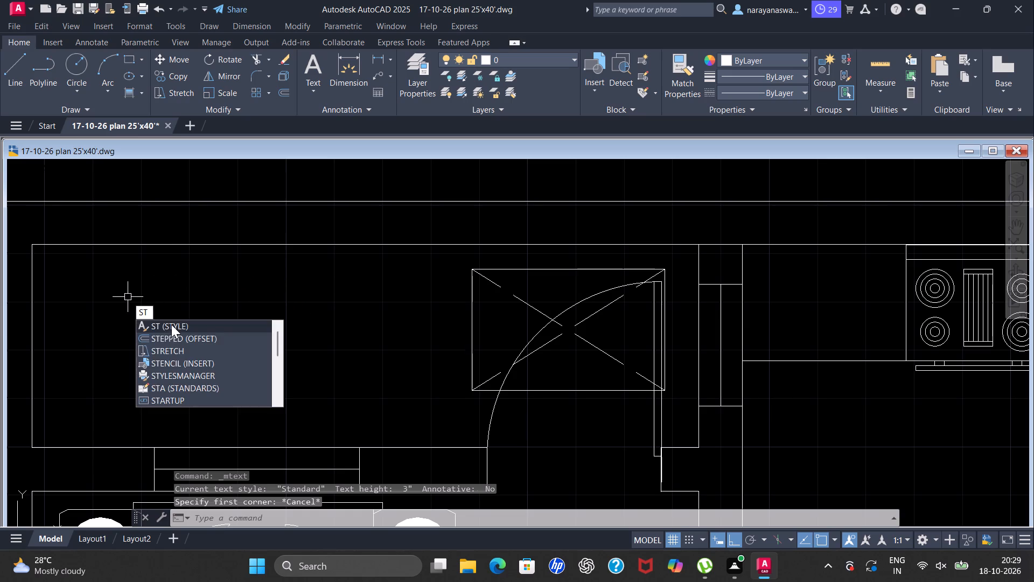
left_click(171, 324)
left_click(526, 233)
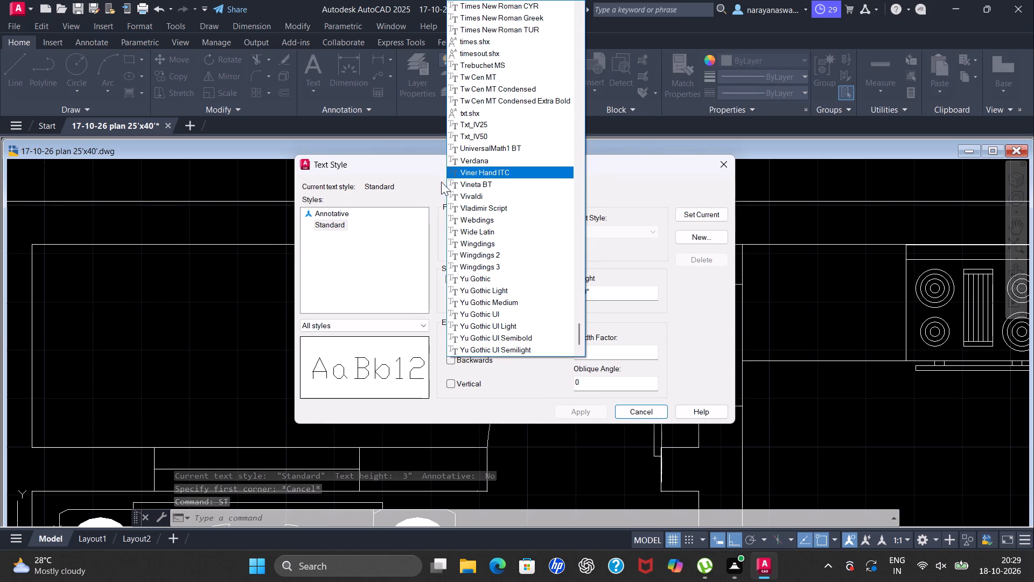
scroll(494, 45, "down", 2)
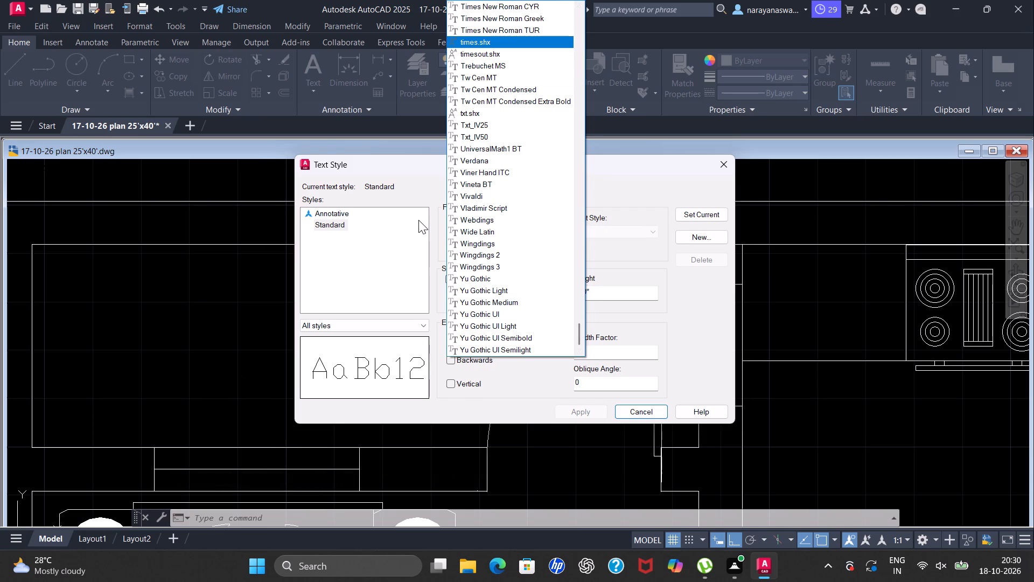
scroll(495, 120, "down", 3)
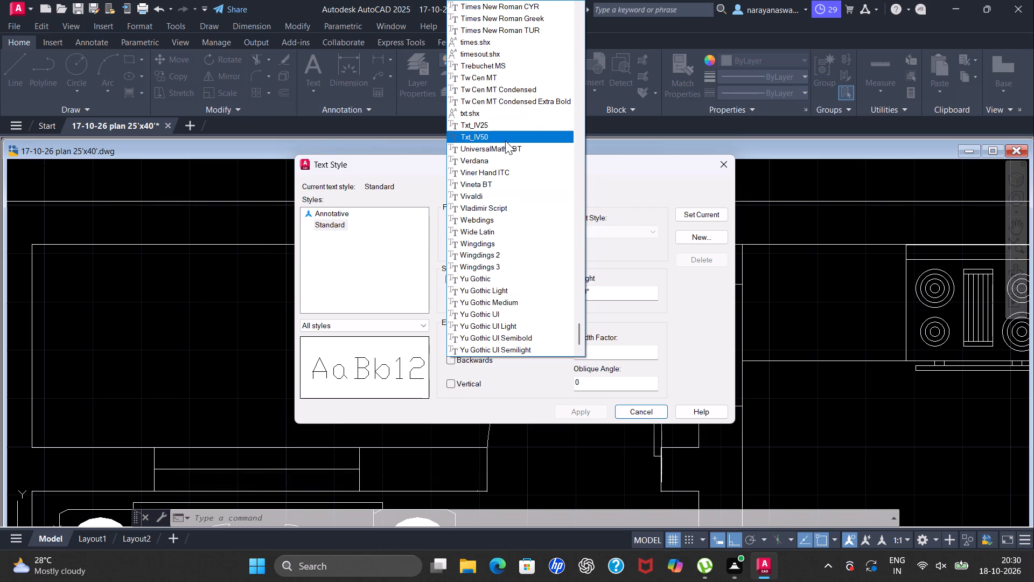
scroll(548, 151, "down", 5)
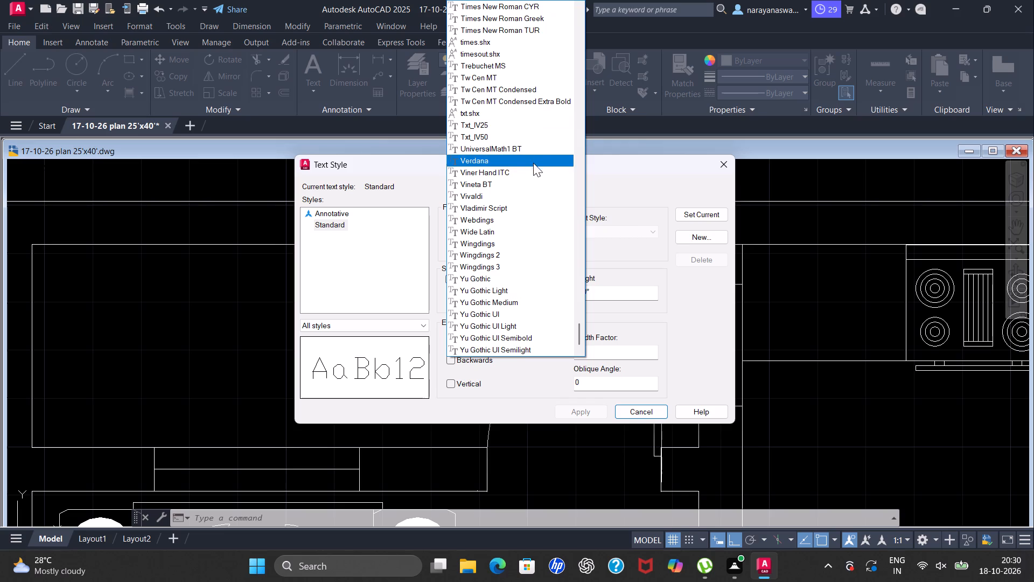
key("Escape")
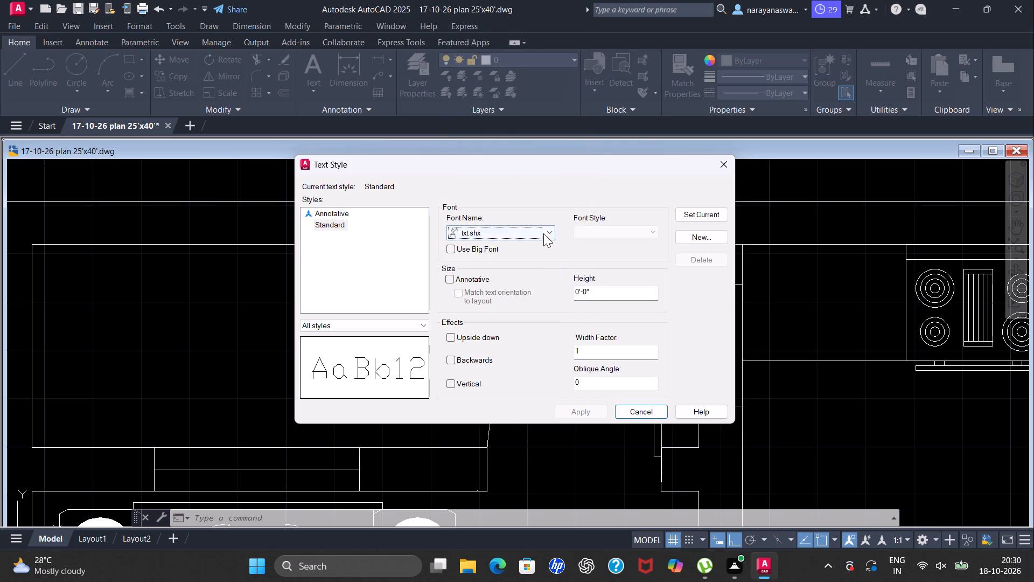
left_click(545, 233)
scroll(521, 214, "down", 2)
type("ari")
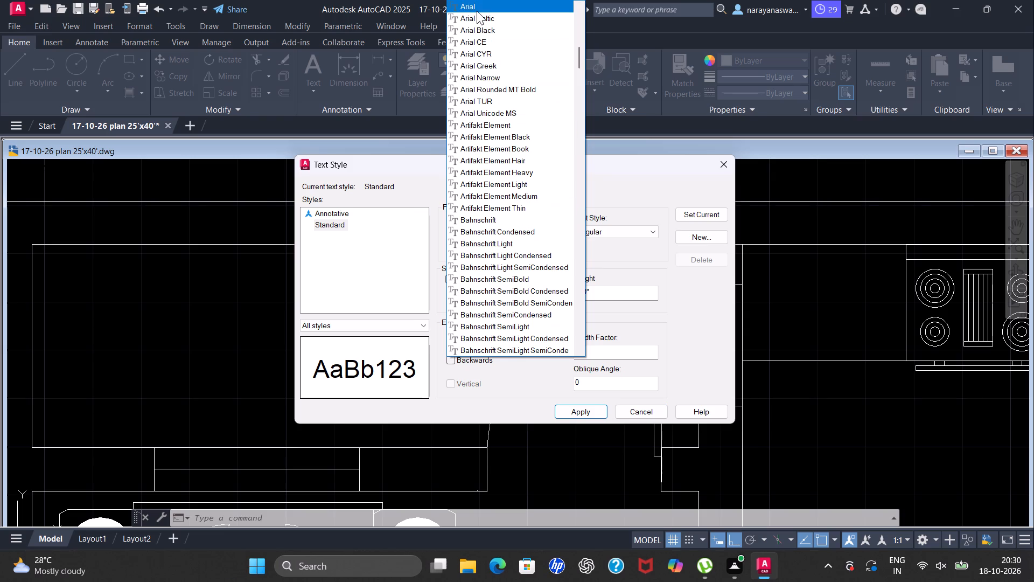
left_click(483, 9)
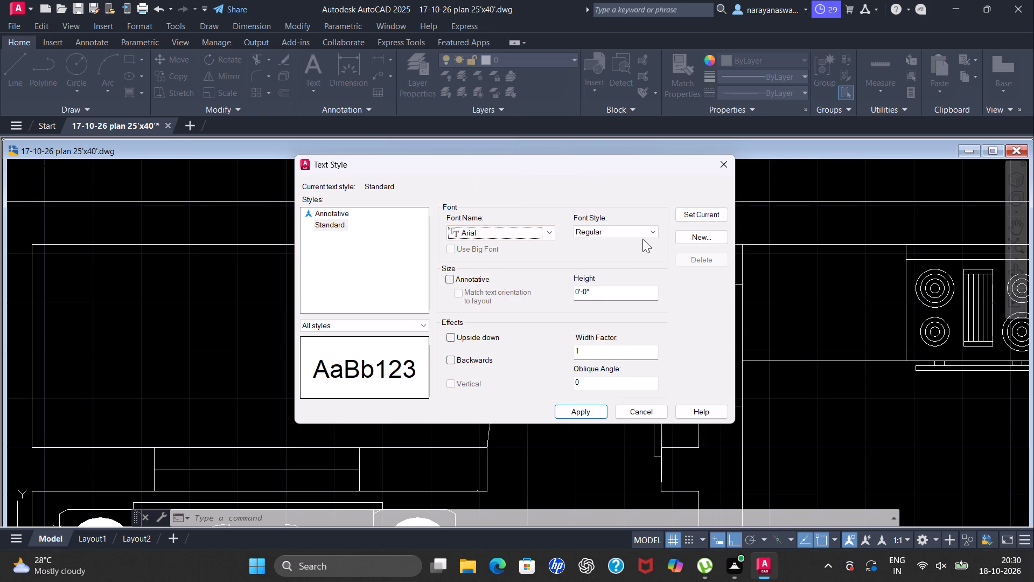
left_click(699, 210)
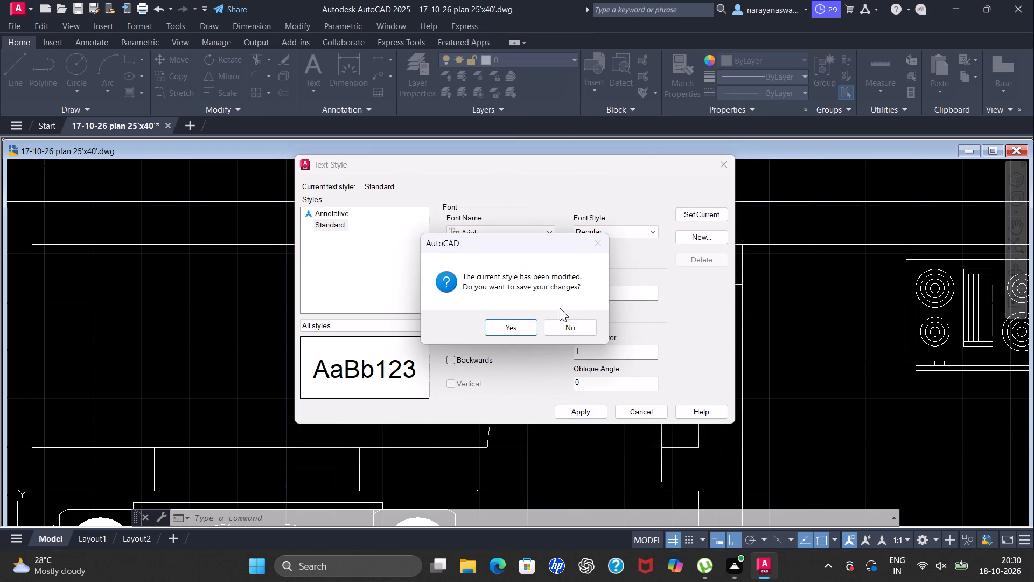
left_click(513, 324)
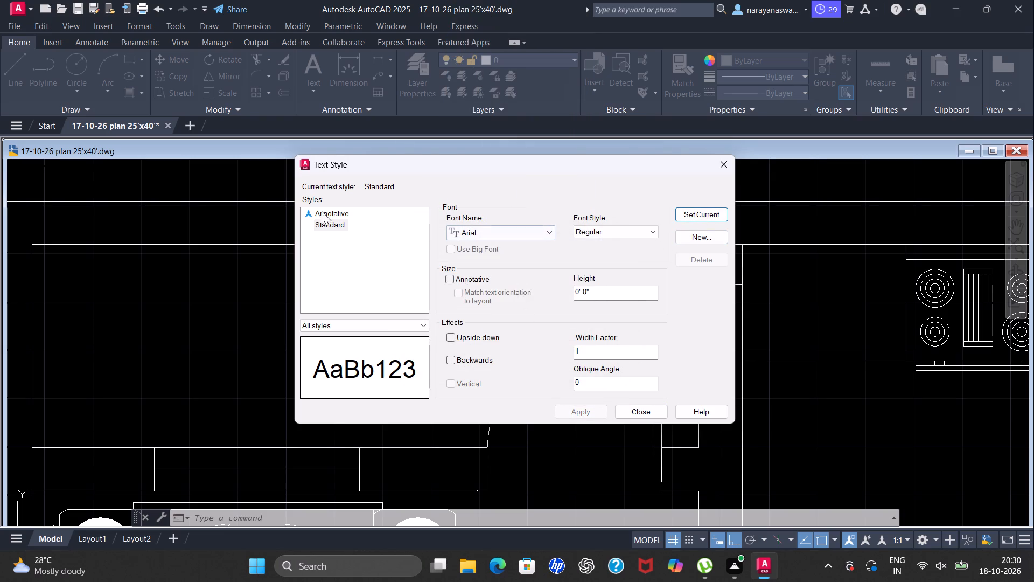
left_click(320, 218)
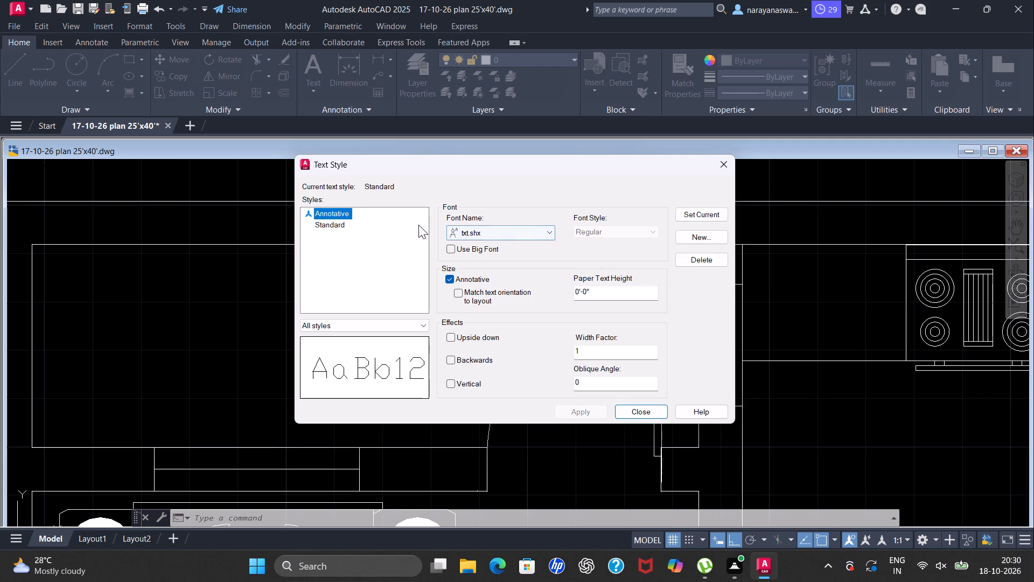
left_click(315, 222)
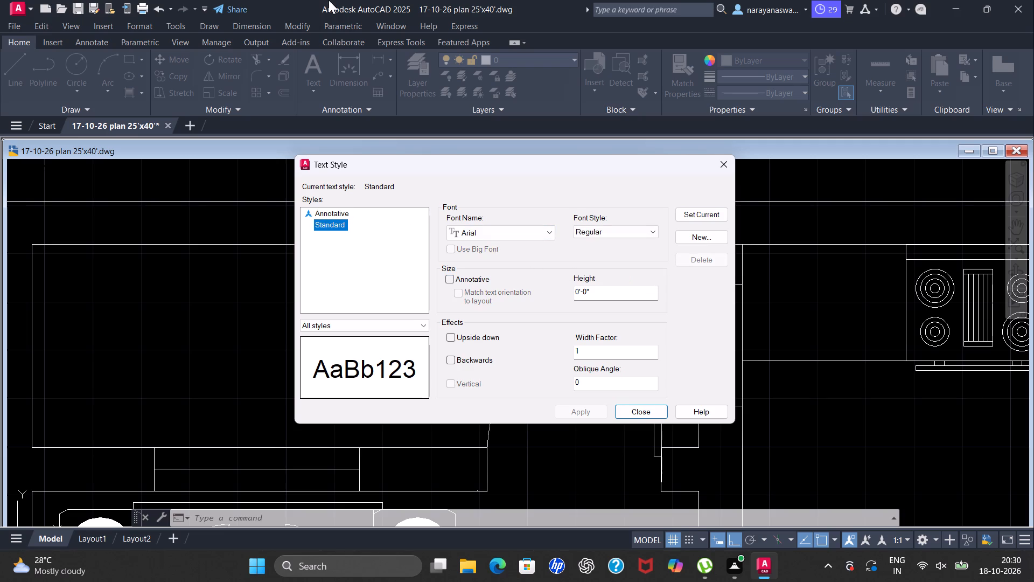
left_click(707, 216)
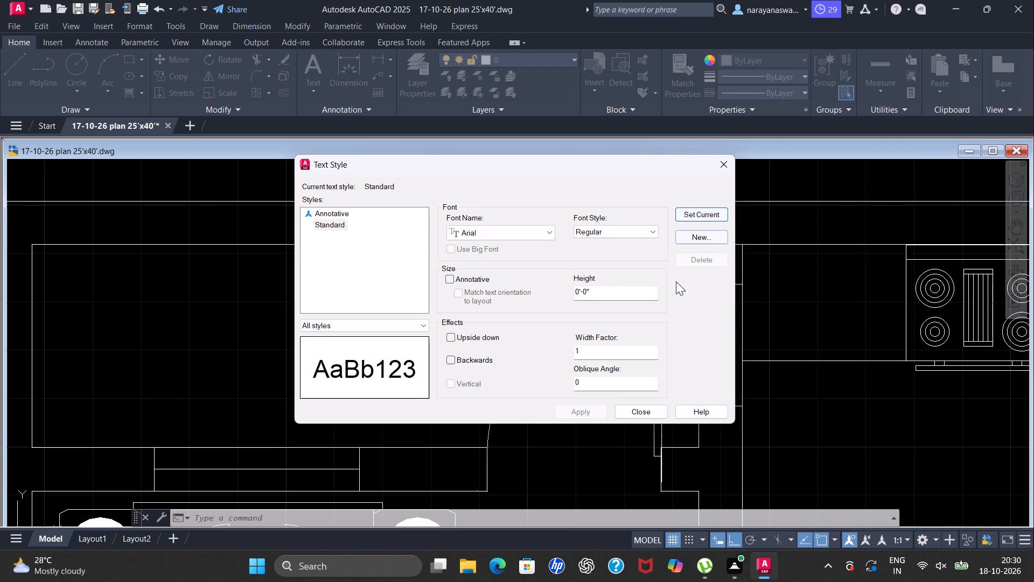
left_click(643, 411)
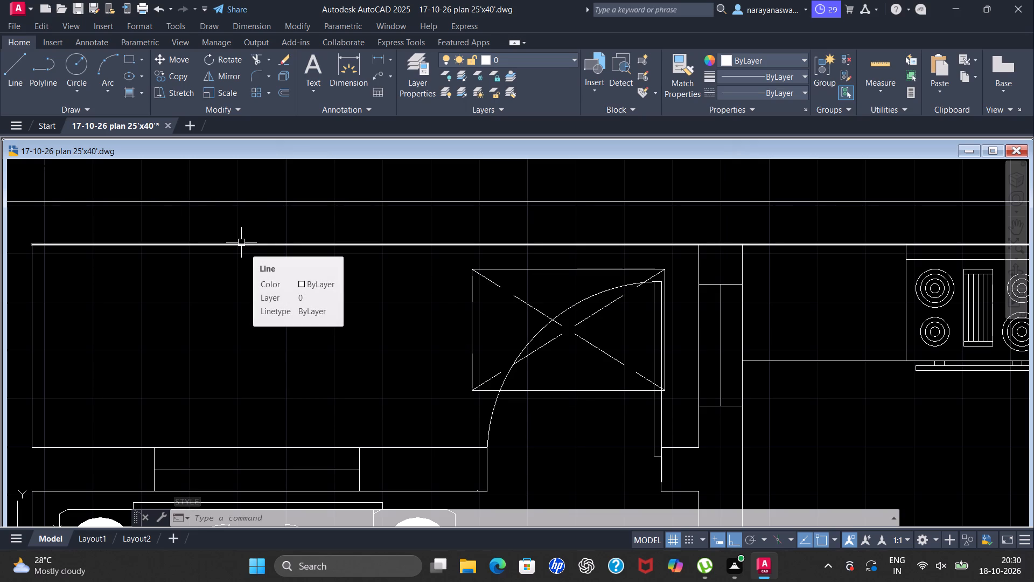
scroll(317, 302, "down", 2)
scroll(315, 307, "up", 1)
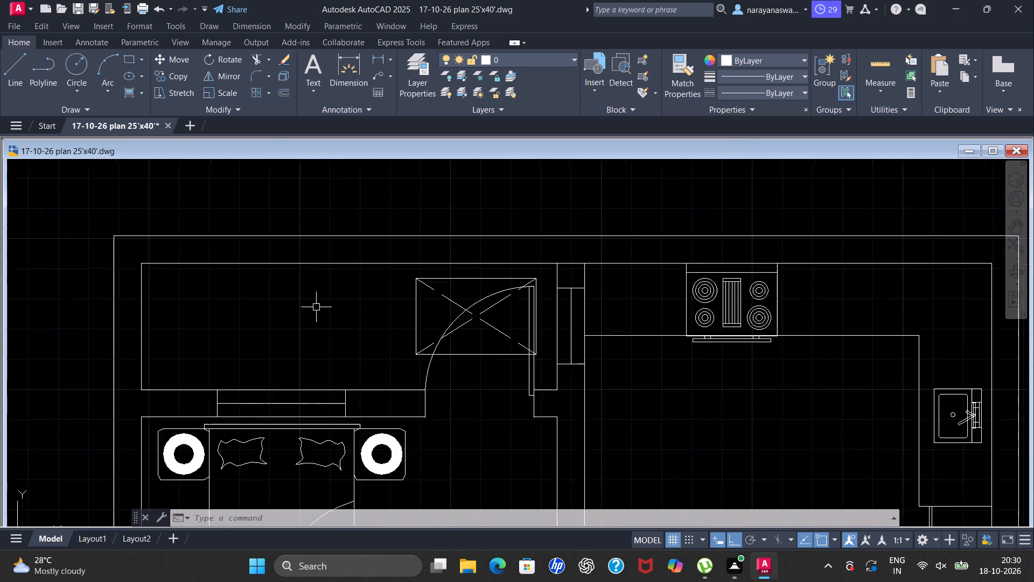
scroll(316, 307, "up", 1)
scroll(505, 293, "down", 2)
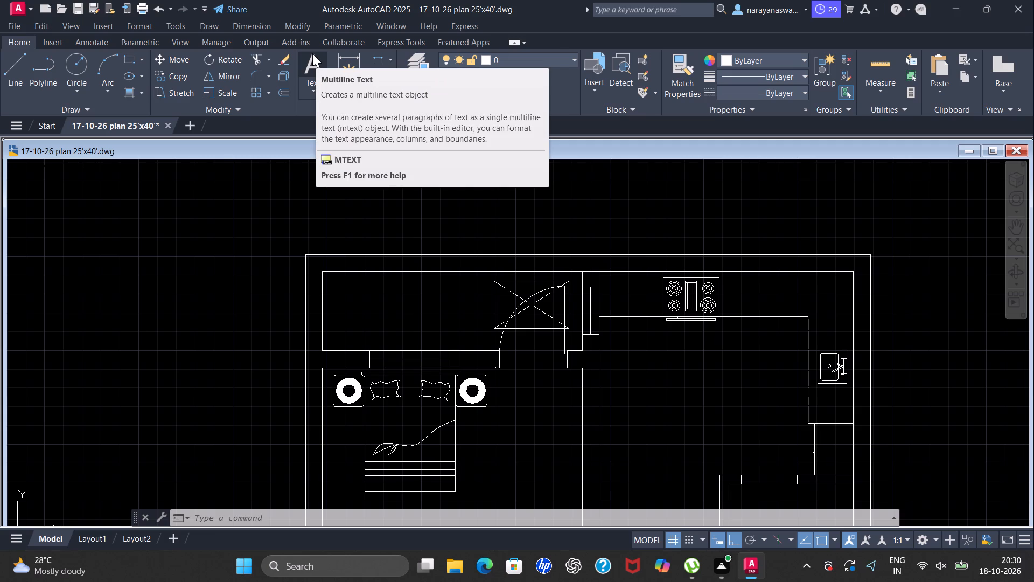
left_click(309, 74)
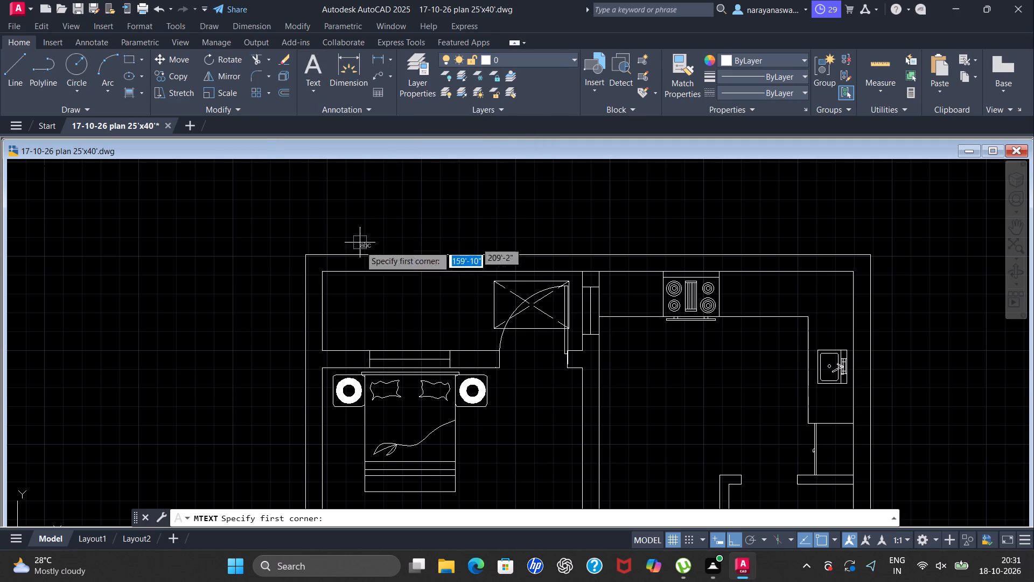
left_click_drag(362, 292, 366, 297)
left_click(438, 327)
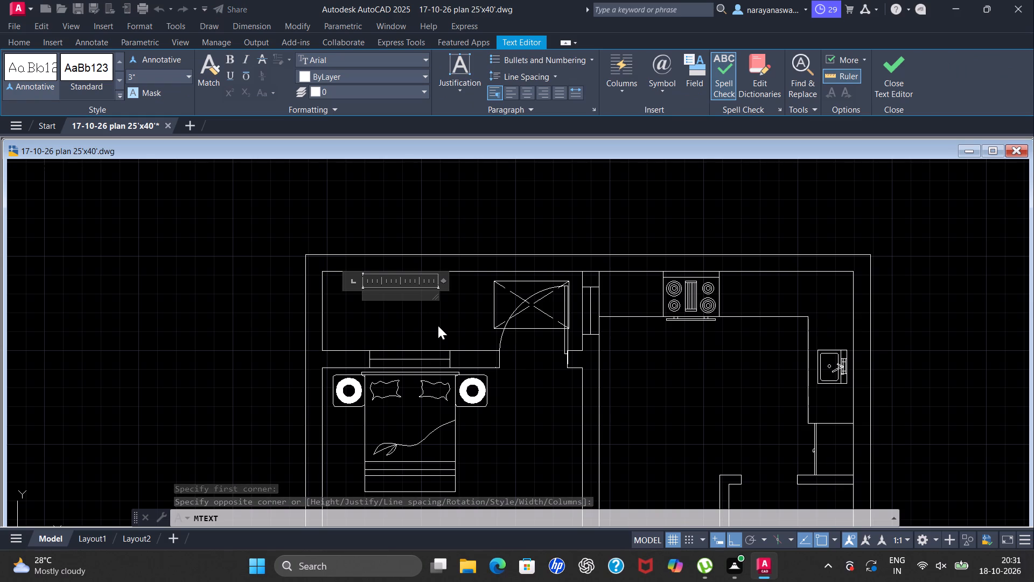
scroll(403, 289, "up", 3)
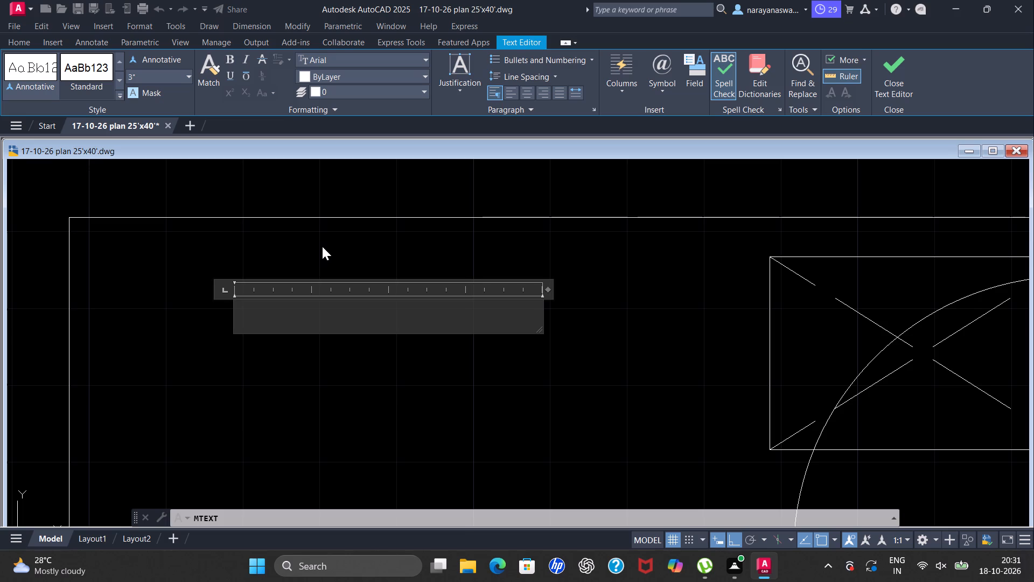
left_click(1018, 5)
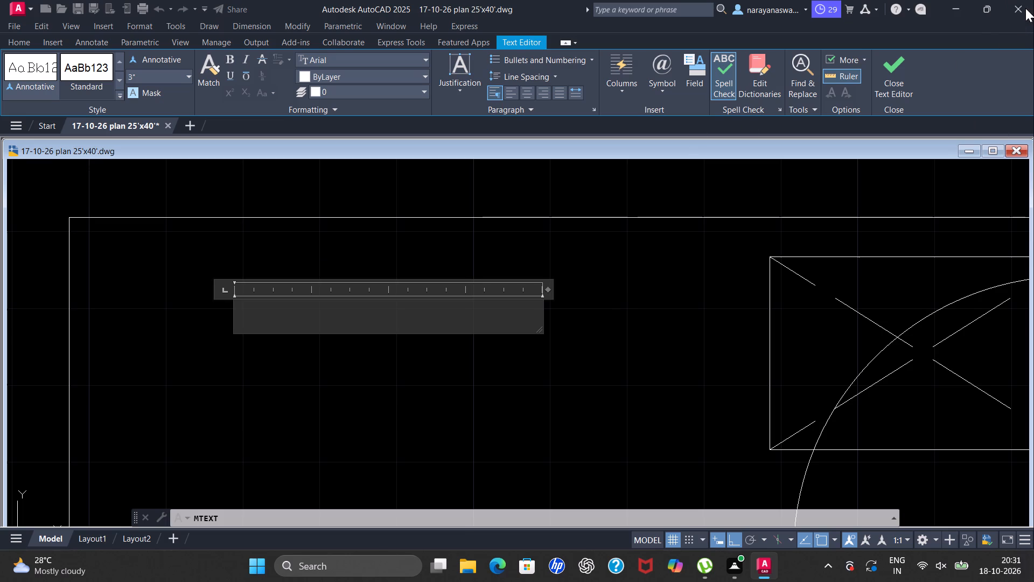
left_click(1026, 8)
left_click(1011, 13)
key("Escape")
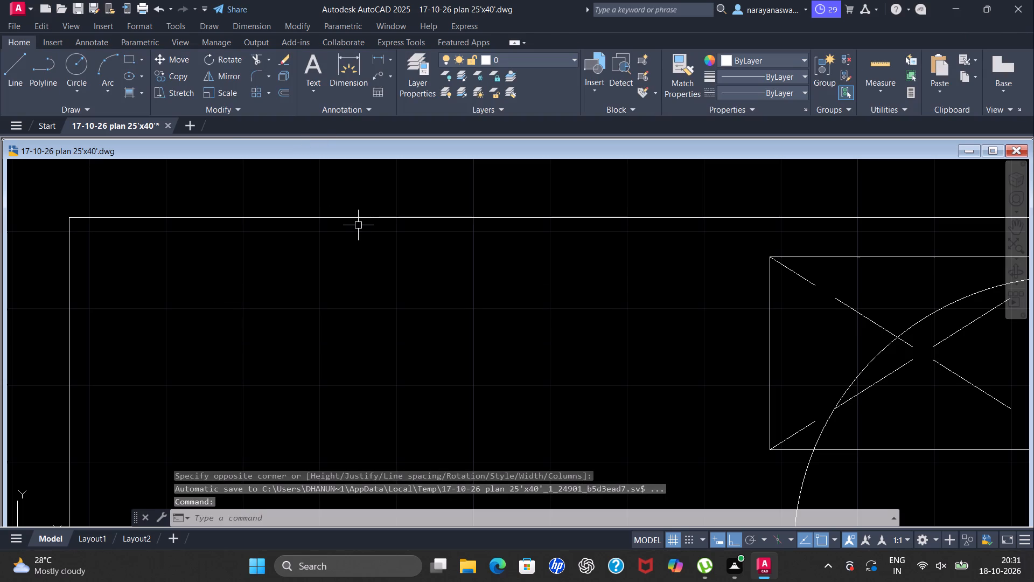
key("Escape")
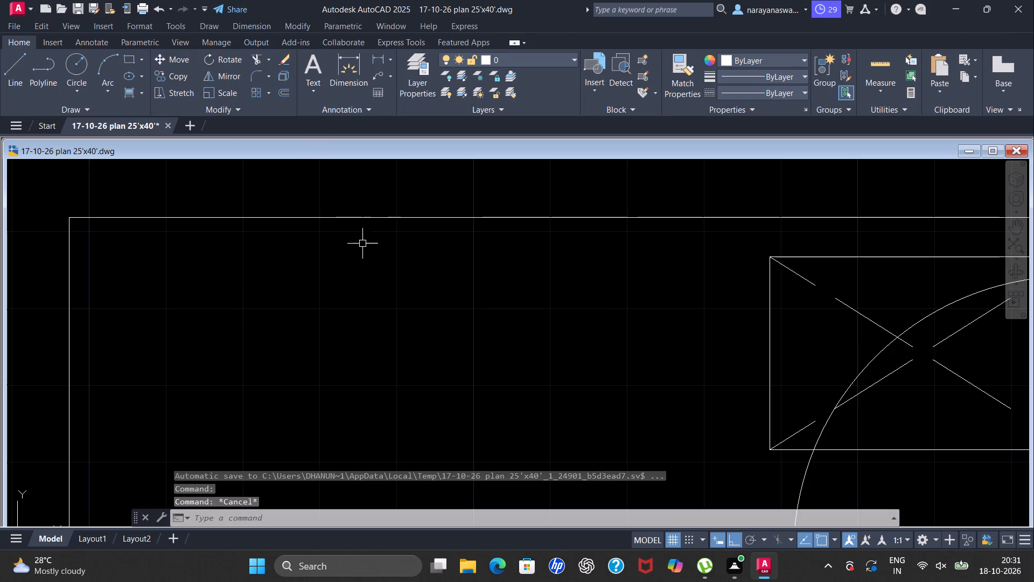
Save the drawing with the updated text style.
key("ctrl+s")
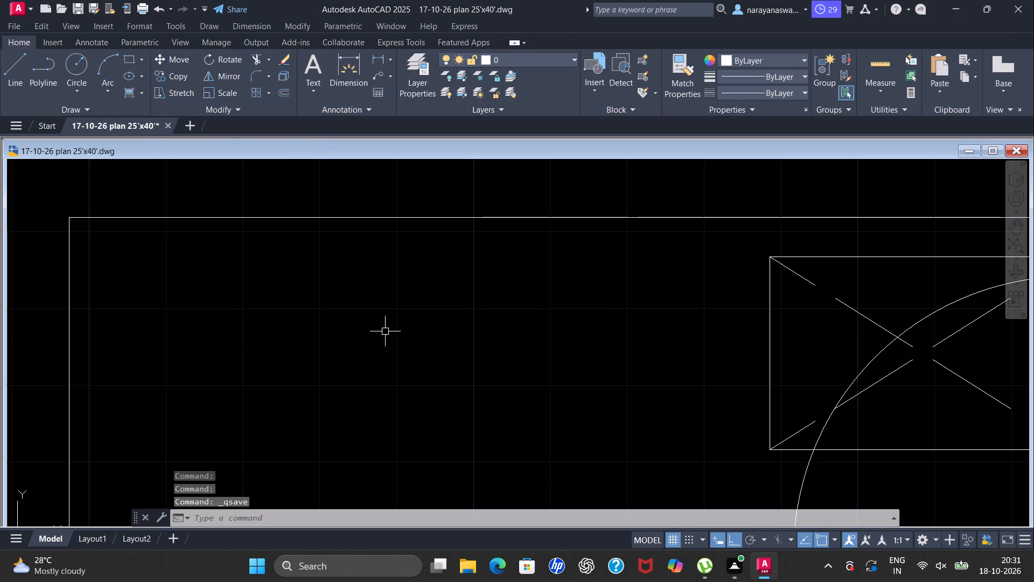
key("ctrl+s")
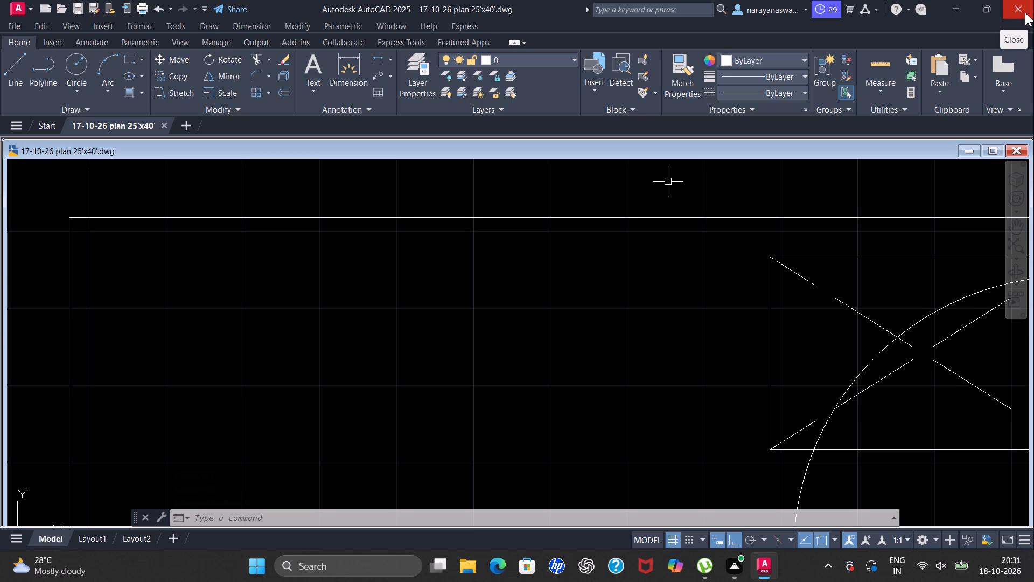
Close the application.
left_click(1025, 12)
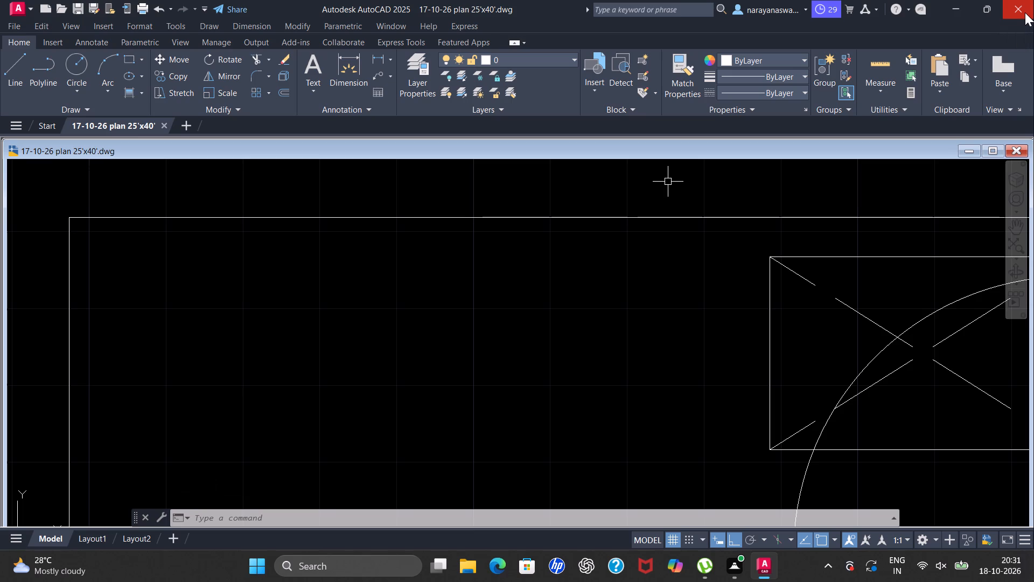
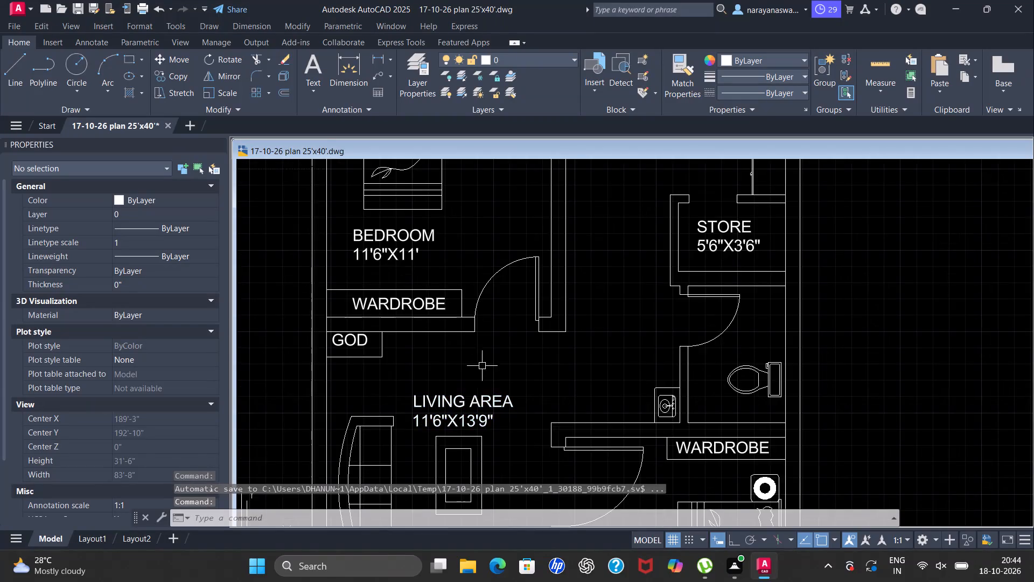
Delete the LIVING AREA room label and the 11'6"X11' BEDROOM label above the wardrobe next to GOD.
scroll(487, 345, "down", 2)
scroll(471, 357, "up", 2)
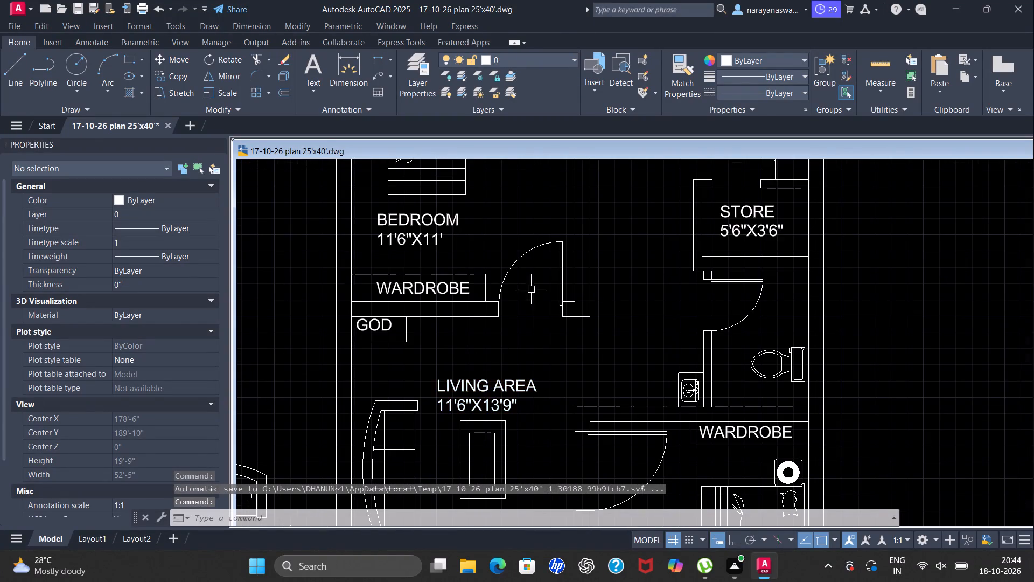
scroll(533, 256, "down", 2)
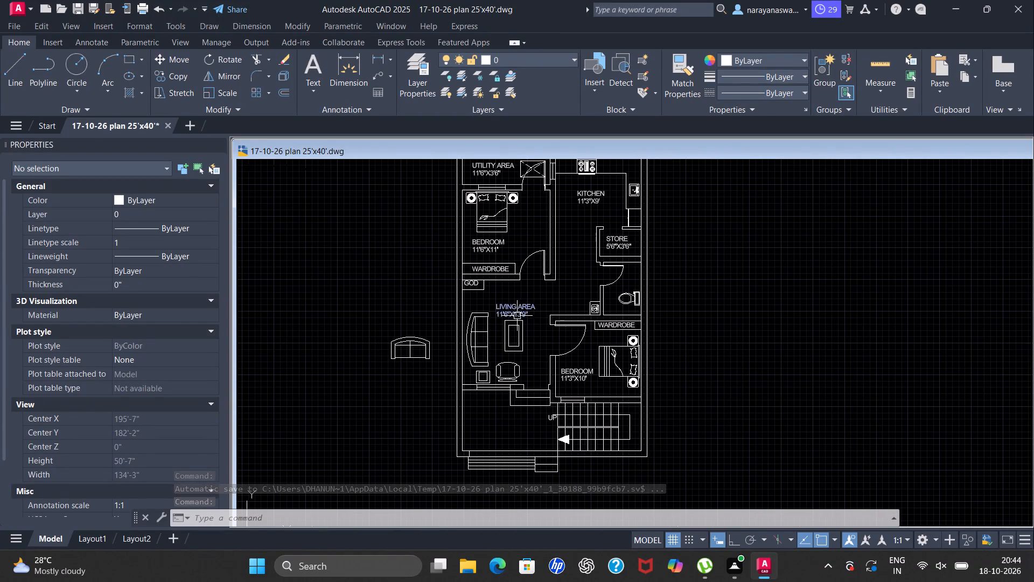
left_click(516, 315)
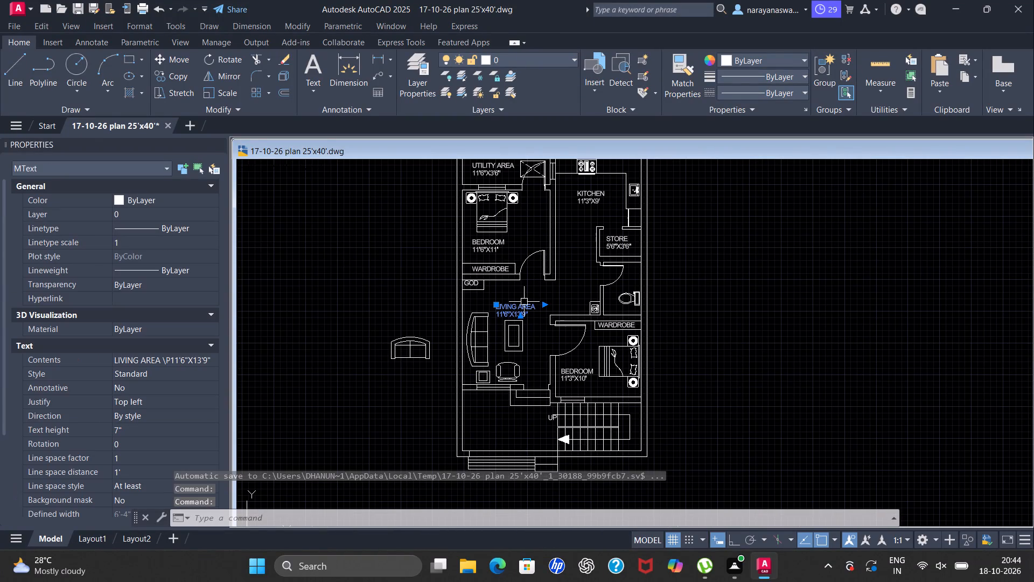
key("Delete")
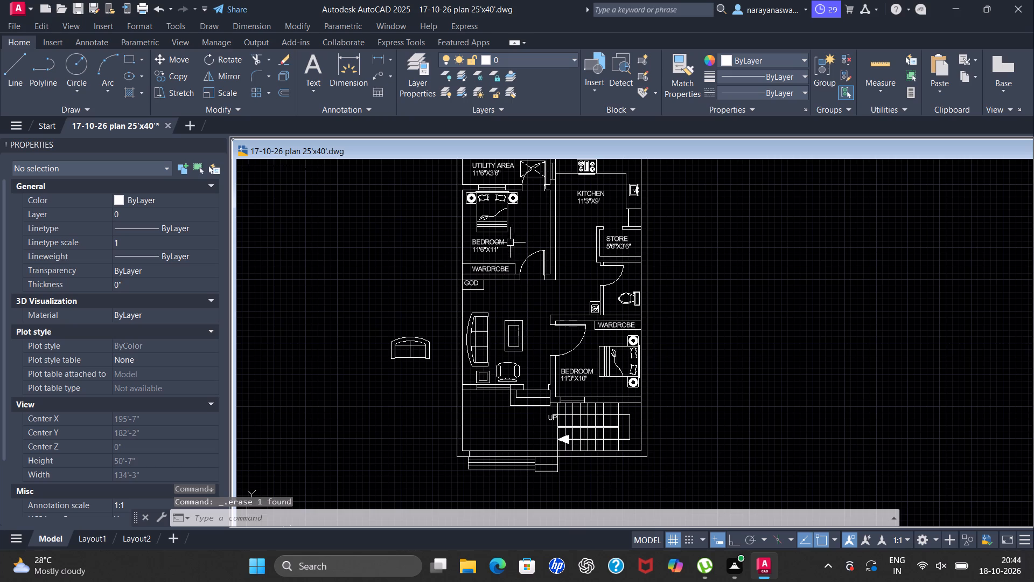
scroll(499, 237, "up", 2)
left_click(494, 247)
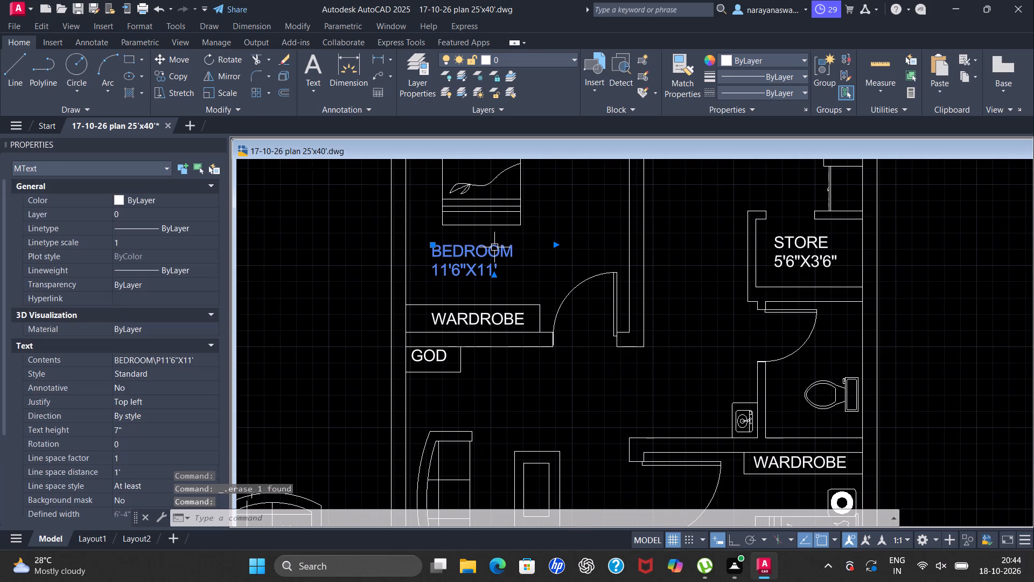
key("Delete")
Copy the 11'3"X10' BEDROOM label from the bedroom beside the stairs into the other bedroom, just above its wardrobe.
scroll(665, 252, "down", 2)
scroll(691, 323, "up", 1)
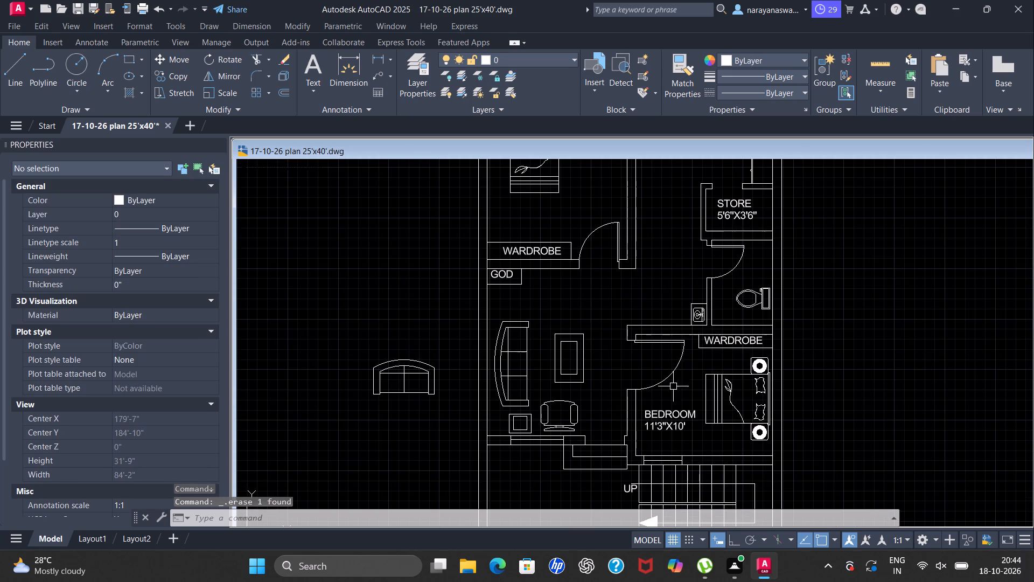
left_click(680, 420)
right_click(678, 393)
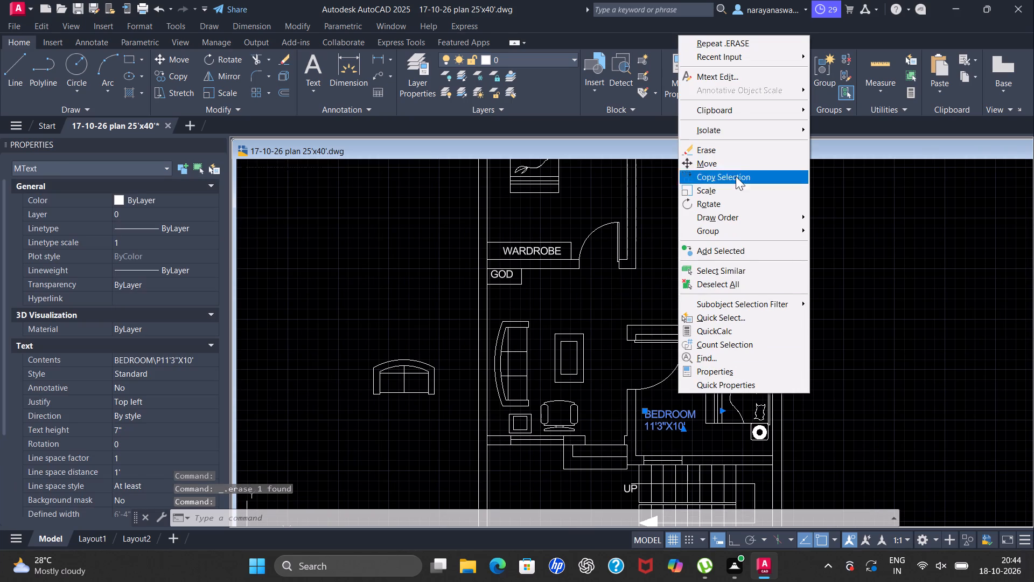
left_click(737, 179)
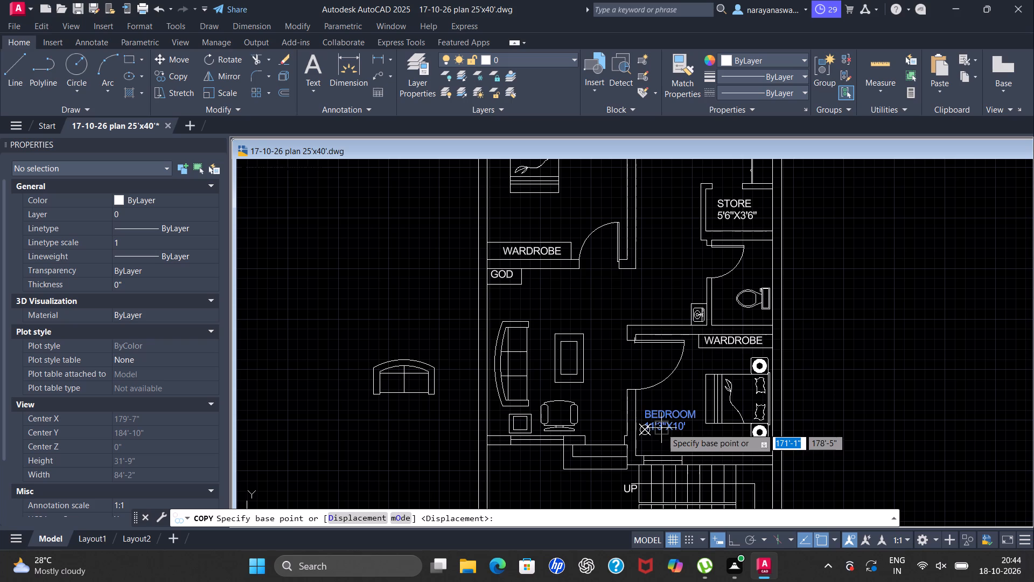
left_click(662, 425)
scroll(540, 216, "up", 2)
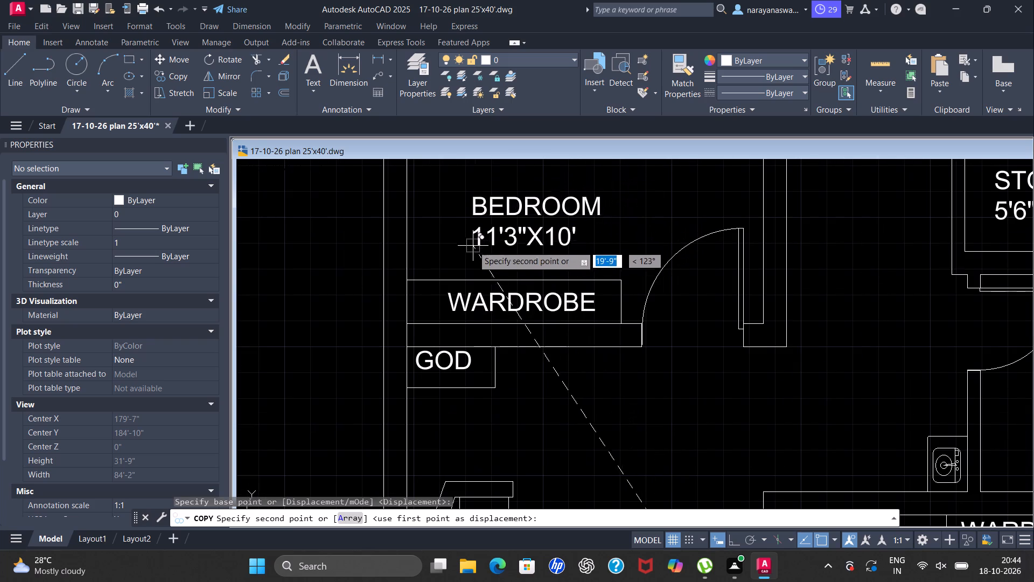
scroll(470, 211, "down", 2)
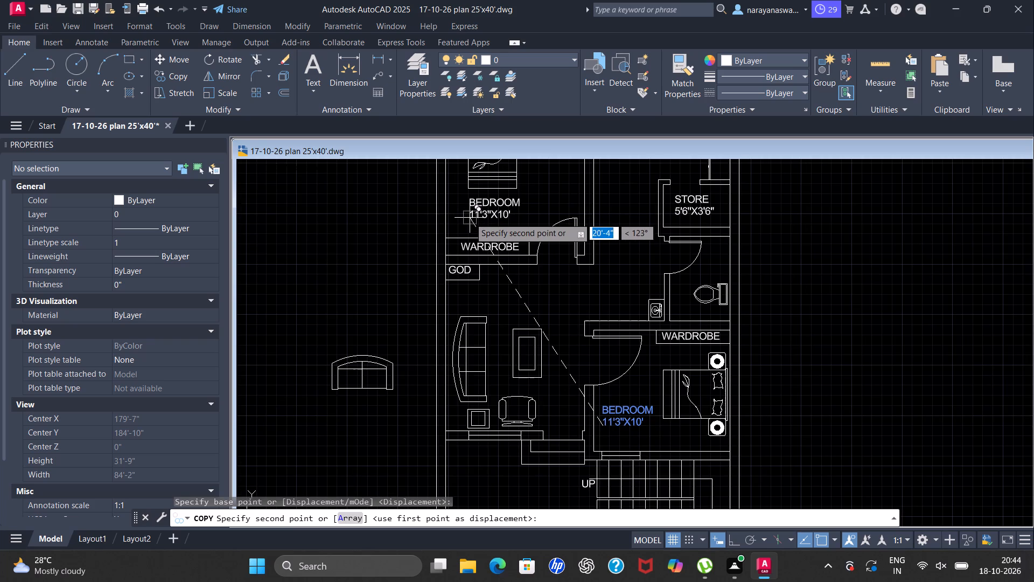
left_click(470, 218)
key("Escape")
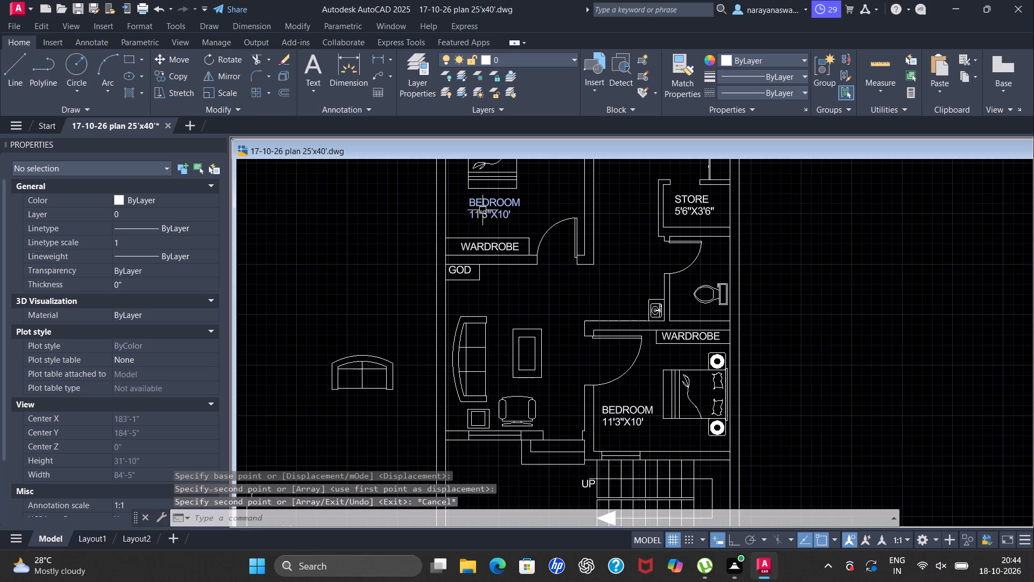
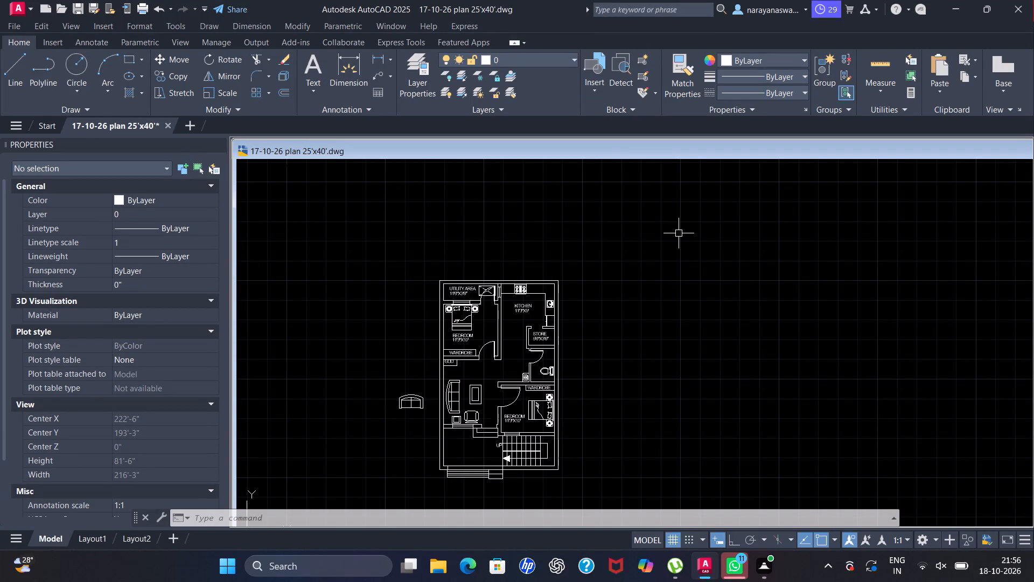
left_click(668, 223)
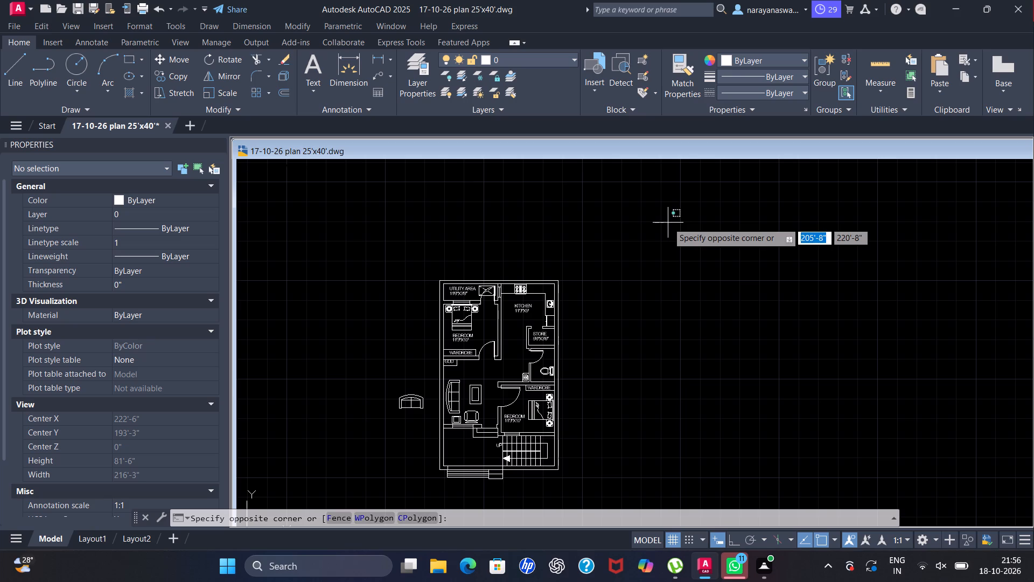
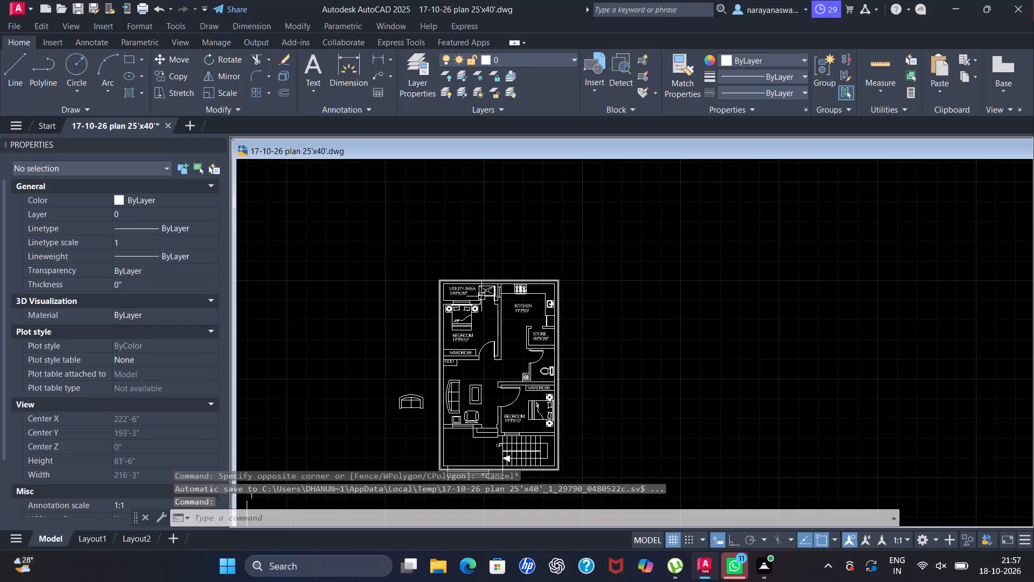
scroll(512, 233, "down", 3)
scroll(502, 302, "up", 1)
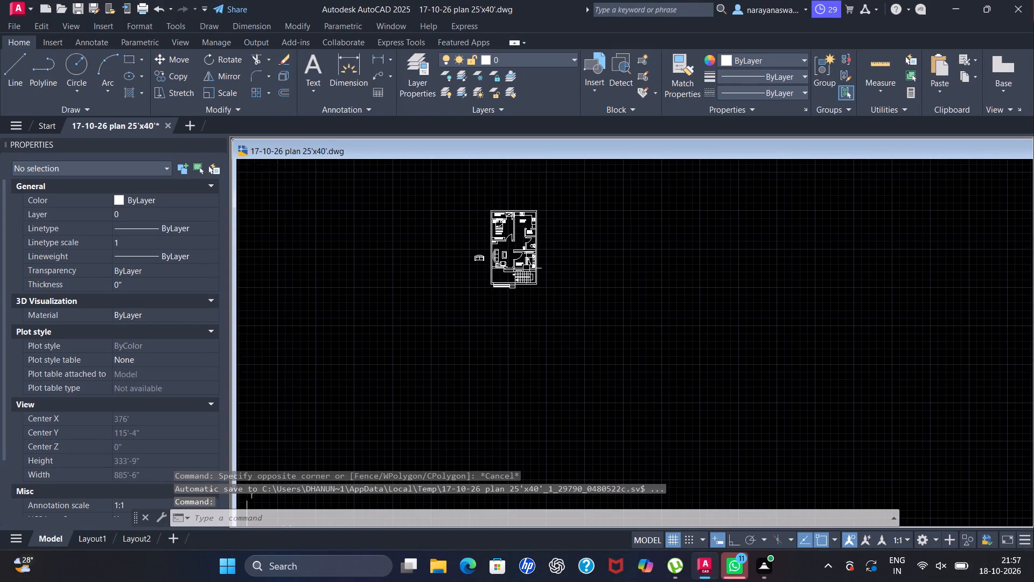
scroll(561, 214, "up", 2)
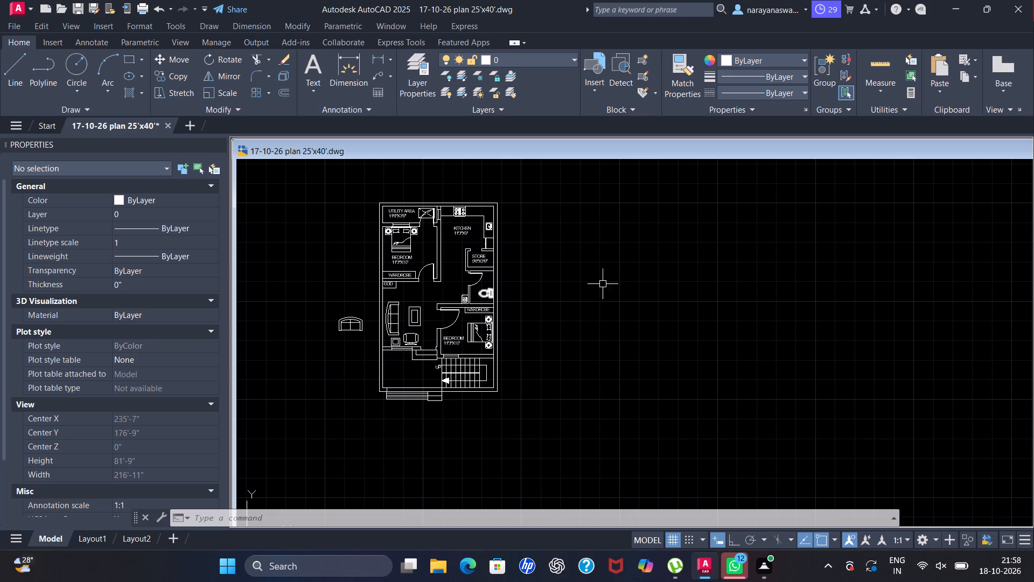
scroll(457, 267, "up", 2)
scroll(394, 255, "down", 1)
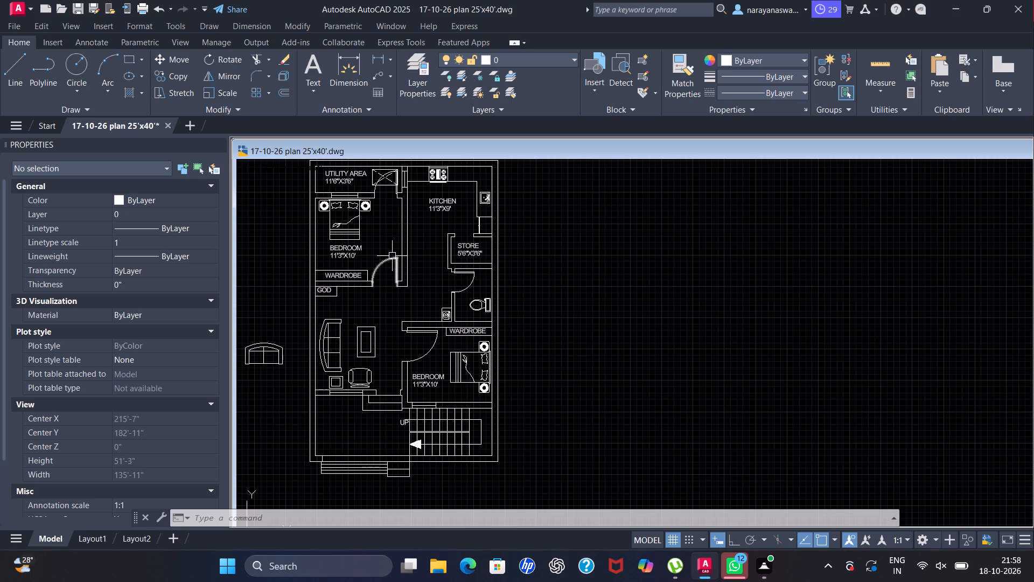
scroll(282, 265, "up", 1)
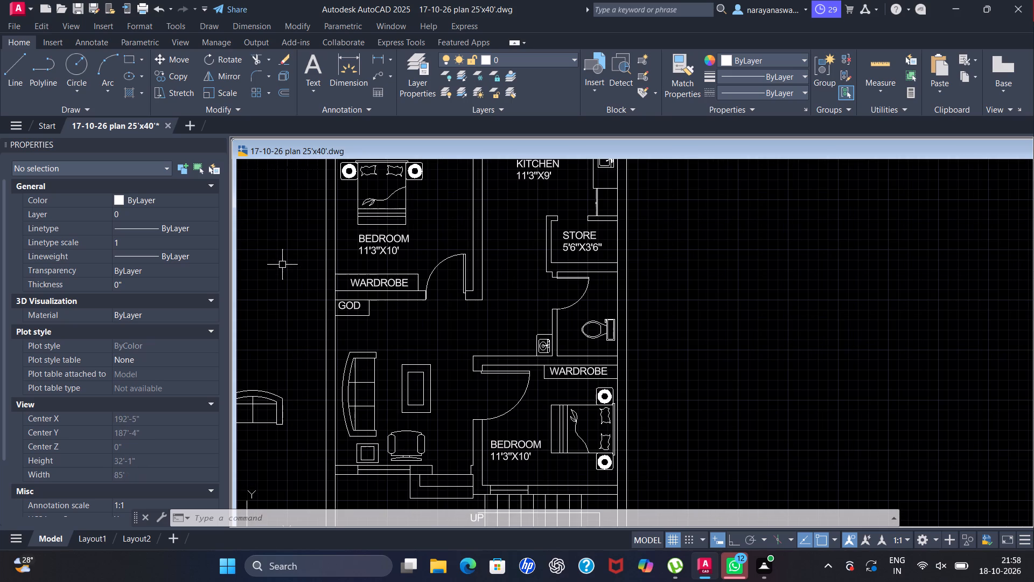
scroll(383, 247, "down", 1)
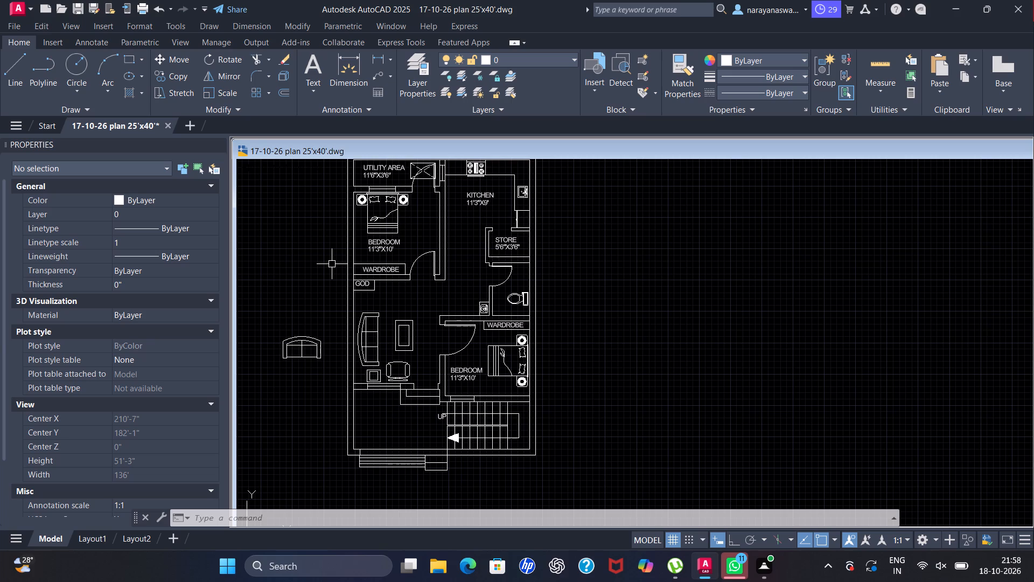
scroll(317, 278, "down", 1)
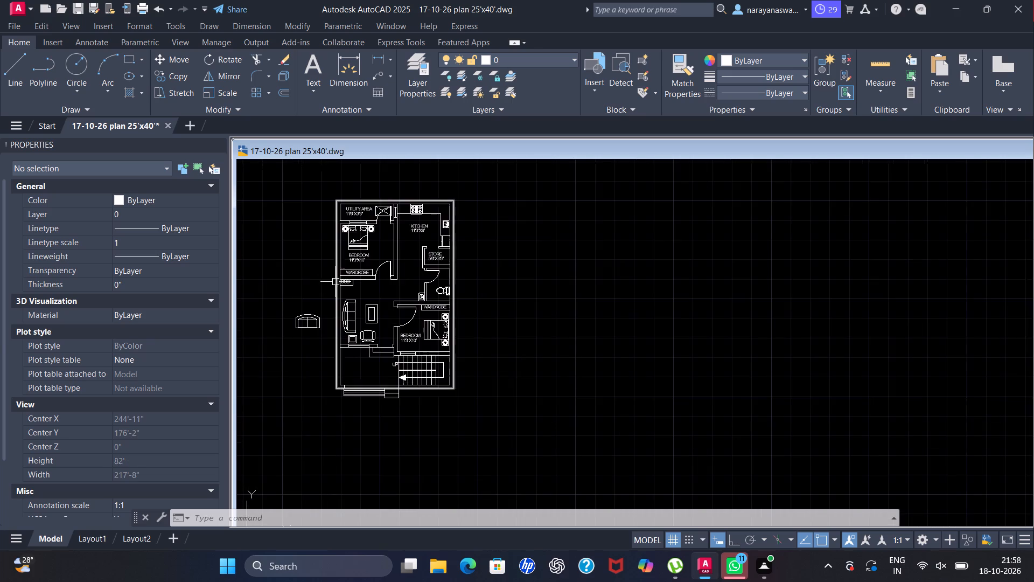
Move the BEDROOM 11'3"X10' label below the upper bedroom's bed to the empty space outside the house's outer wall.
scroll(340, 283, "up", 2)
left_click(376, 213)
right_click(376, 213)
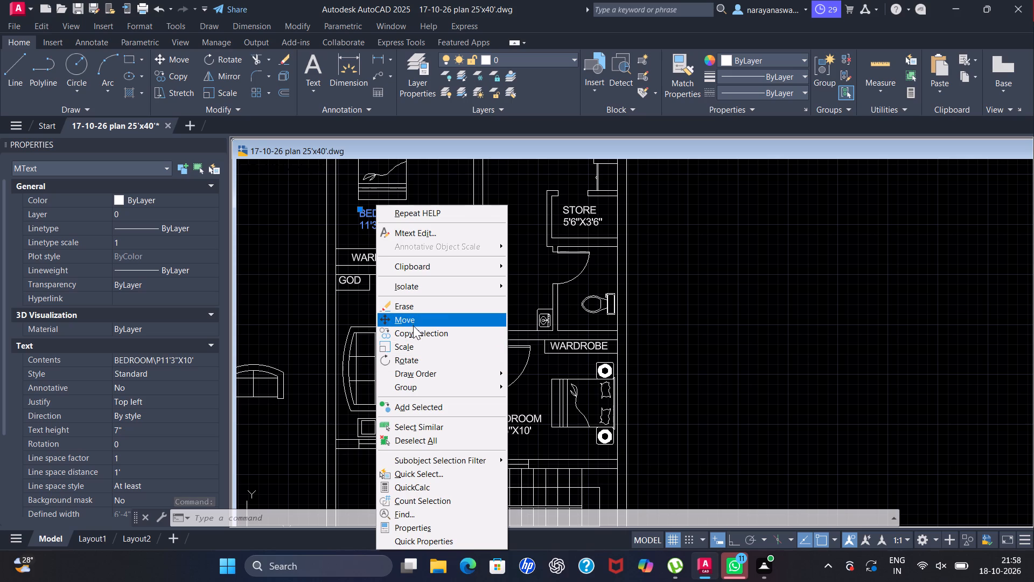
left_click(414, 321)
left_click(372, 230)
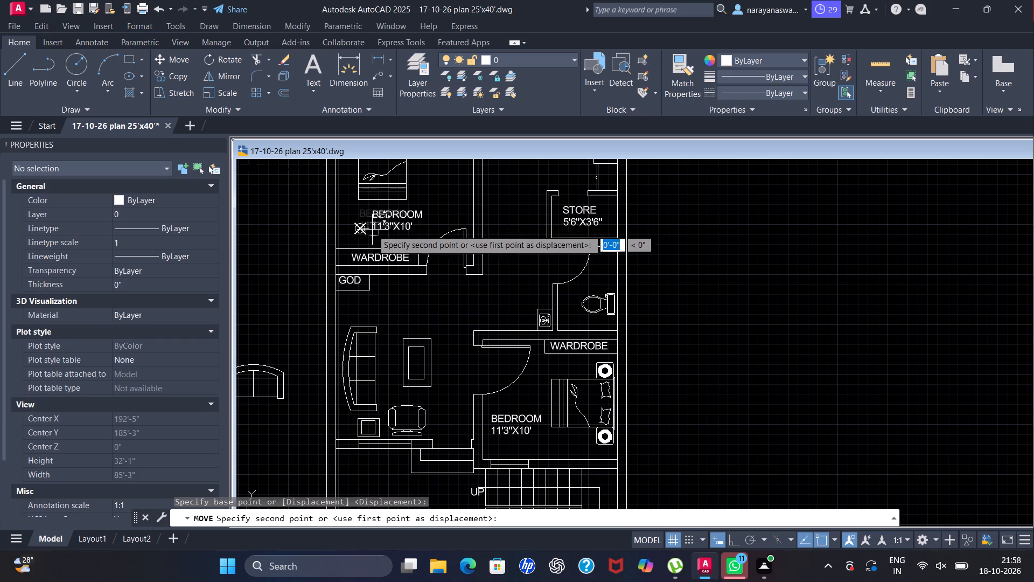
left_click(264, 235)
Copy the UTILITY AREA label about 10'-1" straight down into the upper bedroom, between the bed and the wardrobe.
scroll(352, 311, "down", 2)
scroll(368, 242, "up", 3)
left_click(354, 197)
right_click(355, 197)
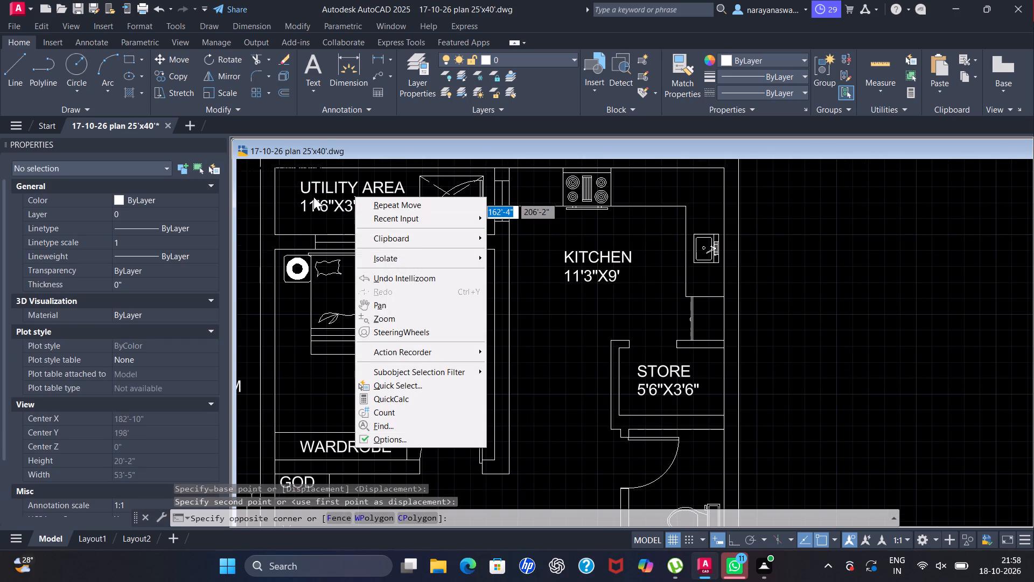
key("Escape")
left_click(325, 190)
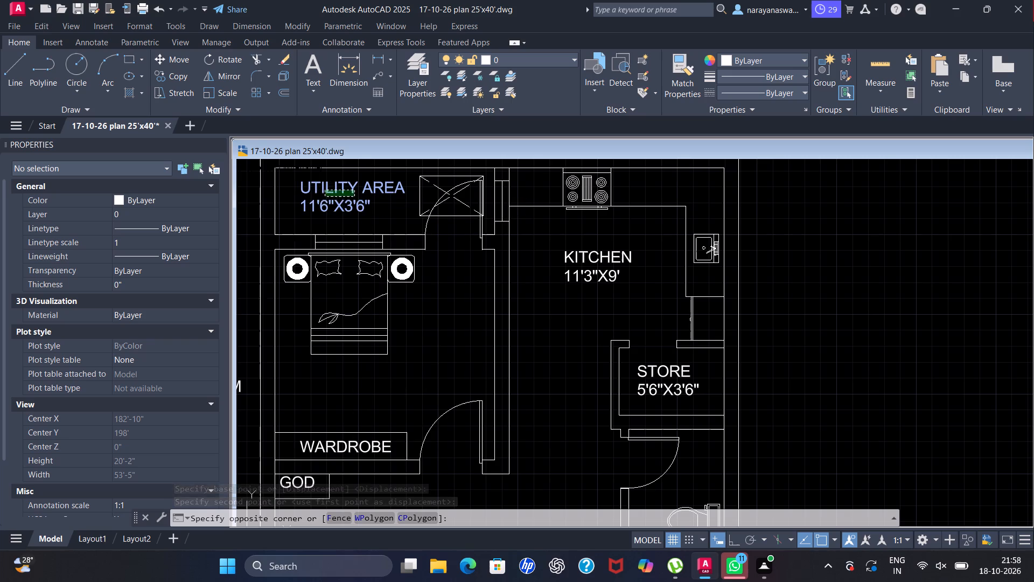
right_click(325, 190)
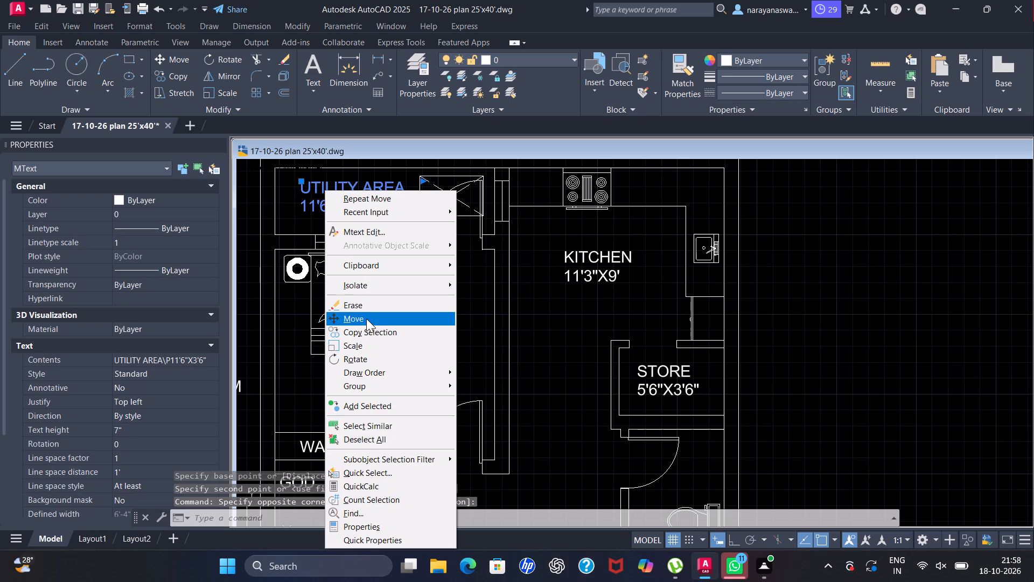
left_click(365, 329)
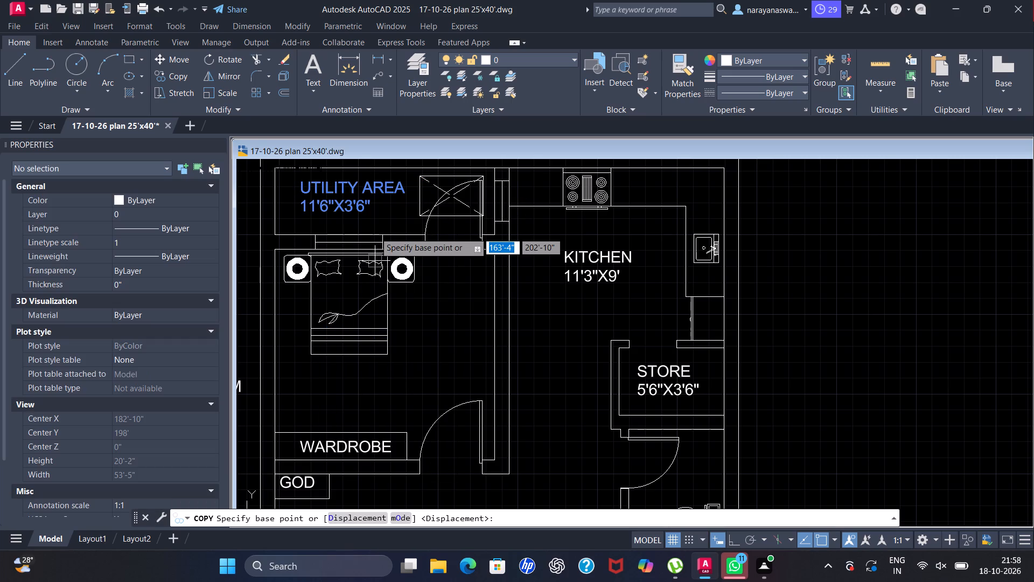
left_click(359, 193)
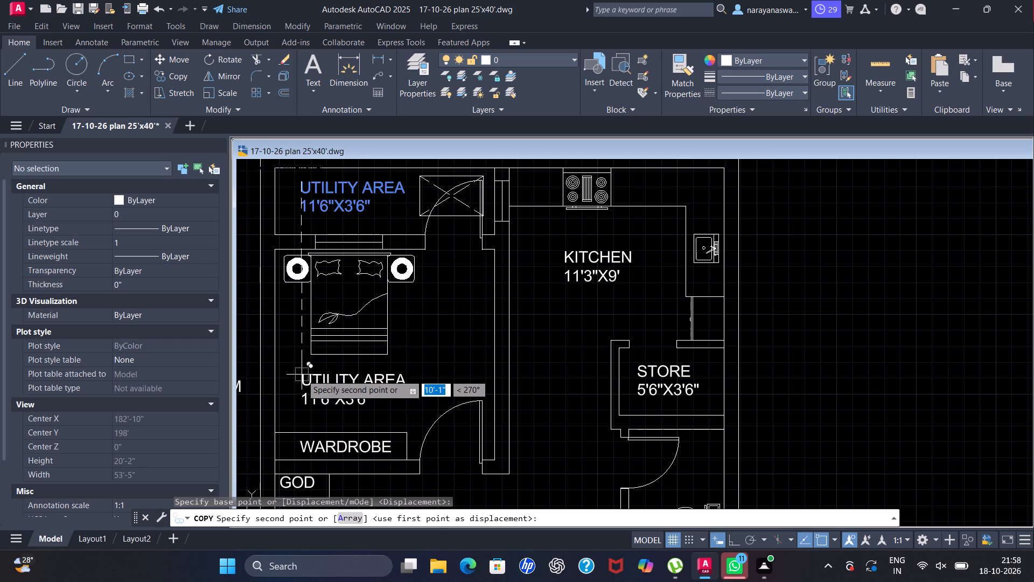
left_click(302, 375)
key("Escape")
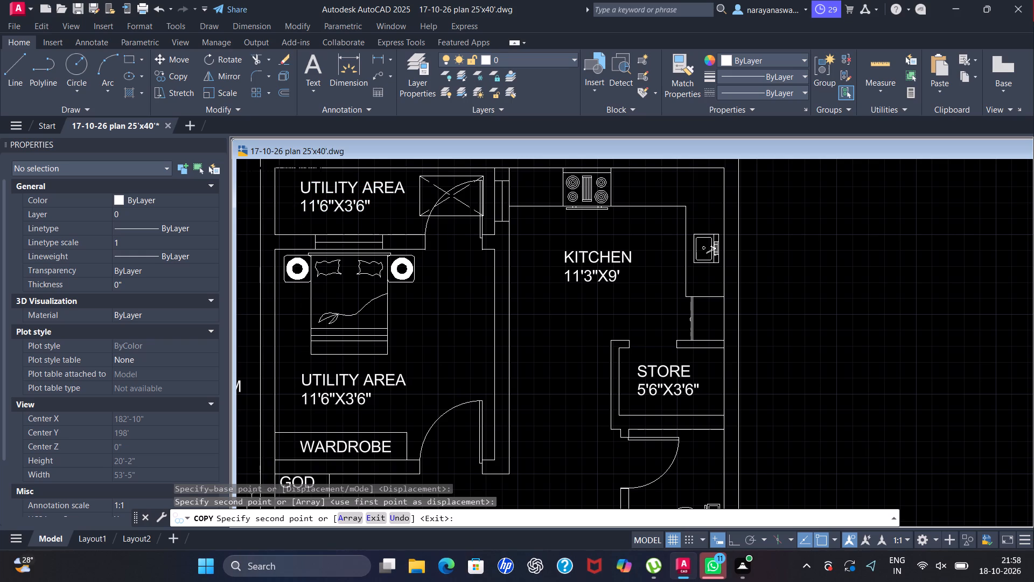
Open the copied UTILITY AREA label in the upper bedroom for text editing.
scroll(324, 320, "down", 2)
scroll(384, 321, "down", 2)
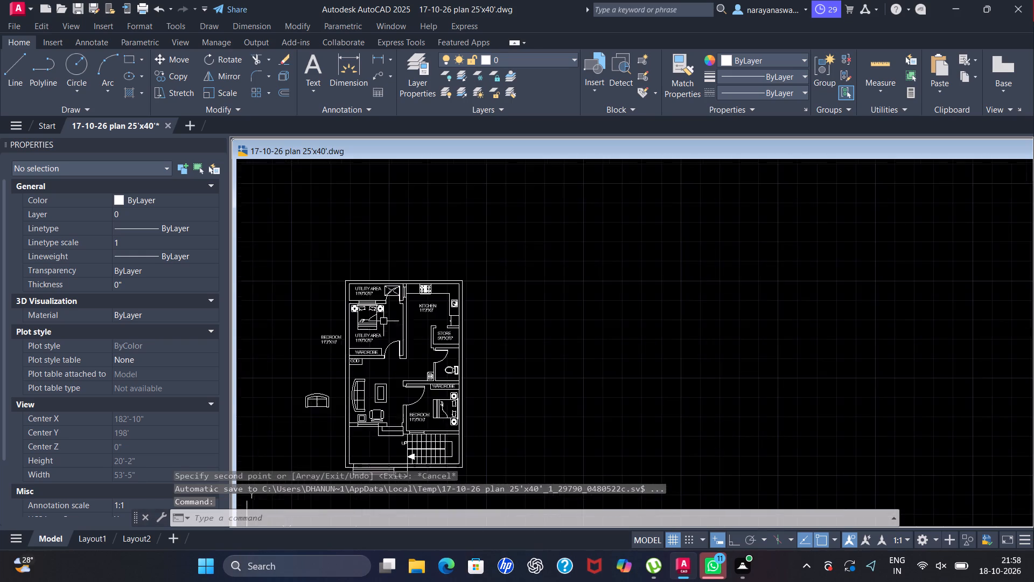
scroll(328, 359, "up", 2)
double_click(441, 313)
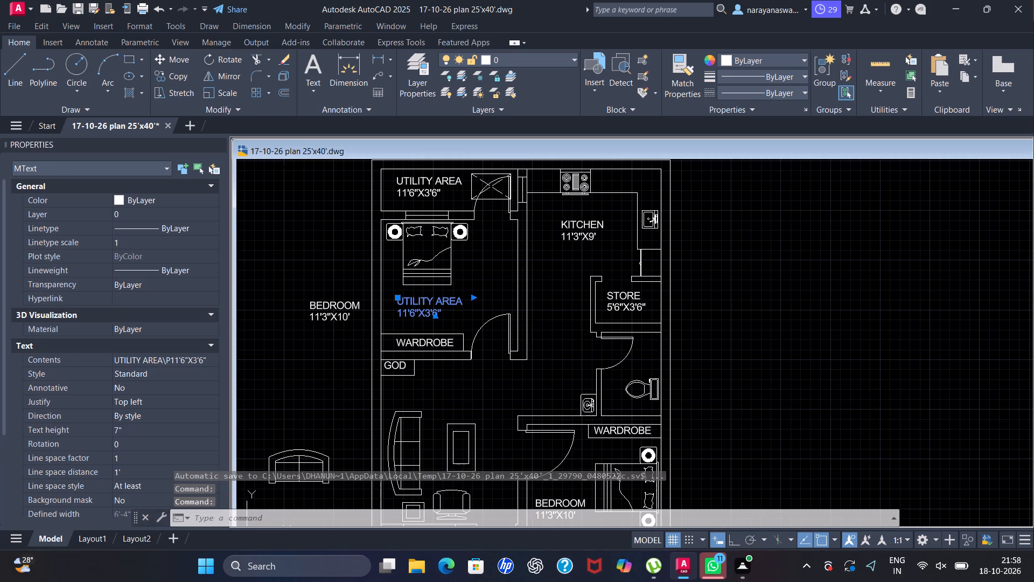
left_click(449, 315)
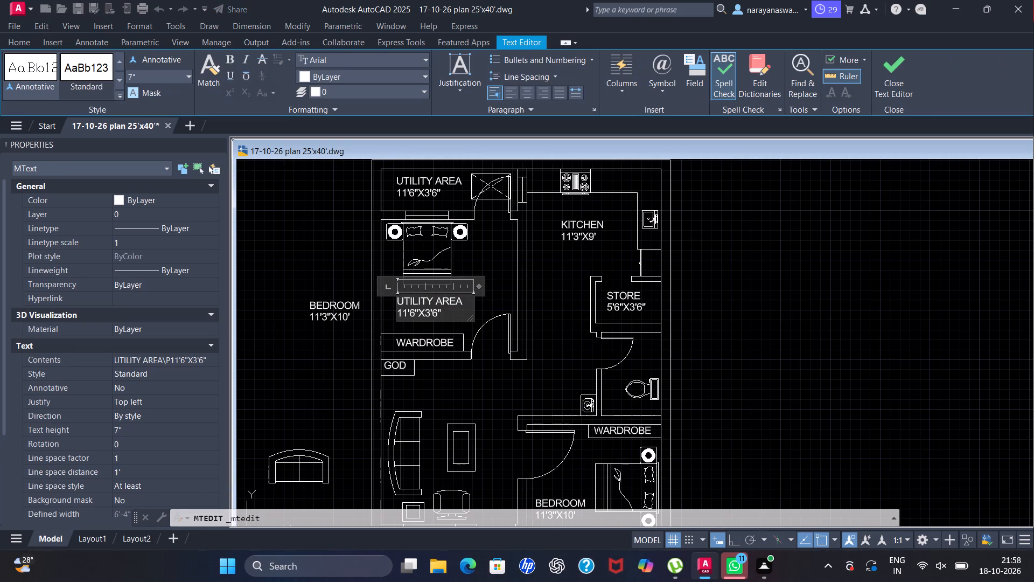
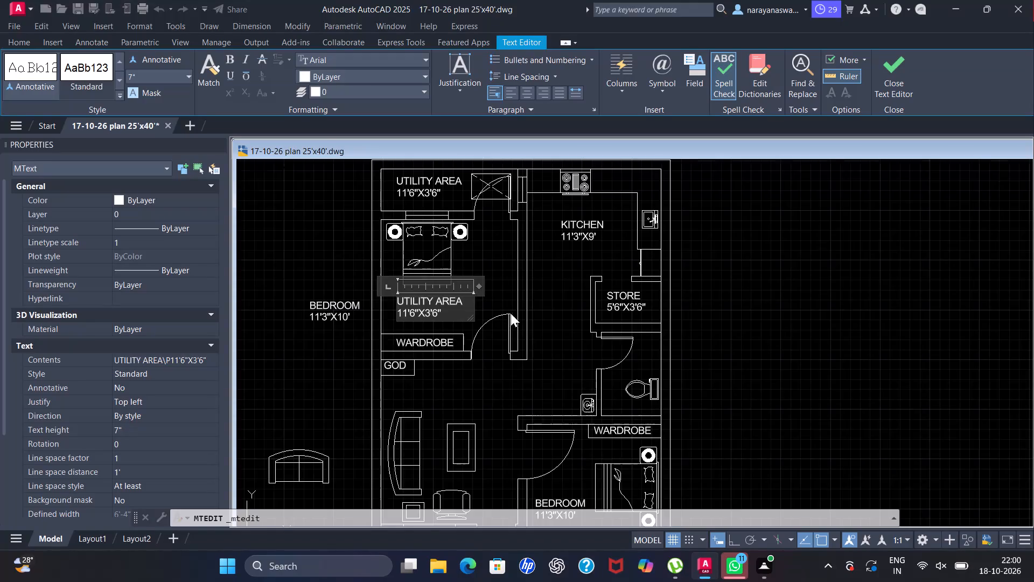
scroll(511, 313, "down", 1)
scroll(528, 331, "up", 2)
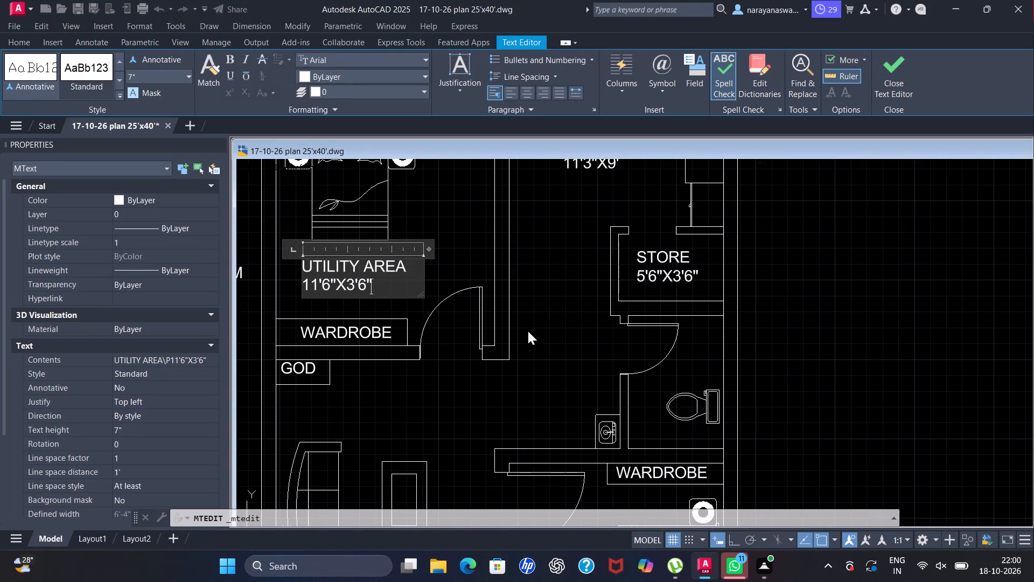
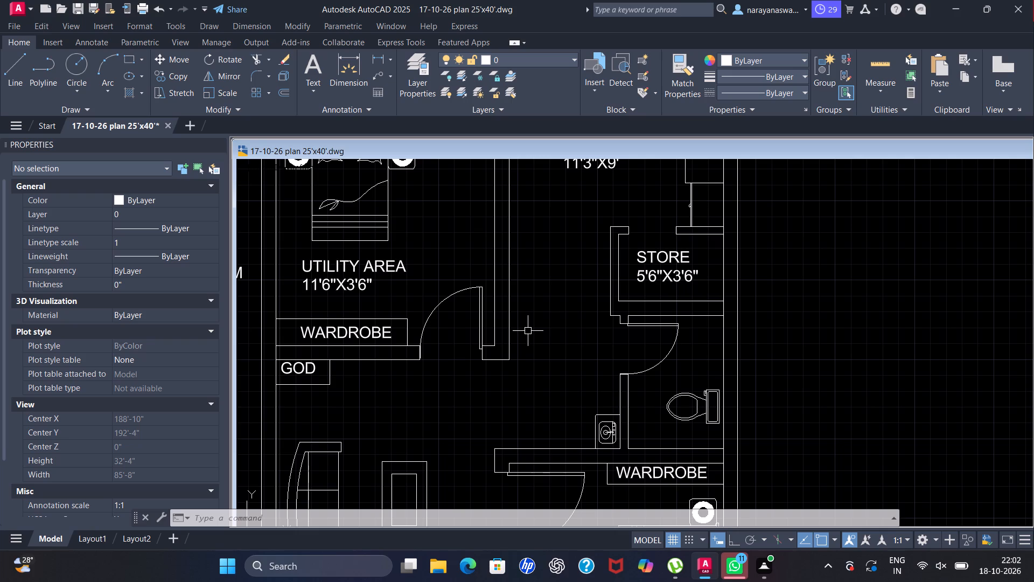
Clear all the text from the duplicate UTILITY AREA 11'6"X3'6" label between the bed and the wardrobe.
scroll(460, 341, "down", 1)
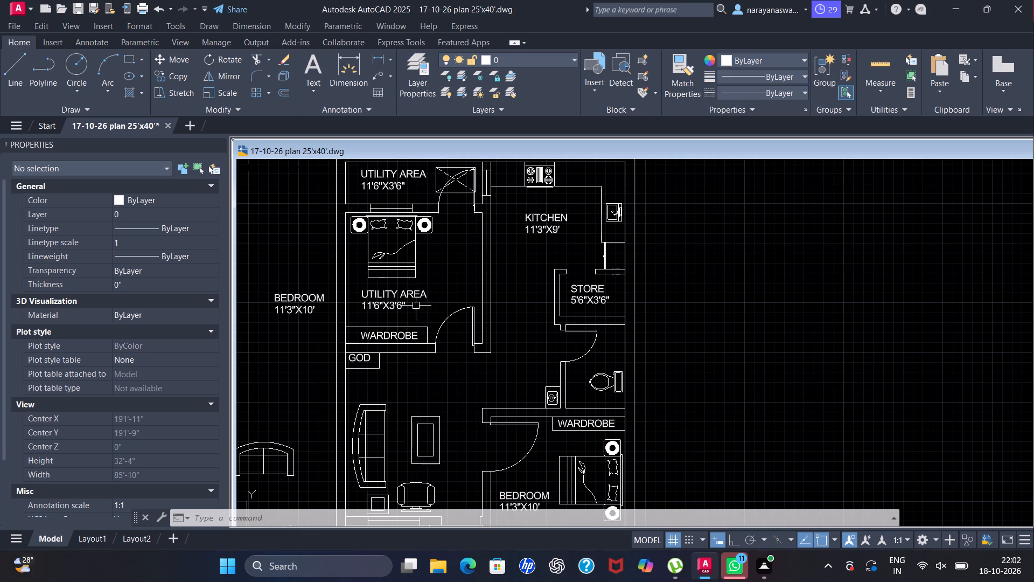
scroll(376, 293, "up", 2)
double_click(391, 296)
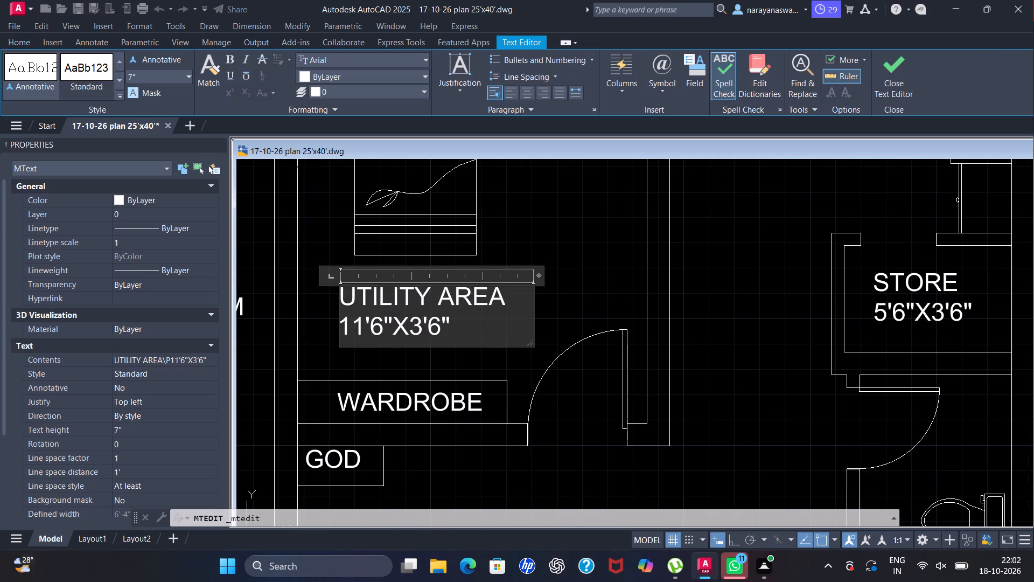
scroll(455, 310, "down", 2)
left_click(457, 314)
key("BackSpace")
key("BackSpace")
key("BackSpace")
key("BackSpace")
key("BackSpace")
key("BackSpace")
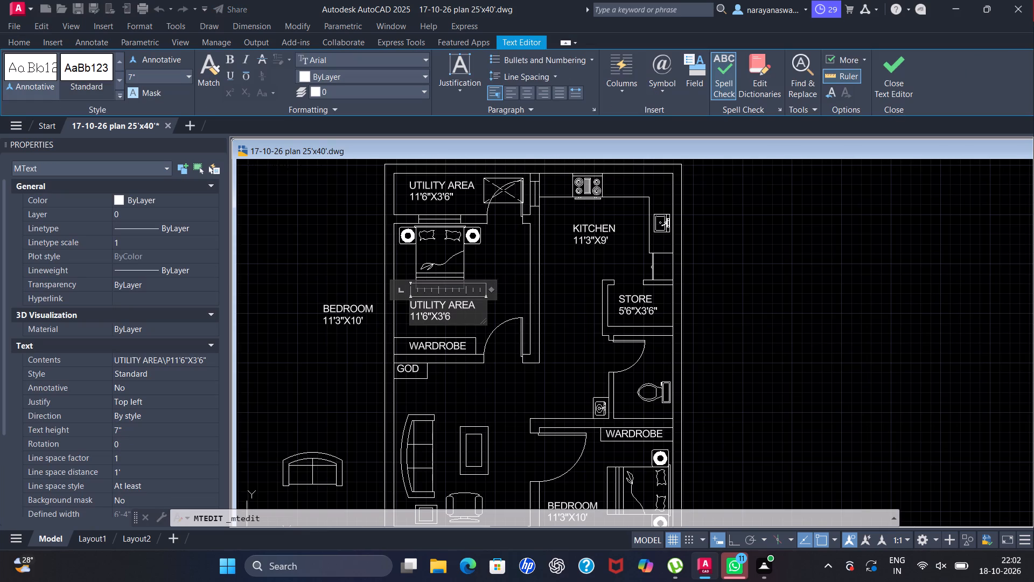
key("BackSpace")
key("BackSpace")
key("BackSpace")
key("BackSpace")
key("BackSpace")
key("BackSpace")
key("BackSpace")
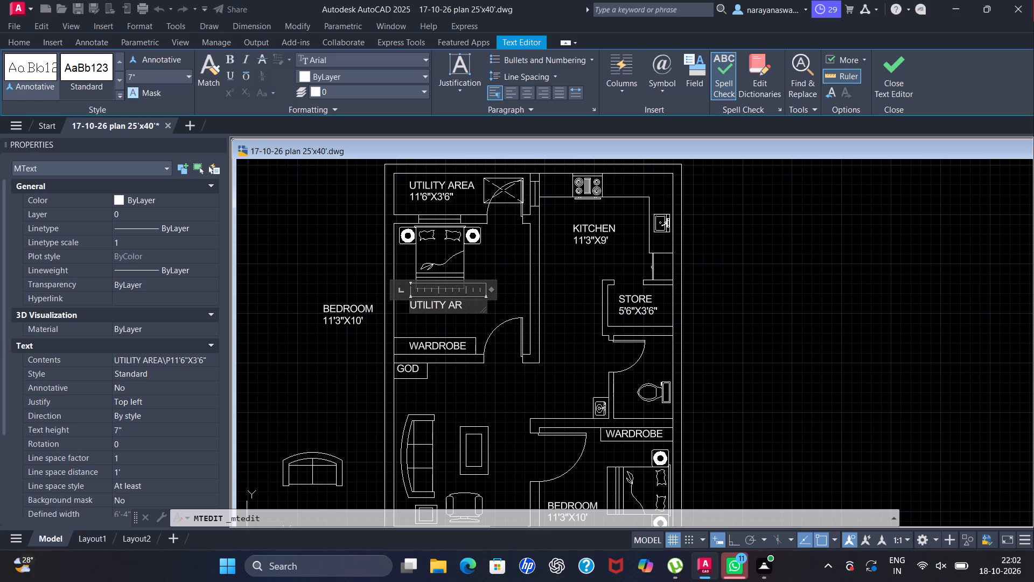
key("BackSpace")
key("BackSpace")
key("BackSpace")
key("BackSpace")
key("BackSpace")
key("BackSpace")
key("BackSpace")
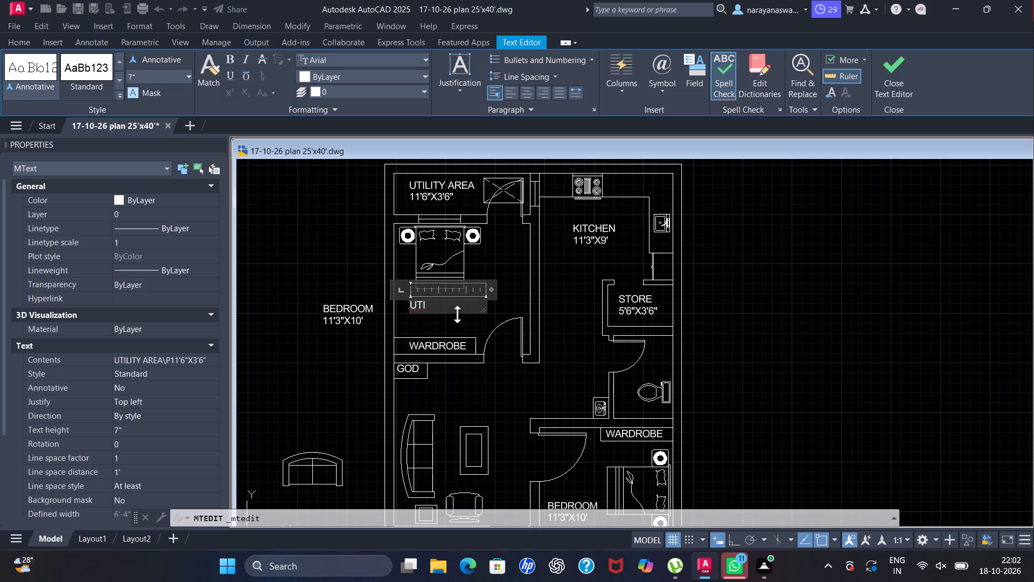
left_click(457, 315)
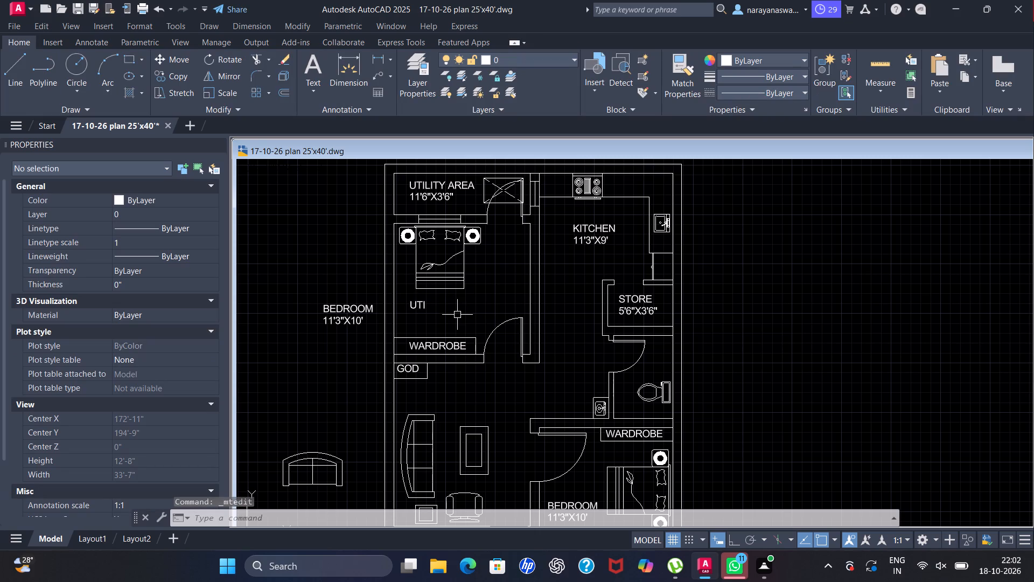
double_click(416, 310)
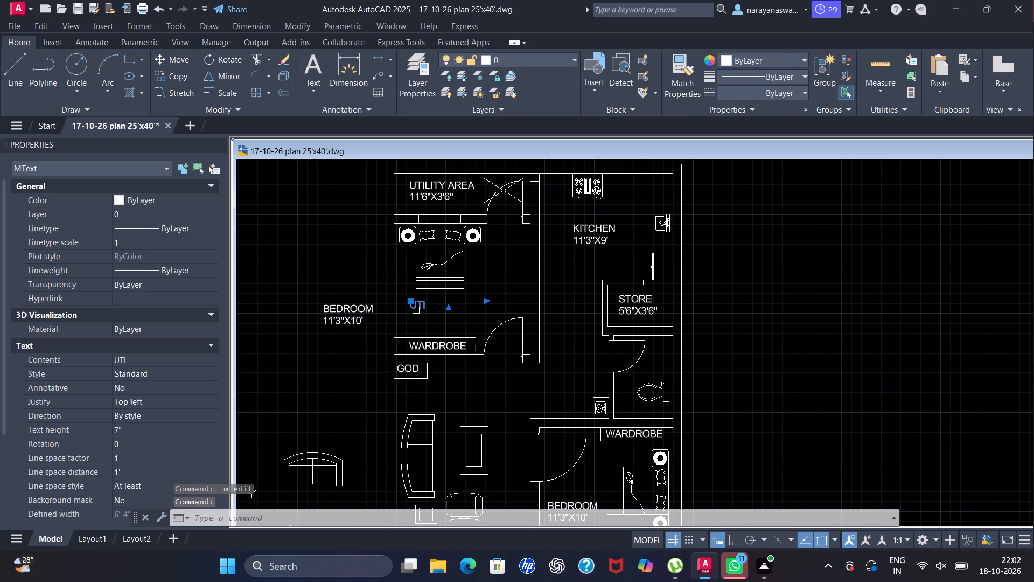
left_click(438, 310)
key("BackSpace")
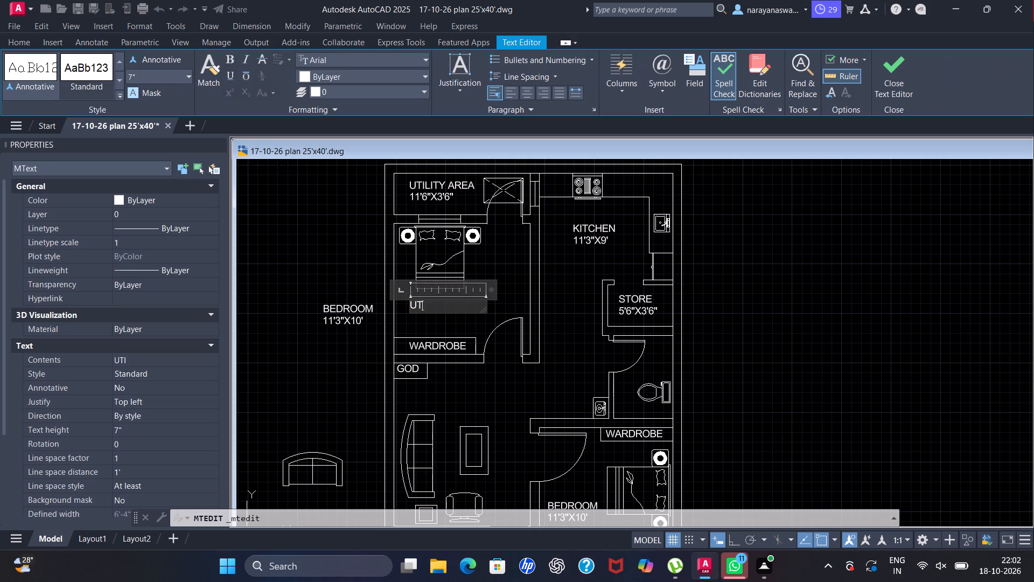
key("BackSpace")
key("BackSpace")
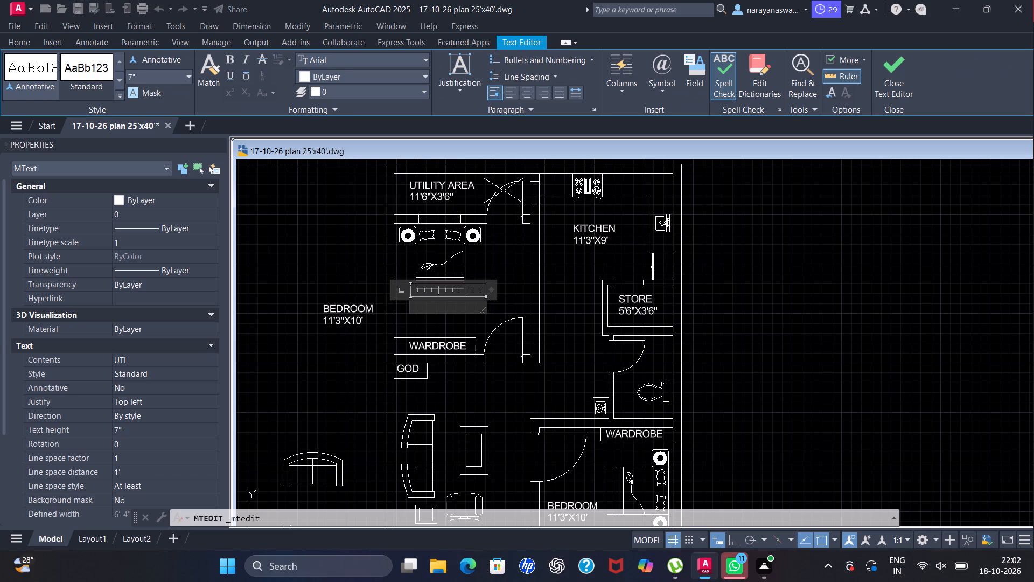
left_click(438, 310)
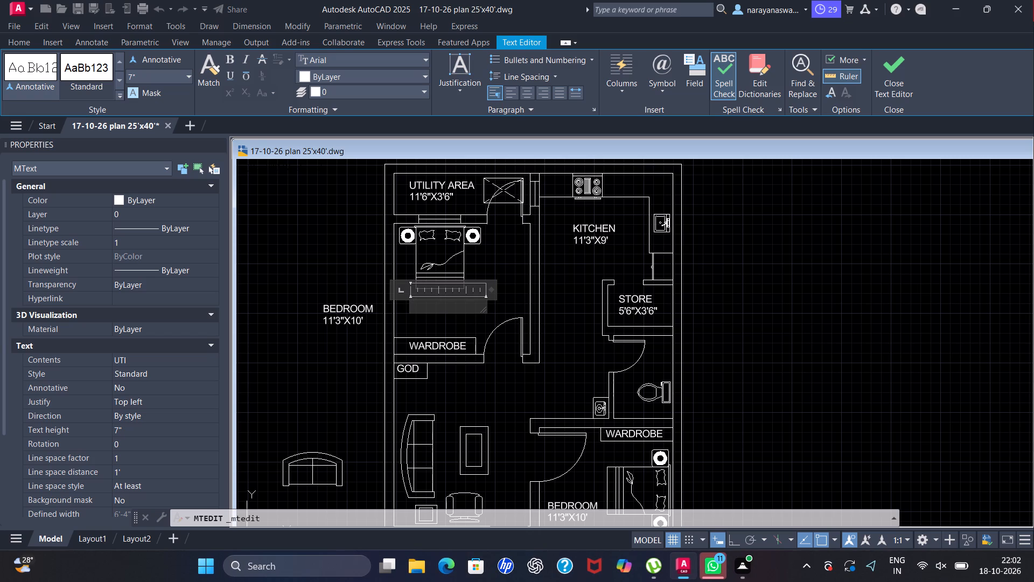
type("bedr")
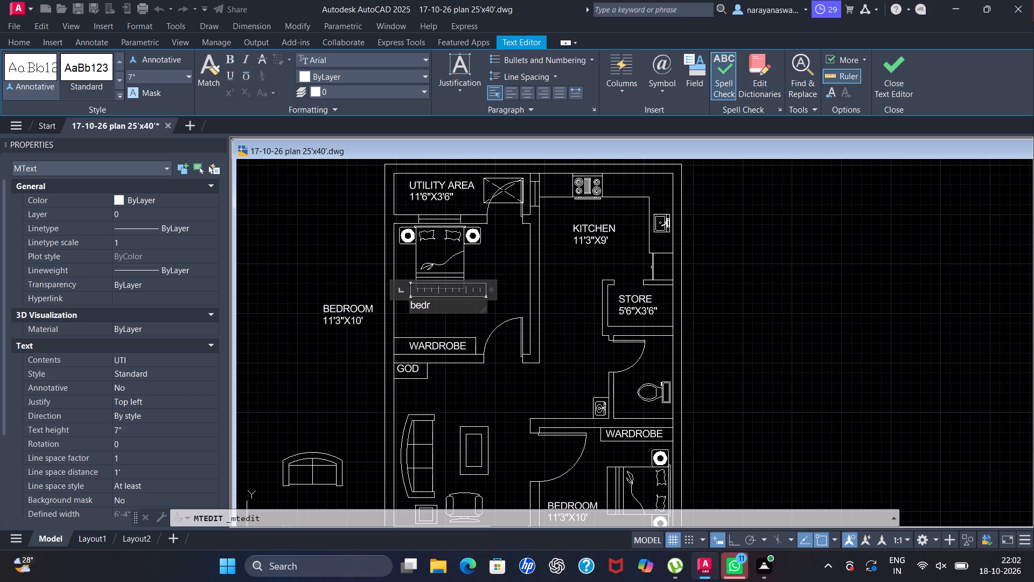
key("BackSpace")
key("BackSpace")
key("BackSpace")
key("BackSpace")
Enter BEDROOM in capitals as the emptied label's first line and start a second line beneath it.
type("BEDROOM")
key("Return")
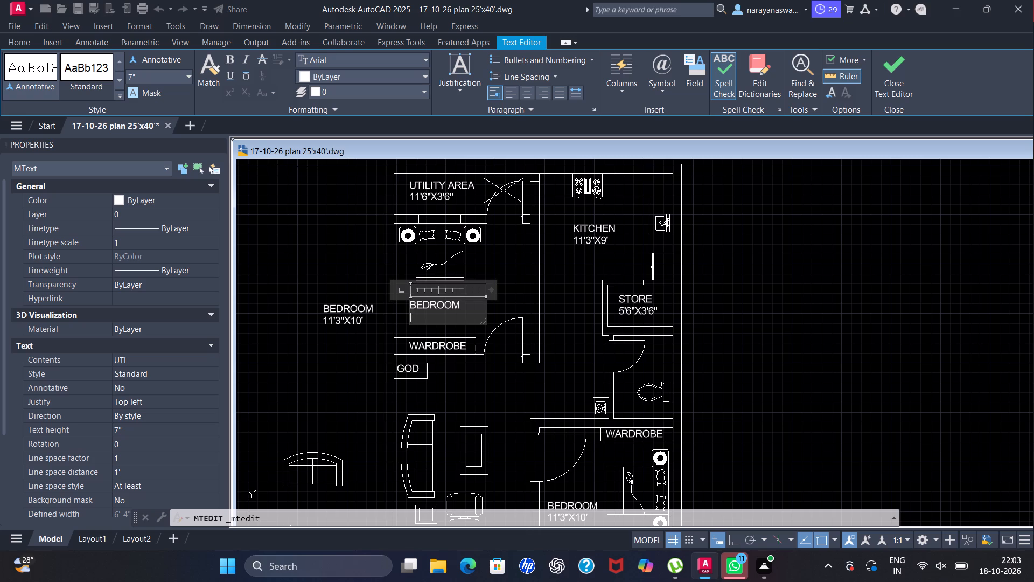
left_click(455, 315)
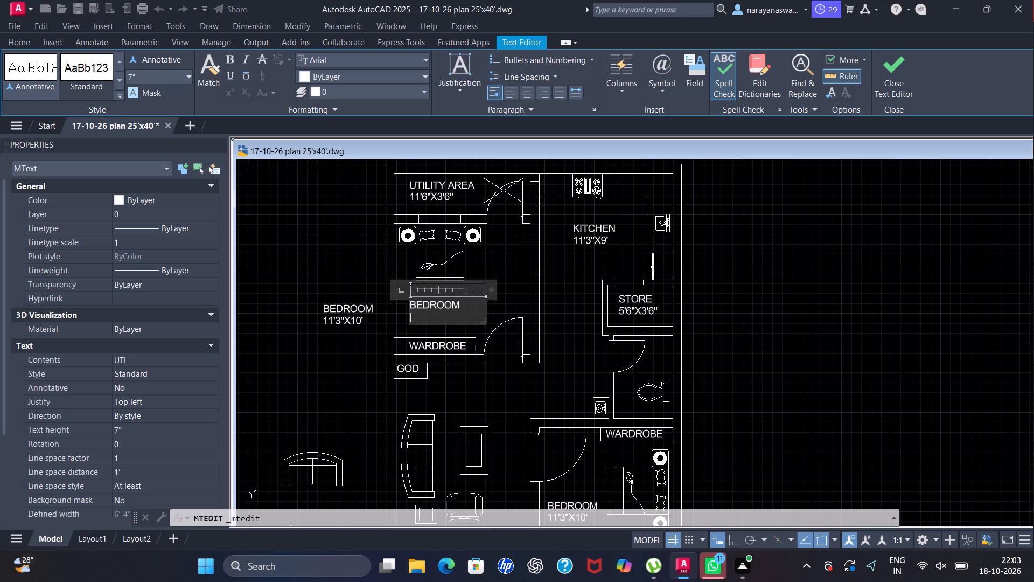
scroll(456, 317, "up", 3)
scroll(456, 317, "down", 2)
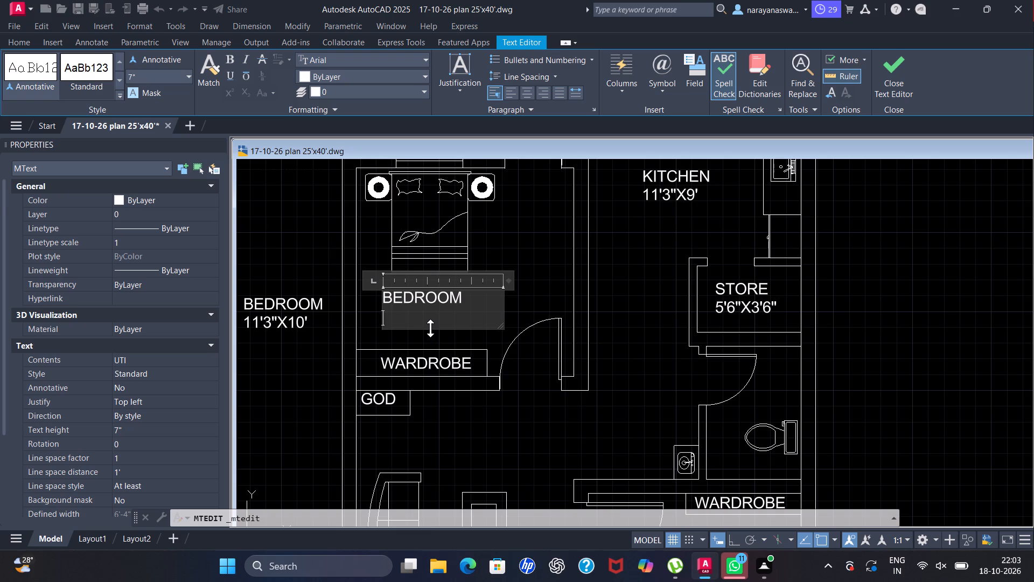
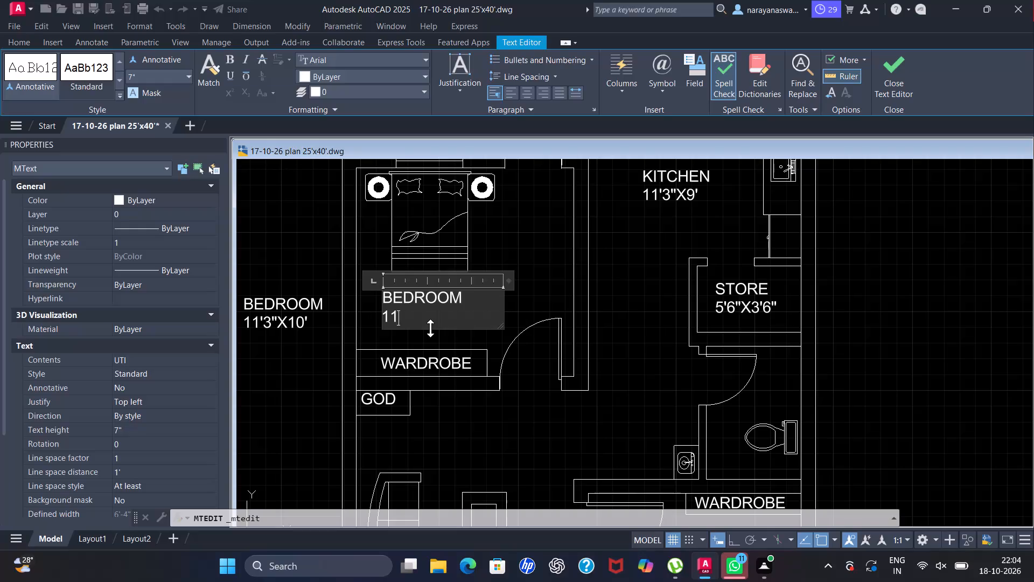
Complete the second line of the BEDROOM label between the bed and the wardrobe as 11'3"X10'.
key("3")
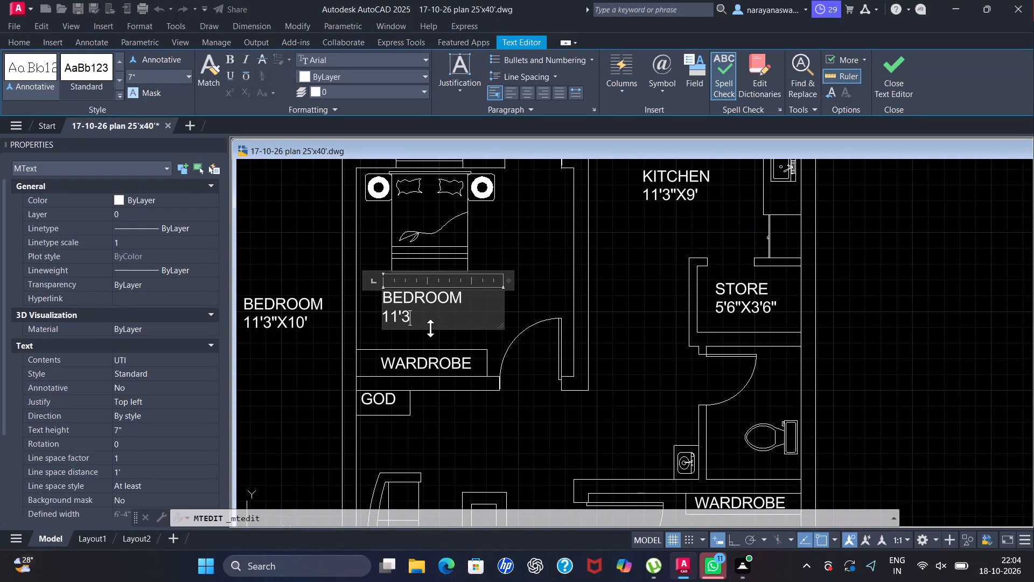
type("\"X")
key("1")
type("0'")
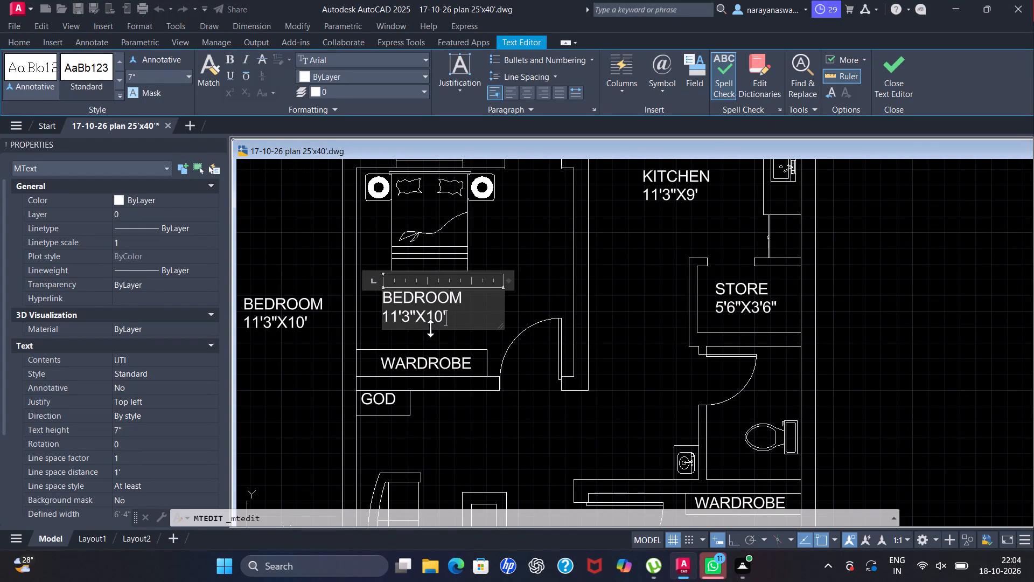
left_click(522, 217)
Move the existing KITCHEN 11'3"X9' label down to the open floor beside the store's opening.
scroll(505, 363, "down", 4)
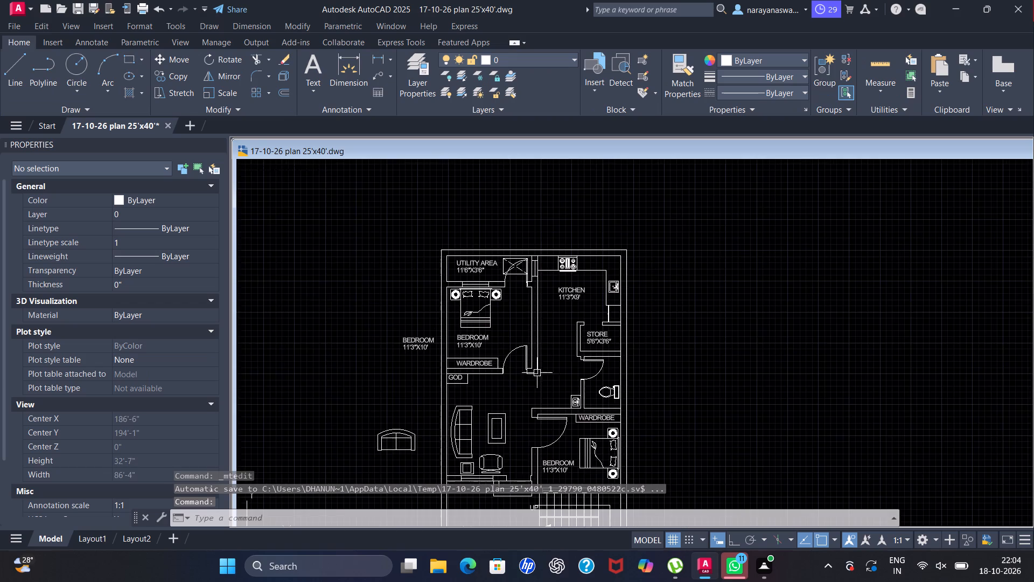
scroll(583, 348, "up", 2)
left_click(549, 211)
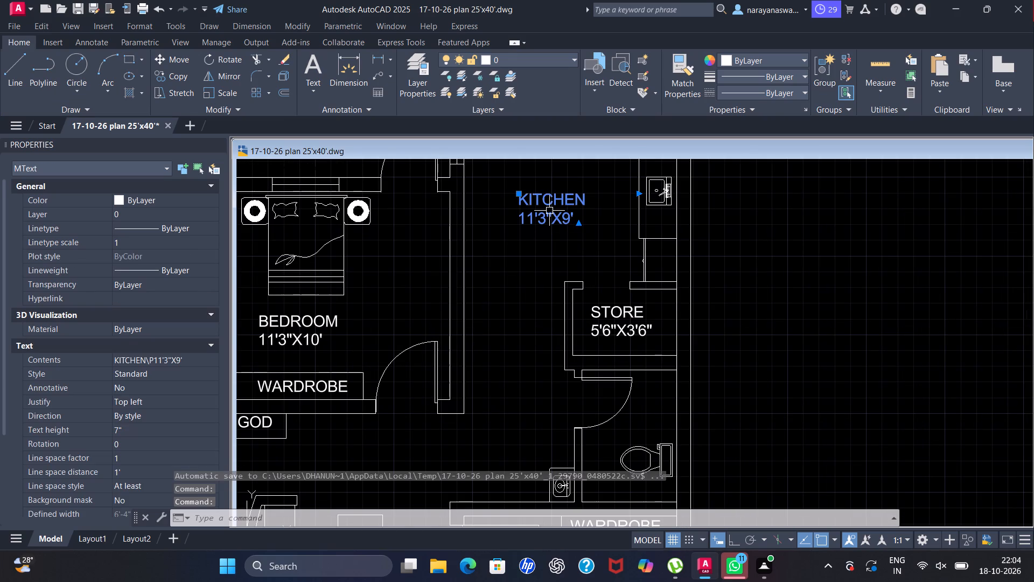
right_click(588, 228)
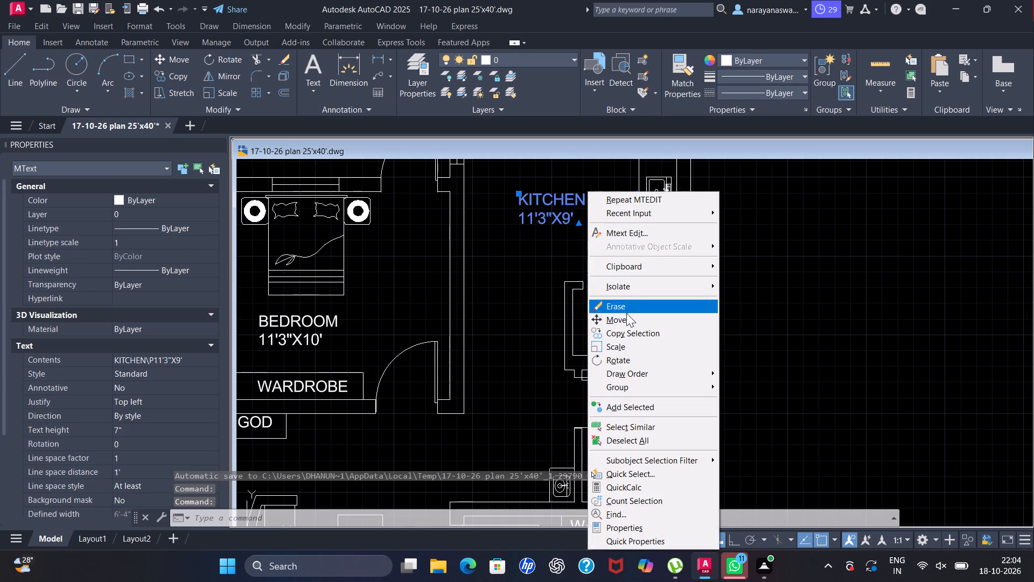
left_click(626, 317)
left_click(563, 210)
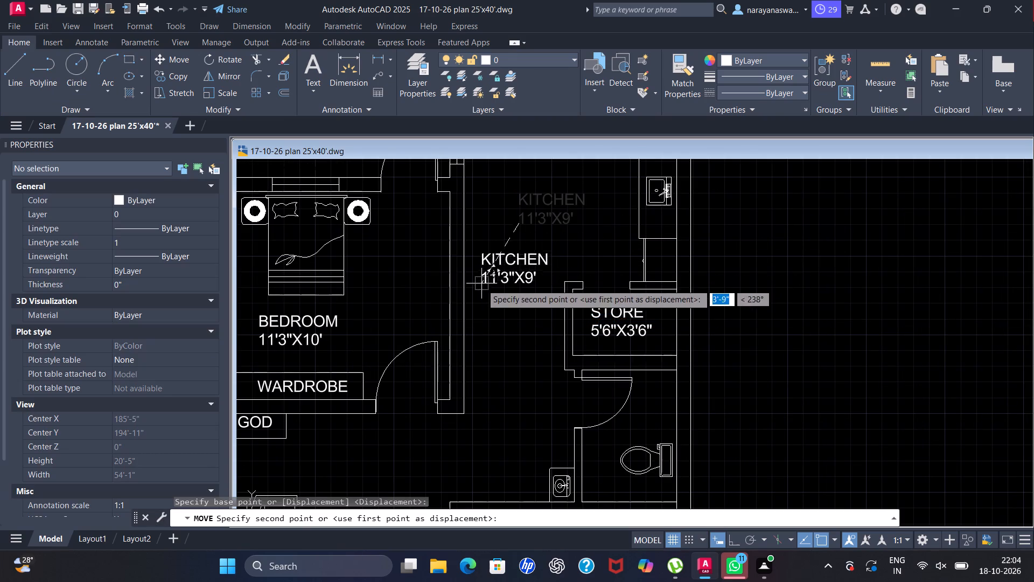
left_click(481, 309)
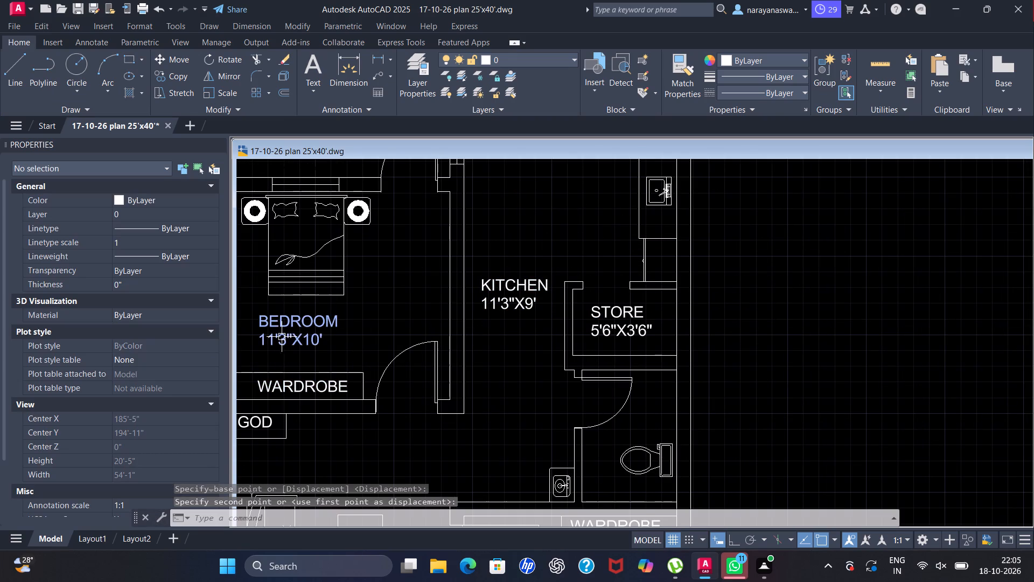
Copy the BEDROOM 11'3"X10' label from beneath the bed into the kitchen, above the old KITCHEN label.
left_click(288, 333)
right_click(411, 265)
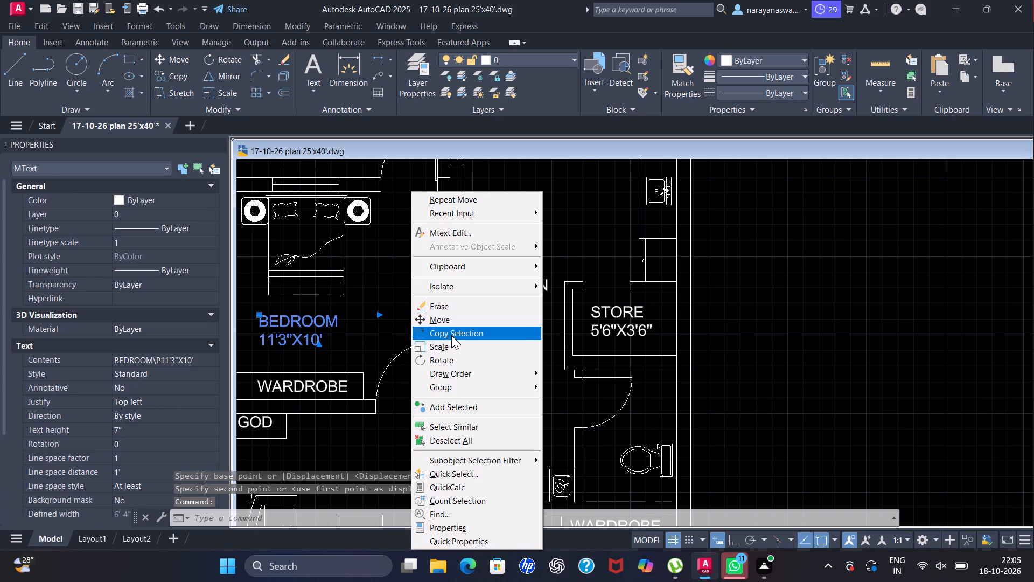
left_click(454, 328)
left_click(287, 327)
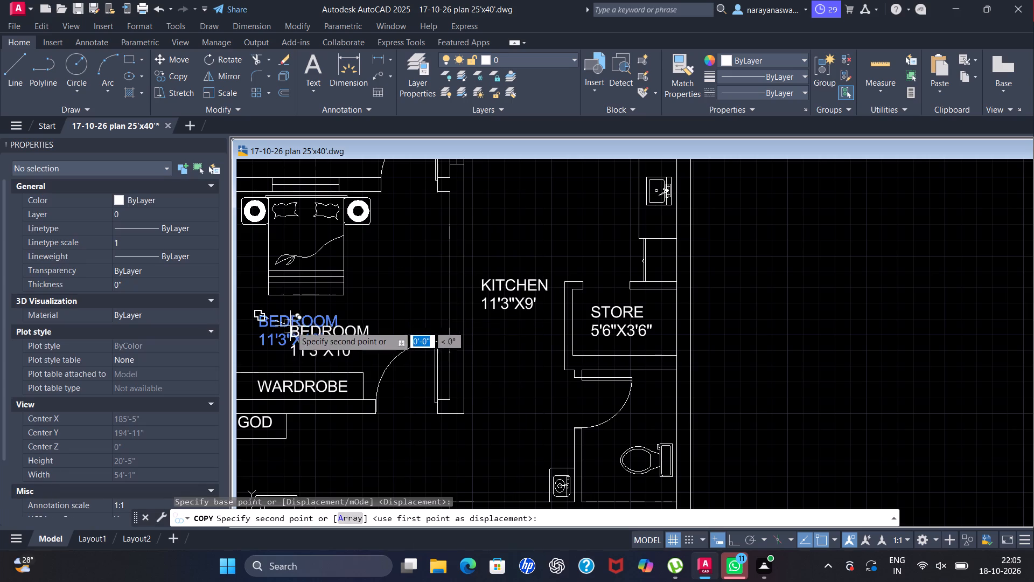
left_click(500, 203)
key("Escape")
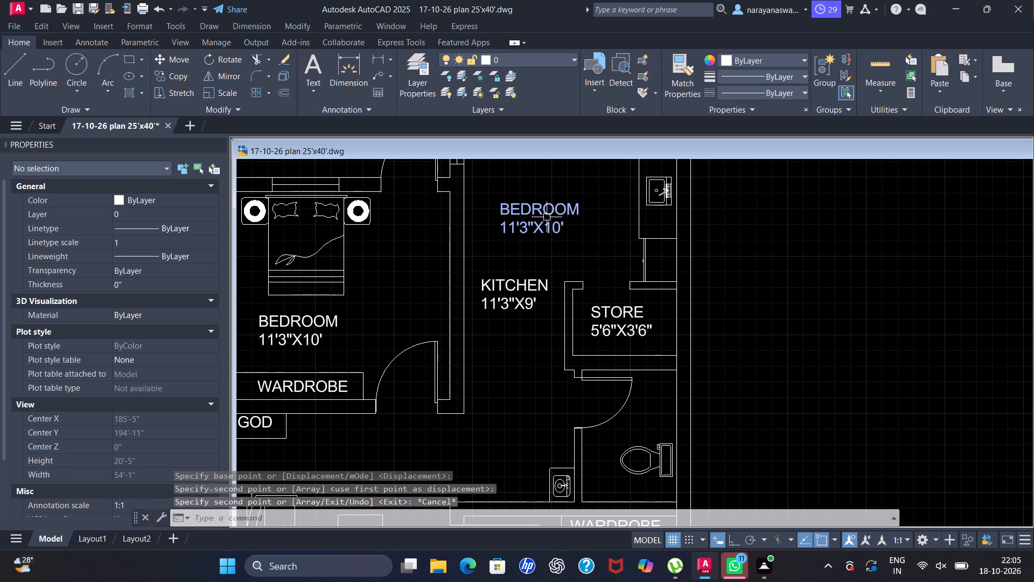
Clear the text from the BEDROOM 11'3"X10' label copied into the kitchen.
double_click(551, 215)
left_click(569, 233)
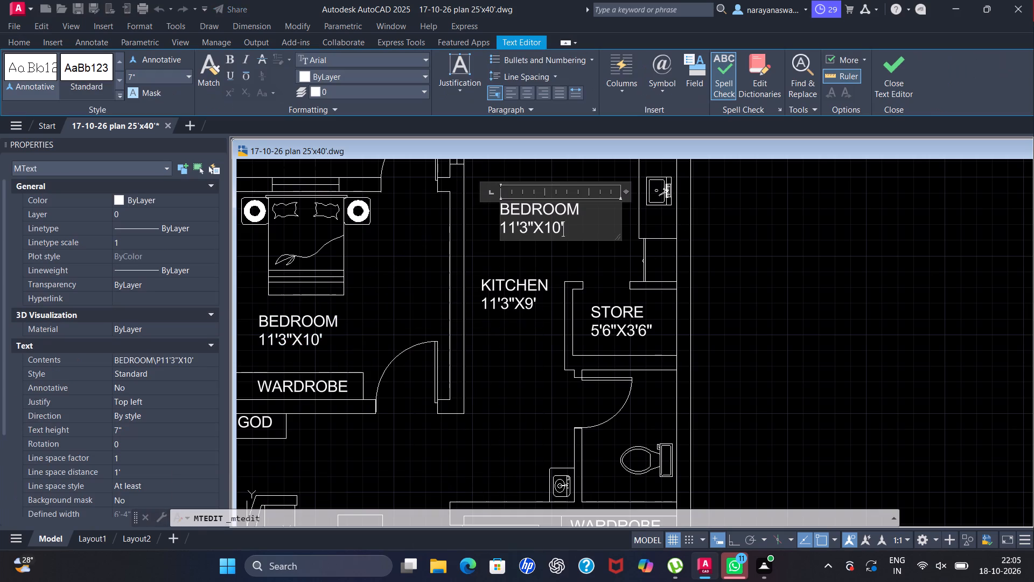
key("BackSpace")
key("BackSpace")
key("BackSpace")
key("BackSpace")
key("BackSpace")
key("BackSpace")
key("BackSpace")
key("BackSpace")
key("BackSpace")
key("BackSpace")
key("BackSpace")
key("BackSpace")
key("BackSpace")
key("BackSpace")
key("BackSpace")
key("BackSpace")
key("BackSpace")
key("BackSpace")
key("BackSpace")
key("BackSpace")
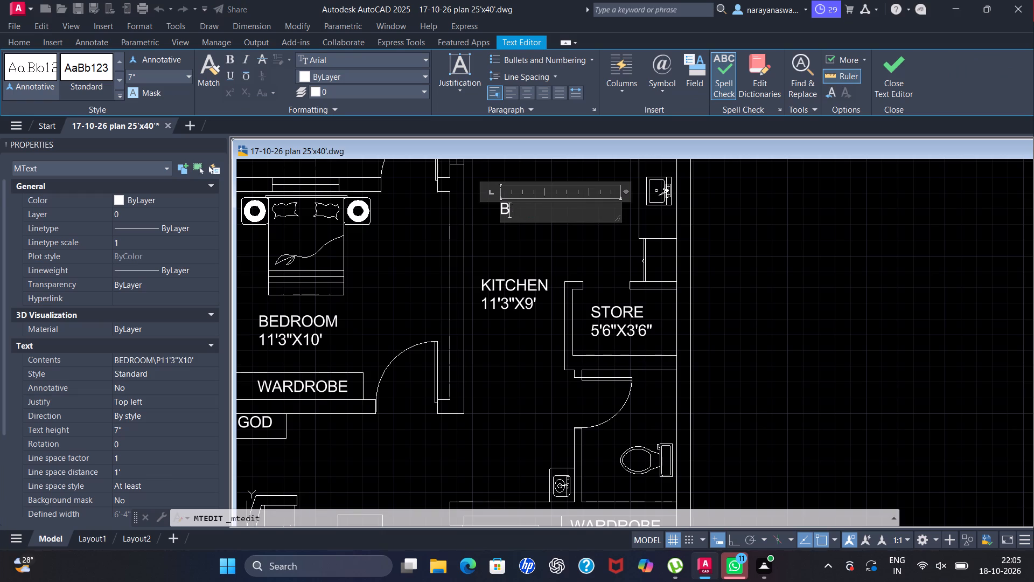
Enter KITCHEN in the copied label with 11'3"X9' on the line beneath it.
type("KIT")
type("CHEN")
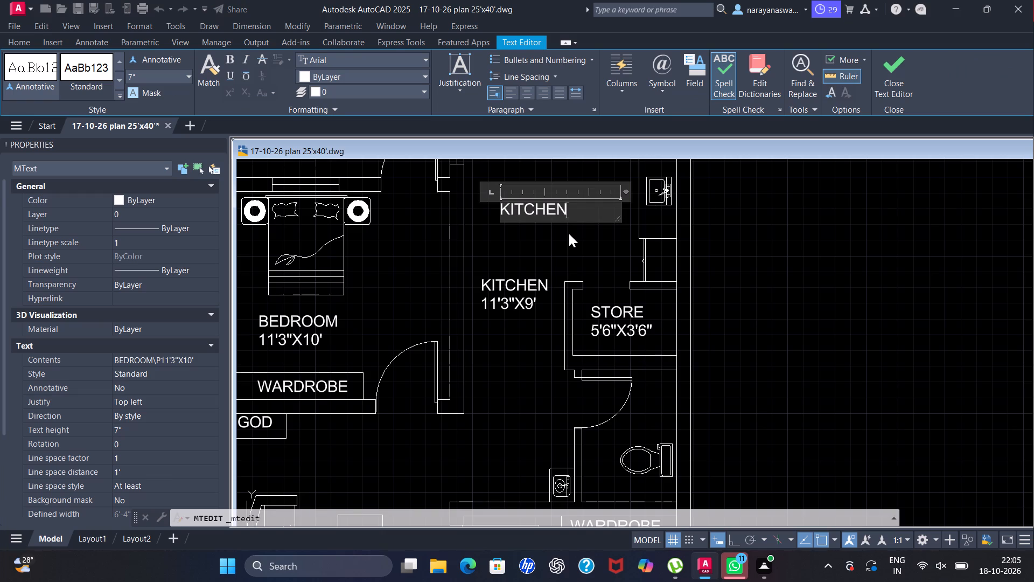
key("Return")
type("11'")
type("3\"")
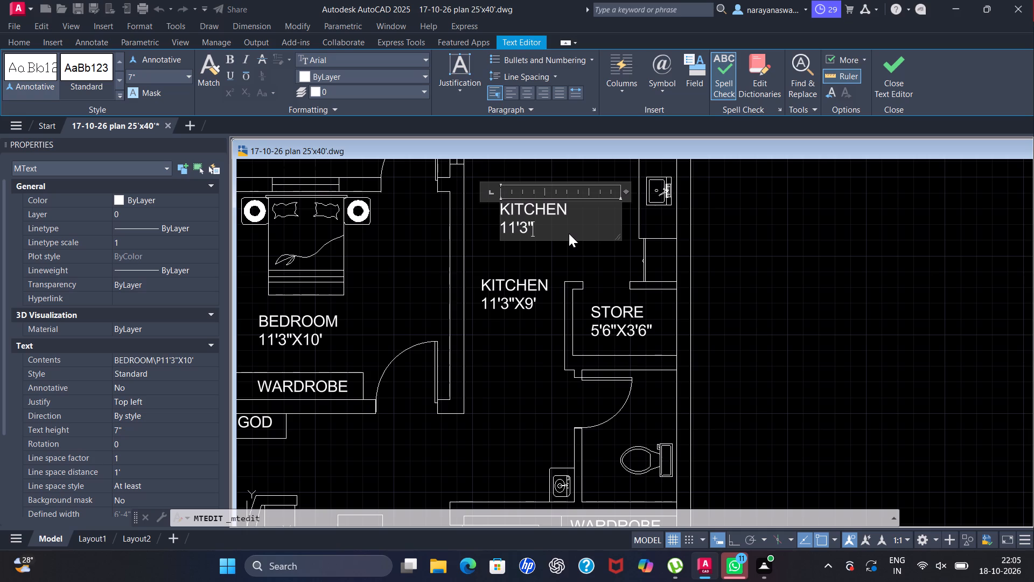
type("X8")
key("9")
key("Return")
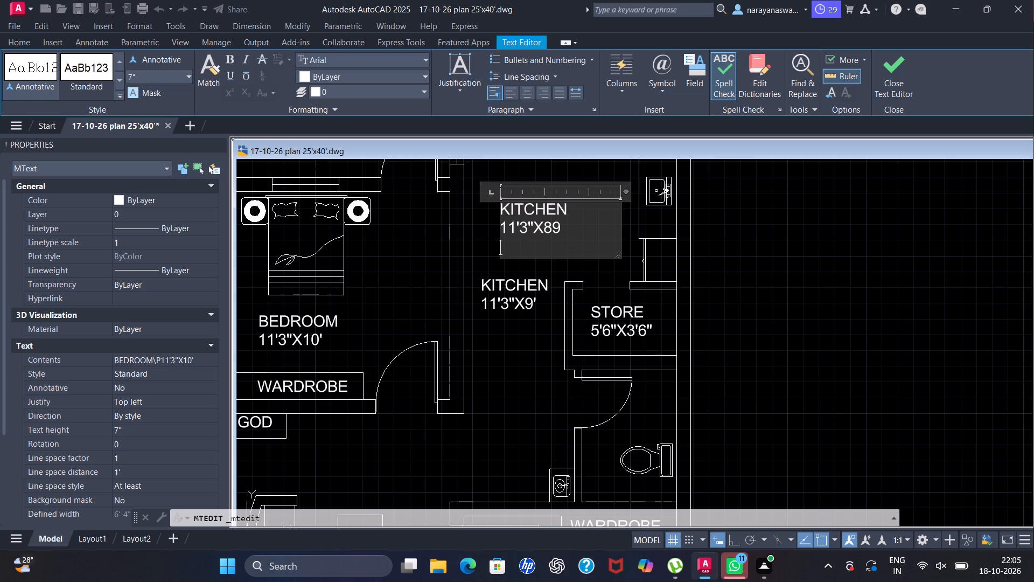
left_click(572, 231)
key("BackSpace")
key("BackSpace")
type("9'")
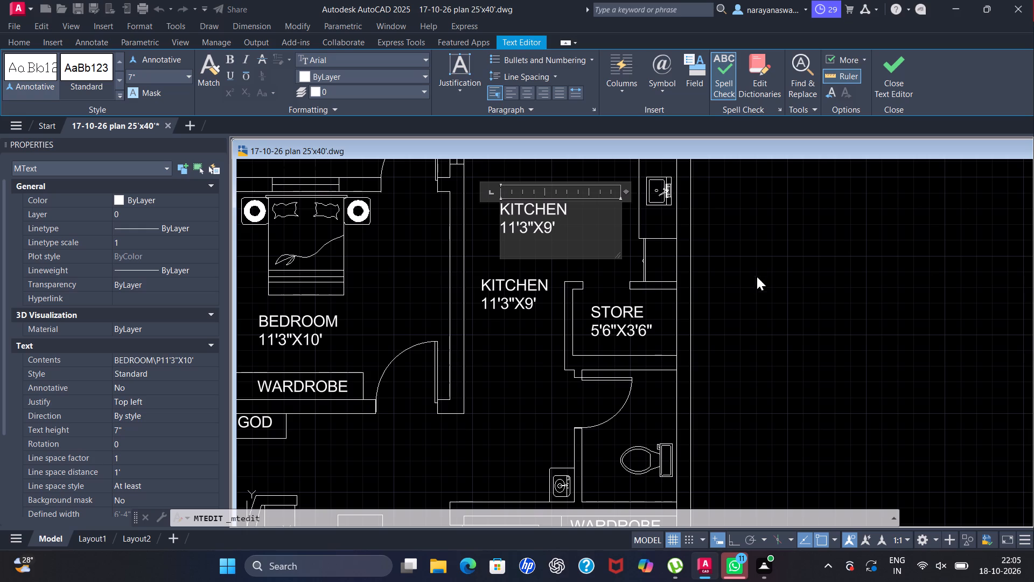
left_click(758, 271)
Erase the old KITCHEN label beside the store and the leftover BEDROOM label outside the plan's outer wall.
left_click(523, 292)
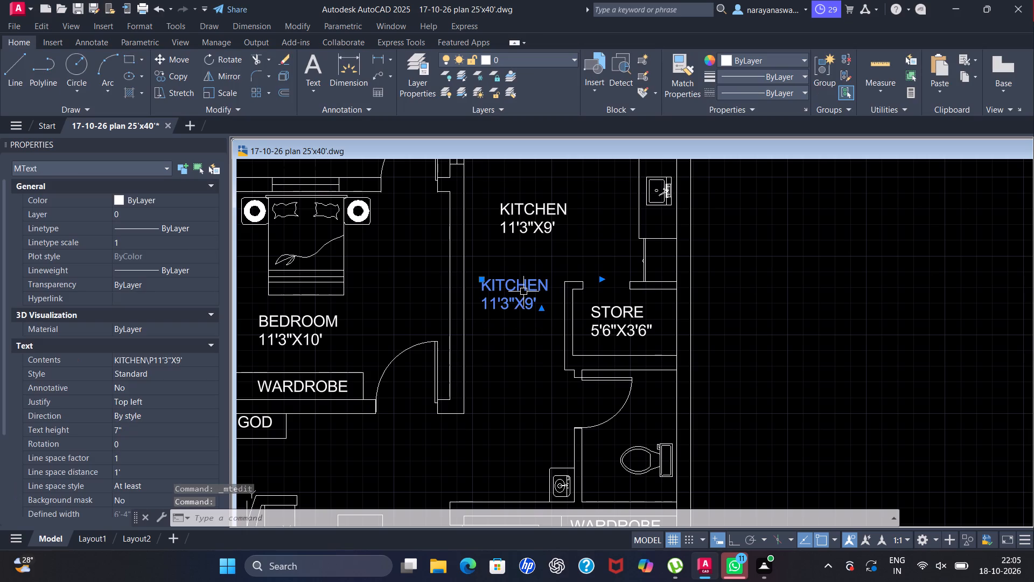
key("Delete")
scroll(541, 308, "down", 2)
left_click(396, 316)
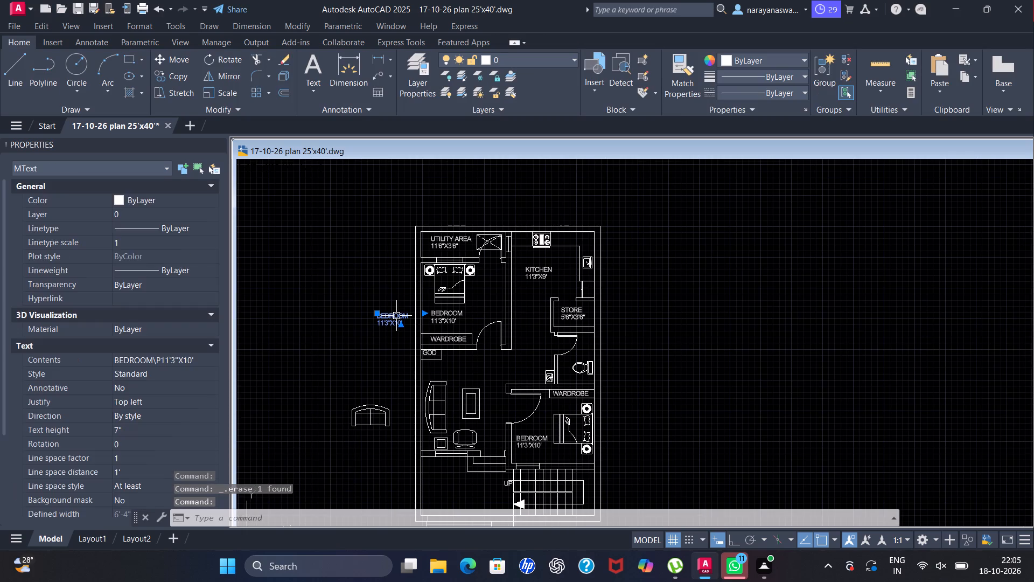
key("Delete")
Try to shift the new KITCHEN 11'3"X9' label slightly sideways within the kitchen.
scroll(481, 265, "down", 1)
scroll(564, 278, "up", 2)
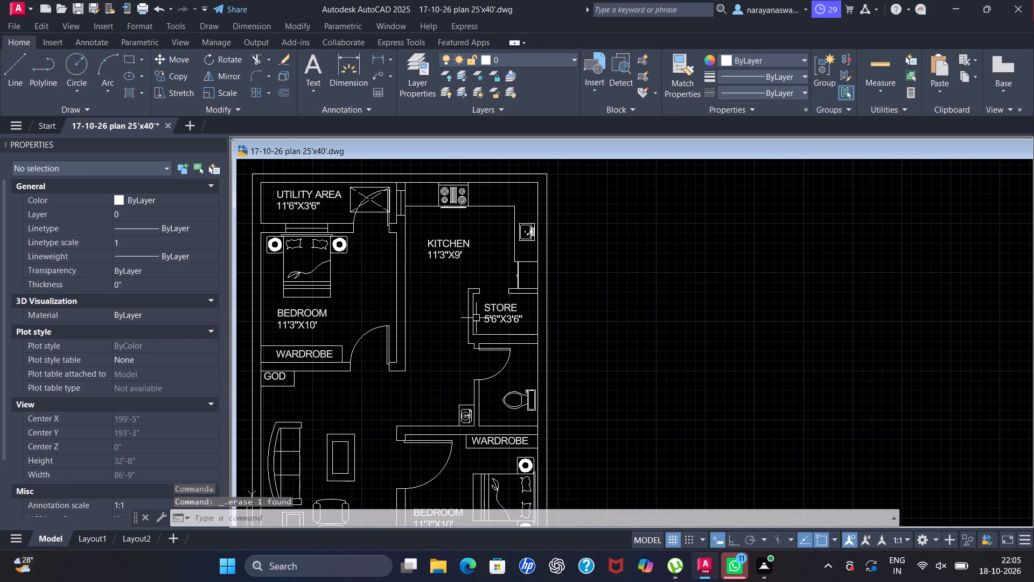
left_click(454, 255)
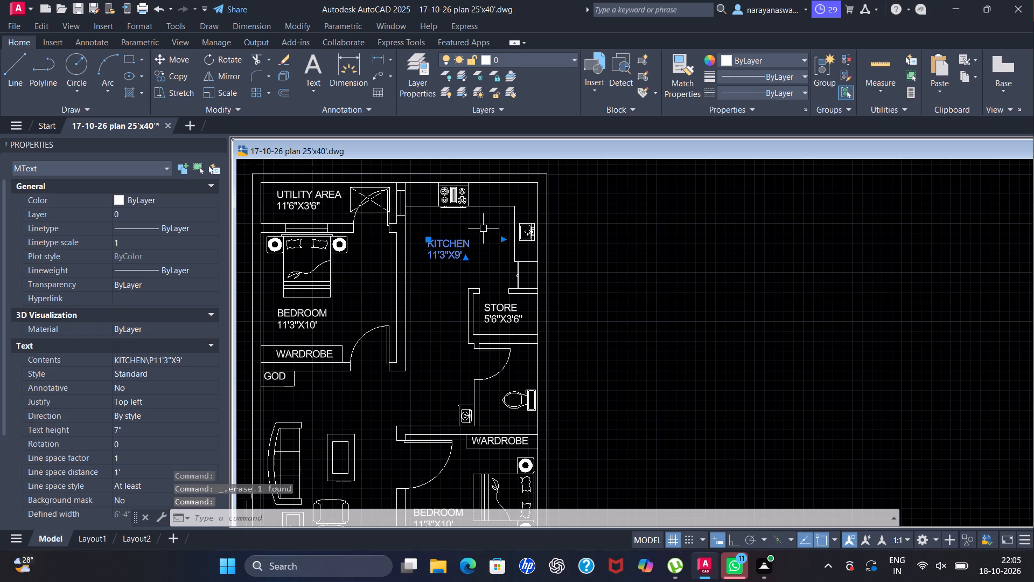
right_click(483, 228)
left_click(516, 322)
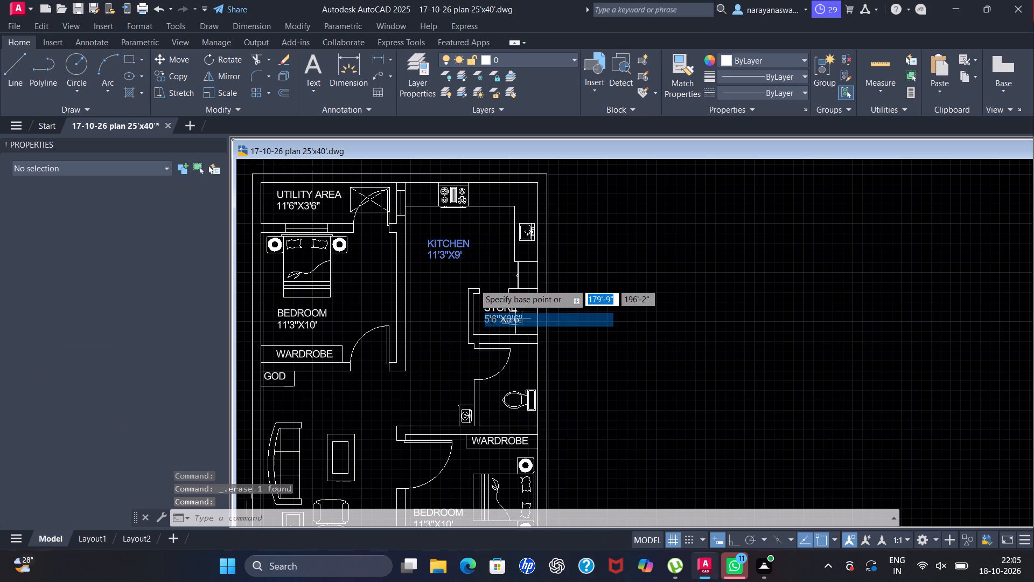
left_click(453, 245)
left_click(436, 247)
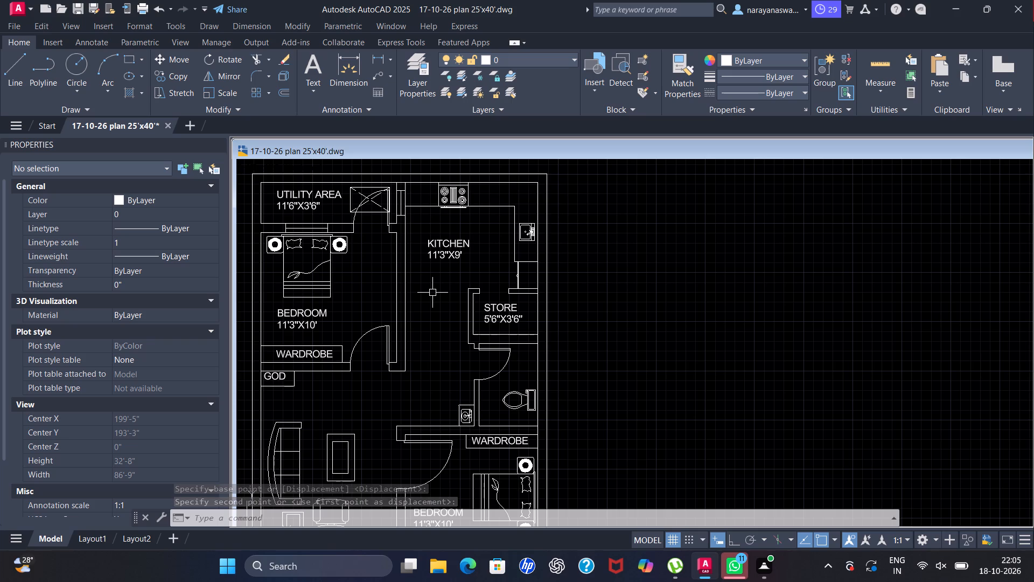
Copy the STORE 5'6"X3'6" label into the passage between the store and the bedroom wall.
scroll(432, 311, "up", 3)
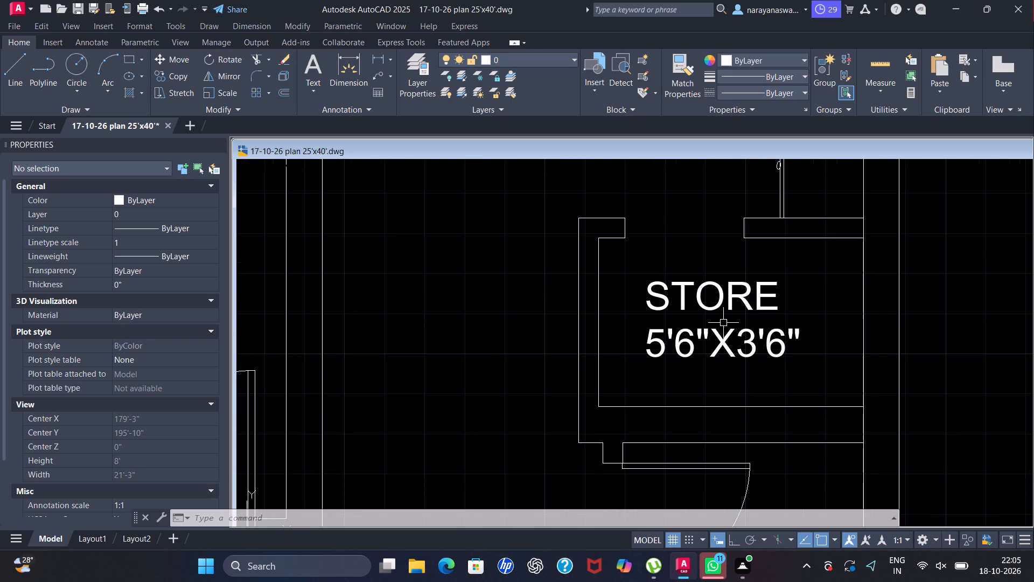
scroll(557, 261, "down", 2)
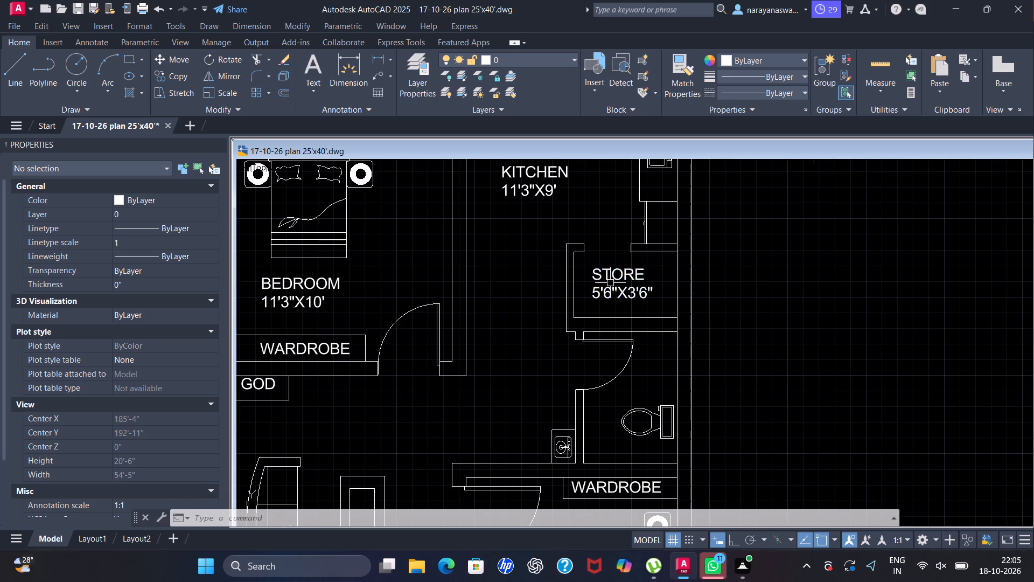
left_click(611, 283)
right_click(611, 283)
left_click(646, 332)
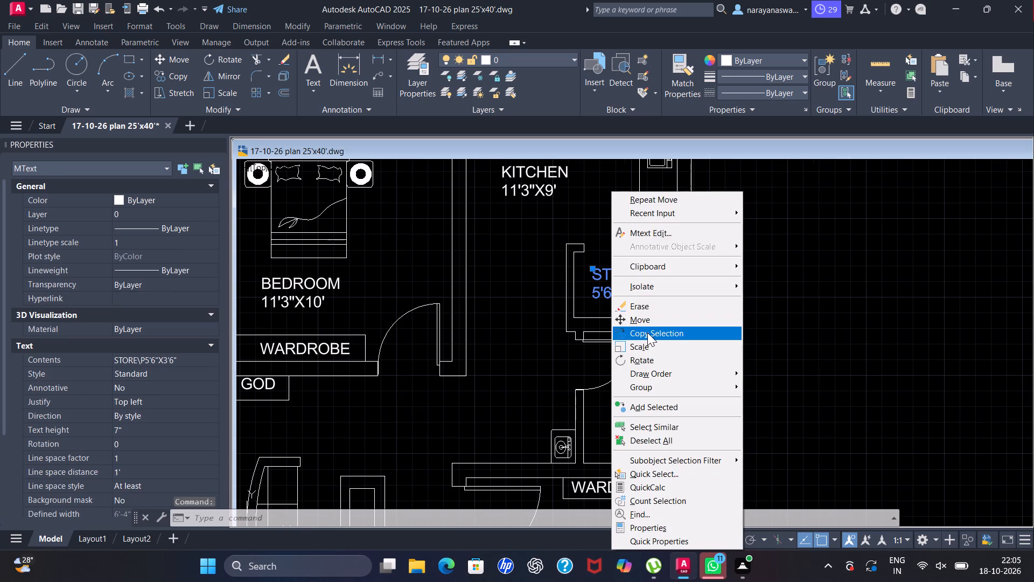
left_click(615, 284)
scroll(526, 293, "up", 2)
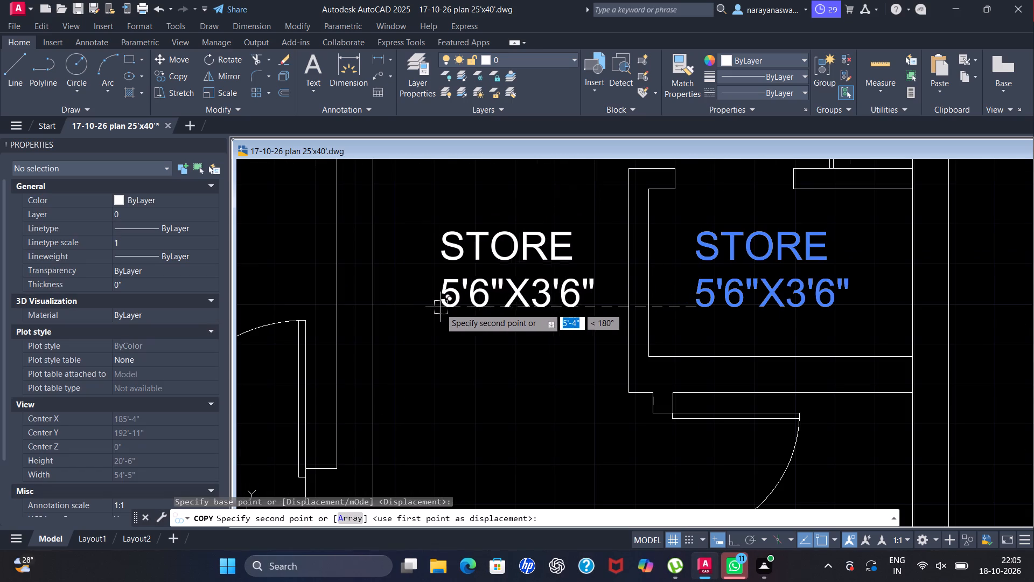
left_click(435, 309)
key("Escape")
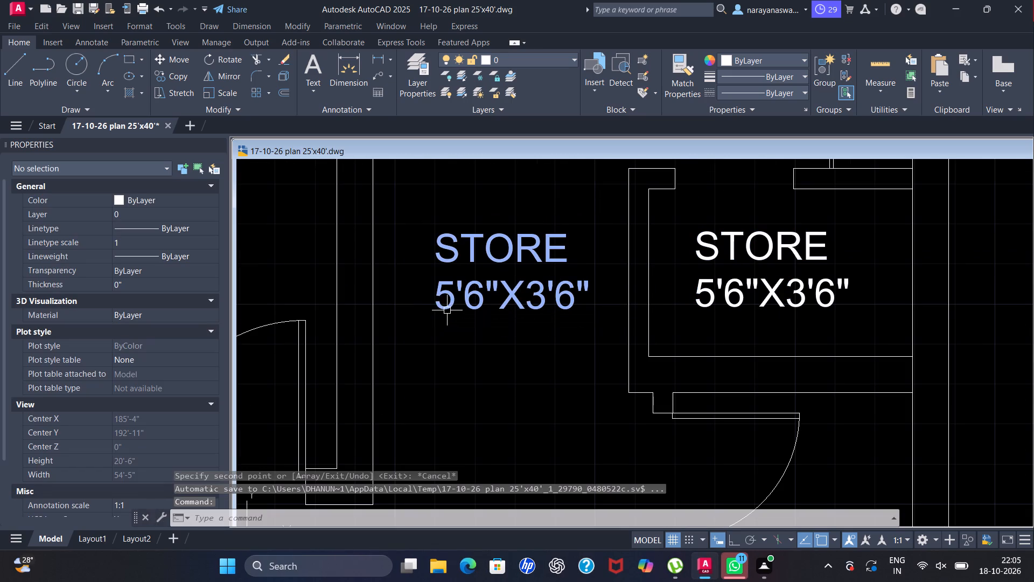
Clear all the text from the STORE 5'6"X3'6" label copied into the passage.
double_click(477, 264)
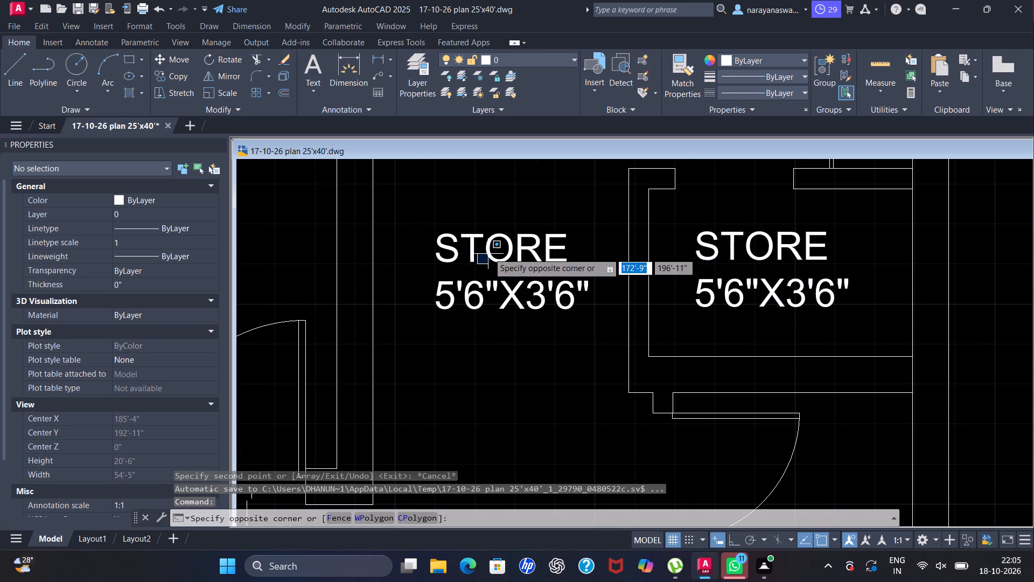
double_click(494, 246)
double_click(497, 255)
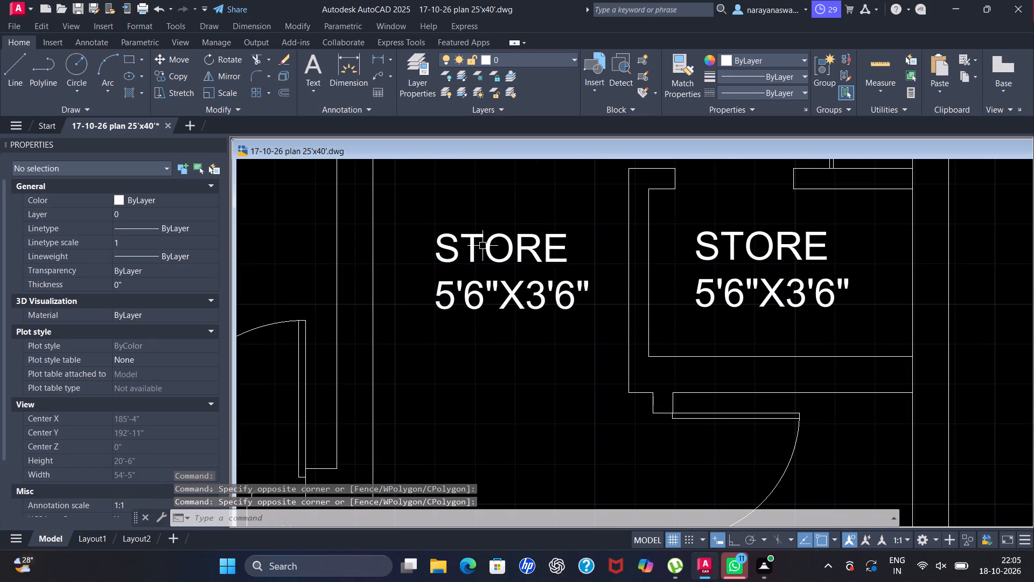
double_click(484, 246)
left_click(593, 299)
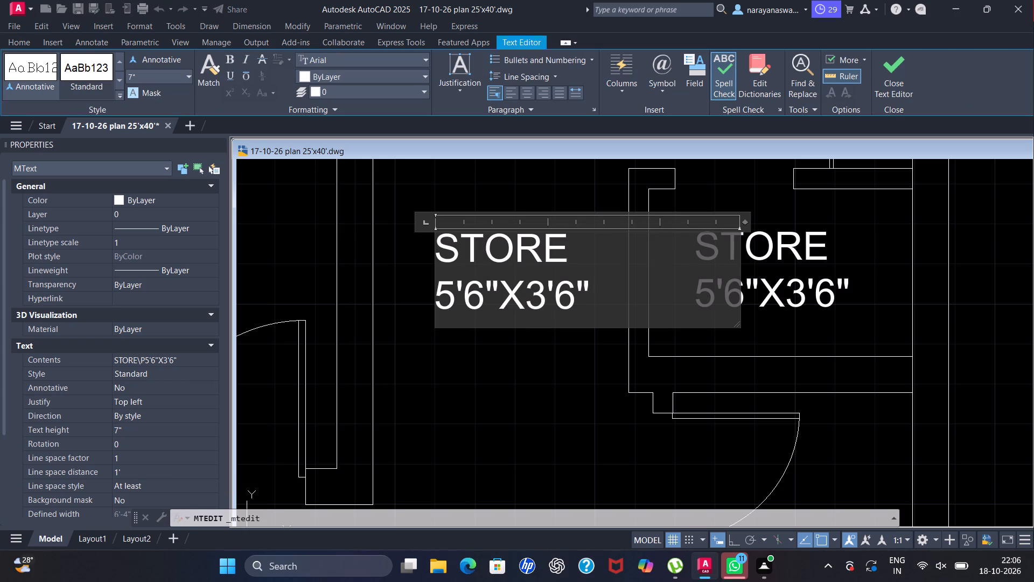
key("BackSpace")
key("BackSpace")
key("BackSpace")
key("BackSpace")
key("BackSpace")
key("BackSpace")
key("BackSpace")
key("BackSpace")
key("BackSpace")
key("BackSpace")
key("BackSpace")
key("BackSpace")
key("BackSpace")
key("BackSpace")
key("BackSpace")
key("BackSpace")
key("BackSpace")
key("BackSpace")
key("BackSpace")
key("BackSpace")
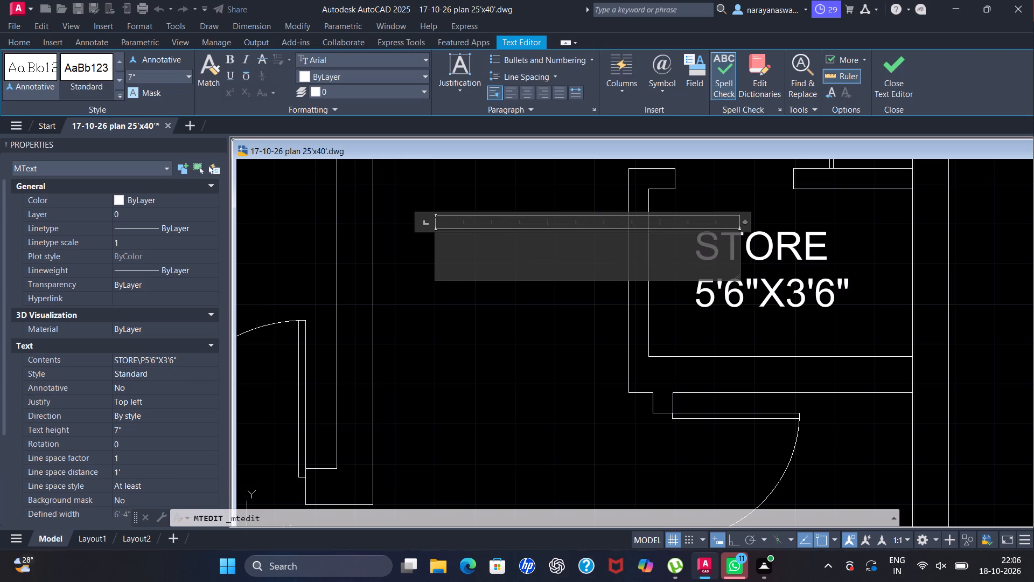
Enter 5'3"X4'9" as the text of the emptied label in the passage beside the store.
type("5'")
type("3\"")
key("x")
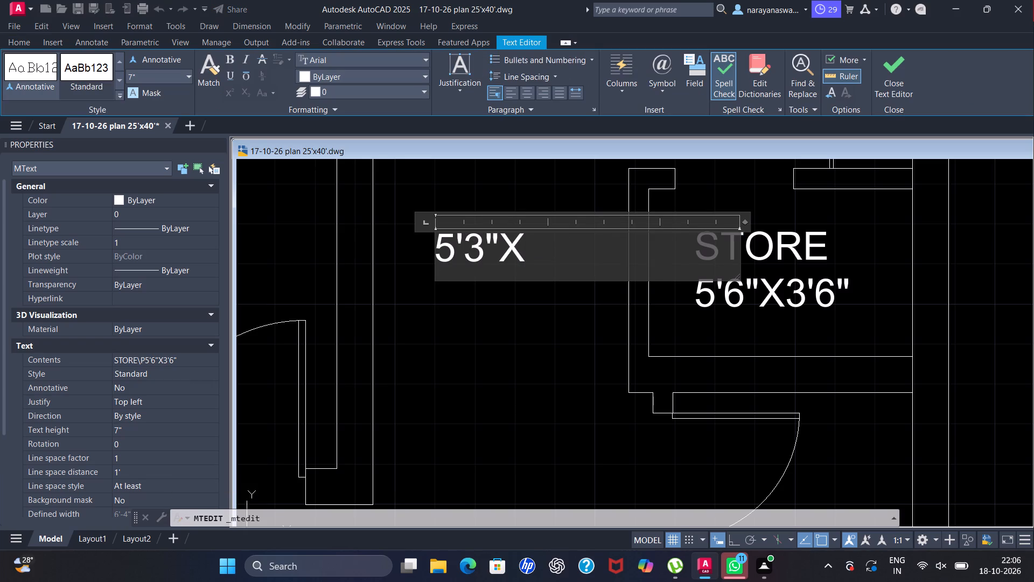
type("4'")
type("9\"")
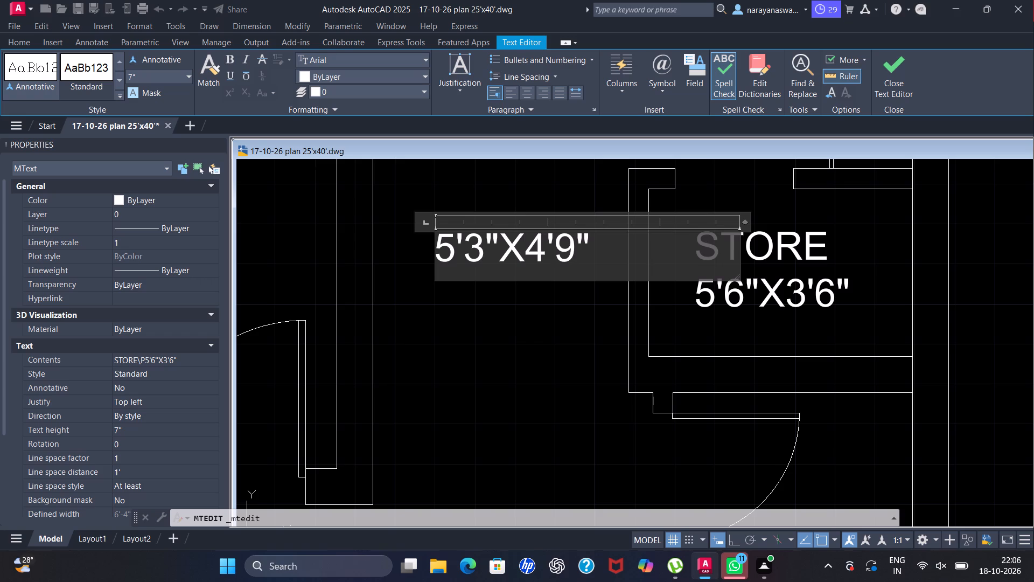
left_click(514, 421)
Copy the 5'3"X4'9" passage label into the toilet, just above the WC fixture.
scroll(625, 309, "down", 3)
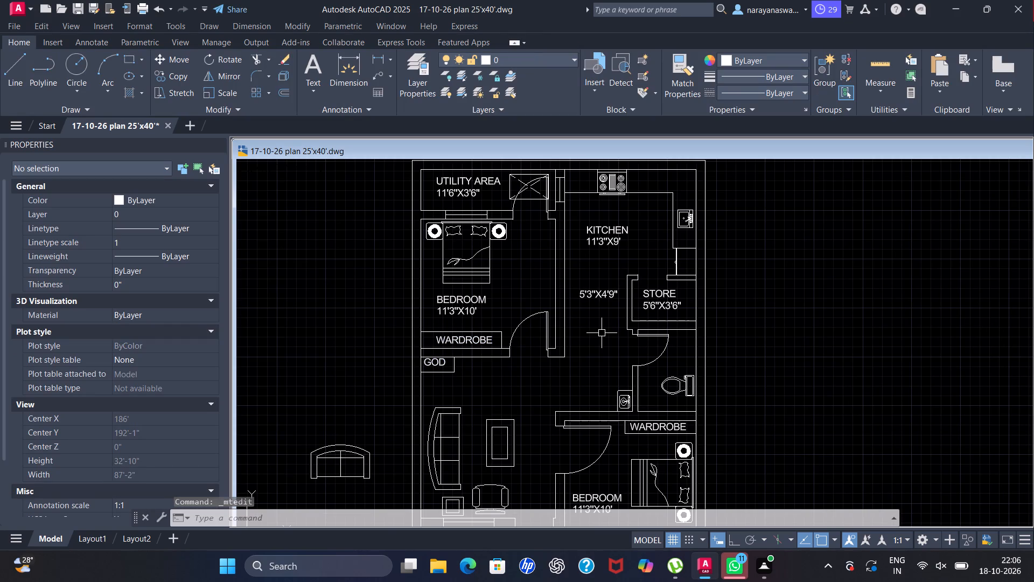
scroll(688, 363, "up", 1)
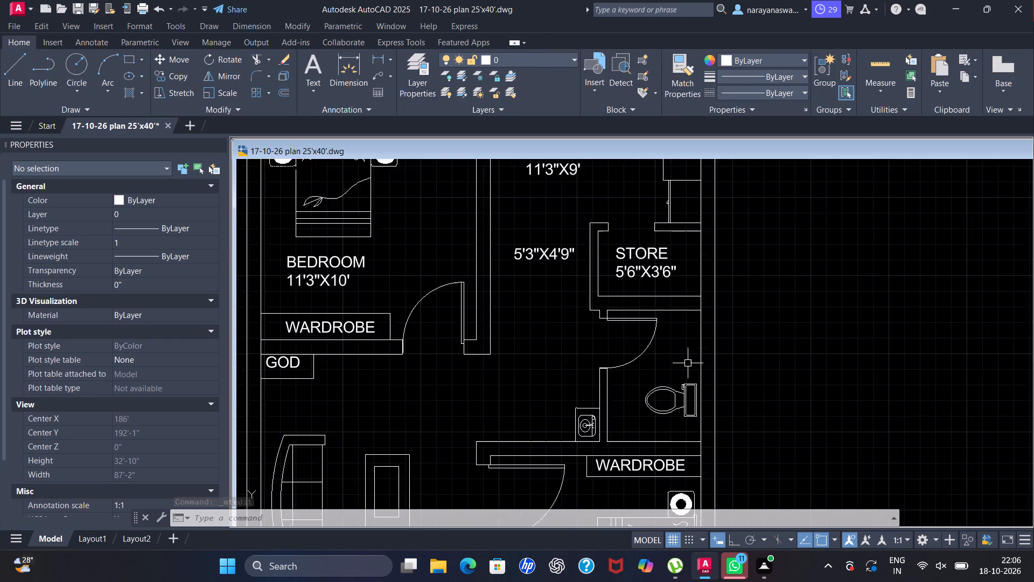
scroll(688, 363, "up", 1)
left_click(454, 190)
right_click(454, 190)
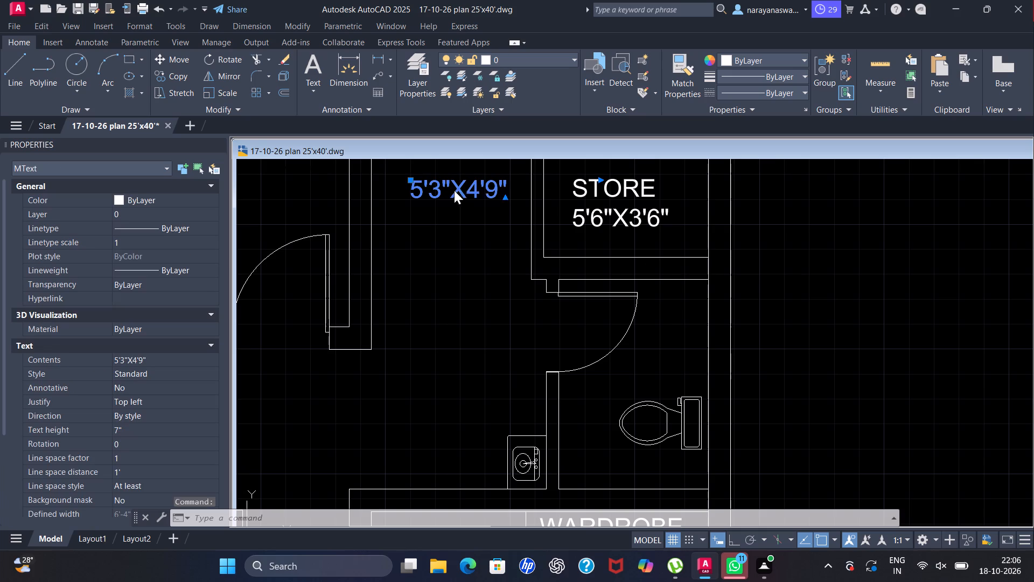
left_click_drag(495, 332, 497, 327)
left_click(449, 192)
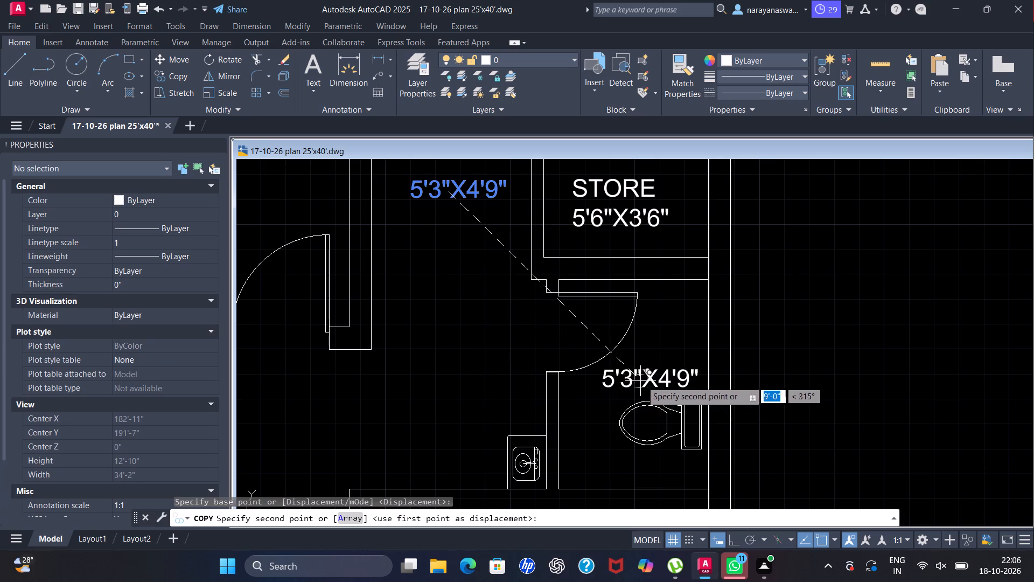
left_click(641, 375)
key("Escape")
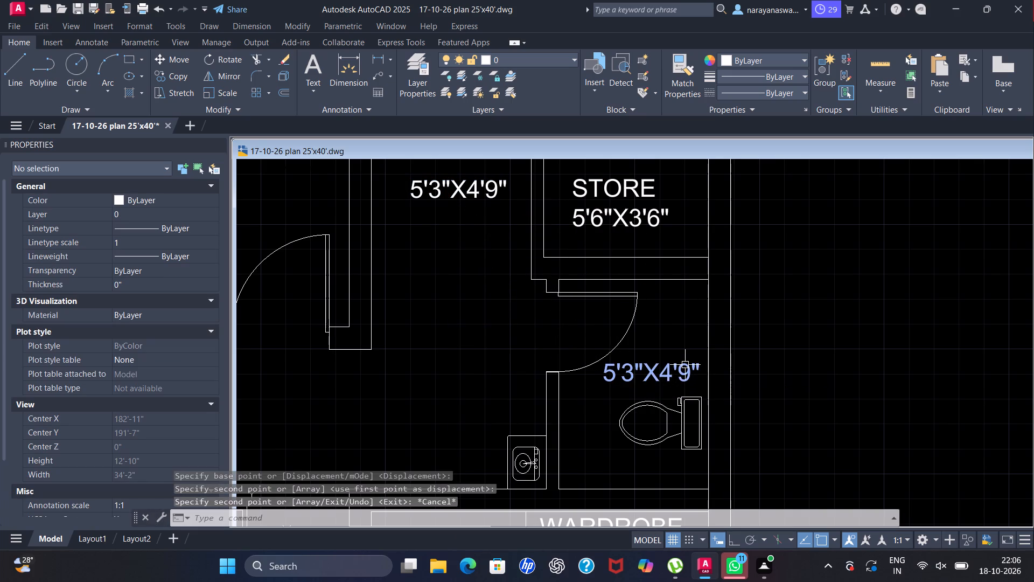
Replace the text of the copied label in the toilet with WC and 5'X7' on two lines.
double_click(683, 372)
left_click(704, 373)
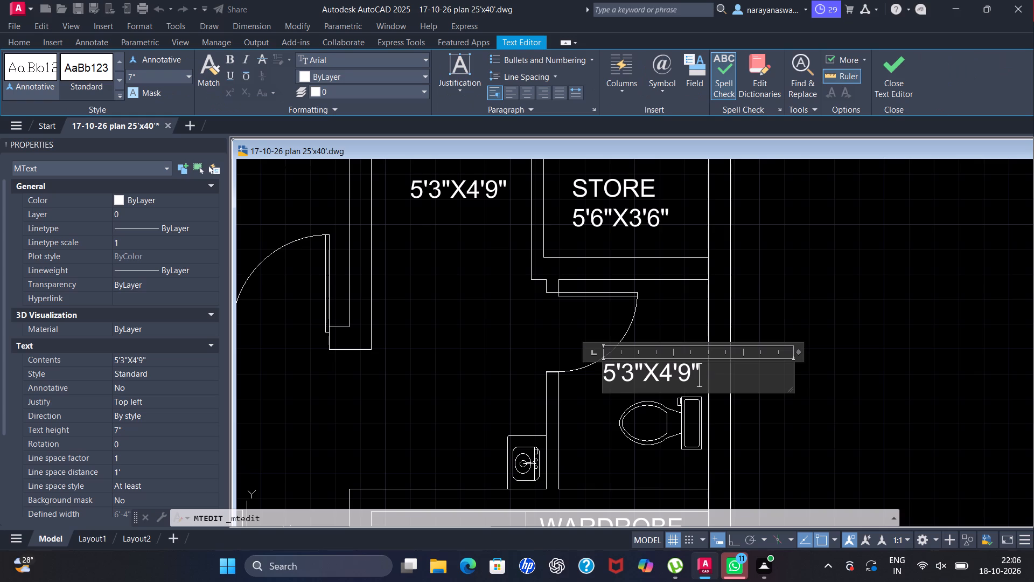
key("BackSpace")
key("BackSpace")
key("BackSpace")
key("BackSpace")
key("BackSpace")
key("BackSpace")
key("BackSpace")
key("BackSpace")
key("BackSpace")
key("BackSpace")
key("BackSpace")
key("BackSpace")
key("BackSpace")
key("BackSpace")
key("BackSpace")
key("BackSpace")
key("BackSpace")
key("BackSpace")
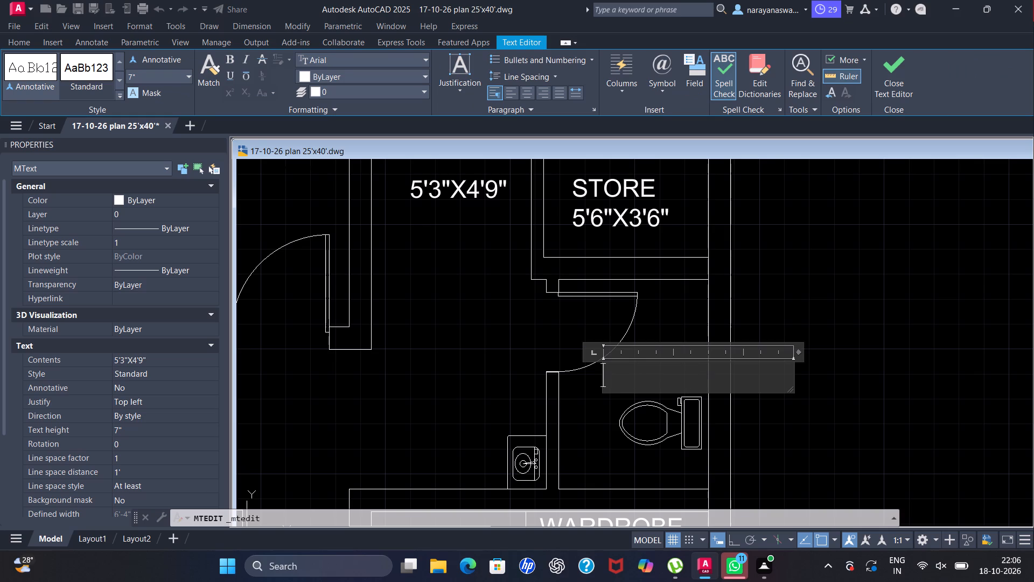
type("WC")
key("Return")
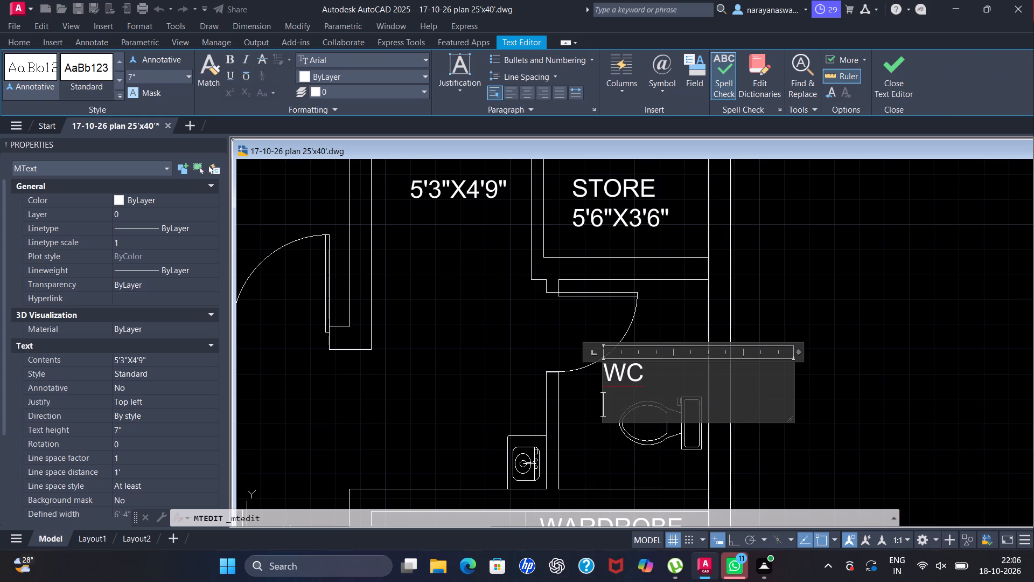
type("5'X")
key("7")
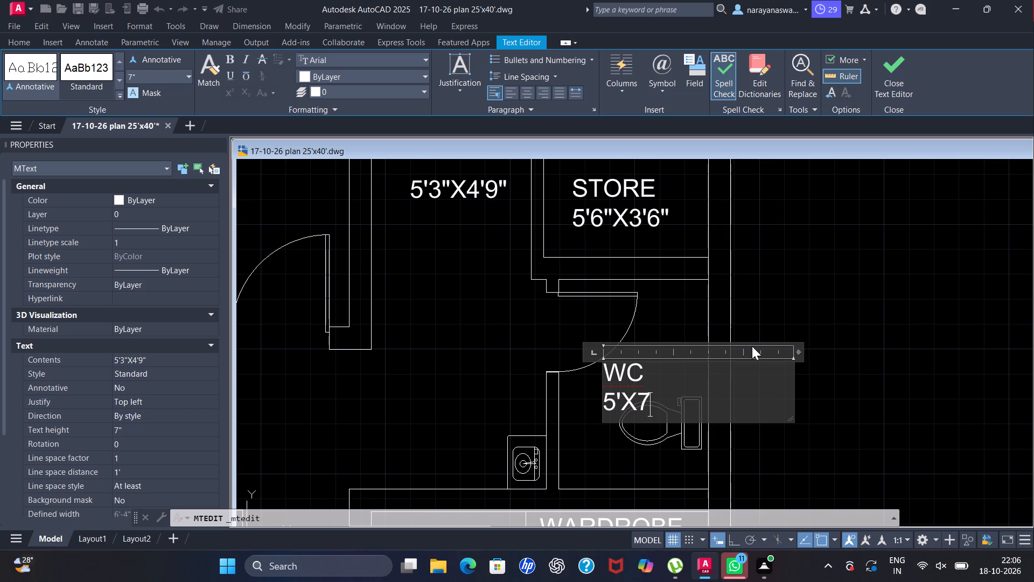
key("apostrophe")
left_click(889, 303)
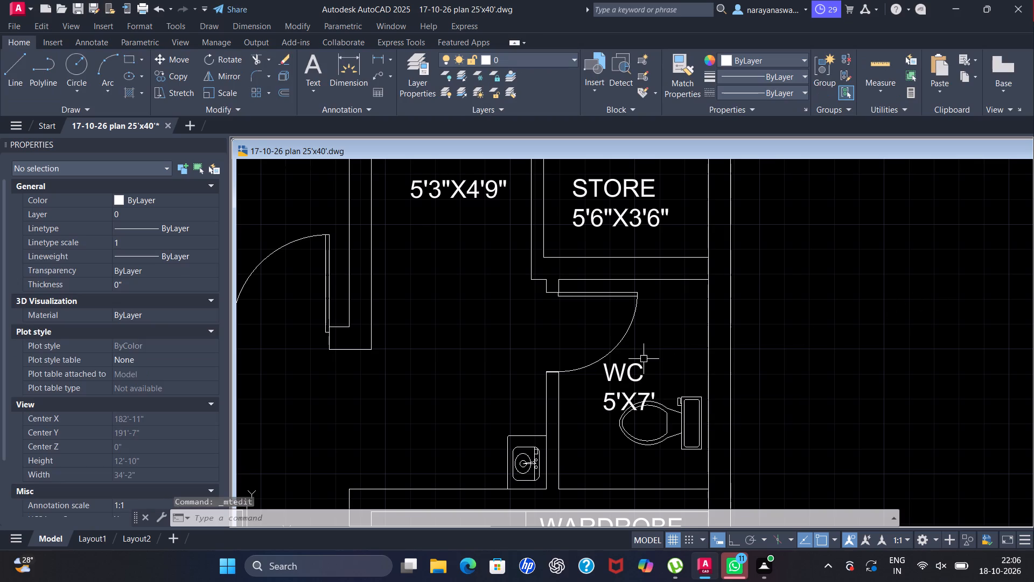
Move the WC 5'X7' label about 1'-6" diagonally so it sits clear above the toilet fixture, beside the door swing.
left_click_drag(624, 376, 628, 375)
right_click(666, 338)
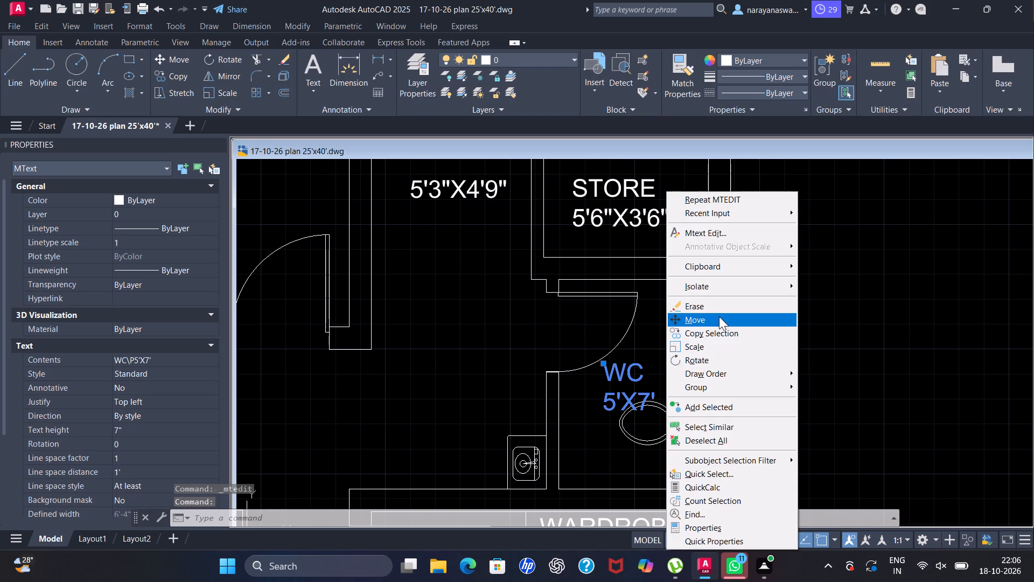
left_click(705, 320)
left_click_drag(626, 378, 639, 371)
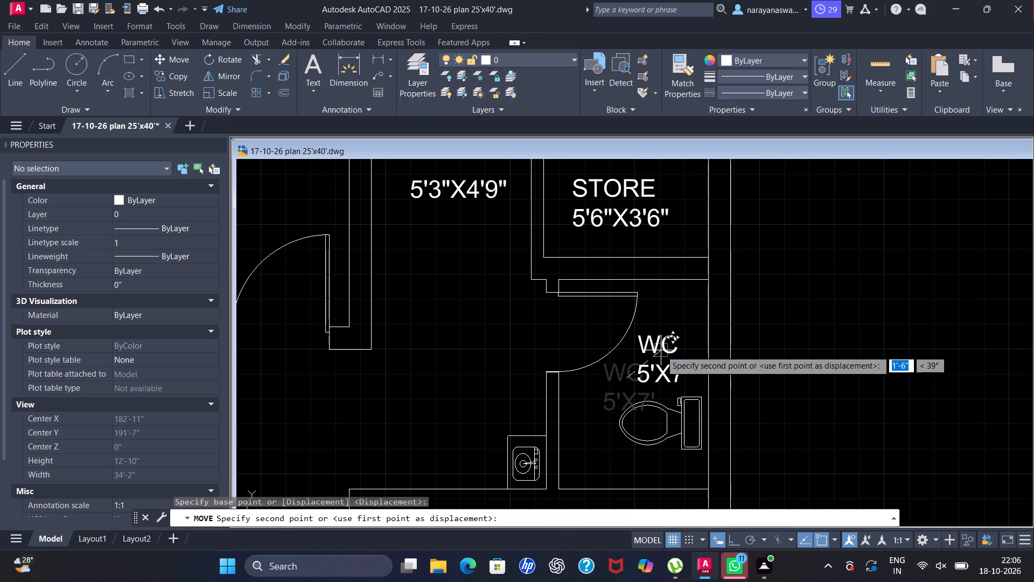
left_click(661, 350)
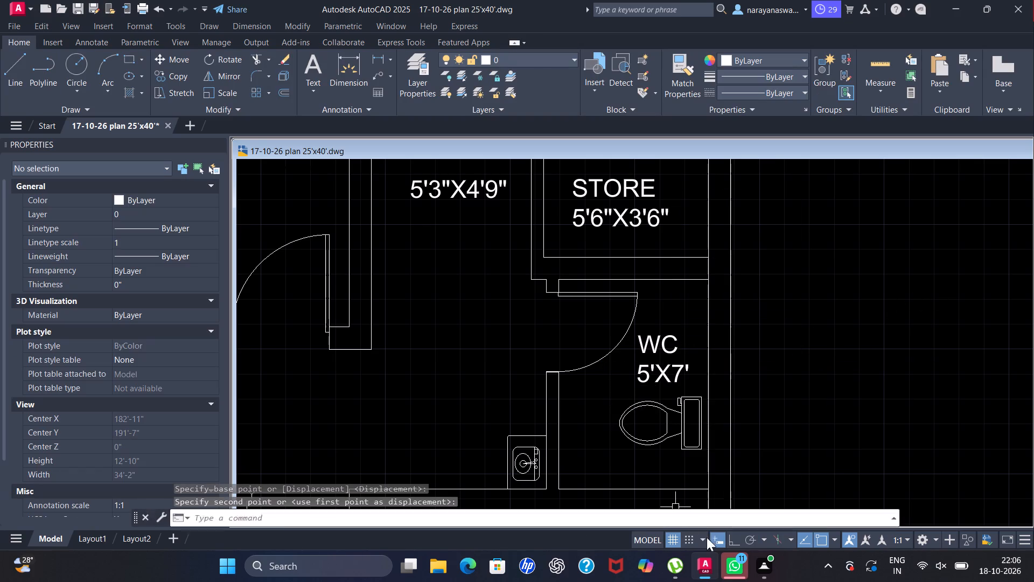
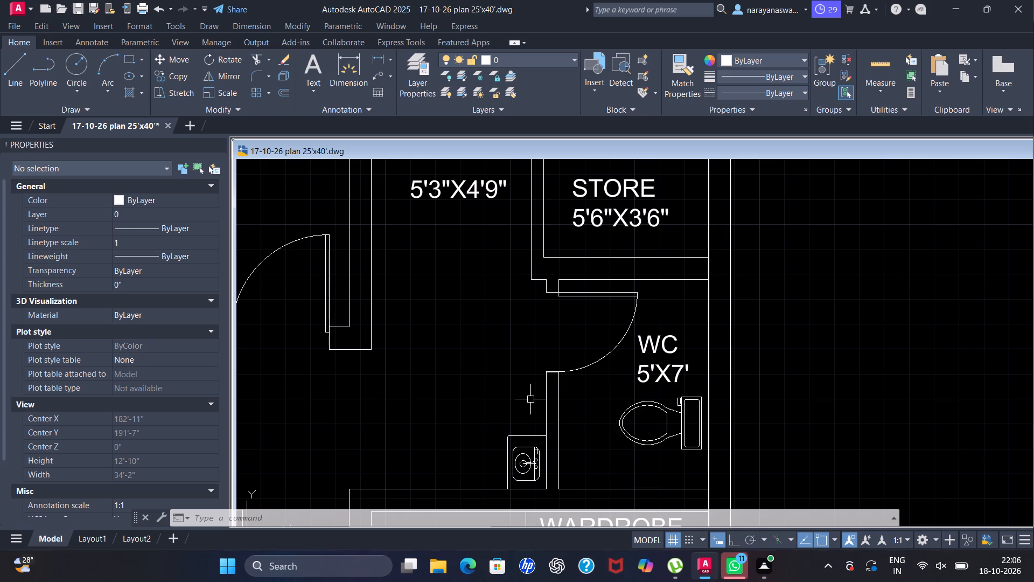
Retype the lower bedroom's label as BEDROOM and 11'3X10' on two lines.
scroll(530, 329, "down", 1)
scroll(605, 364, "down", 2)
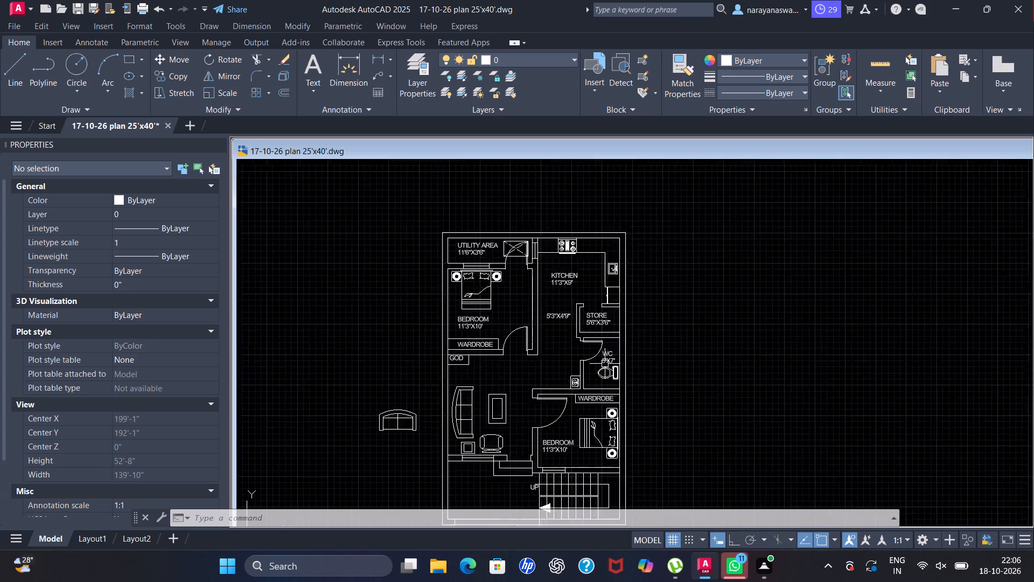
scroll(605, 364, "down", 1)
scroll(595, 436, "up", 2)
double_click(541, 384)
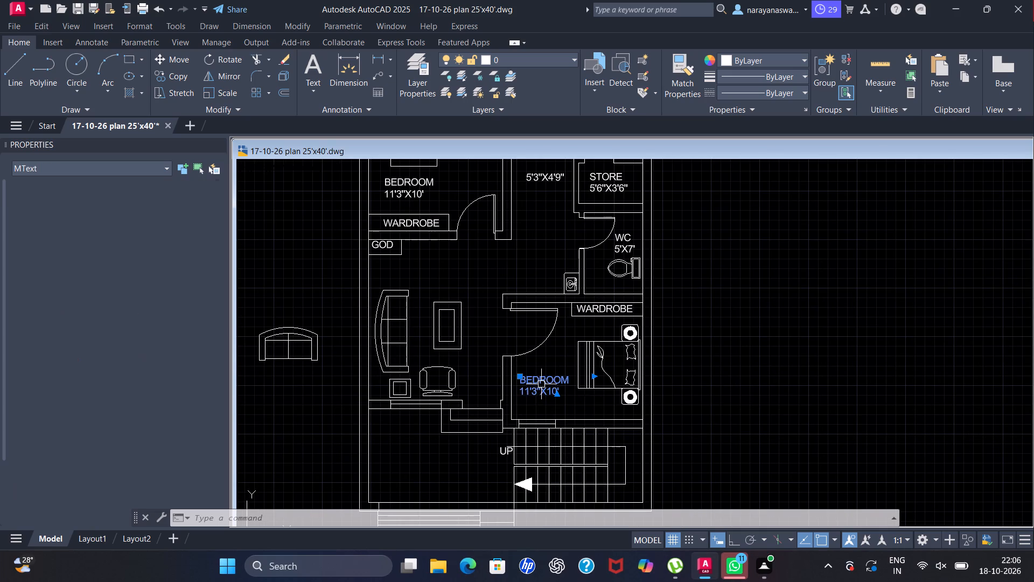
left_click(567, 390)
key("BackSpace")
key("BackSpace")
key("BackSpace")
key("BackSpace")
key("BackSpace")
key("BackSpace")
key("BackSpace")
key("BackSpace")
key("BackSpace")
key("BackSpace")
key("BackSpace")
key("BackSpace")
key("BackSpace")
key("BackSpace")
key("BackSpace")
key("BackSpace")
key("BackSpace")
key("BackSpace")
key("BackSpace")
key("BackSpace")
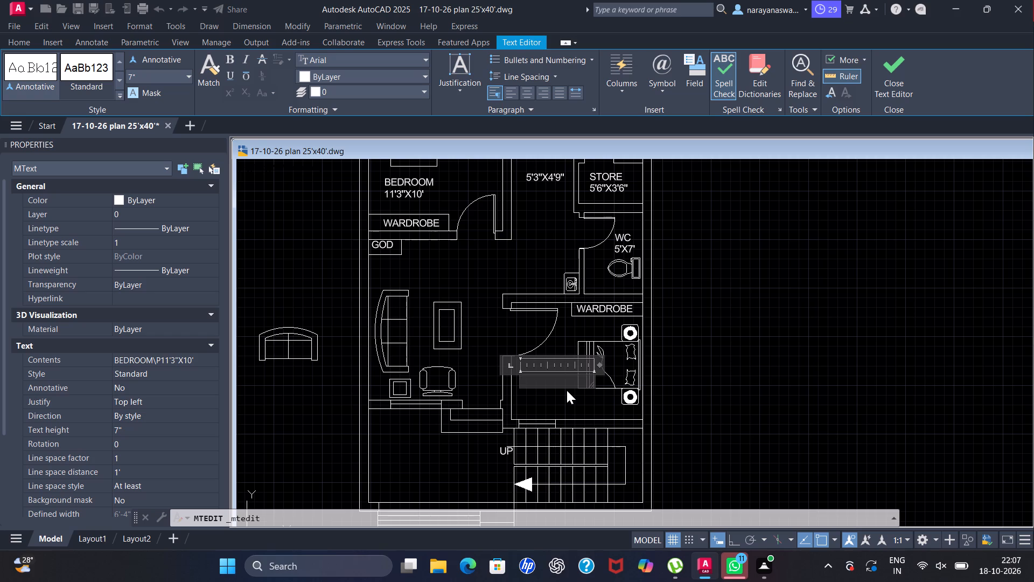
type("BEDROOM")
key("Return")
type("11'")
key("3")
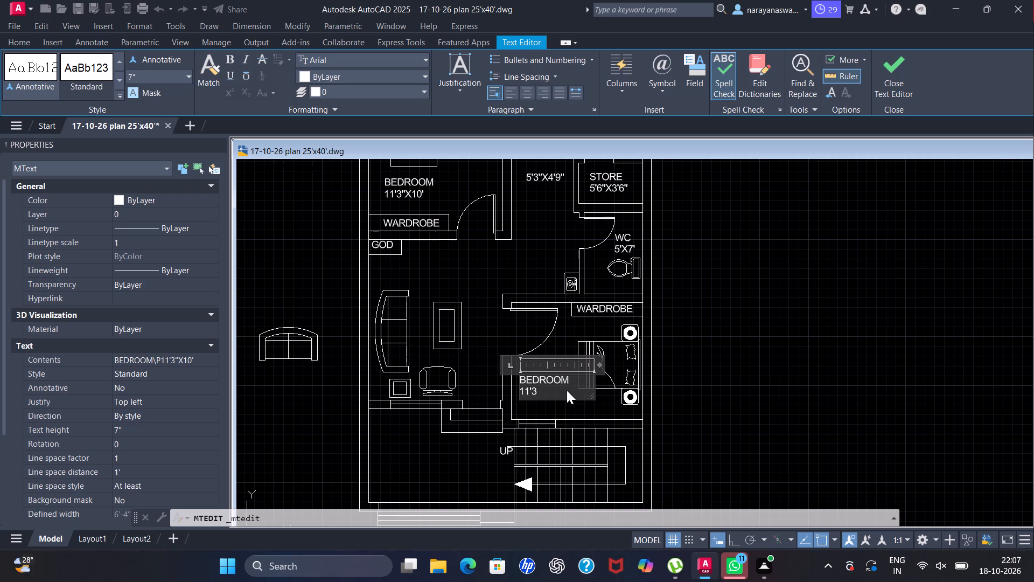
key("x")
type("10'")
left_click(703, 368)
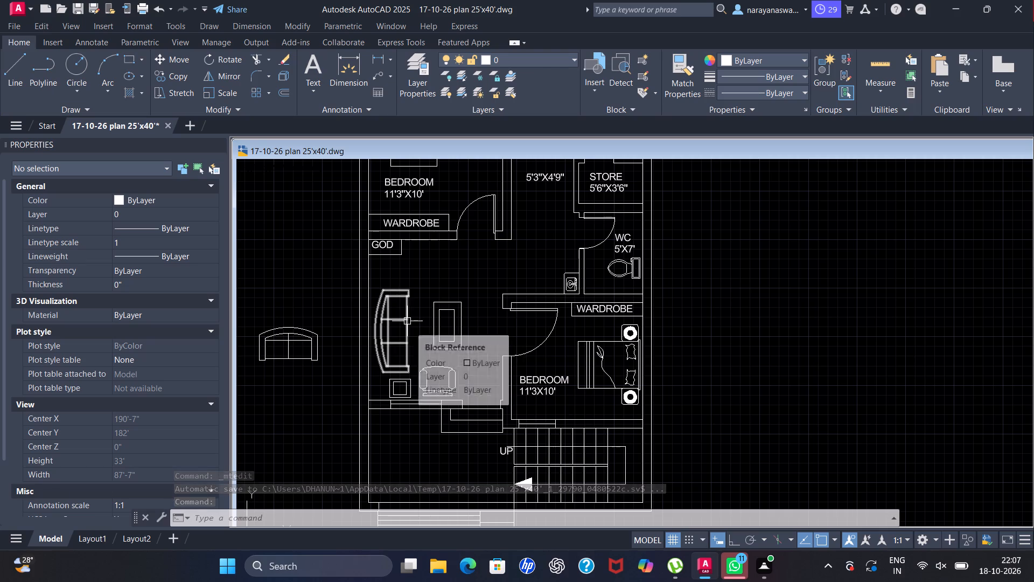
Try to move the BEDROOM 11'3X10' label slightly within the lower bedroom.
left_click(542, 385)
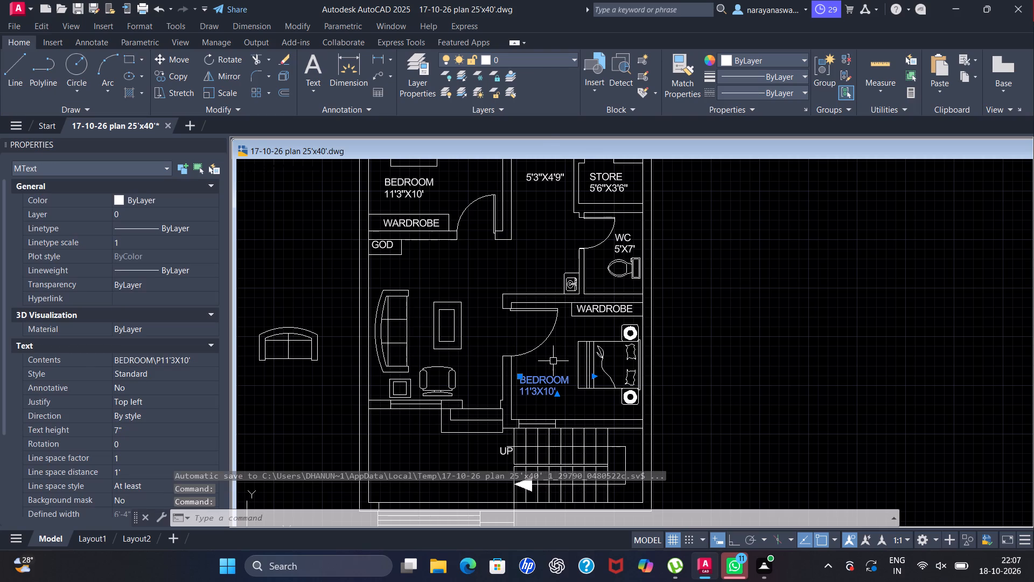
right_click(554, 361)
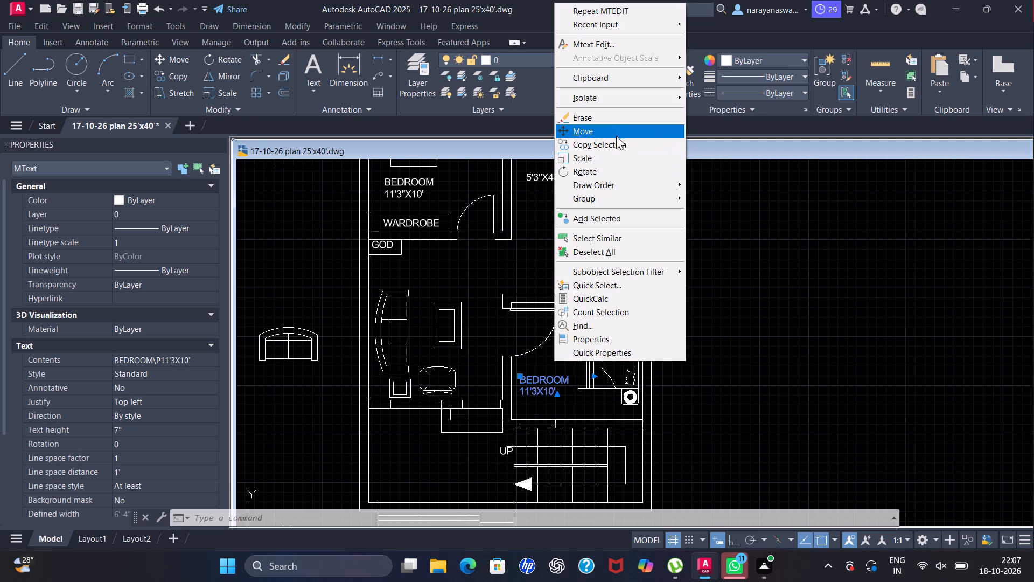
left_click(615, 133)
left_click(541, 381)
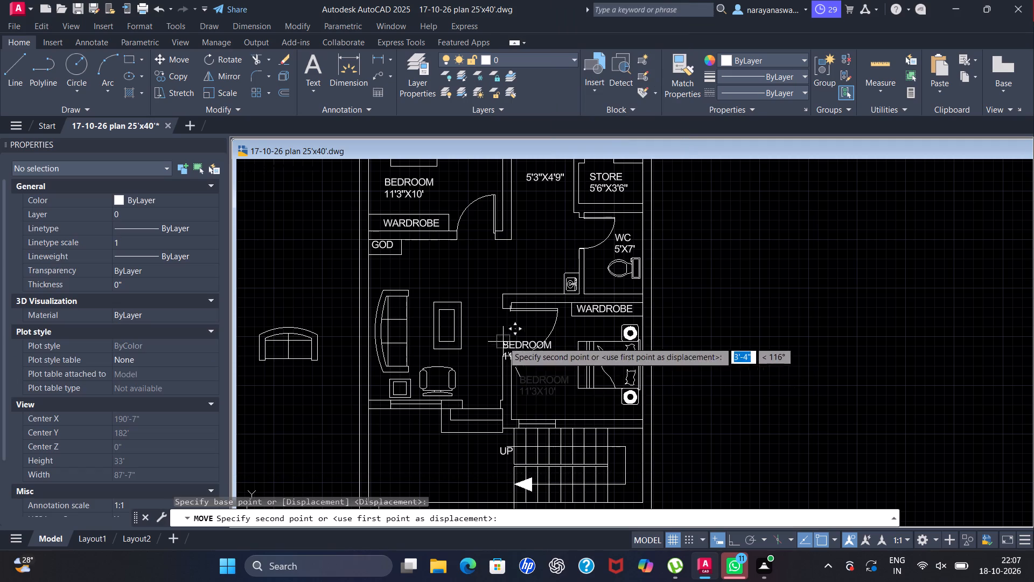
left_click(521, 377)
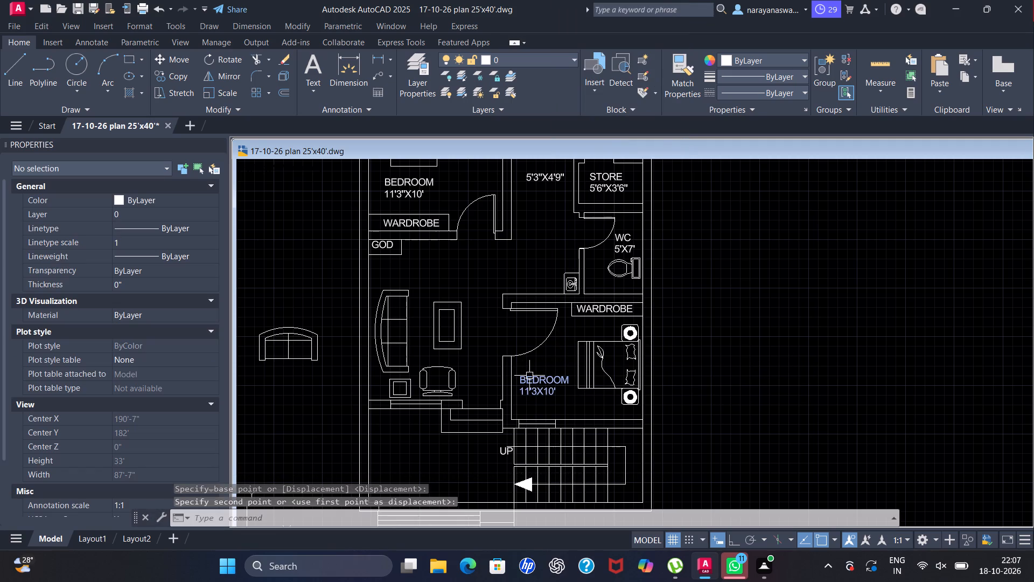
Copy the BEDROOM 11'3X10' label into the living space, just above the centre table.
left_click(532, 376)
right_click(532, 376)
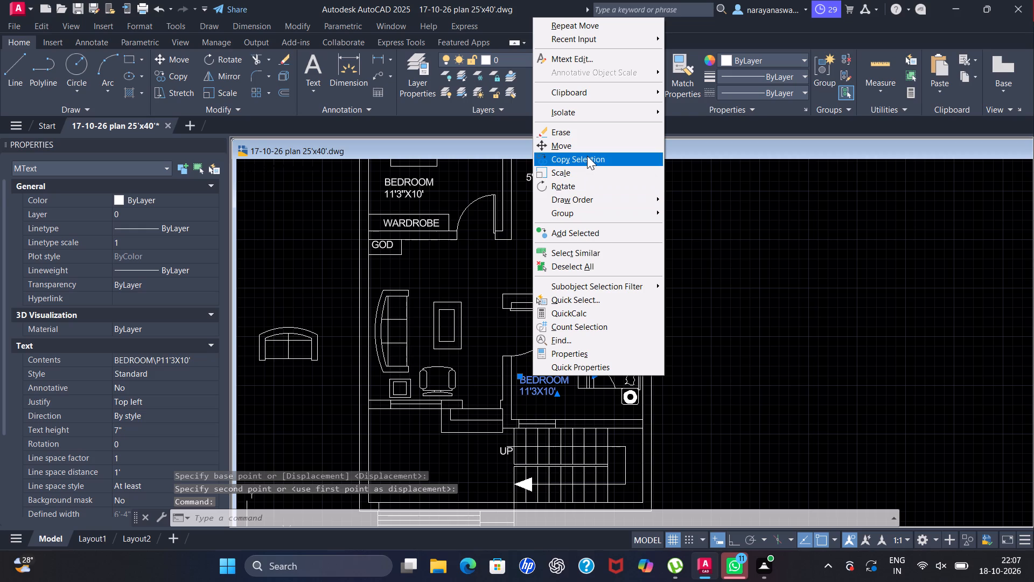
left_click(586, 160)
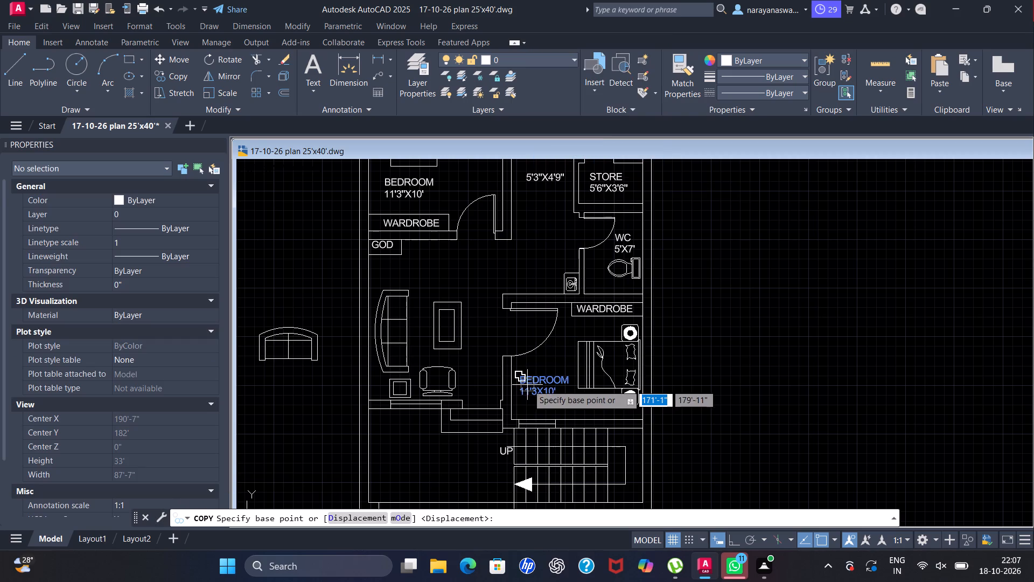
left_click(535, 382)
scroll(437, 302, "up", 3)
scroll(479, 296, "down", 2)
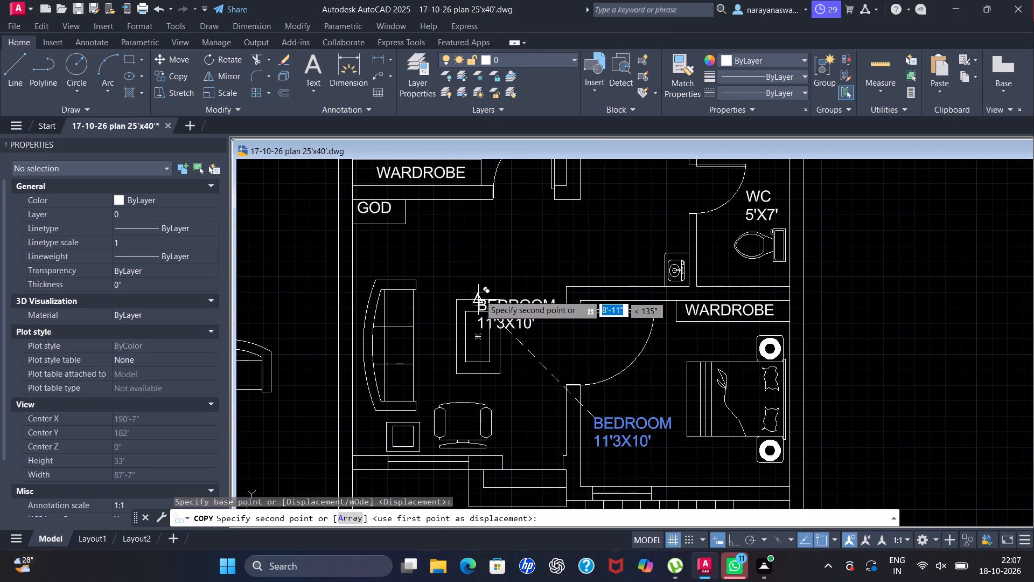
left_click(446, 262)
key("Escape")
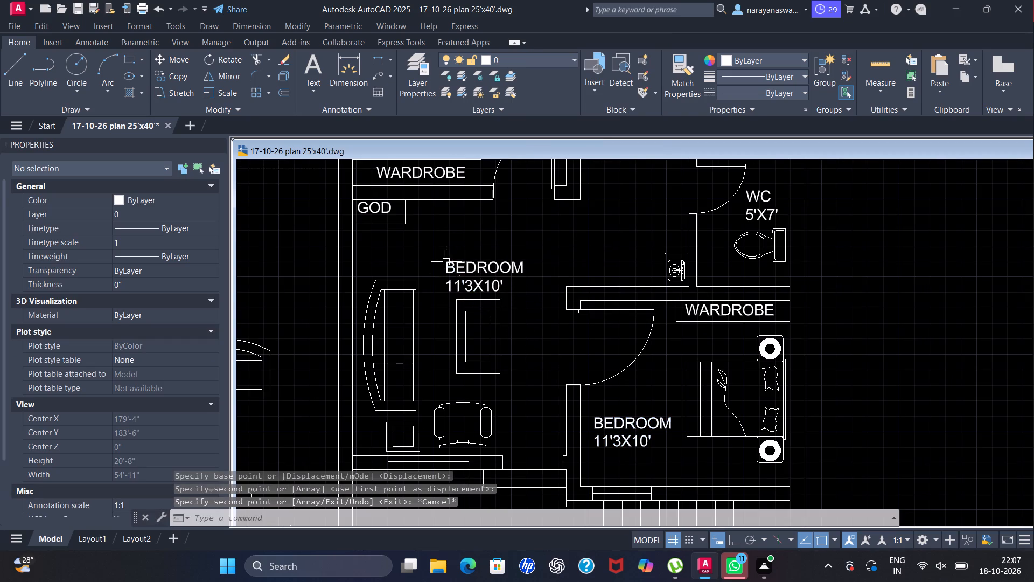
Replace the text of the copied label above the centre table with LIVING AREA and 11'6"X13'9" on two lines.
double_click(487, 269)
left_click(507, 289)
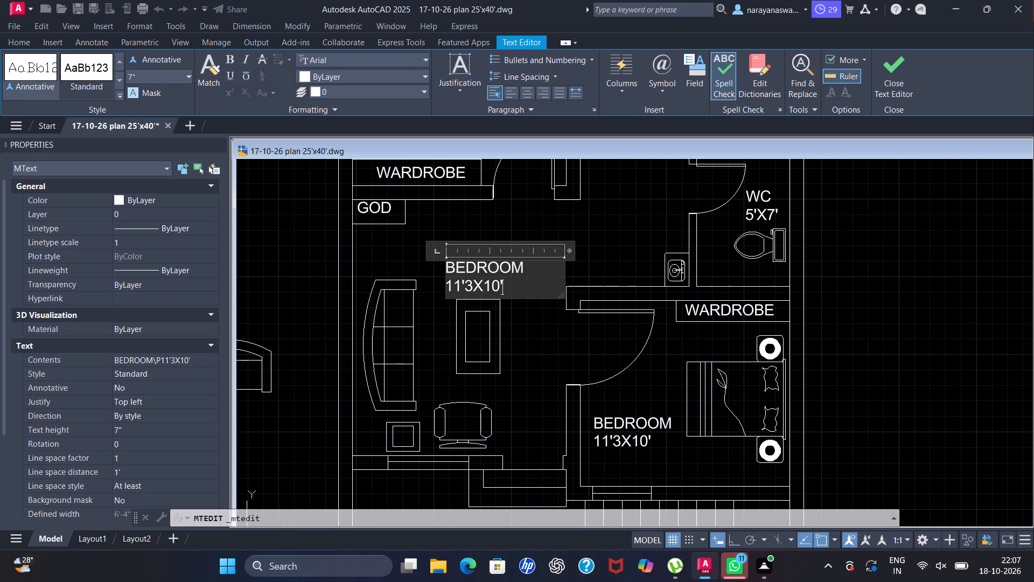
key("BackSpace")
key("BackSpace")
key("BackSpace")
key("BackSpace")
key("BackSpace")
key("BackSpace")
key("BackSpace")
key("BackSpace")
key("BackSpace")
key("BackSpace")
key("BackSpace")
key("BackSpace")
key("BackSpace")
key("BackSpace")
key("BackSpace")
key("BackSpace")
key("BackSpace")
key("BackSpace")
key("BackSpace")
key("BackSpace")
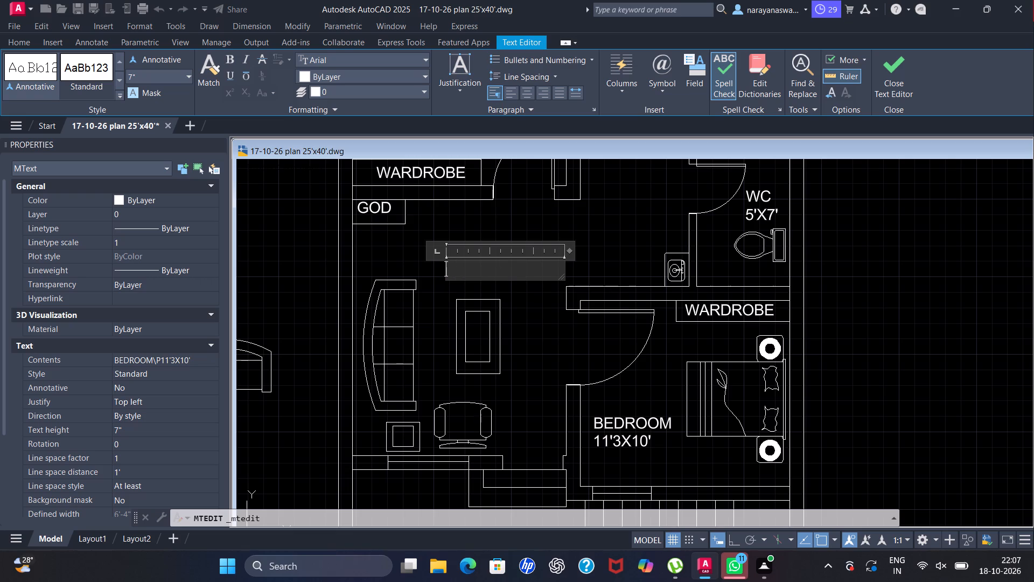
type("LIVING")
key("space")
type("AREA")
left_click(520, 307)
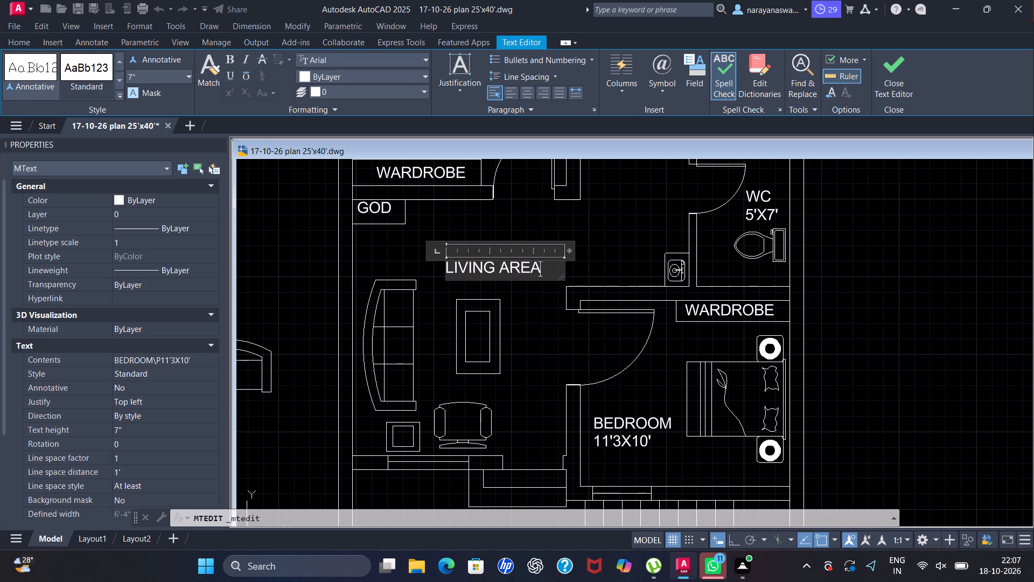
double_click(523, 268)
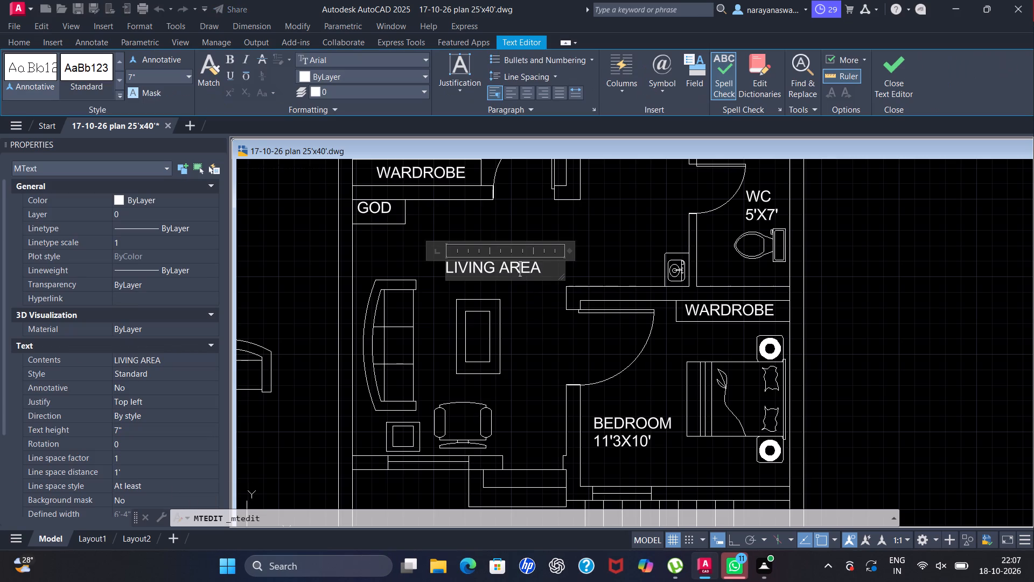
left_click(548, 275)
key("Return")
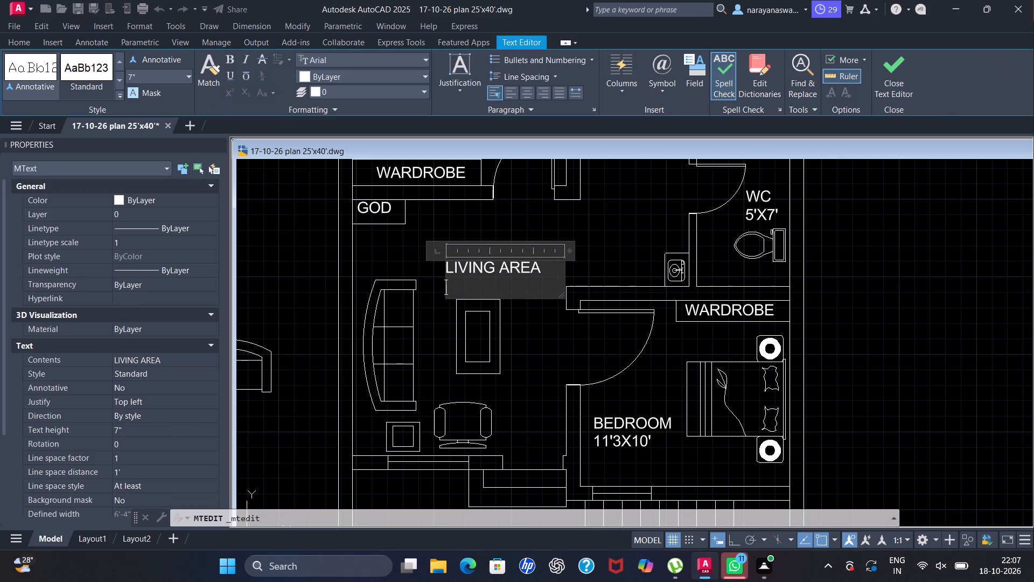
type("11'6")
key("apostrophe")
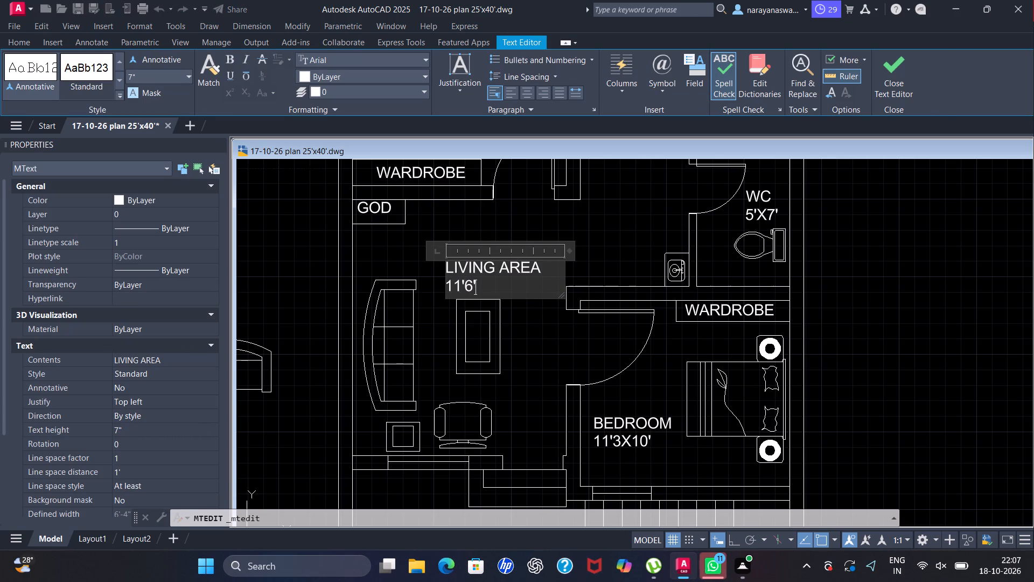
key("BackSpace")
key("shift+quotedbl")
key("x")
type("13'")
type("9\"")
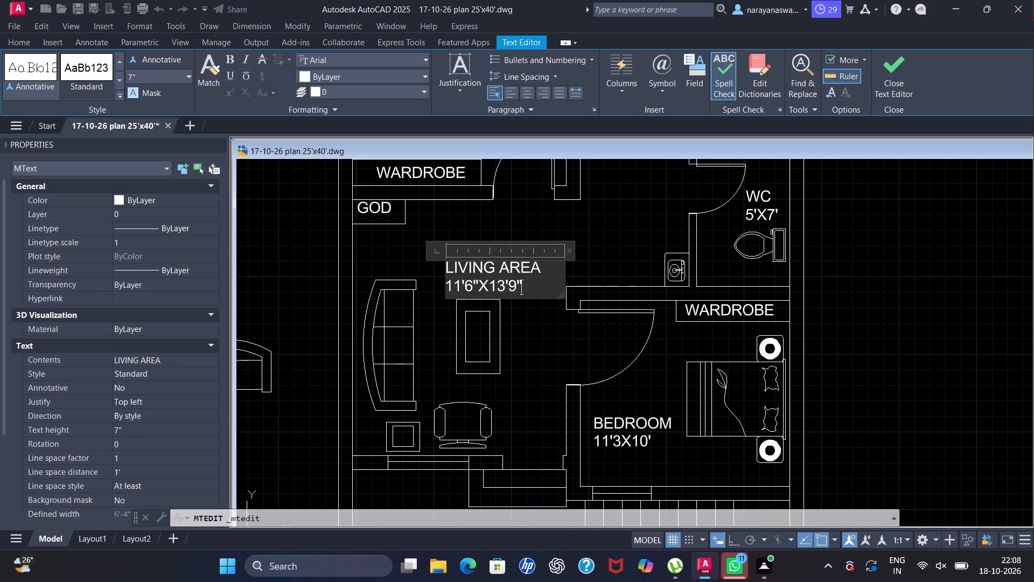
left_click(539, 354)
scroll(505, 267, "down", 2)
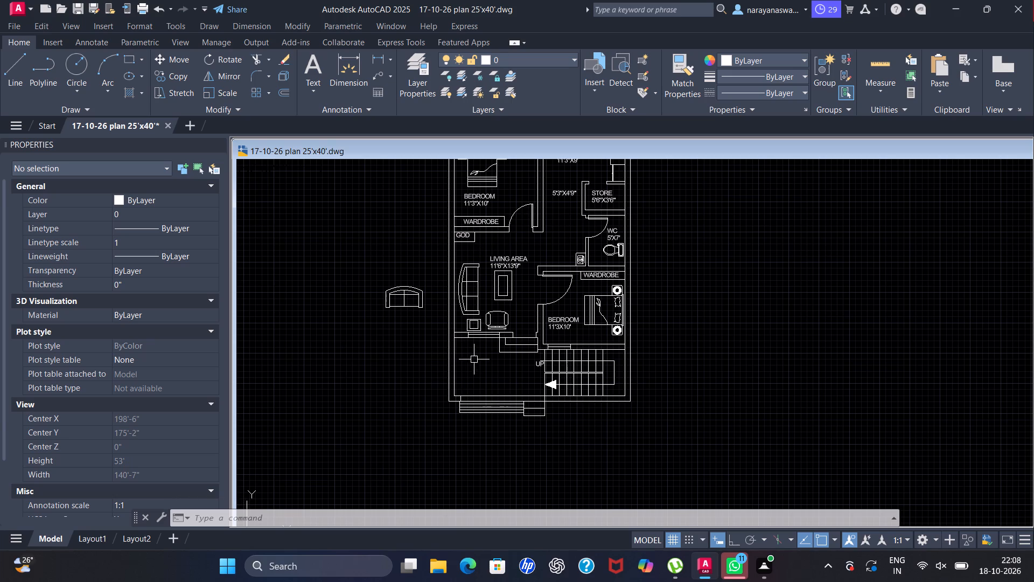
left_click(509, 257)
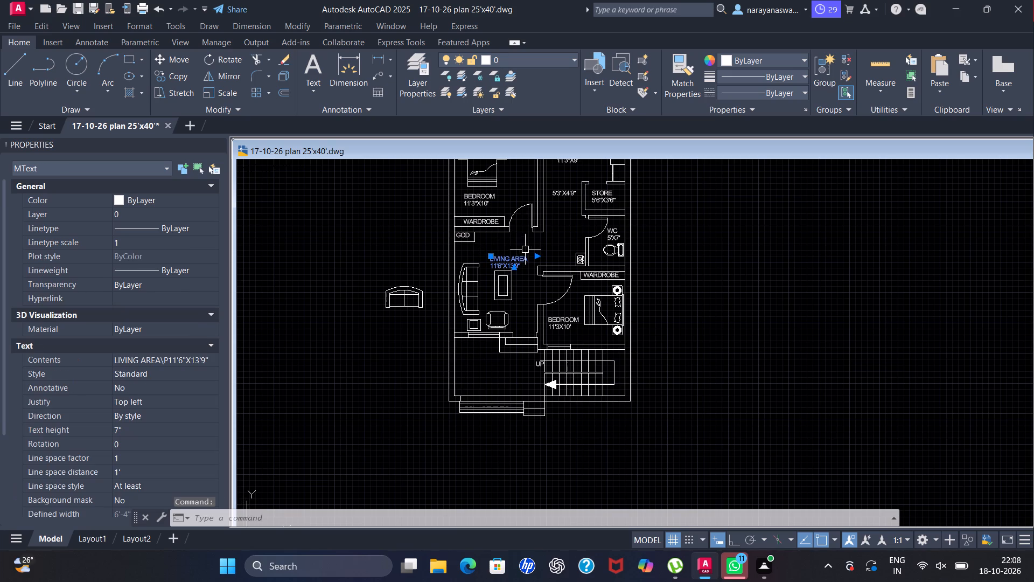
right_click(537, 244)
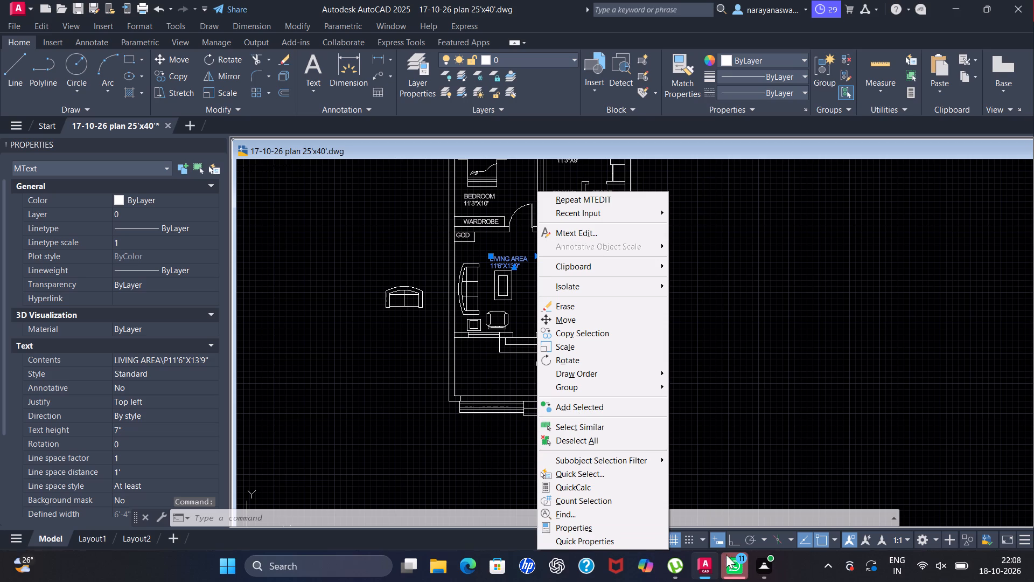
Switch to WhatsApp and log out of the account.
left_click(732, 559)
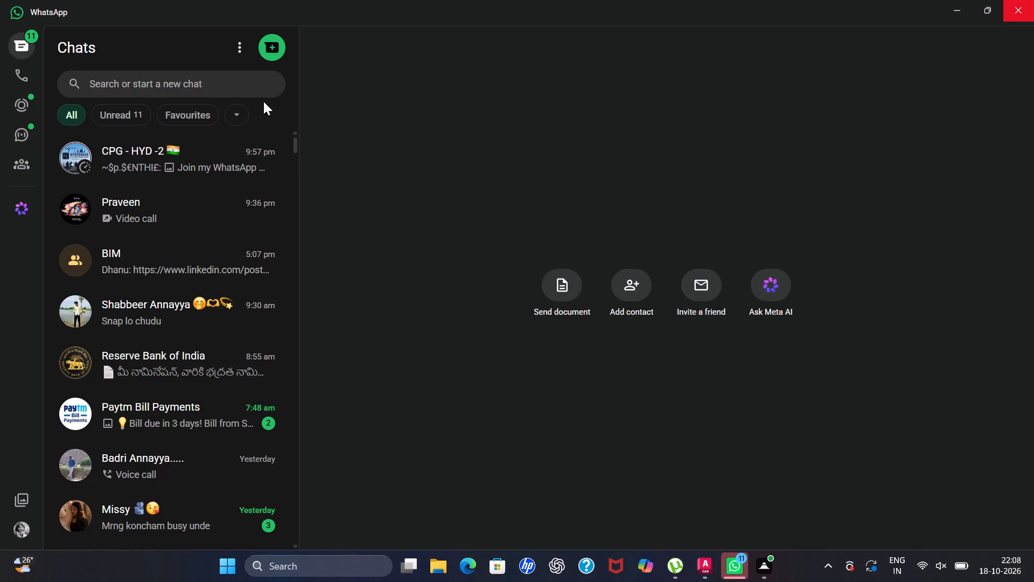
left_click(237, 47)
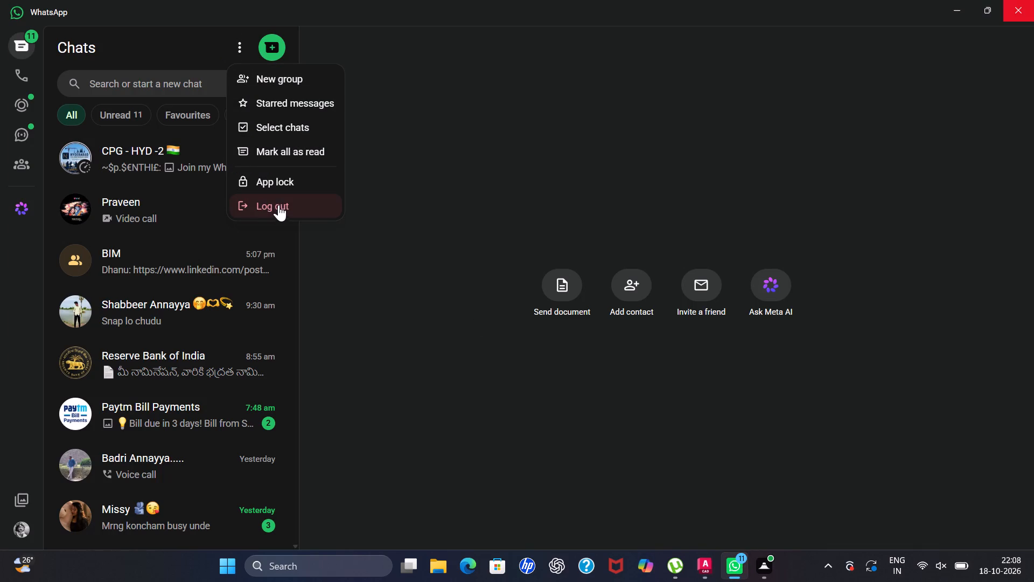
left_click(280, 204)
left_click(478, 277)
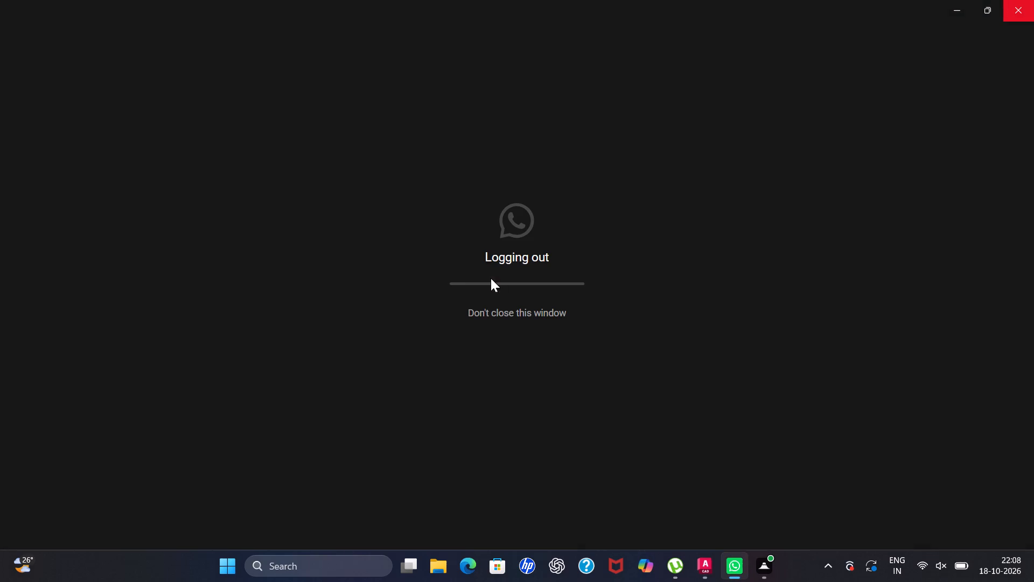
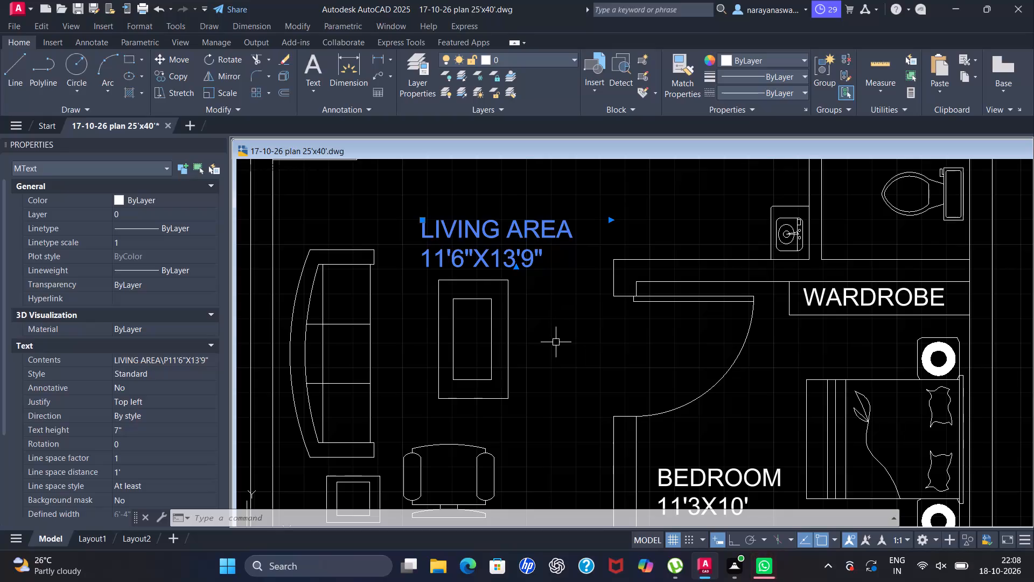
Copy the LIVING AREA label into the open space beside the staircase, below the living area's front wall.
key("Escape")
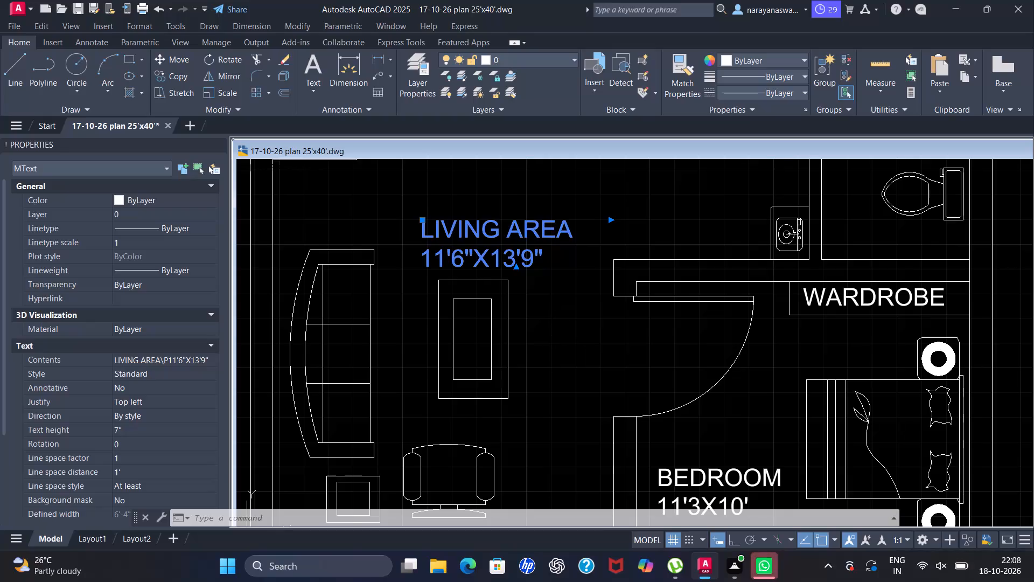
scroll(566, 339, "down", 3)
scroll(549, 306, "up", 1)
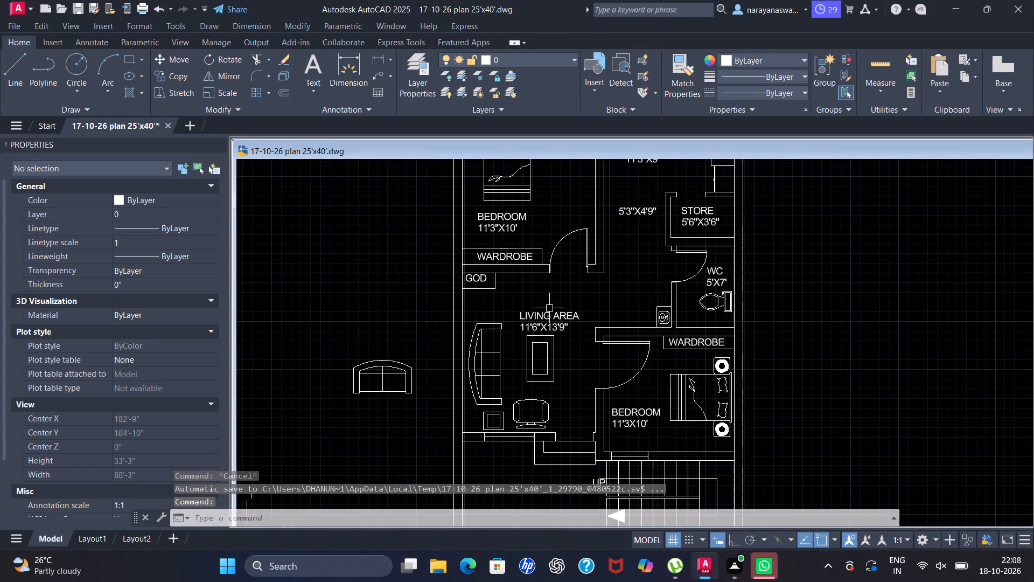
left_click(556, 319)
right_click(596, 287)
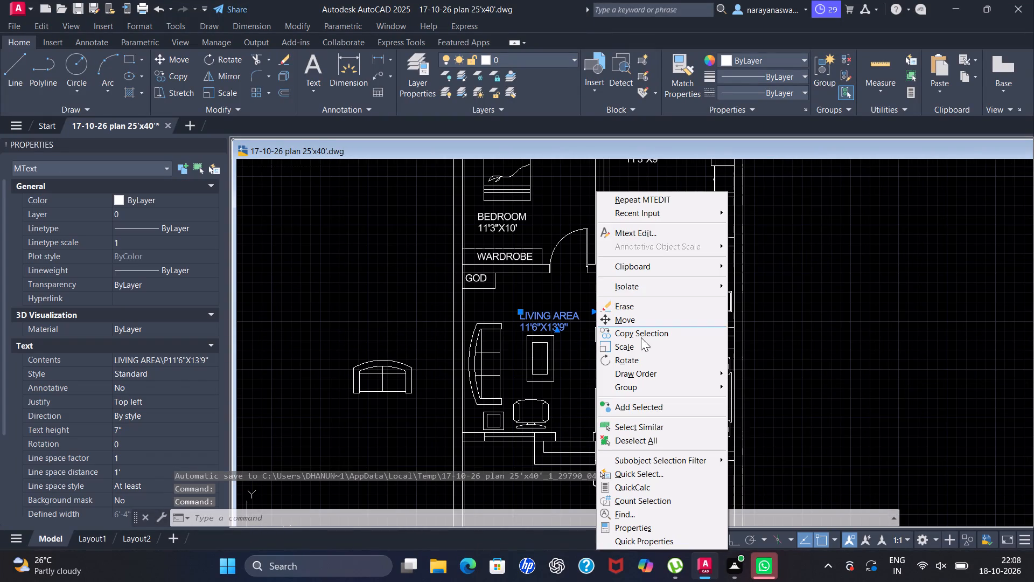
left_click(652, 332)
left_click(550, 324)
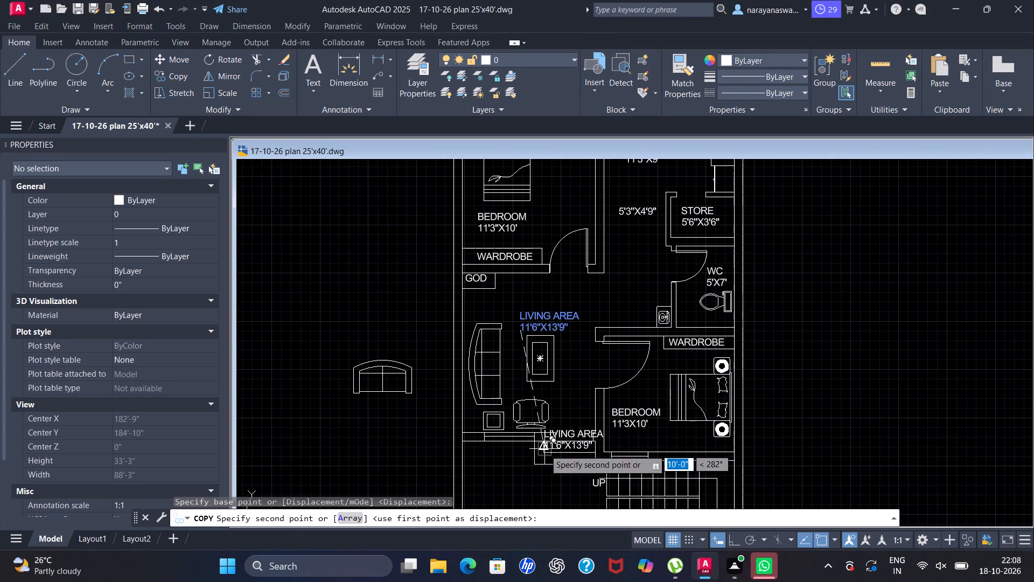
scroll(570, 363, "down", 2)
scroll(550, 406, "up", 3)
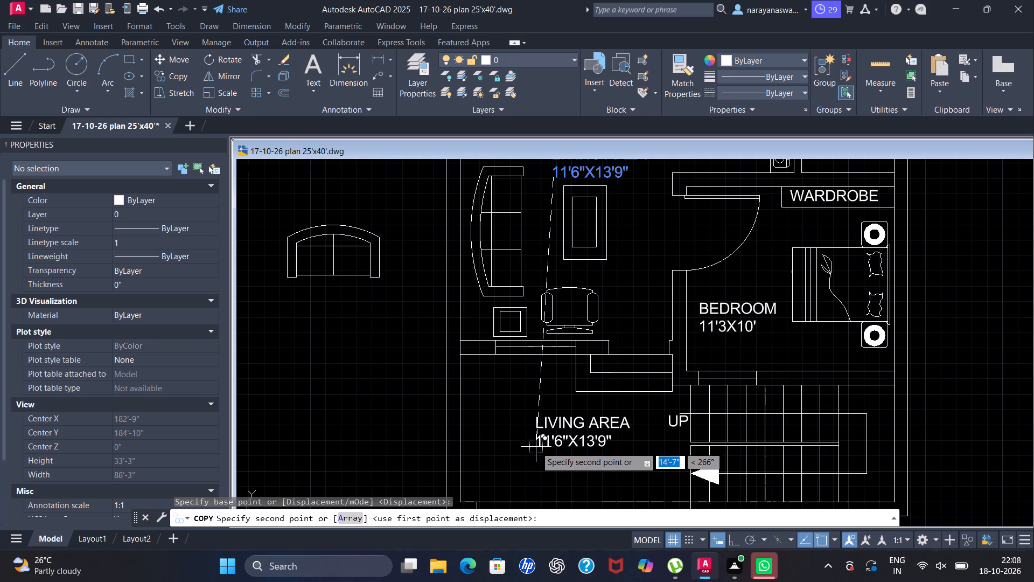
left_click(536, 450)
key("Escape")
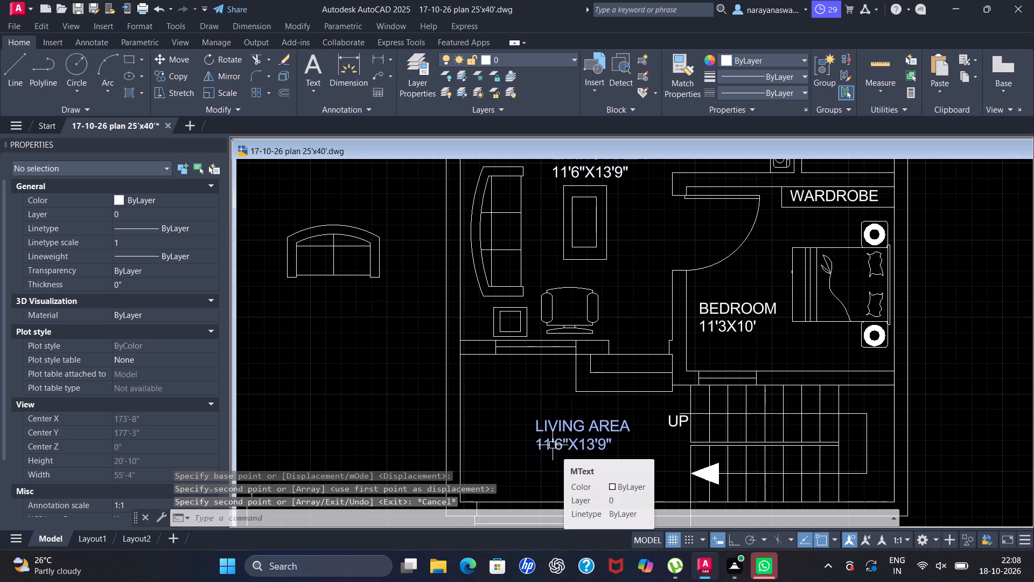
Replace the text of the copied label beside the staircase with VERANDAH and 11'6"X8'3" on two lines.
double_click(567, 429)
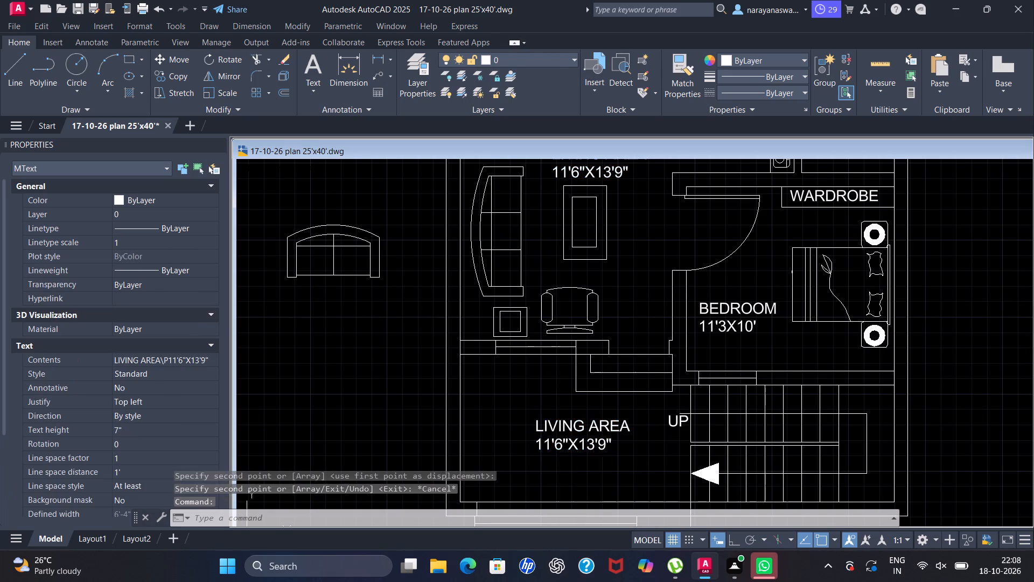
left_click(621, 453)
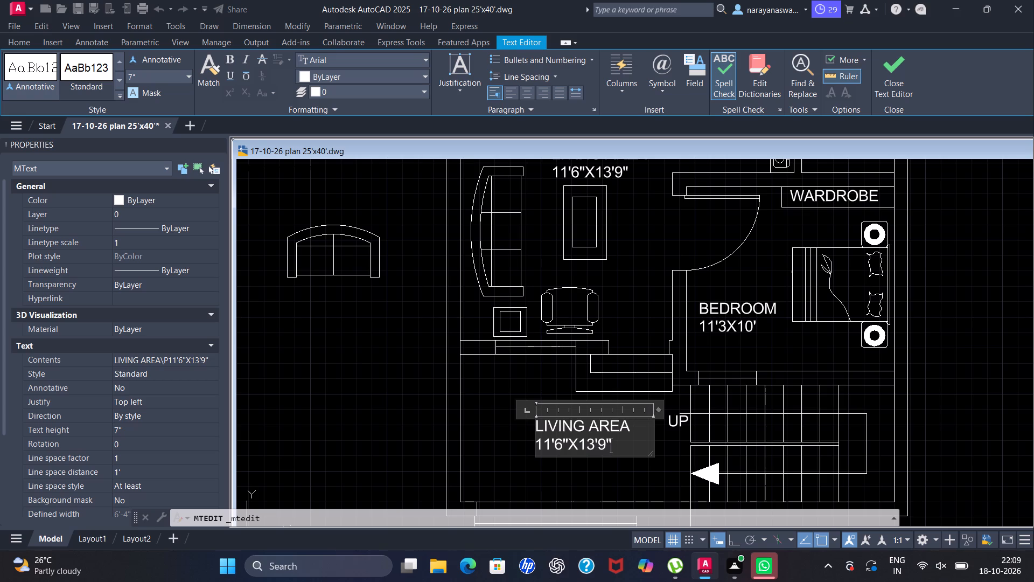
key("BackSpace")
key("BackSpace")
key("BackSpace")
key("BackSpace")
key("BackSpace")
key("BackSpace")
key("BackSpace")
key("BackSpace")
key("BackSpace")
key("BackSpace")
key("BackSpace")
key("BackSpace")
key("BackSpace")
key("BackSpace")
key("BackSpace")
key("BackSpace")
key("BackSpace")
key("BackSpace")
key("BackSpace")
key("BackSpace")
key("BackSpace")
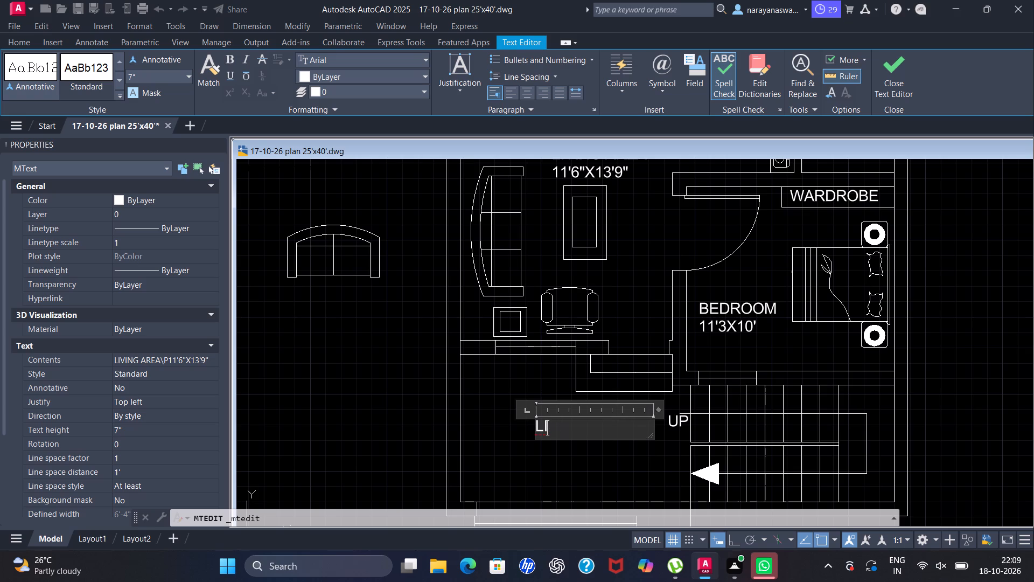
key("BackSpace")
key("BackSpace")
type("VER")
type("ANDAH")
key("Return")
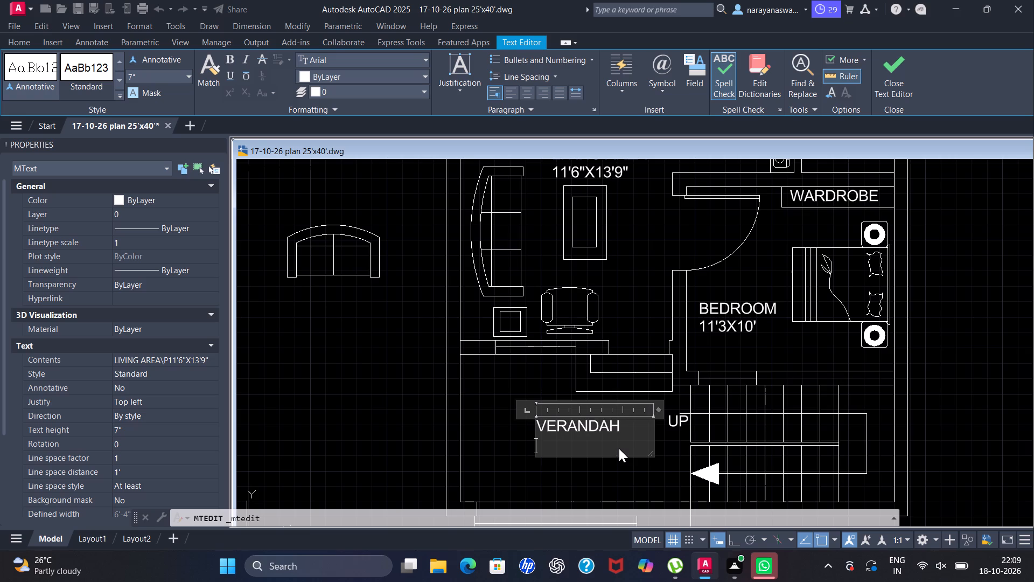
type("11'6")
key("shift+quotedbl")
key("x")
type("8'3\"")
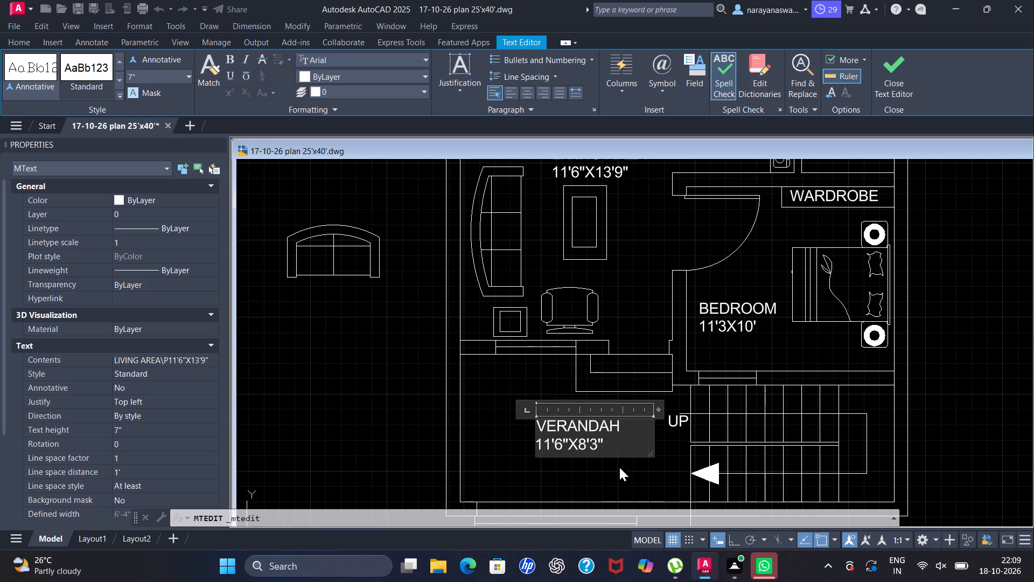
left_click(610, 476)
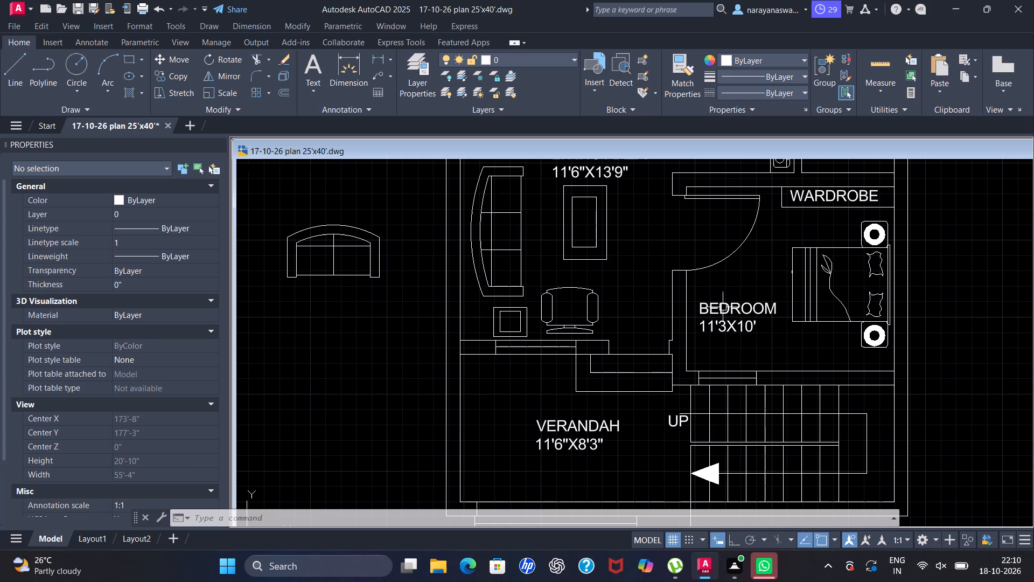
Copy the WC 5'X7' label into the verandah's upper-left corner, just below the living area wall.
scroll(598, 315, "up", 1)
scroll(598, 315, "down", 3)
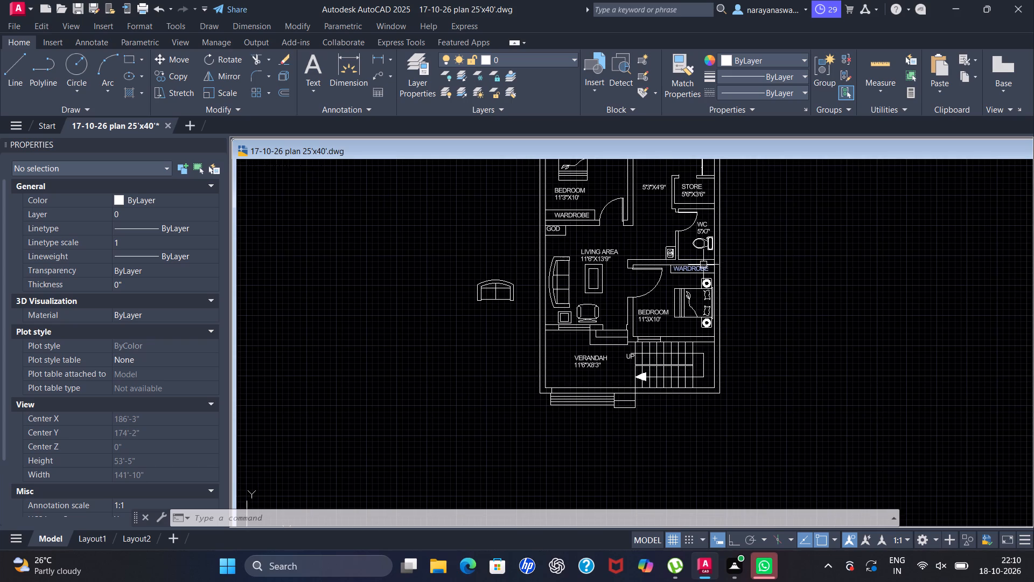
left_click(702, 226)
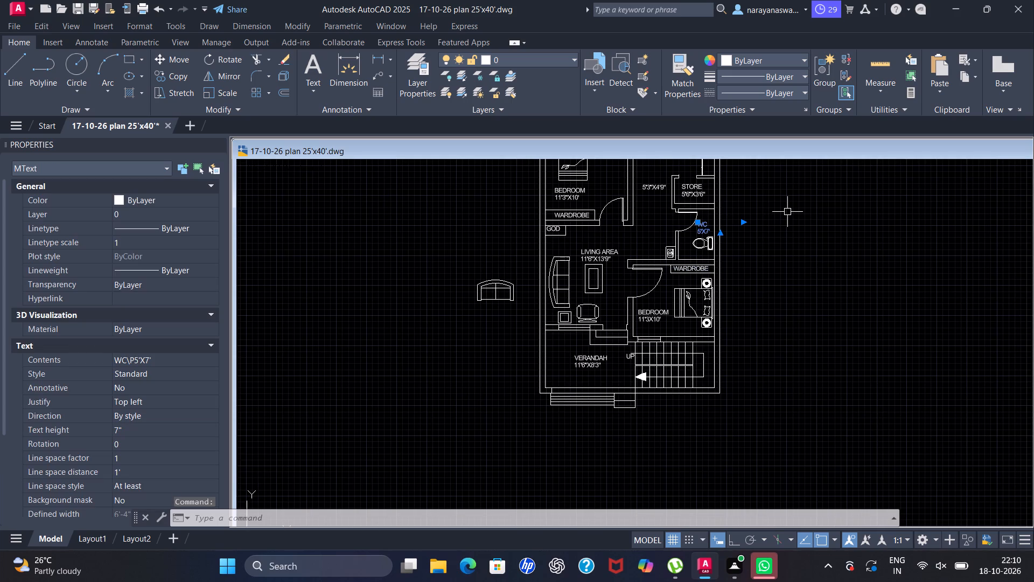
right_click(787, 212)
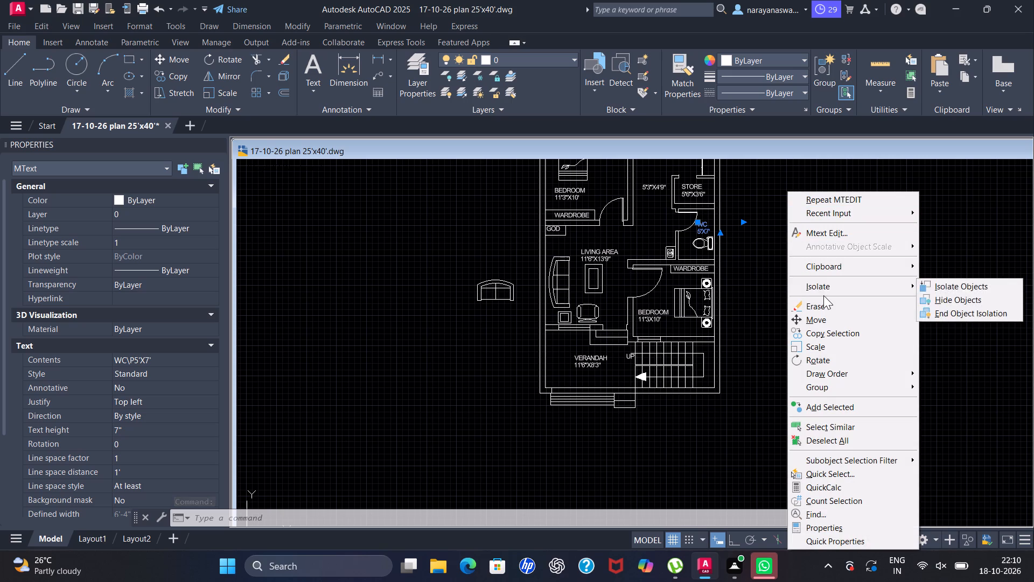
left_click(819, 336)
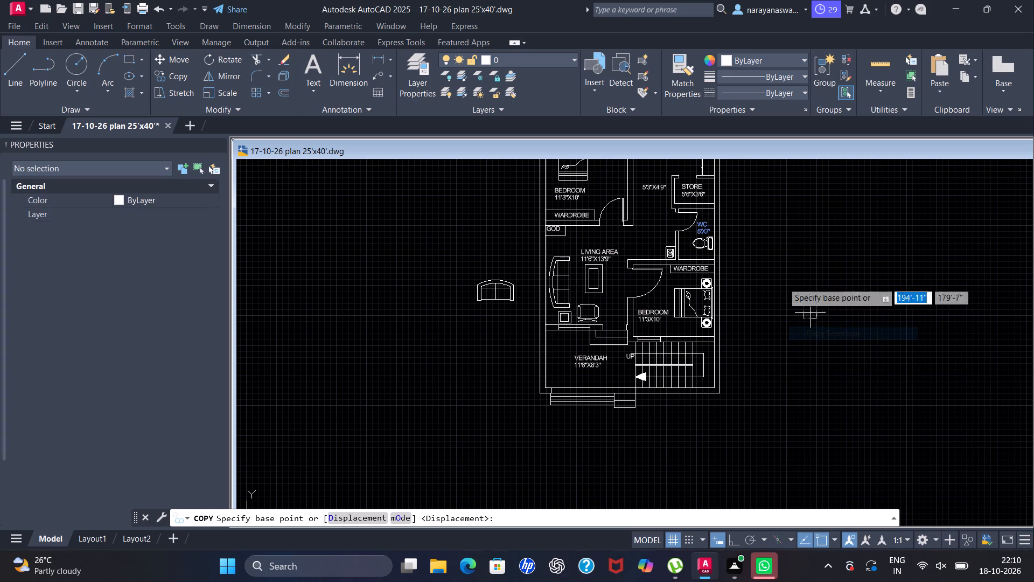
left_click(705, 226)
scroll(541, 345, "up", 2)
left_click(564, 322)
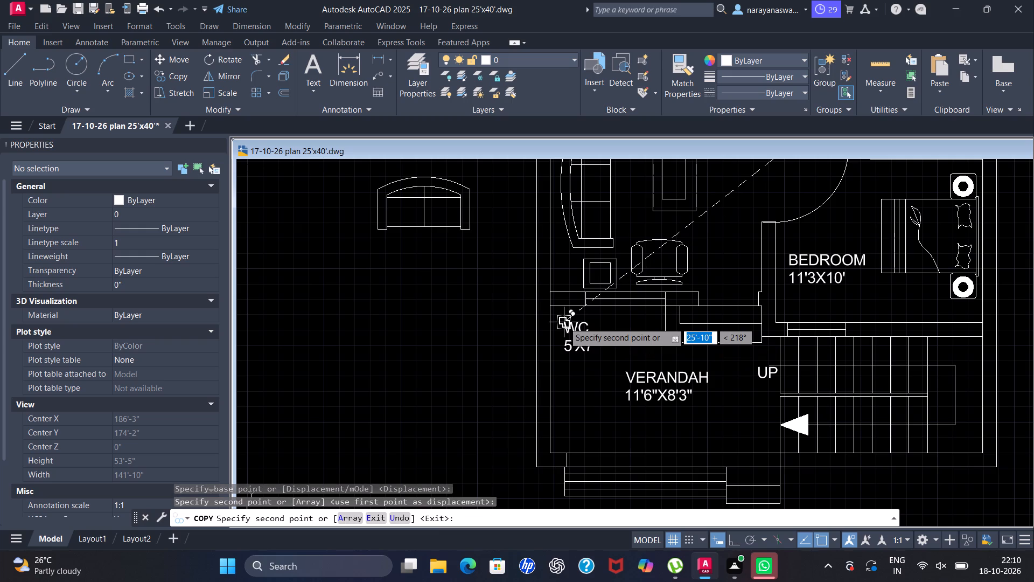
key("Escape")
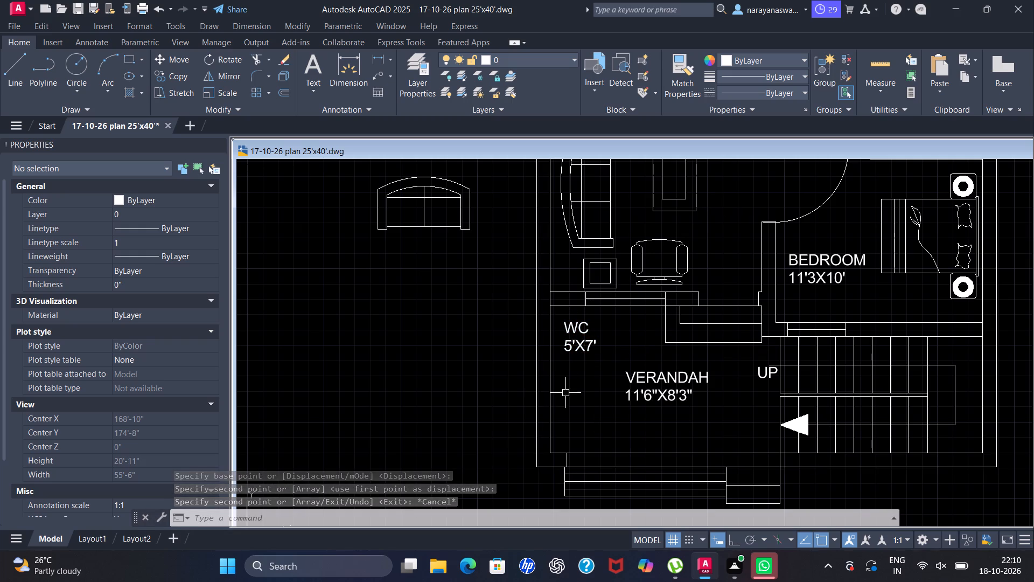
Replace the text of the copied WC label in the verandah corner with TANK.
double_click(583, 340)
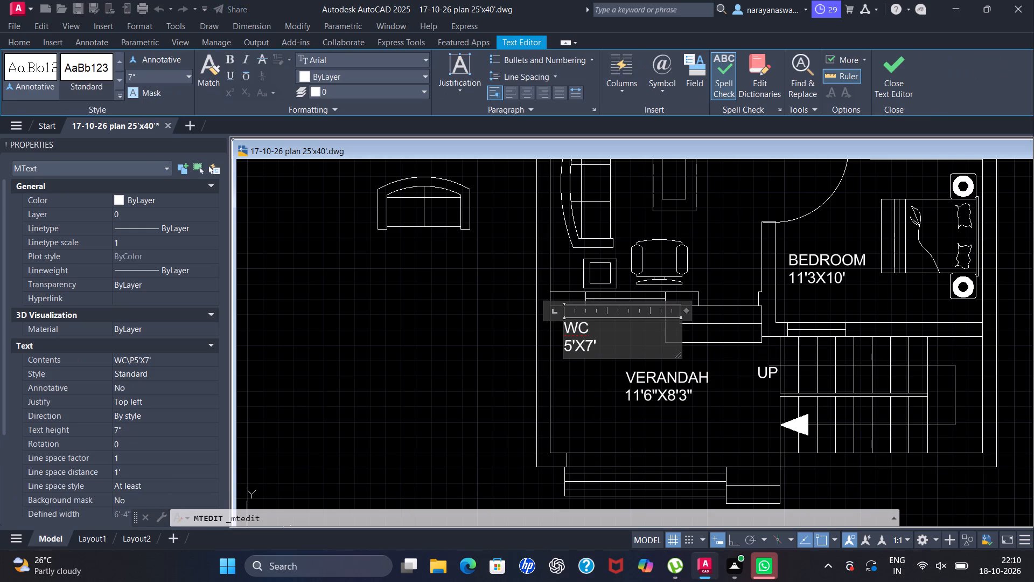
left_click(612, 345)
key("BackSpace")
key("BackSpace")
key("BackSpace")
key("BackSpace")
key("BackSpace")
key("BackSpace")
key("BackSpace")
key("BackSpace")
key("BackSpace")
key("BackSpace")
key("BackSpace")
key("BackSpace")
key("BackSpace")
key("BackSpace")
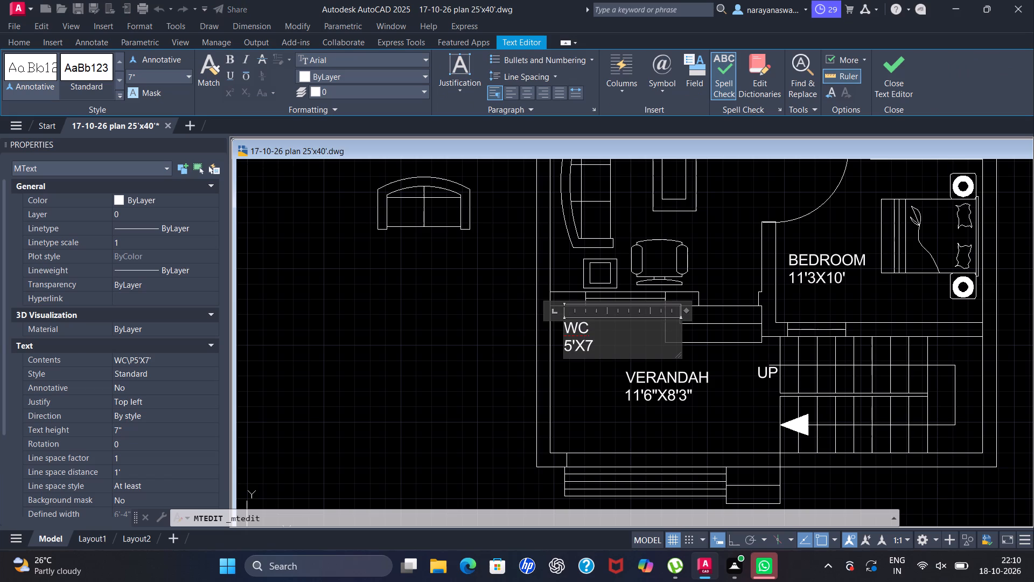
type("TANK")
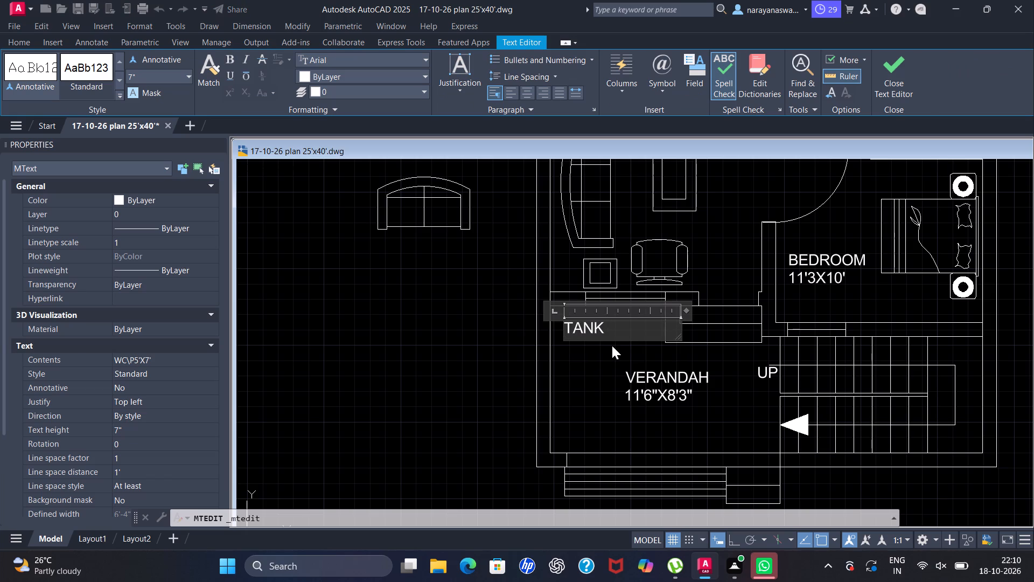
left_click(602, 374)
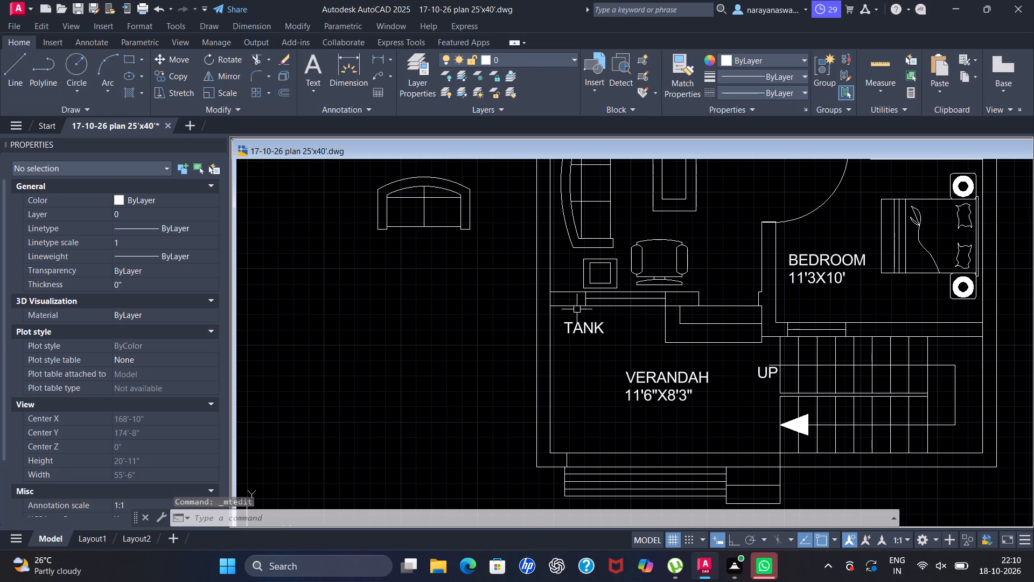
Draw a rectangle around the TANK label in the verandah's upper-left corner.
scroll(577, 309, "up", 1)
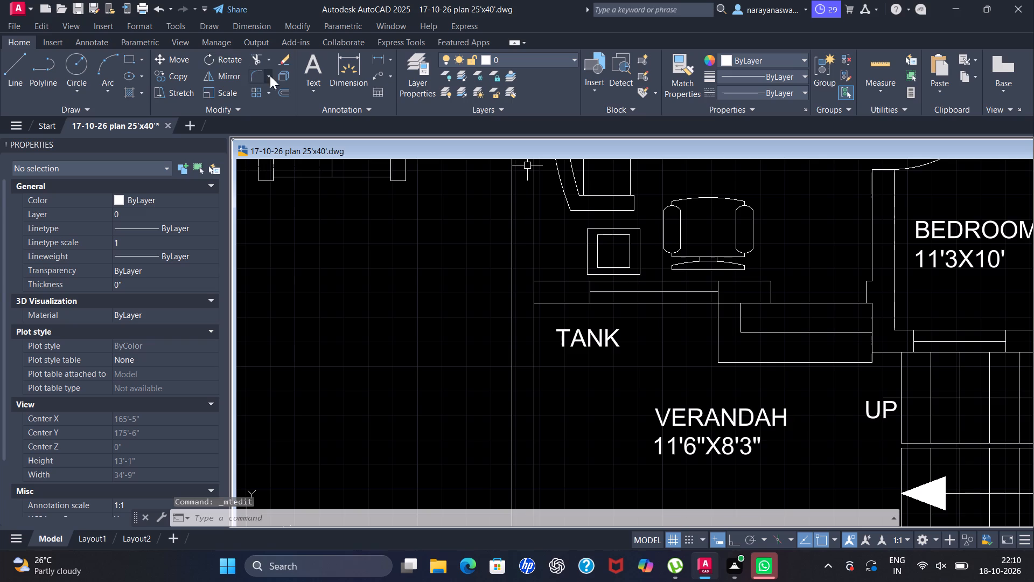
left_click(134, 58)
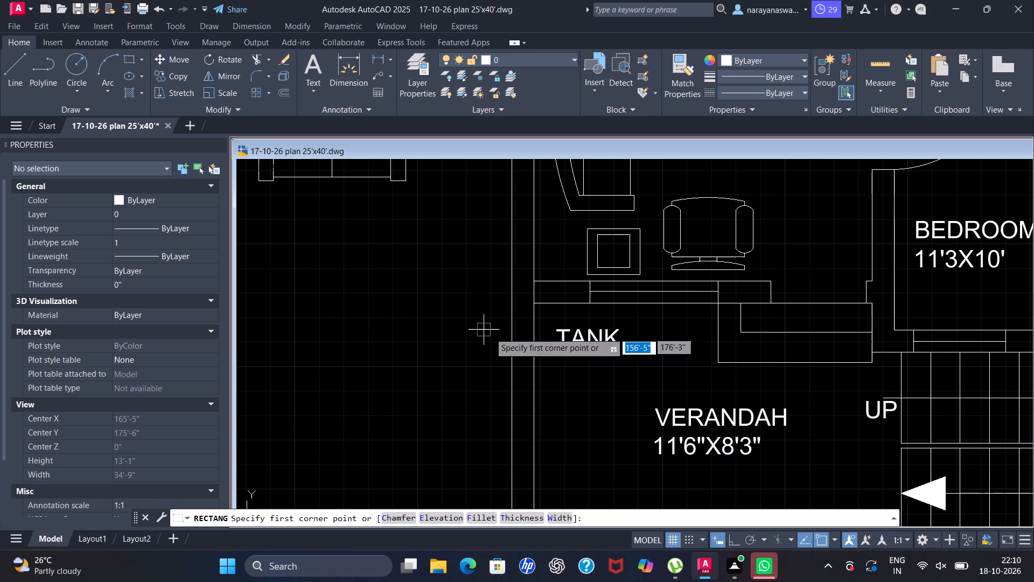
left_click(553, 311)
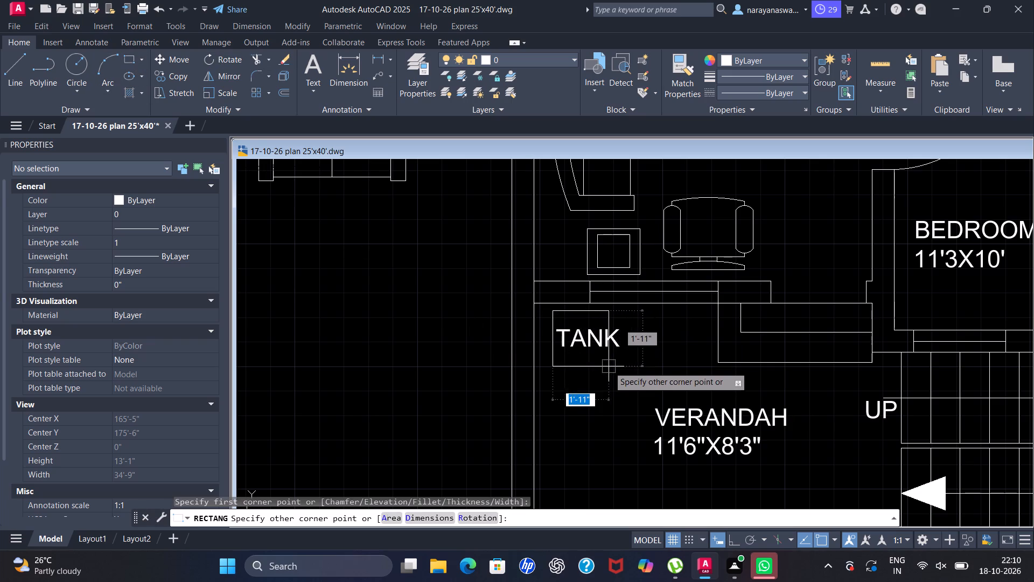
left_click(625, 375)
scroll(627, 340, "down", 1)
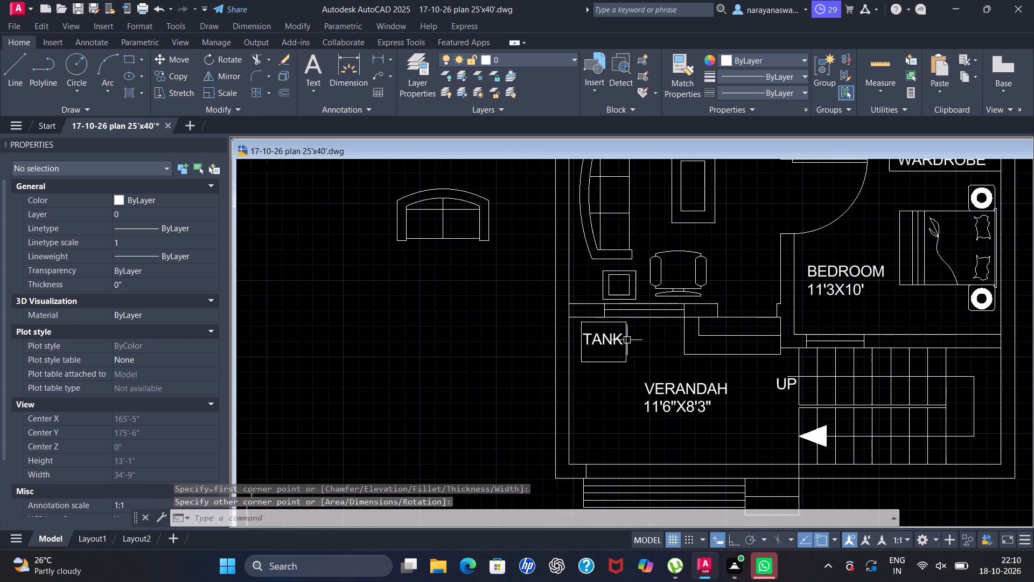
Move the TANK label slightly so it sits centred inside its rectangle.
scroll(634, 311, "up", 2)
left_click(575, 378)
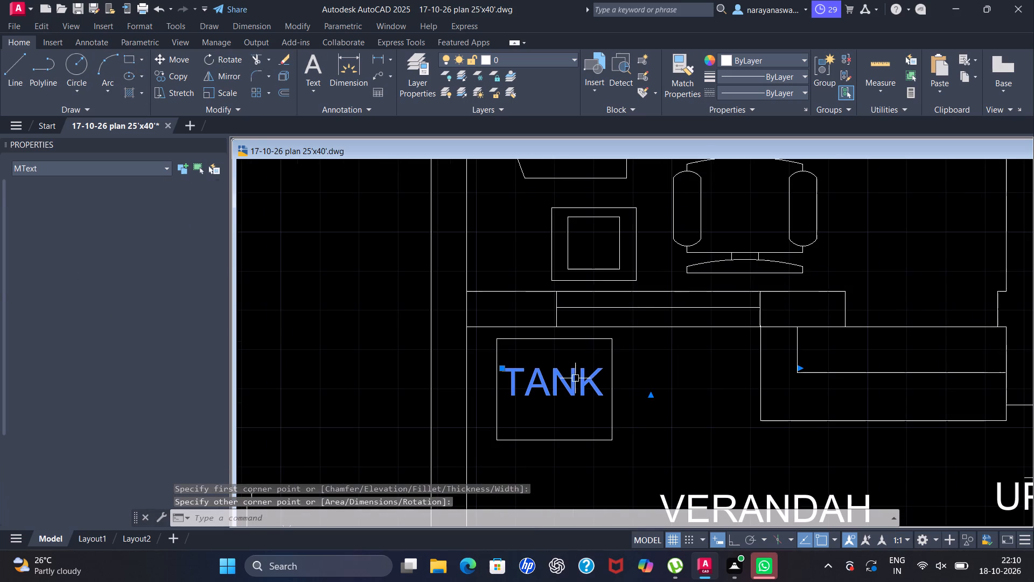
right_click(577, 369)
left_click(626, 135)
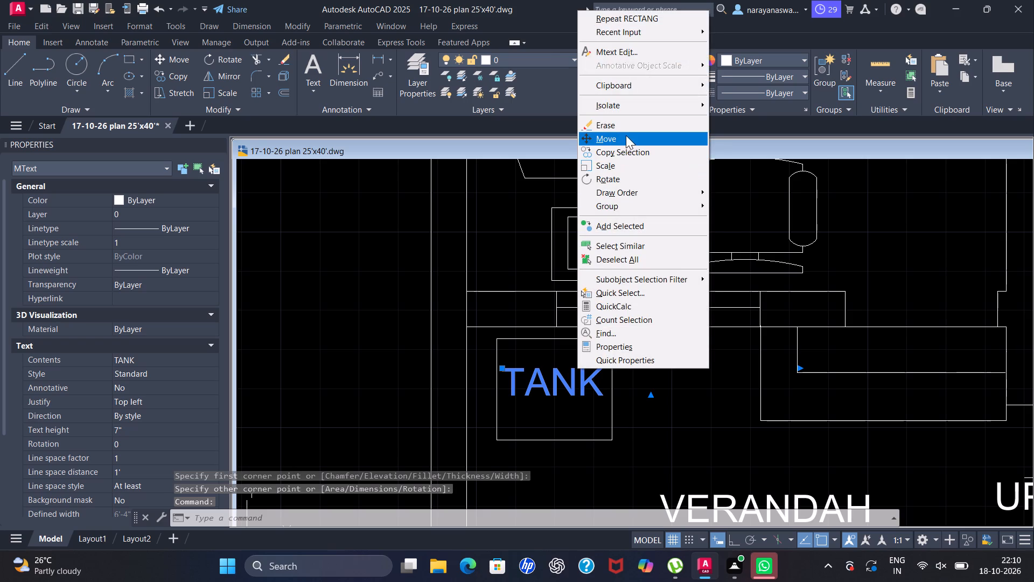
left_click(561, 384)
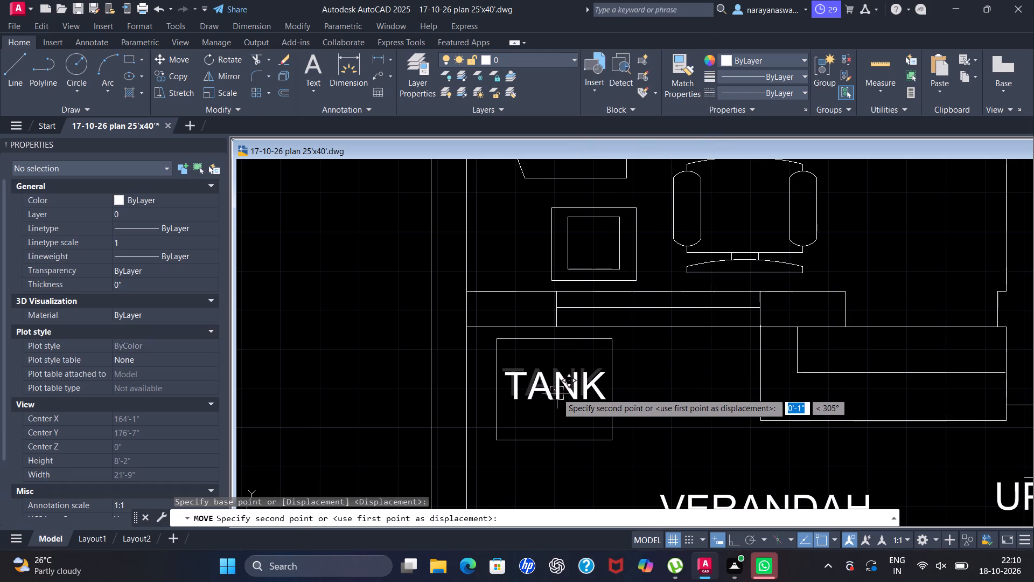
left_click(556, 394)
scroll(570, 379, "down", 1)
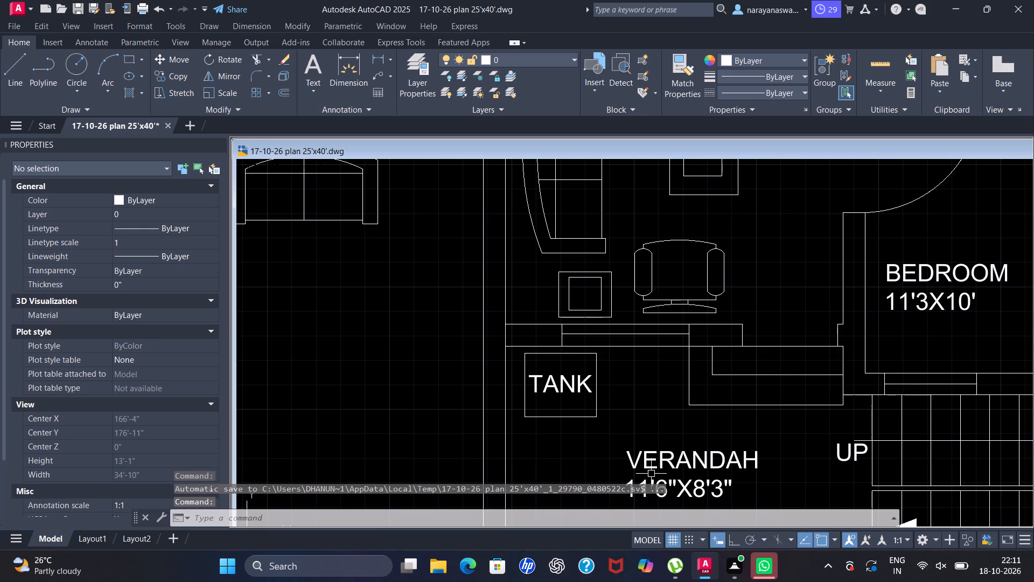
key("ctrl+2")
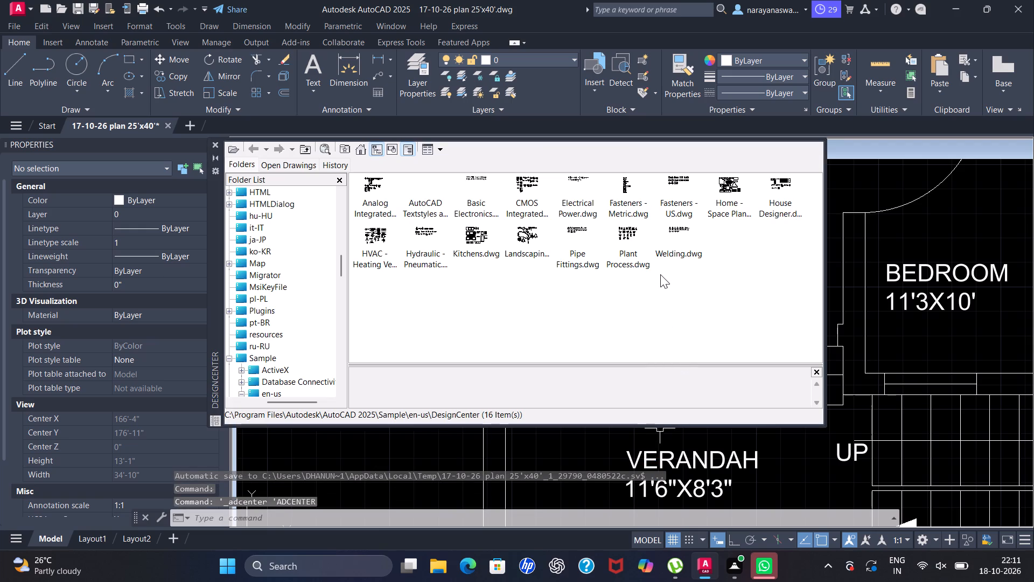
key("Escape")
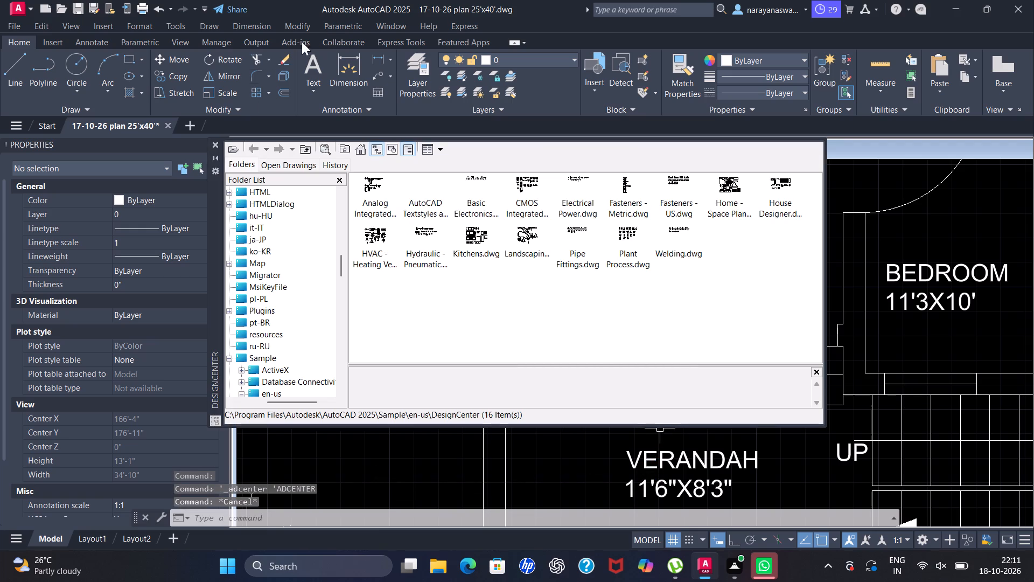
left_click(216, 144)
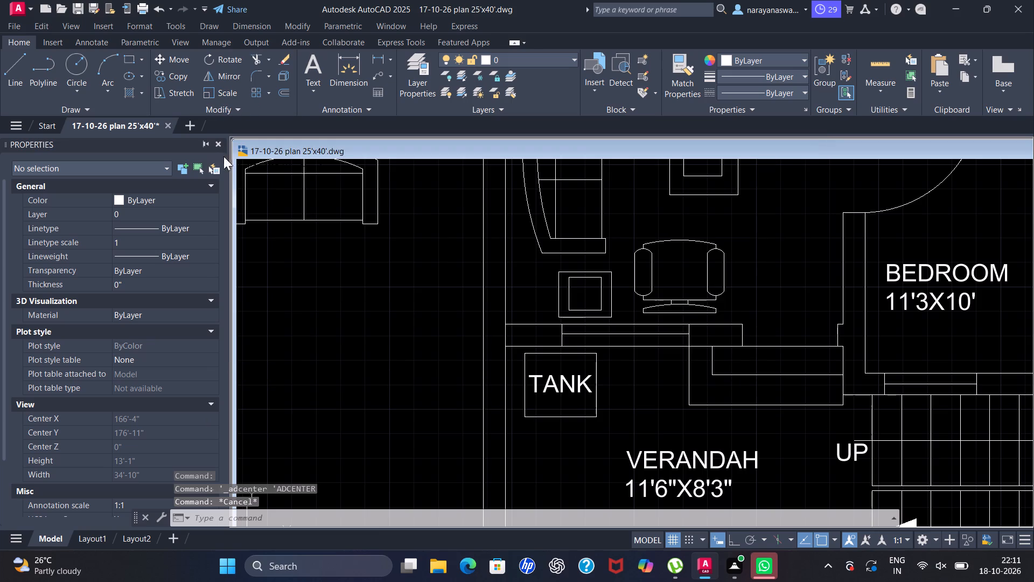
Insert the imperial Trees sample block into the drawing, over the TANK corner of the verandah.
key("ctrl+3")
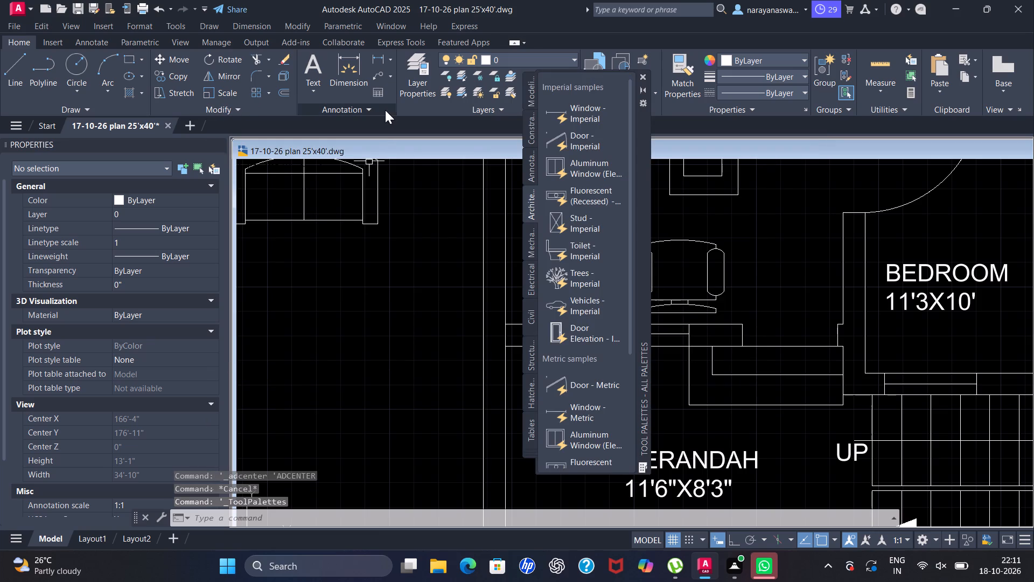
left_click_drag(571, 277, 422, 348)
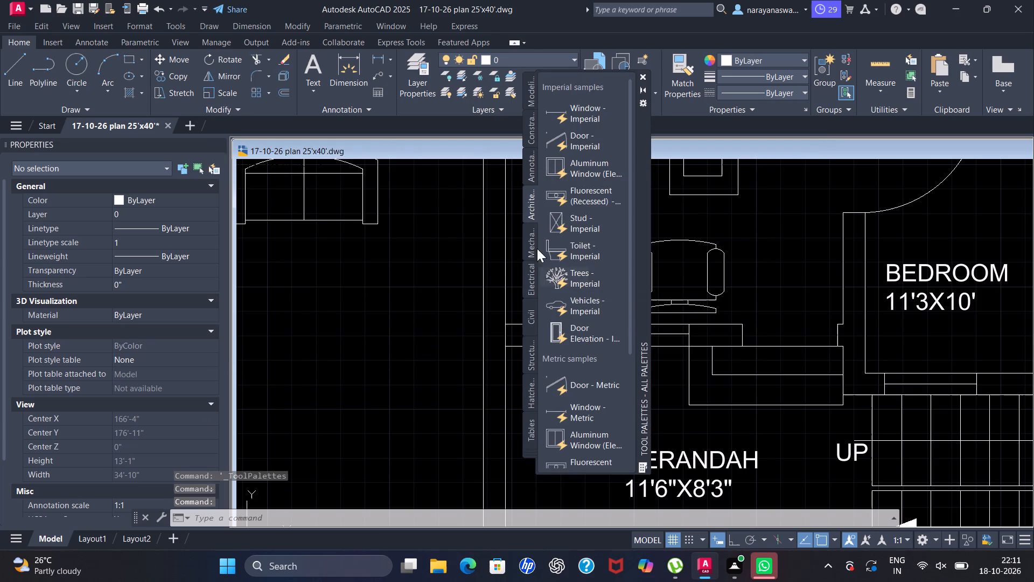
left_click(643, 77)
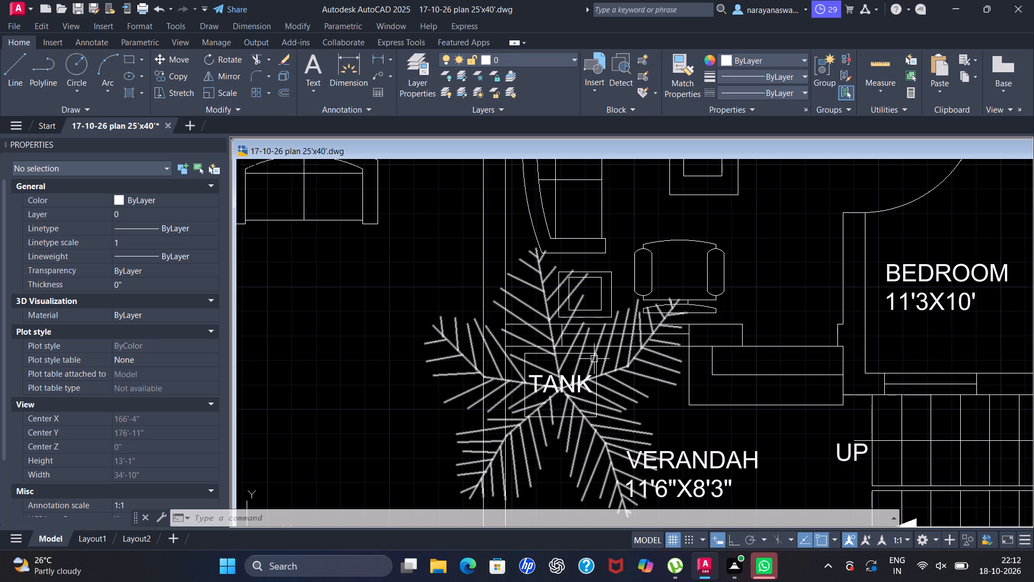
Move the palm tree block out of the verandah into the empty space left of the house plan, below the spare sofa.
scroll(631, 368, "down", 2)
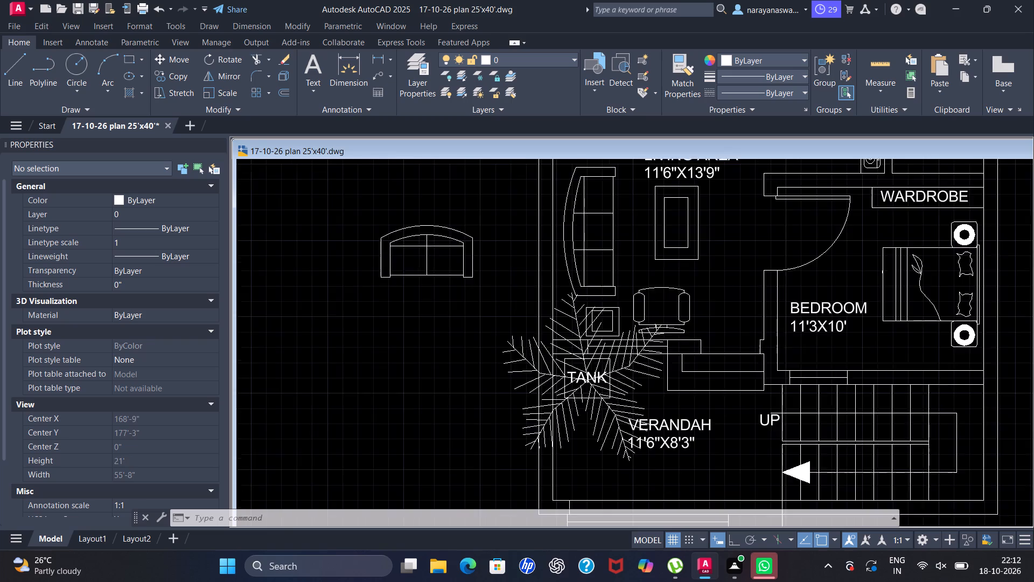
left_click(619, 367)
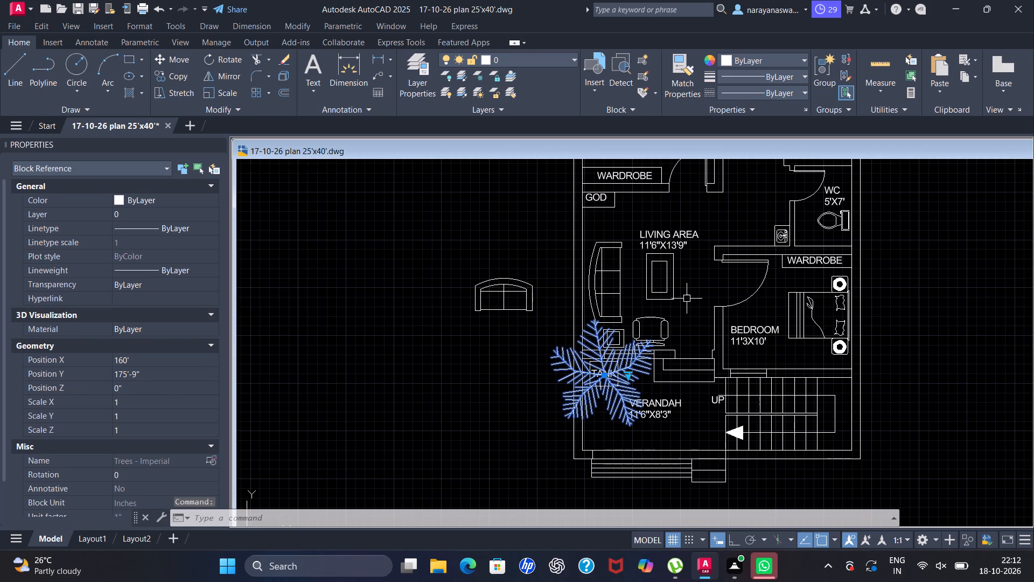
right_click(691, 307)
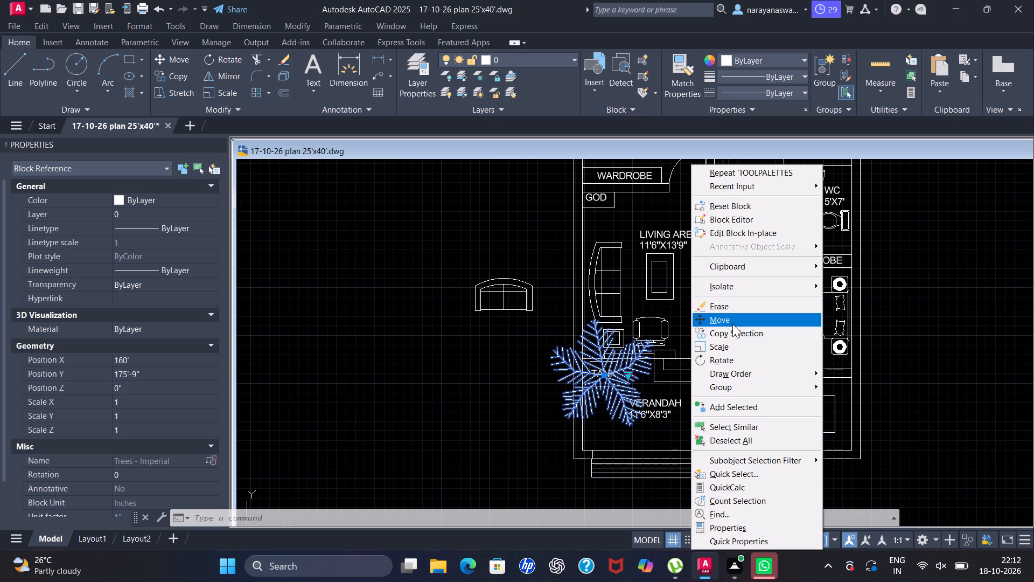
left_click(732, 324)
left_click(625, 388)
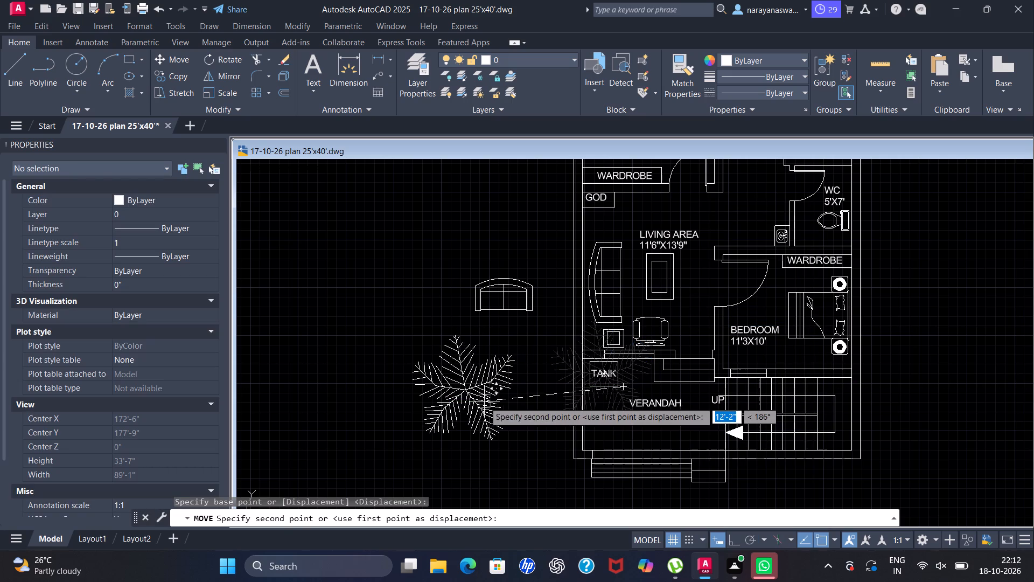
left_click(484, 401)
key("Escape")
Switch the tree block beside the plan to its Shrub (Elevation) version.
left_click(490, 379)
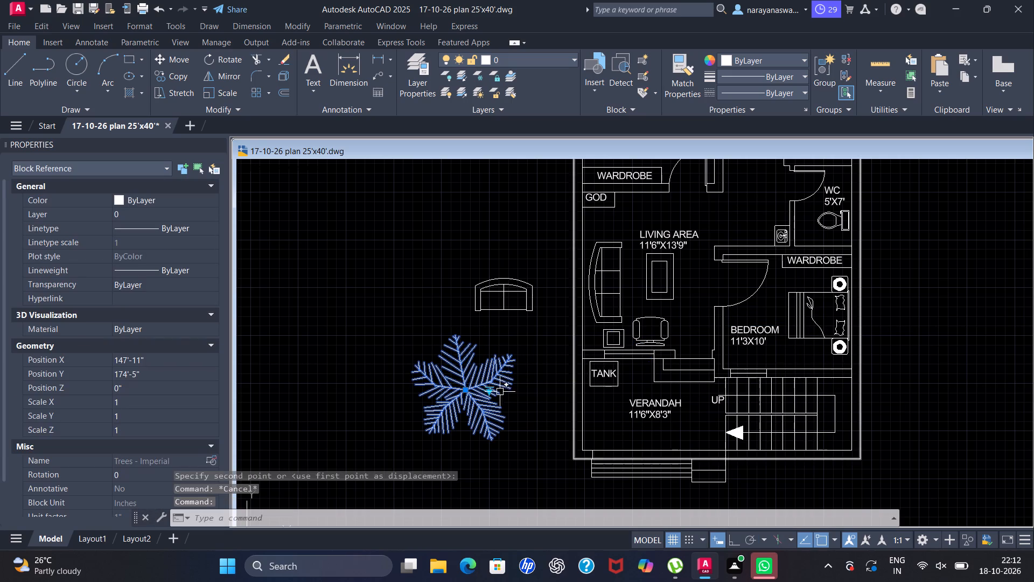
left_click(490, 389)
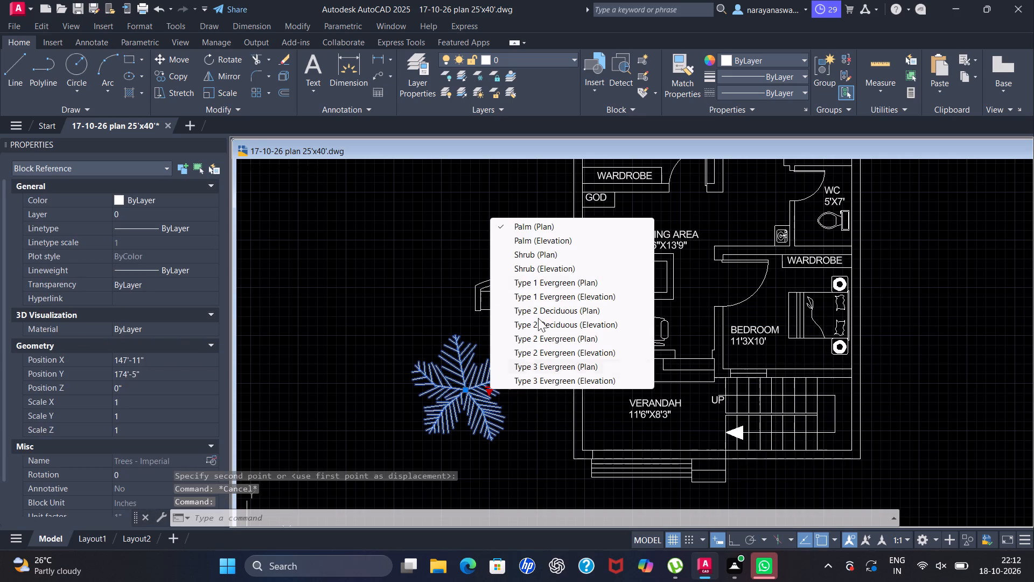
left_click(564, 268)
key("Escape")
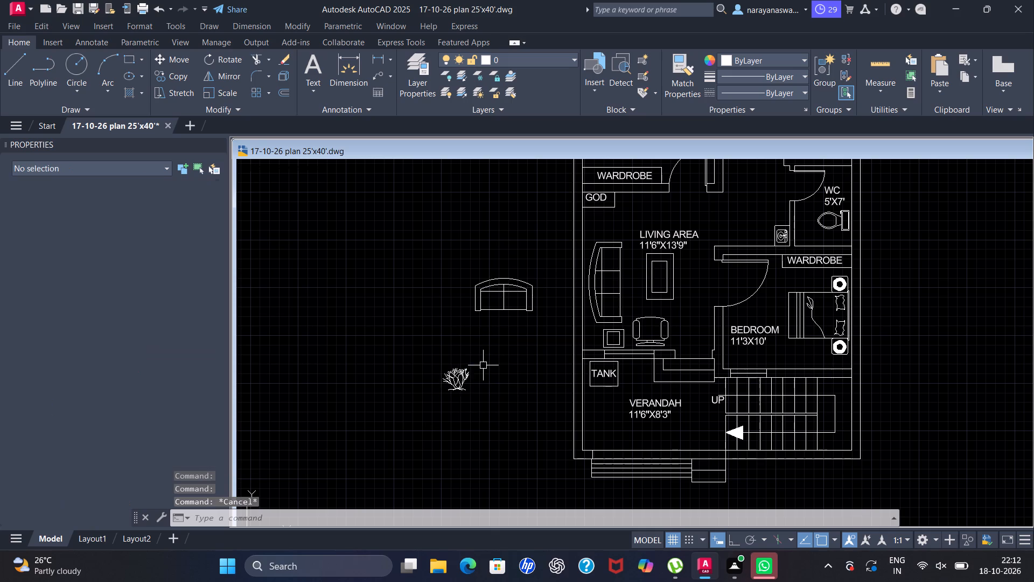
Move the shrub into the verandah, placing it just right of the TANK box and above the VERANDAH label.
left_click(469, 364)
left_click(427, 397)
right_click(501, 343)
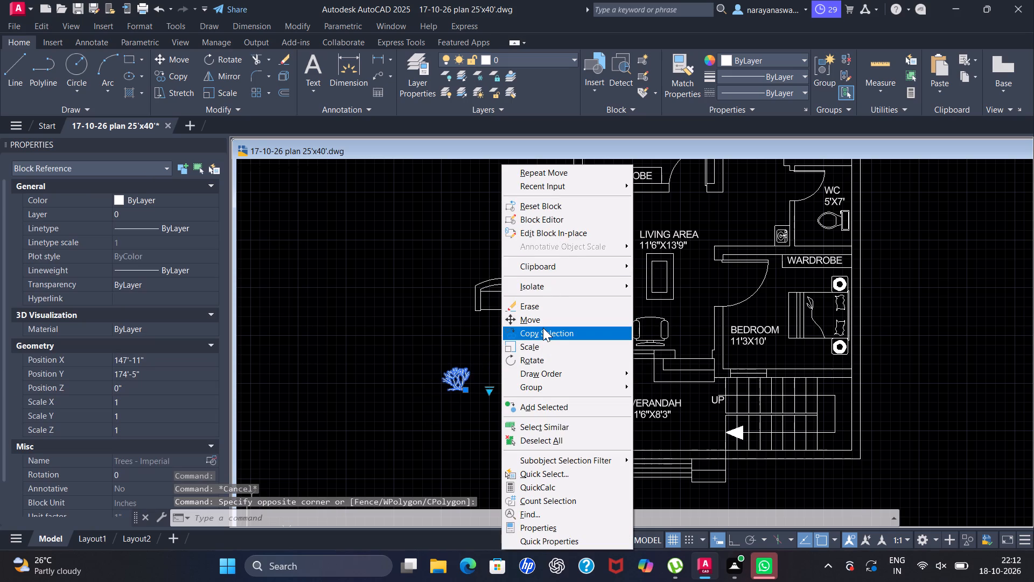
left_click(541, 324)
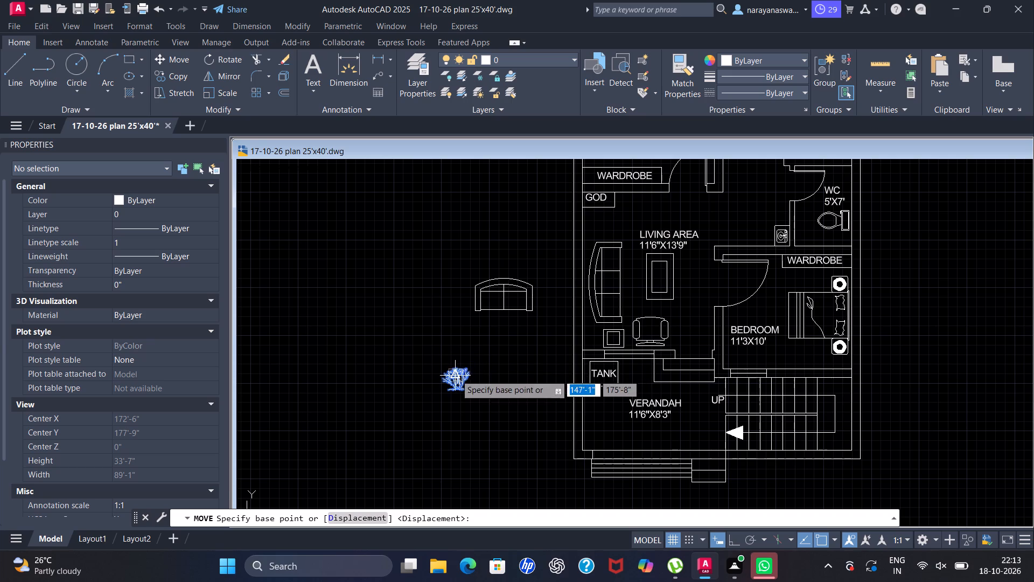
left_click(456, 375)
scroll(613, 393, "up", 2)
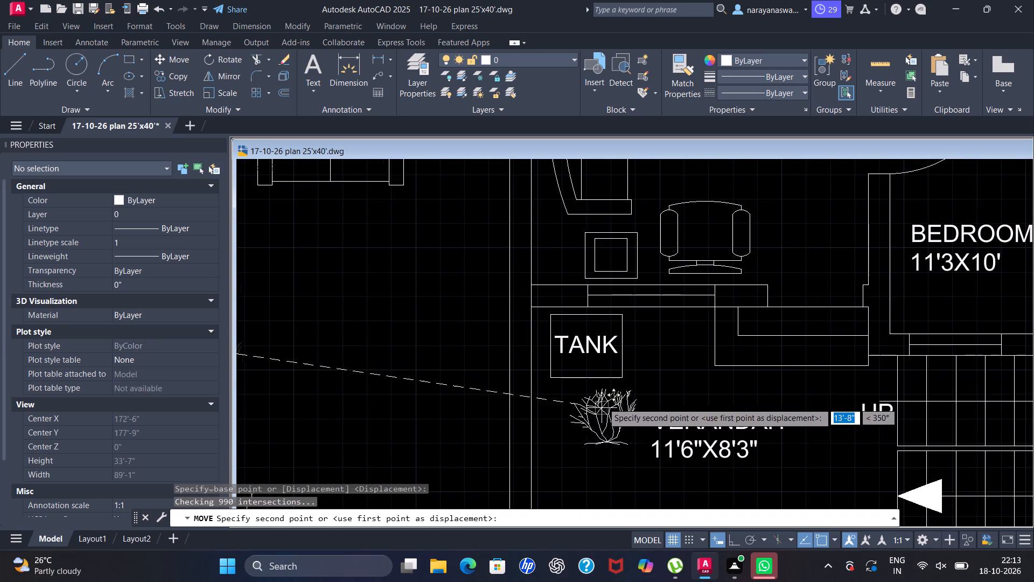
scroll(613, 375, "down", 1)
scroll(591, 420, "down", 2)
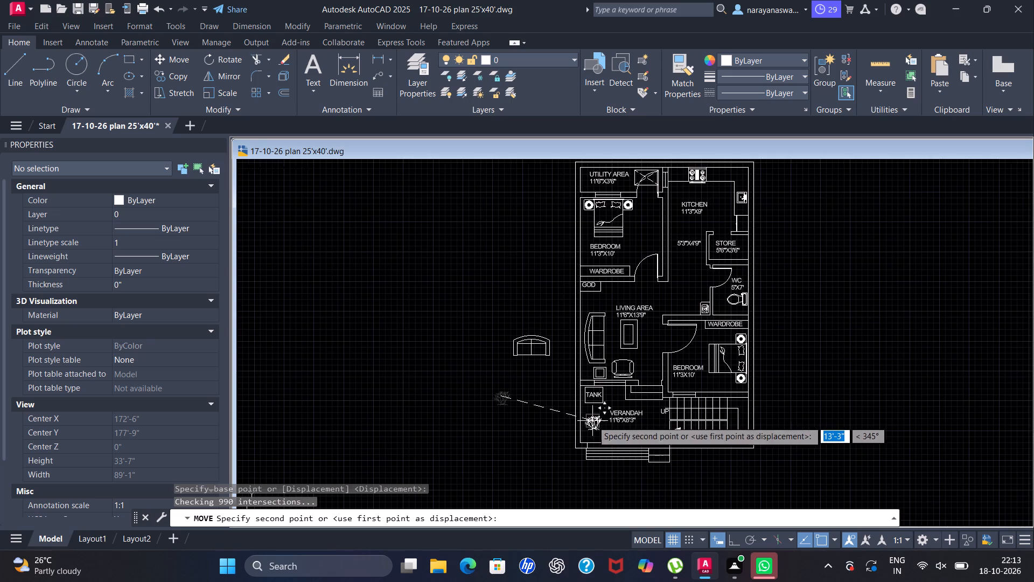
scroll(579, 434, "up", 2)
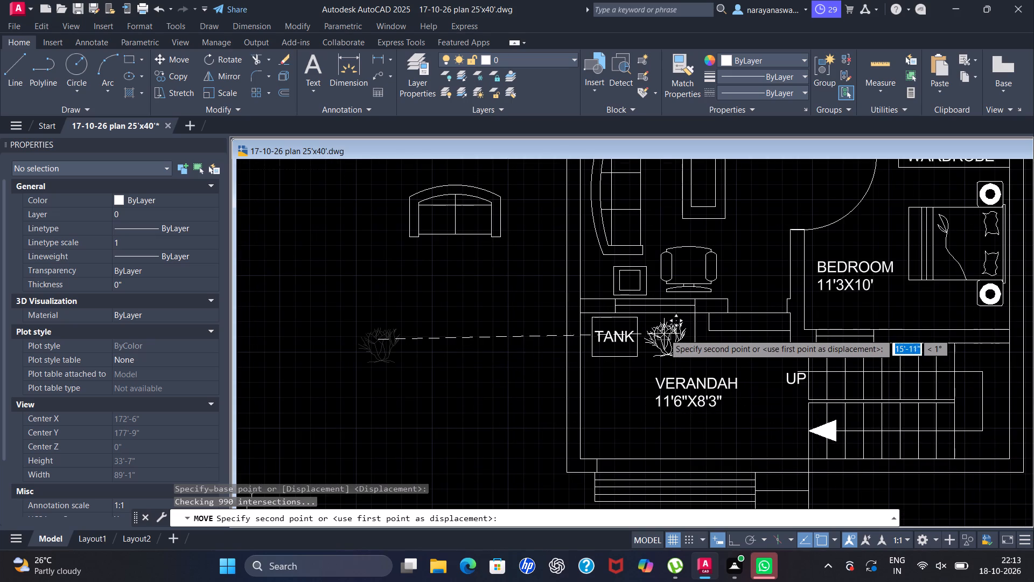
left_click(663, 331)
Save the house plan drawing.
scroll(655, 368, "down", 2)
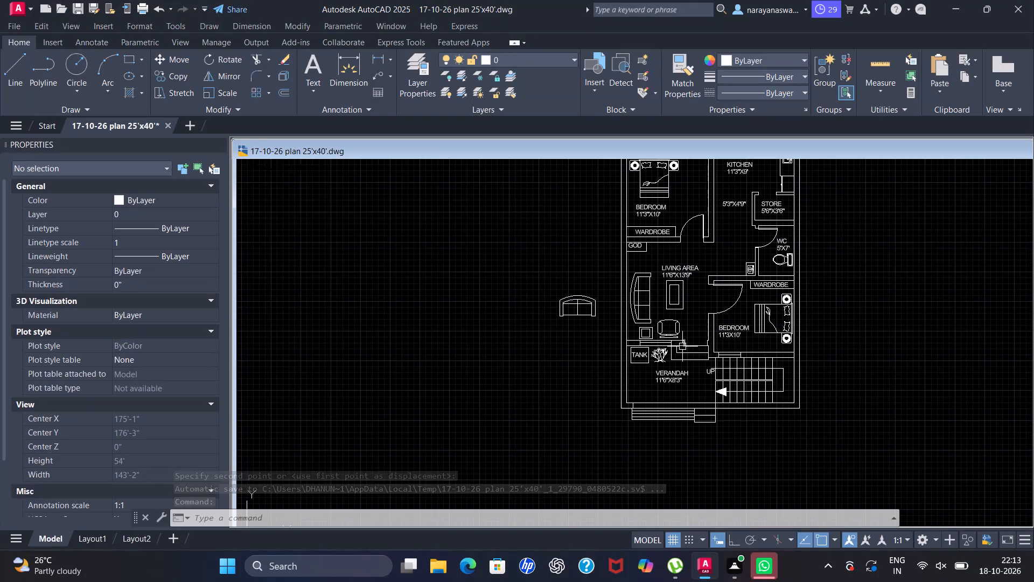
key("ctrl+s")
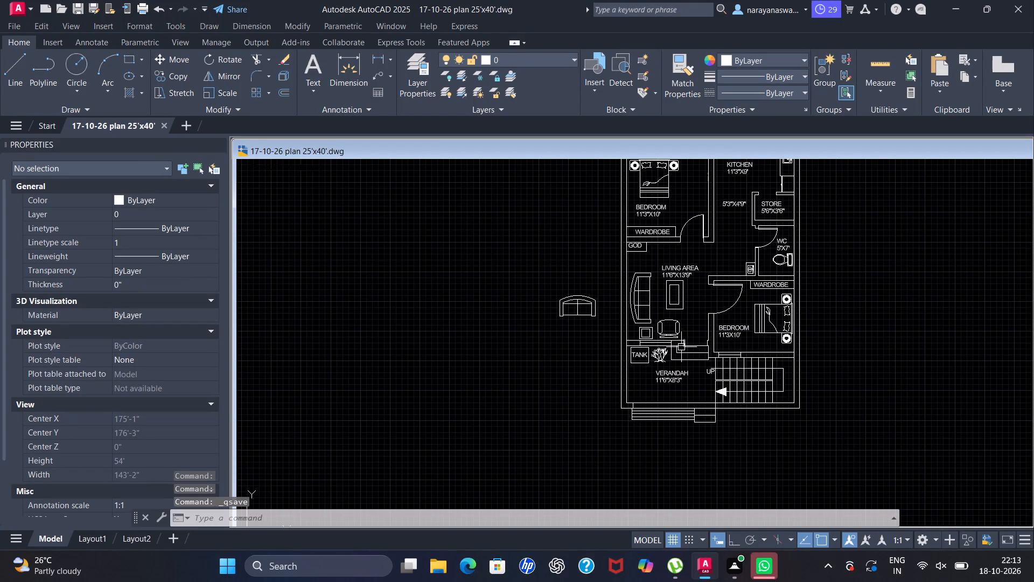
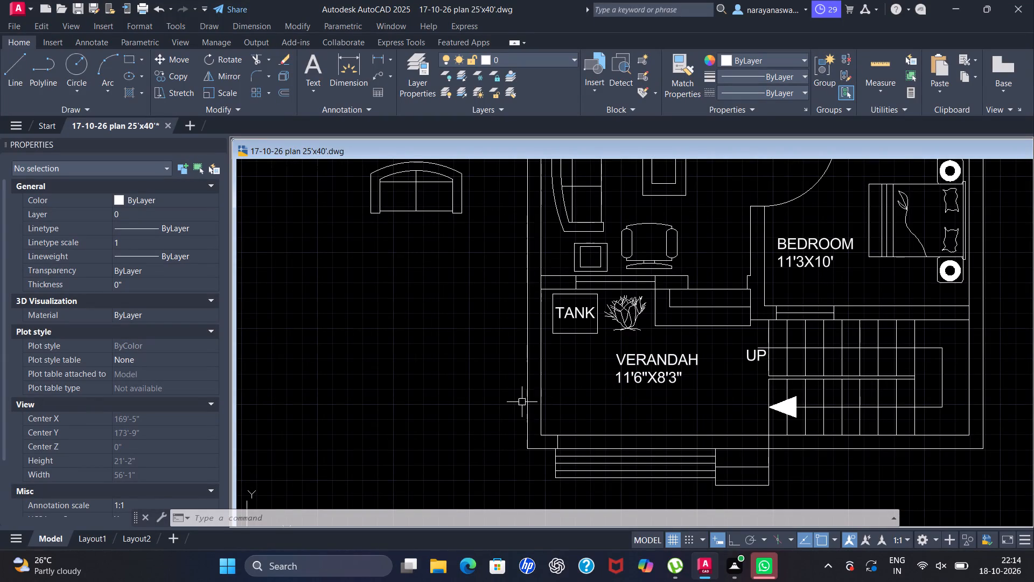
Scale the TANK box and its label down together to a little over half their size, in the verandah's upper-left corner.
left_click(596, 297)
left_click(576, 309)
right_click(571, 376)
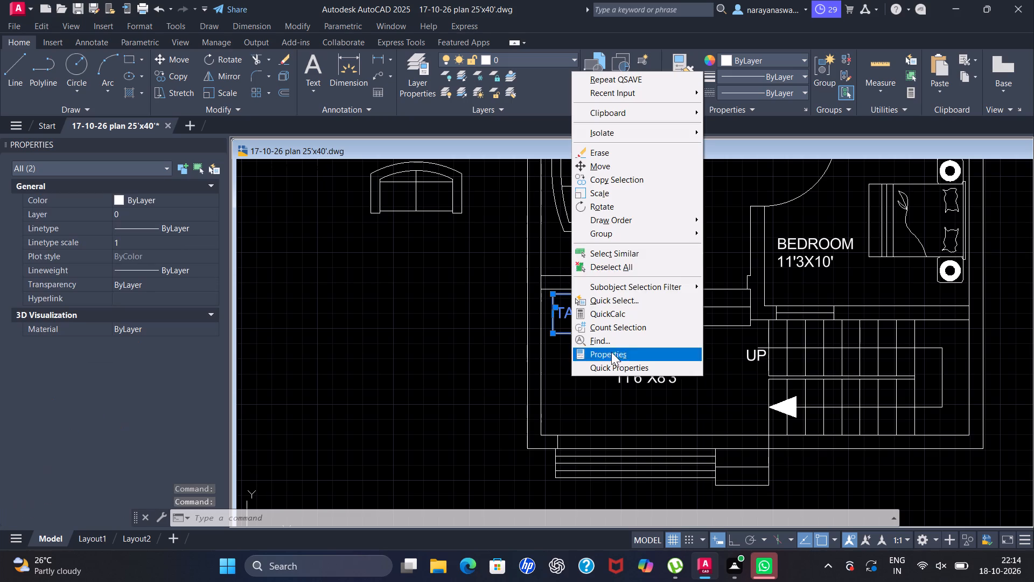
left_click(616, 191)
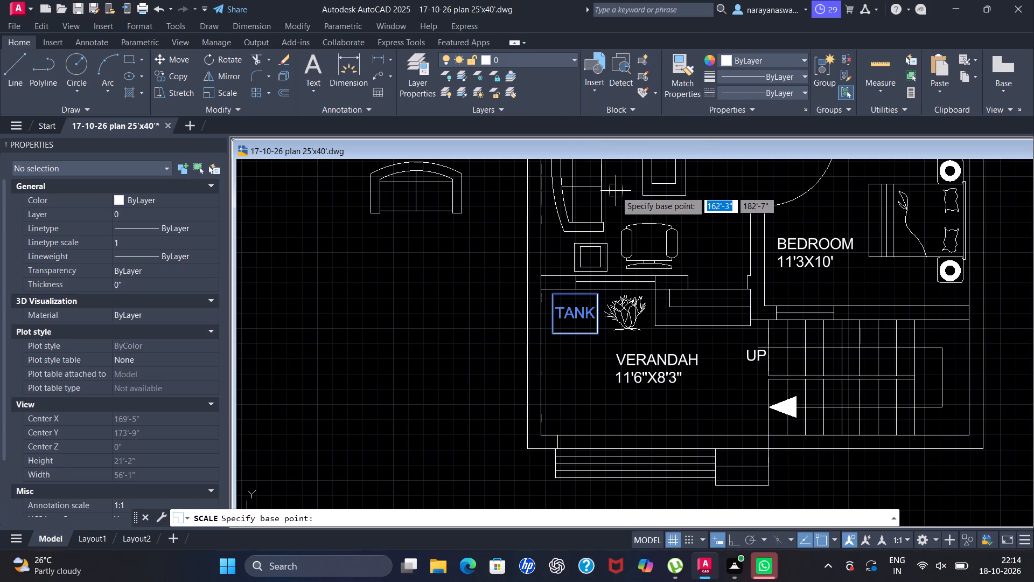
left_click(568, 314)
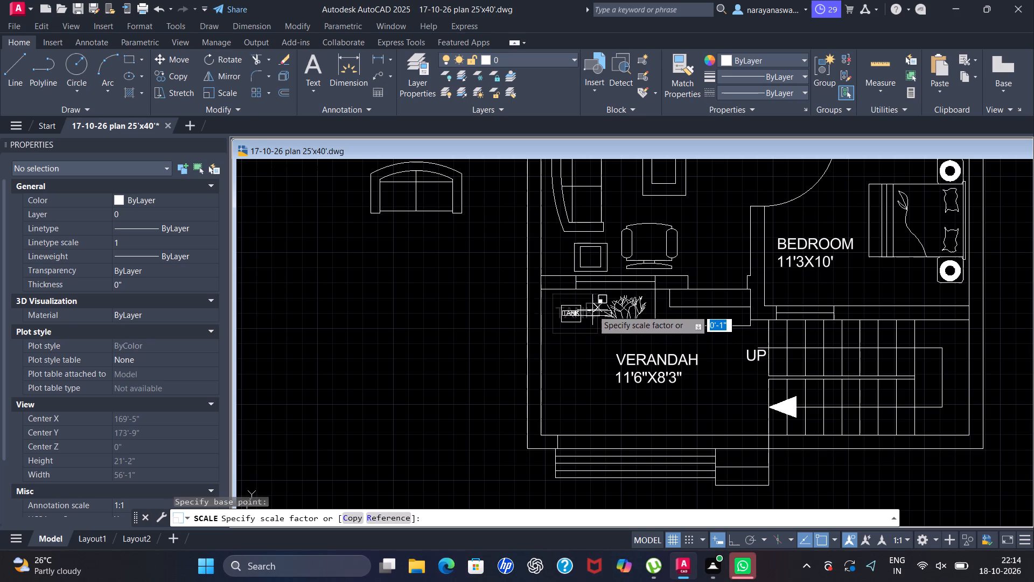
left_click(606, 312)
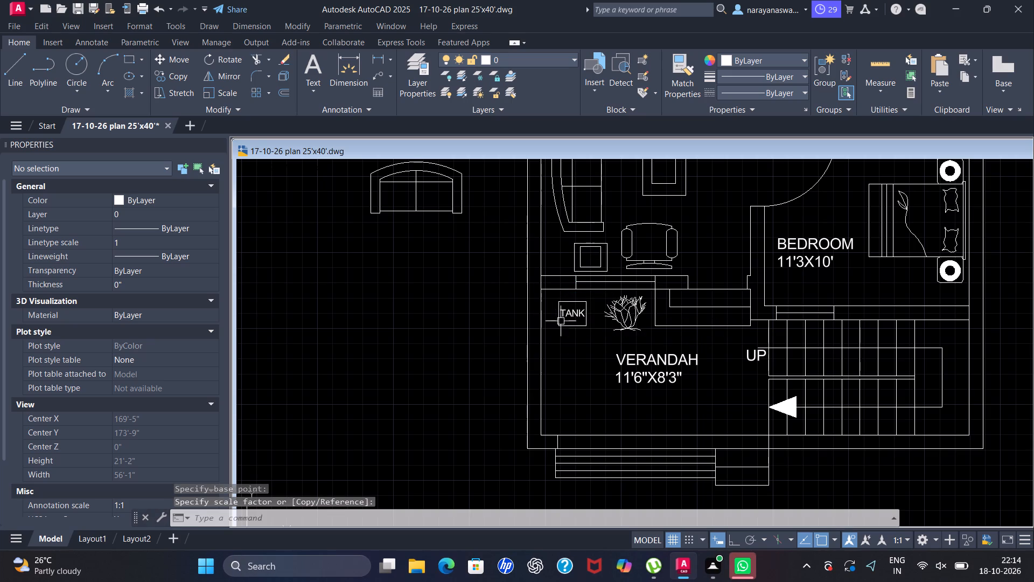
Move the TANK box and its label slightly left, closer to the verandah's left wall.
scroll(561, 314, "down", 1)
scroll(586, 314, "up", 2)
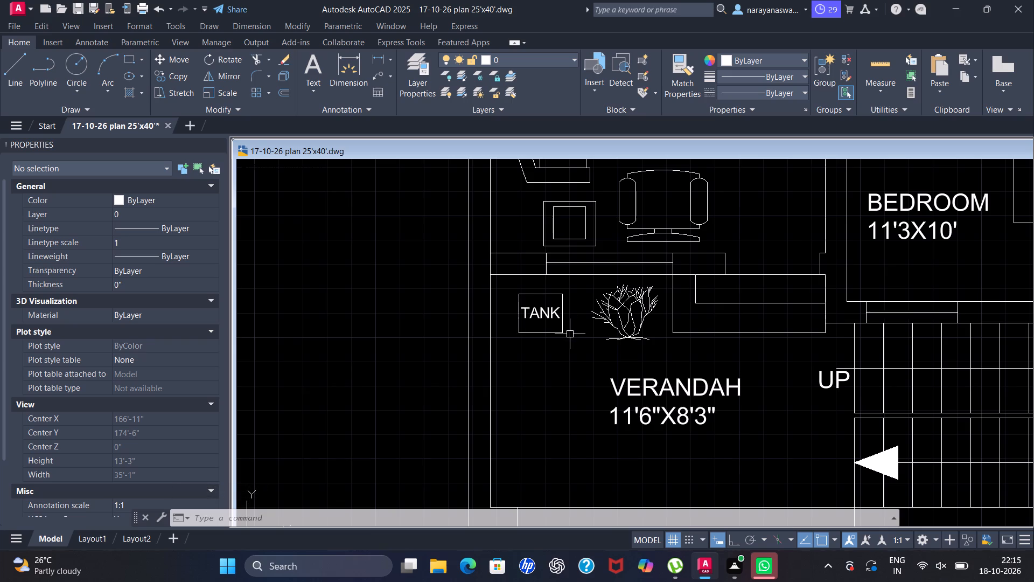
scroll(609, 352, "down", 1)
scroll(582, 339, "up", 2)
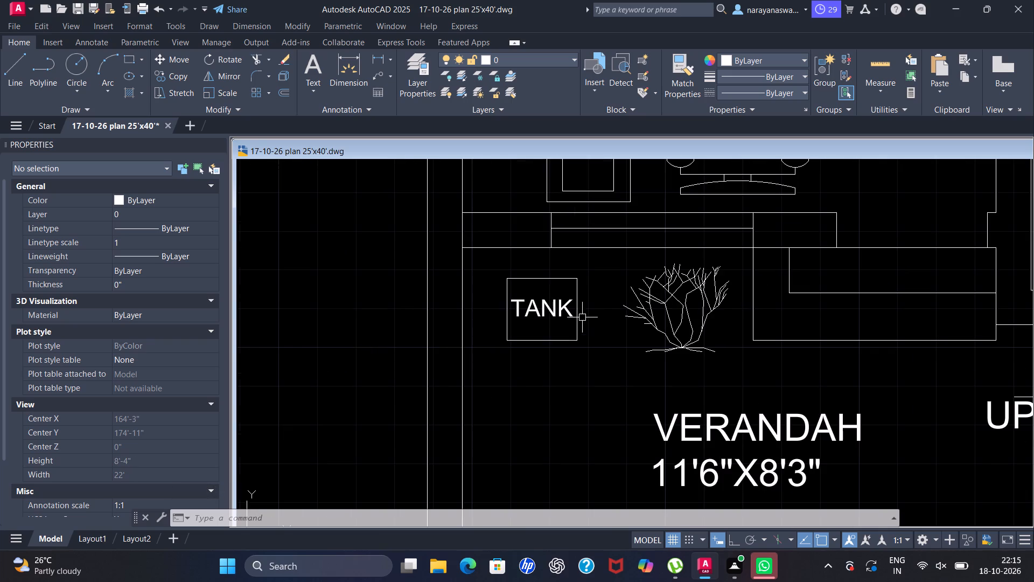
left_click(591, 266)
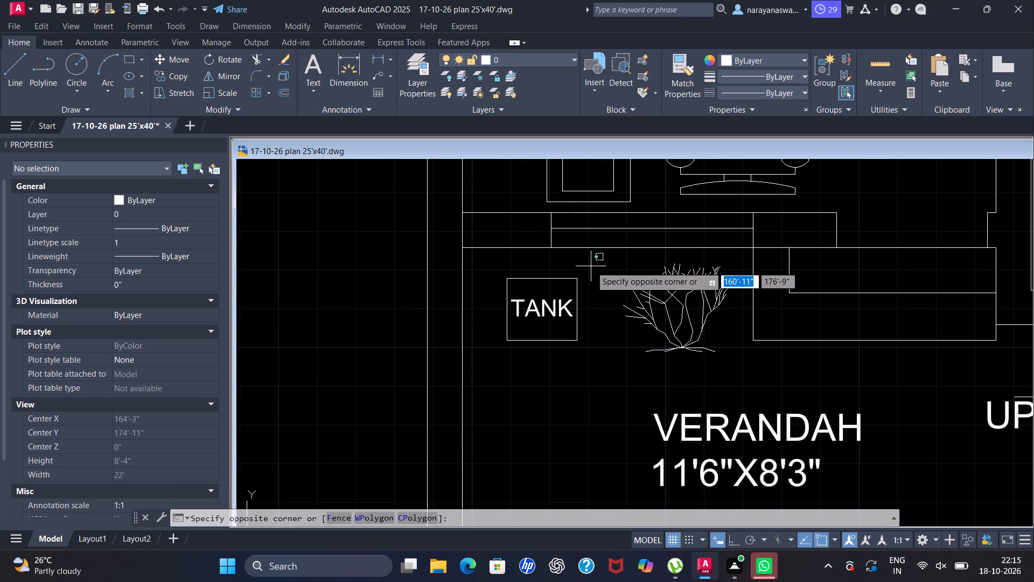
left_click(505, 352)
right_click_drag(543, 376, 531, 383)
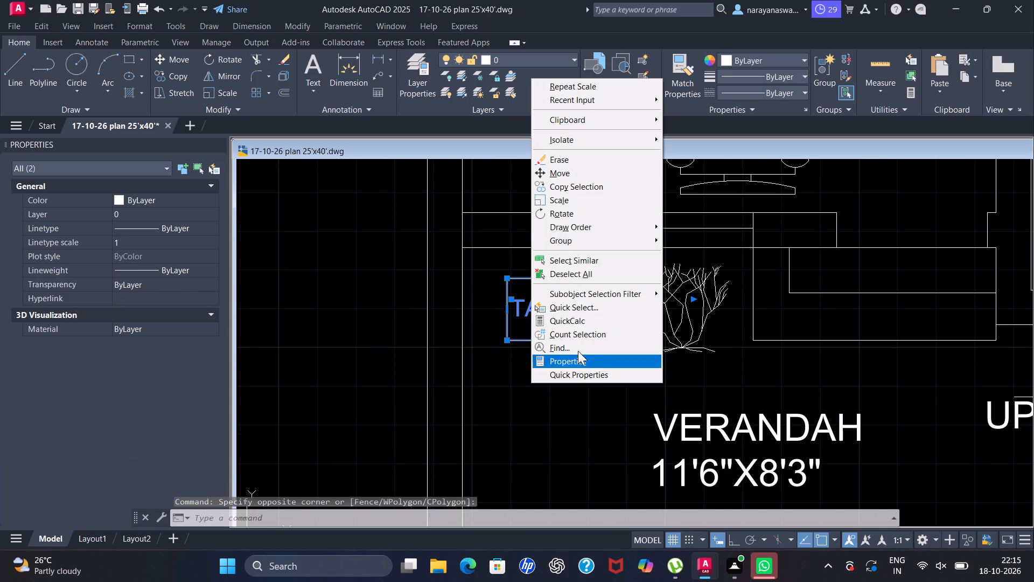
left_click(575, 176)
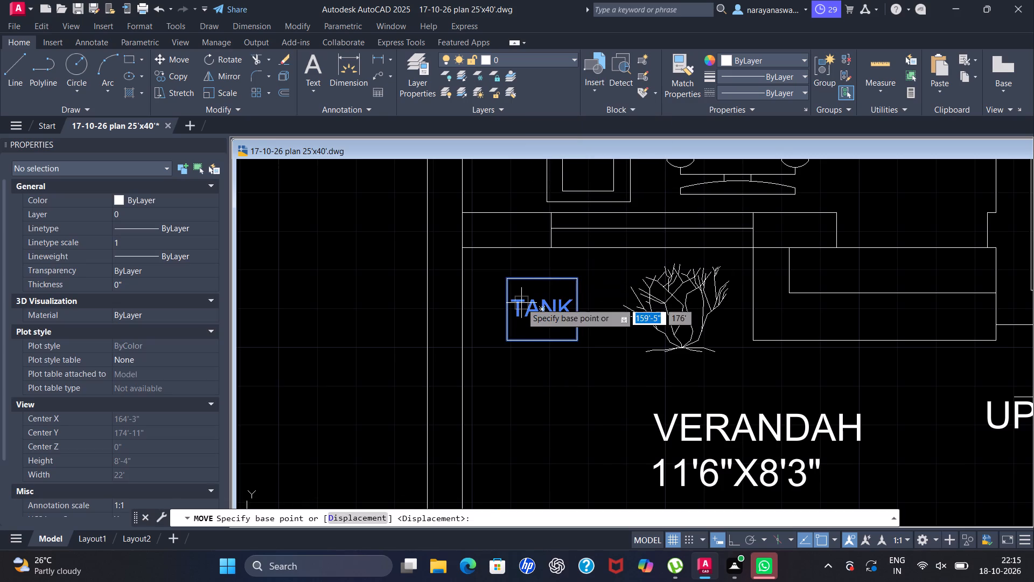
left_click(521, 303)
left_click(499, 302)
scroll(528, 318, "down", 2)
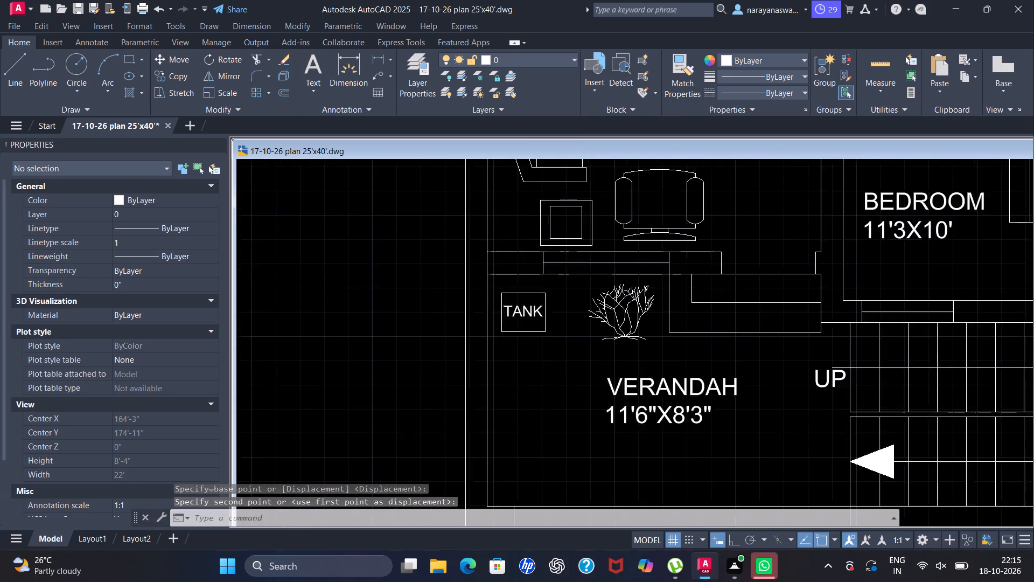
Move the shrub about 1' left, closer to the TANK box and above the VERANDAH label.
scroll(563, 322, "up", 1)
left_click(618, 290)
right_click(549, 337)
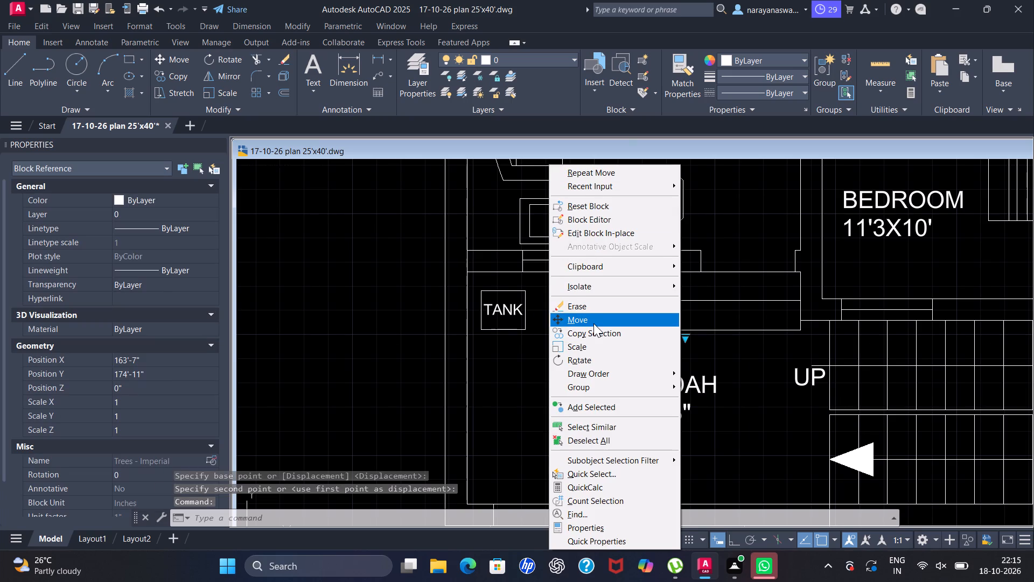
left_click(593, 323)
left_click(607, 332)
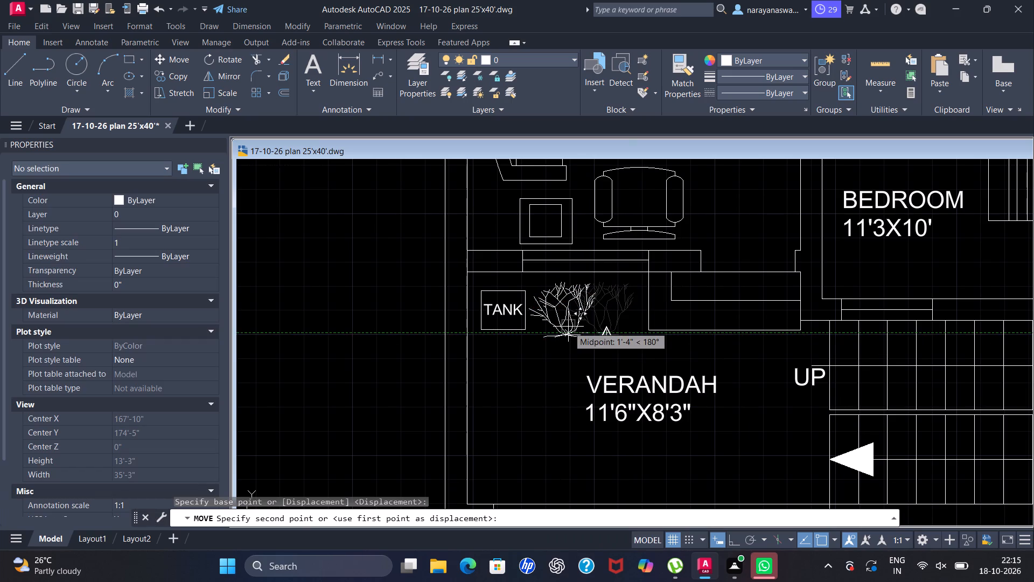
left_click(575, 327)
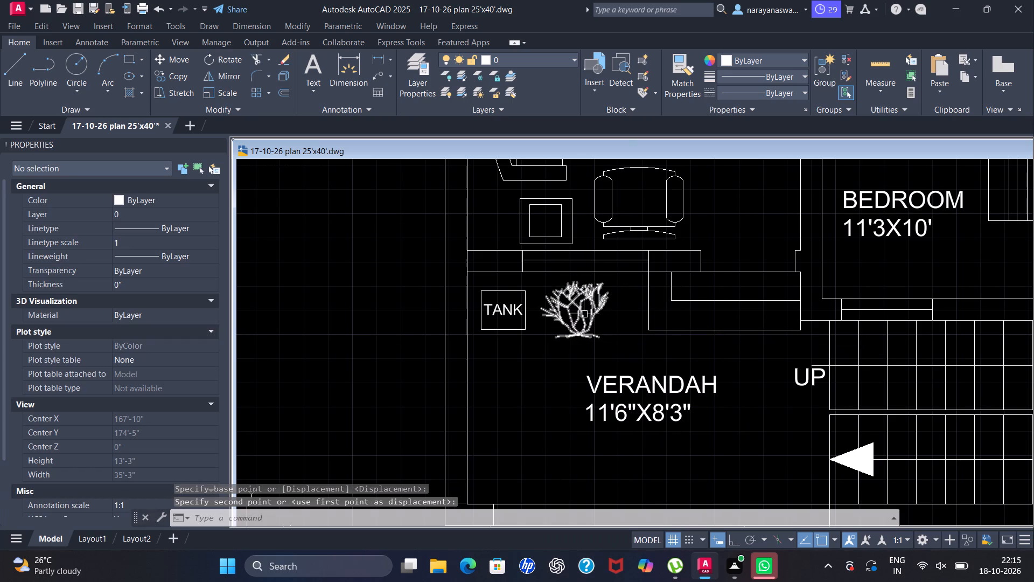
Scale the shrub beside the TANK box down, using a base point on its left side.
left_click(589, 303)
right_click(621, 311)
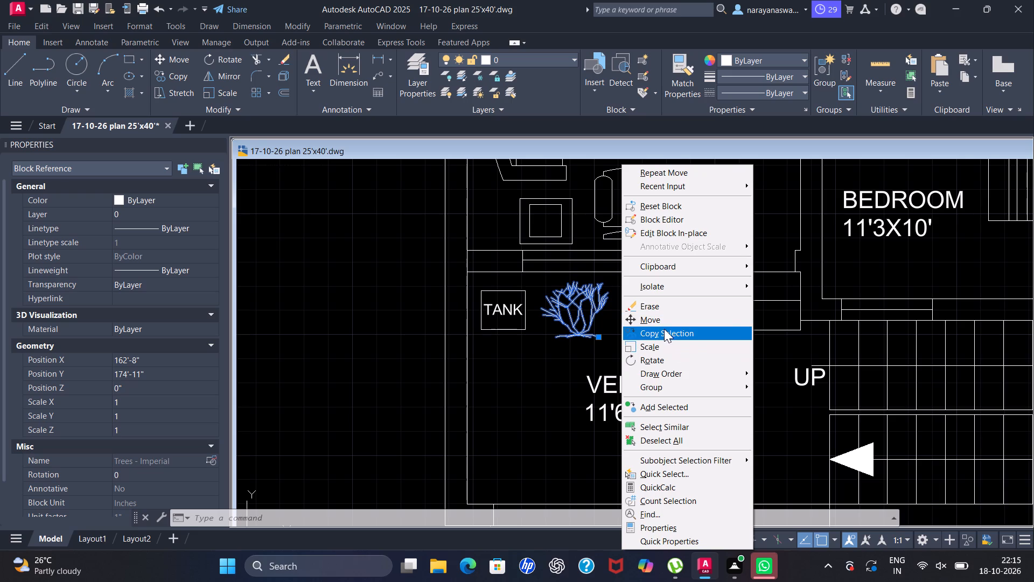
left_click(664, 348)
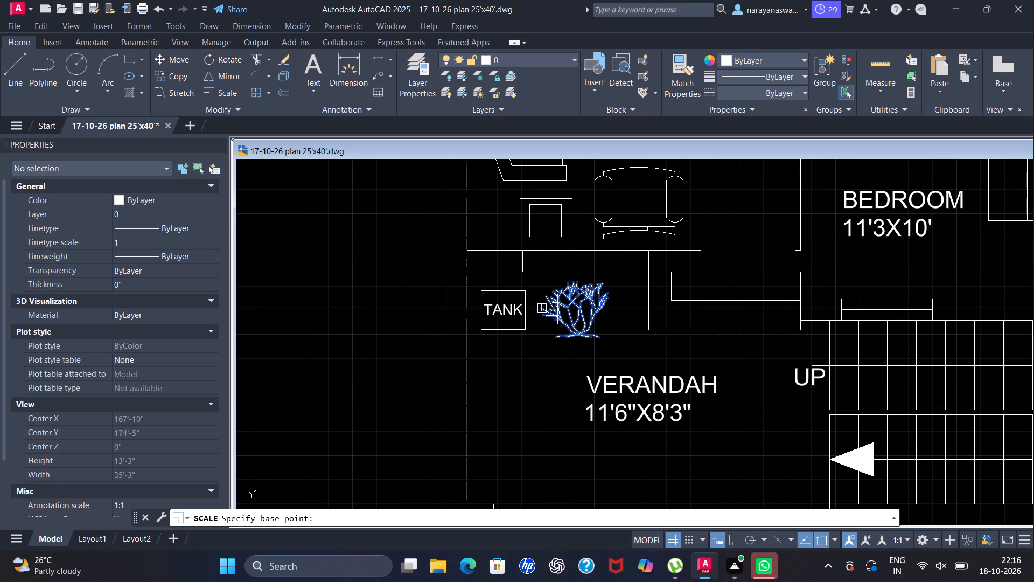
left_click(561, 309)
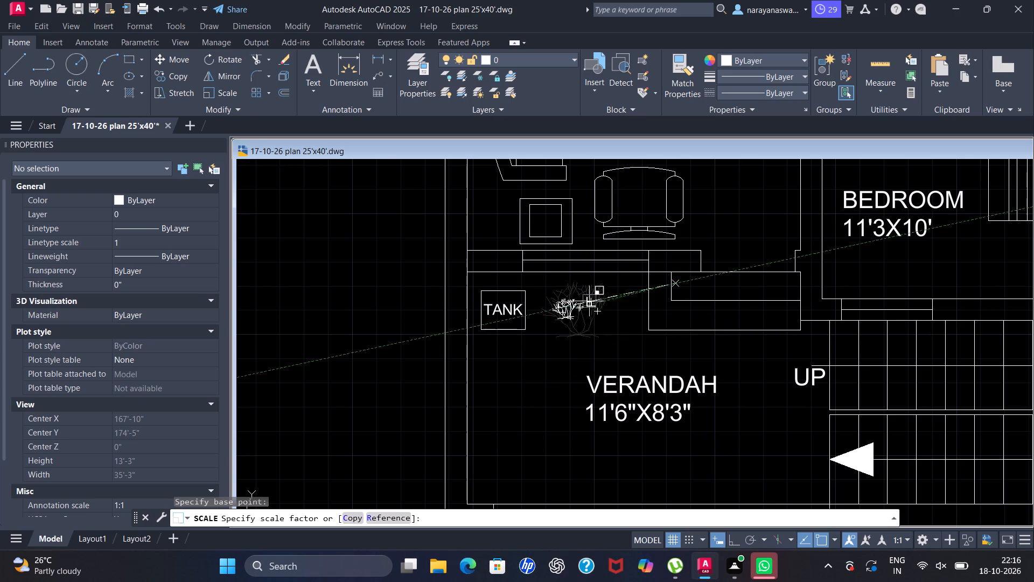
scroll(558, 314, "up", 3)
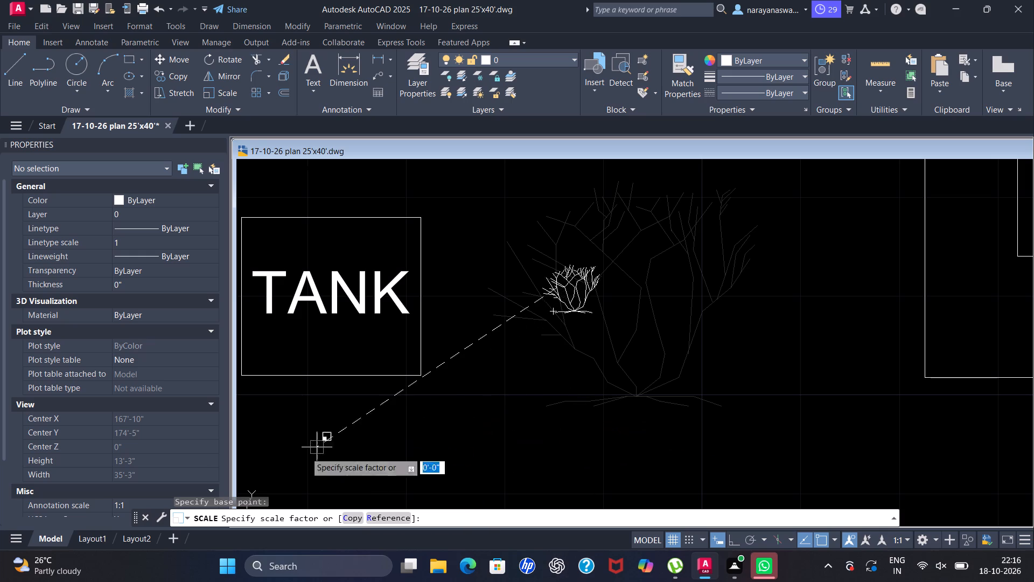
scroll(254, 481, "down", 3)
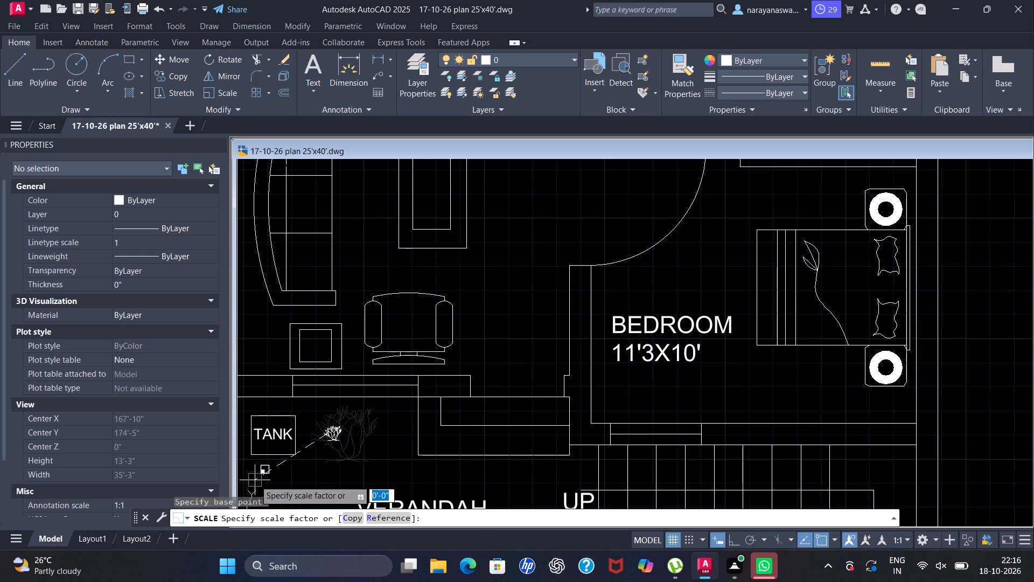
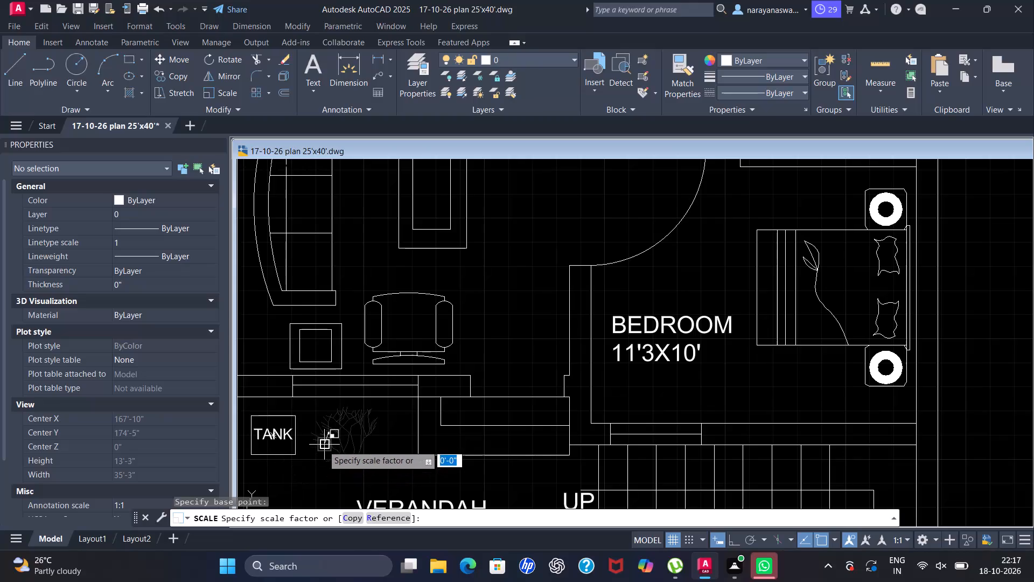
Finish scaling the shrub beside the TANK box down to a little over a third of its size.
scroll(305, 453, "up", 3)
scroll(482, 372, "up", 1)
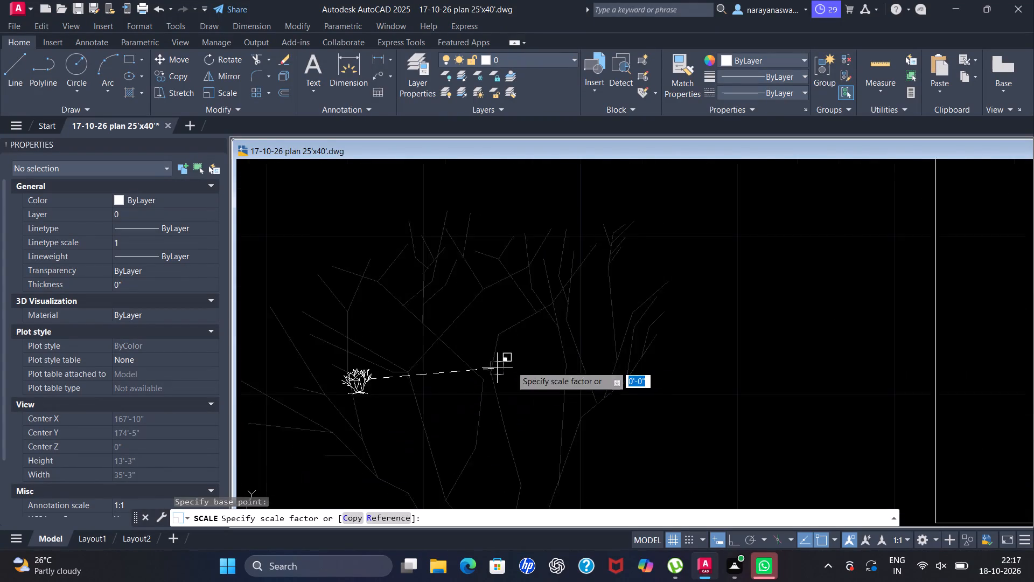
scroll(521, 366, "up", 1)
scroll(655, 285, "down", 3)
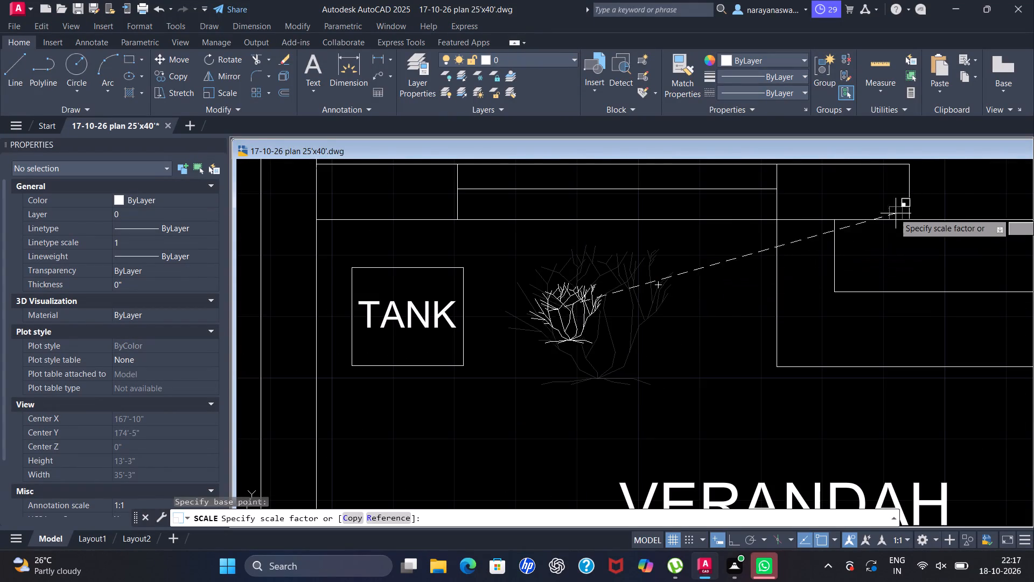
left_click(828, 225)
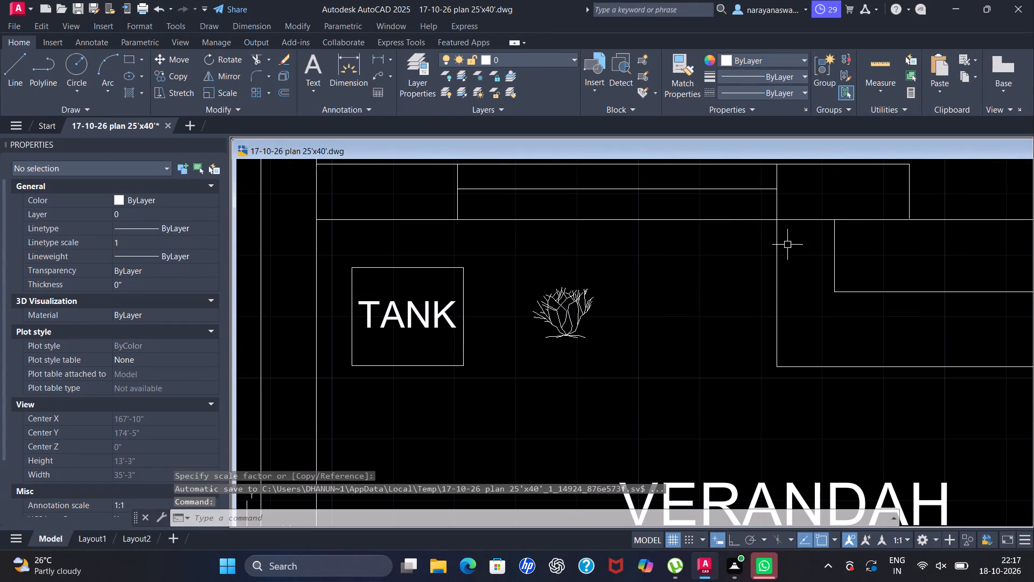
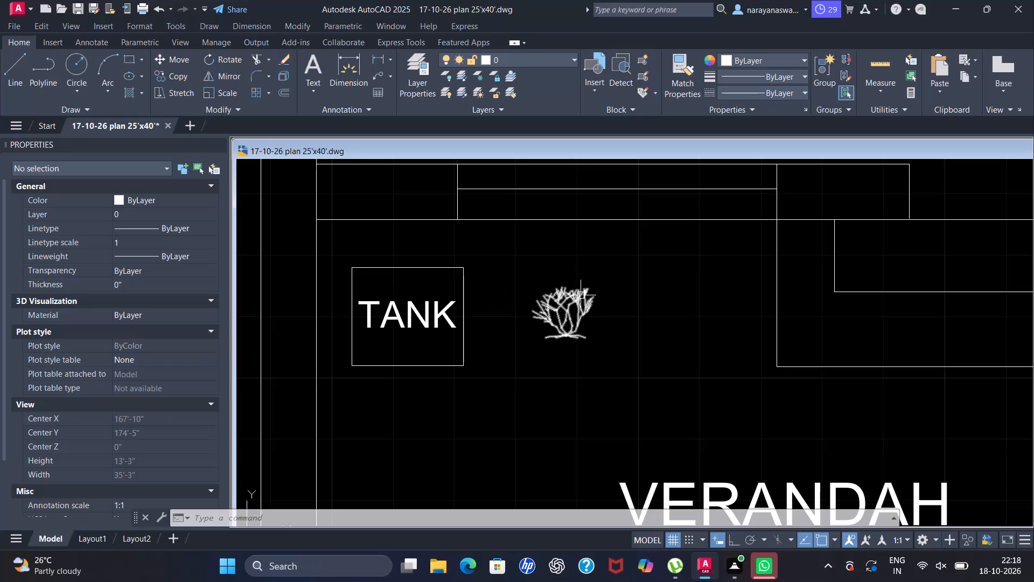
Copy the shrub beside the TANK box horizontally about 2'-1" toward the verandah steps.
left_click(578, 297)
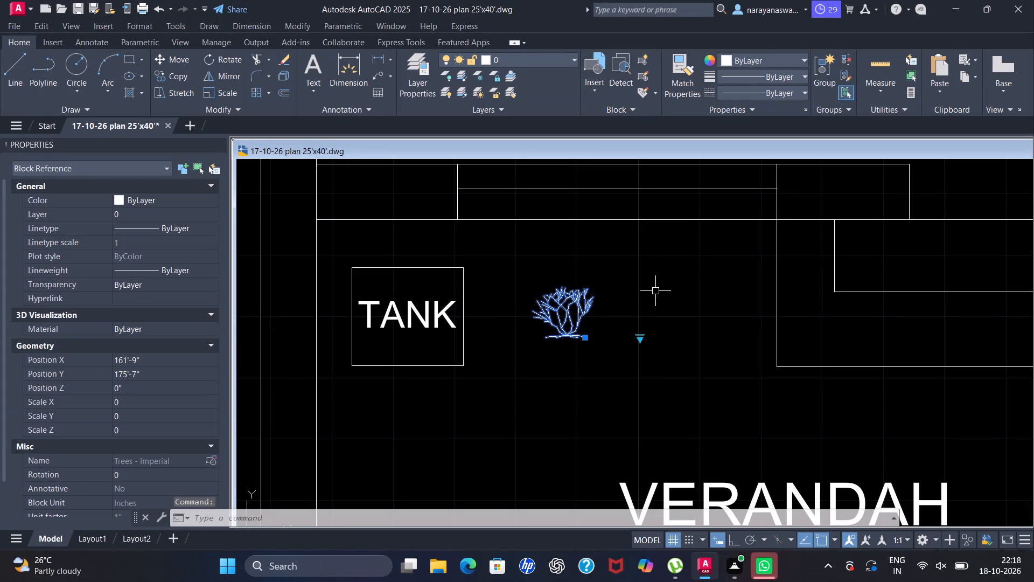
right_click(661, 289)
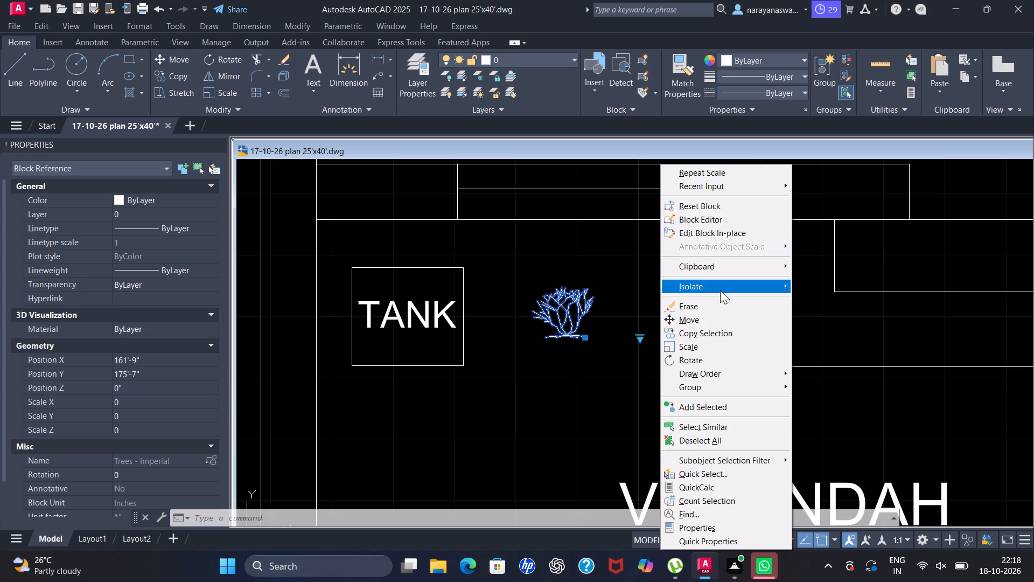
left_click(707, 333)
left_click(581, 323)
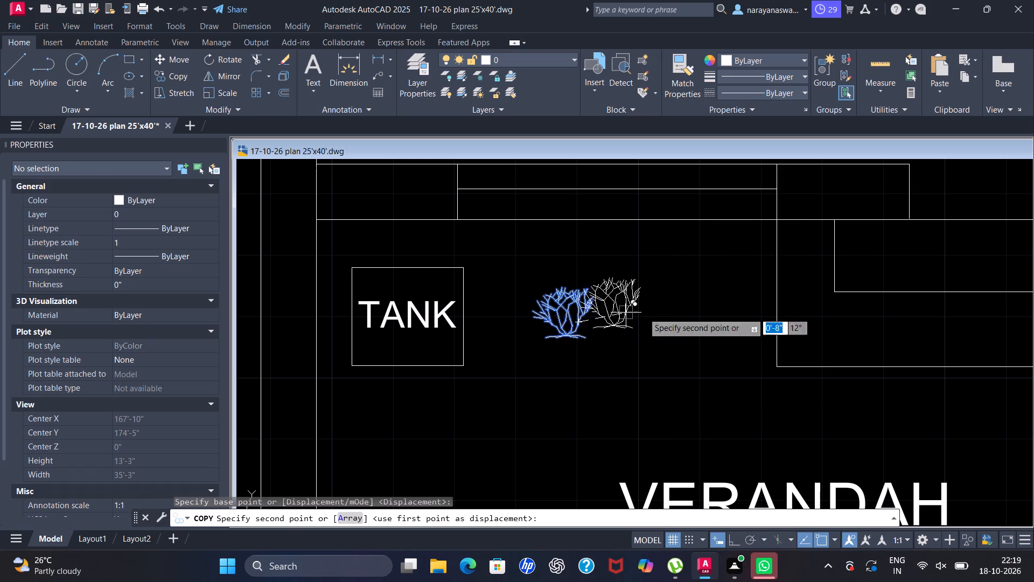
left_click(702, 317)
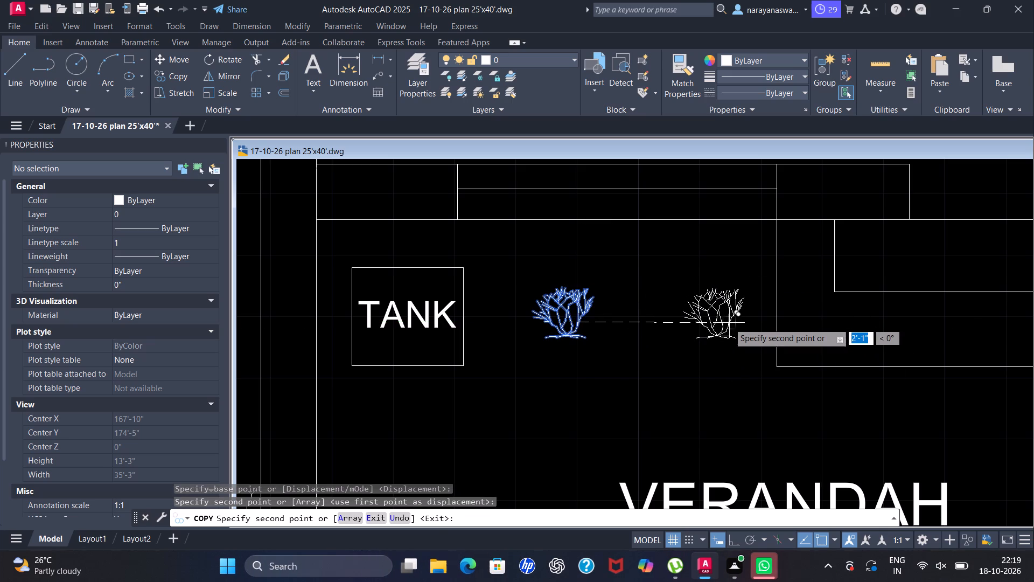
left_click(728, 323)
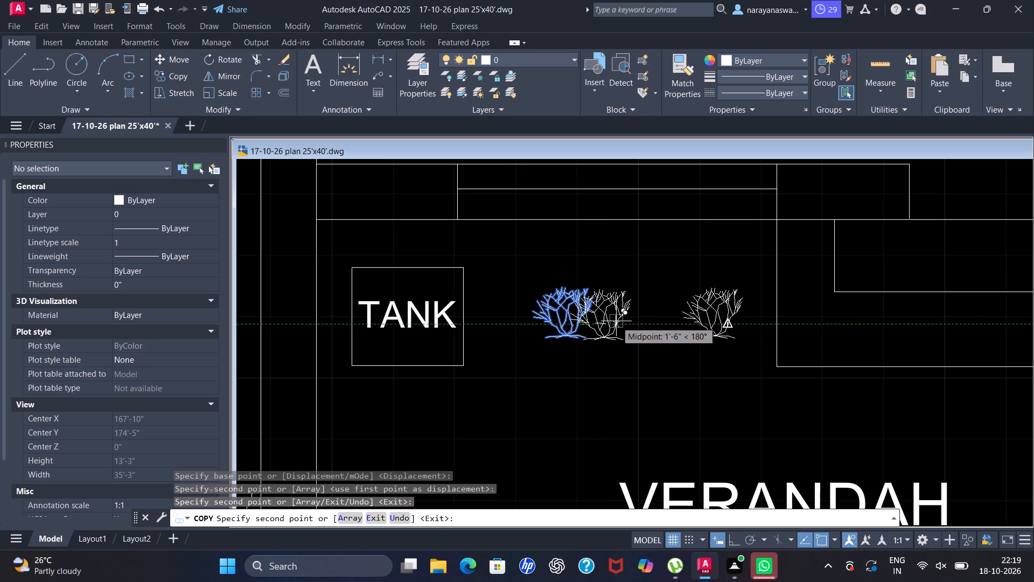
key("Escape")
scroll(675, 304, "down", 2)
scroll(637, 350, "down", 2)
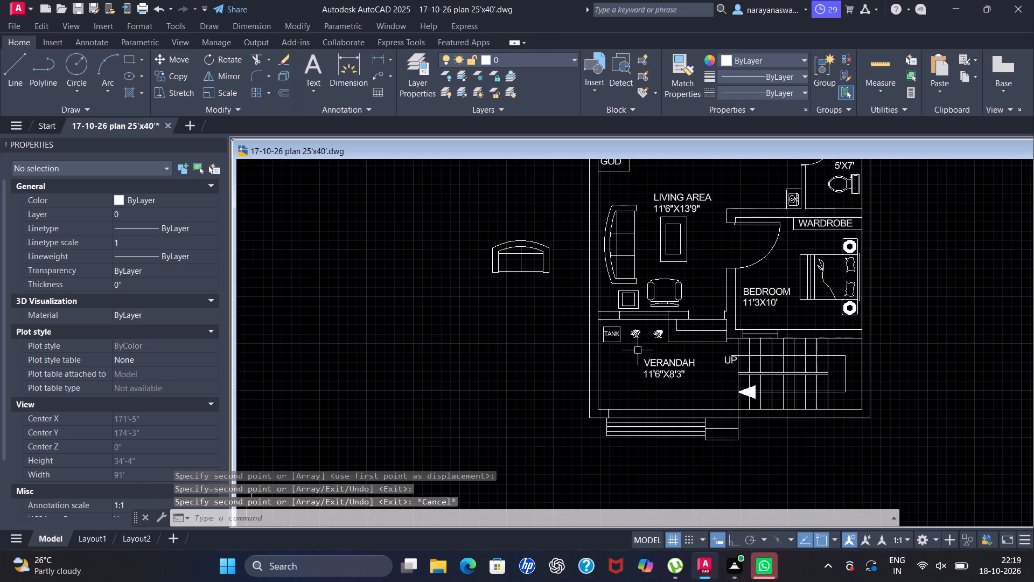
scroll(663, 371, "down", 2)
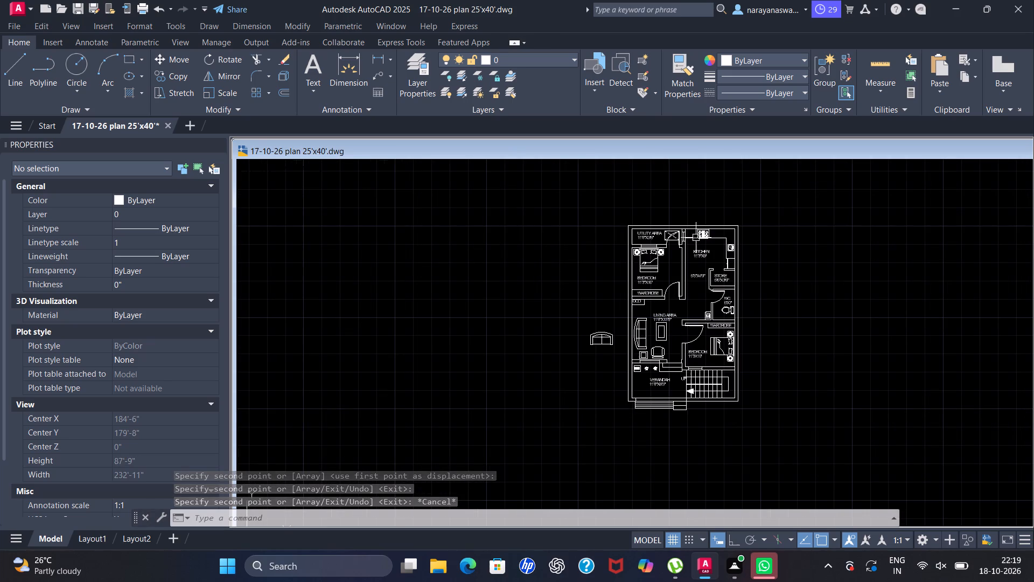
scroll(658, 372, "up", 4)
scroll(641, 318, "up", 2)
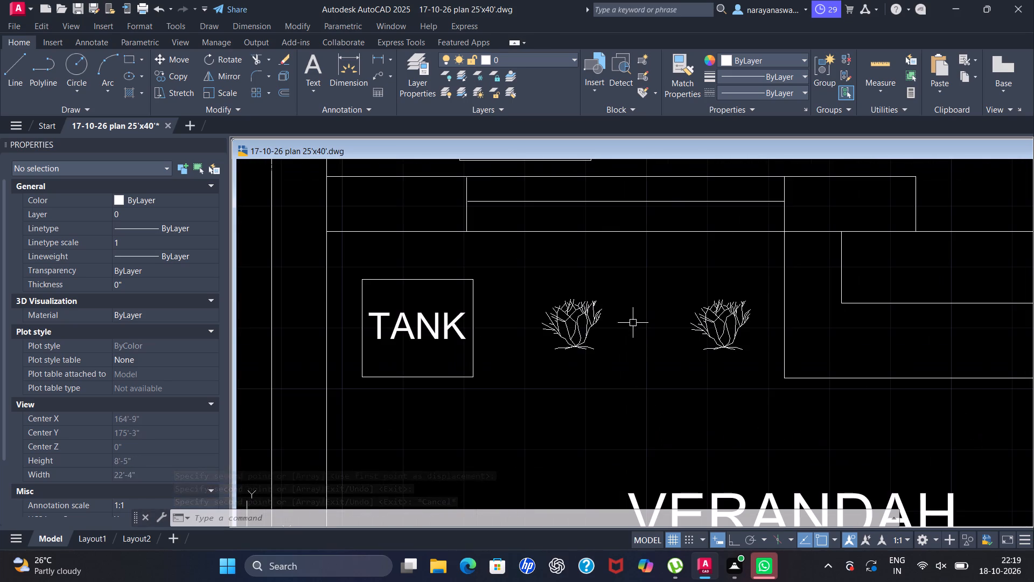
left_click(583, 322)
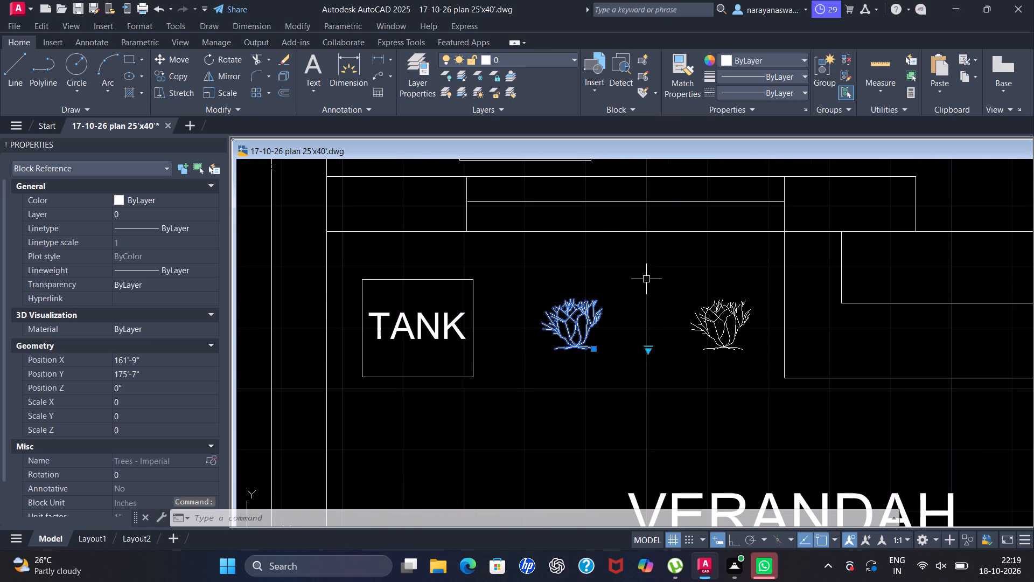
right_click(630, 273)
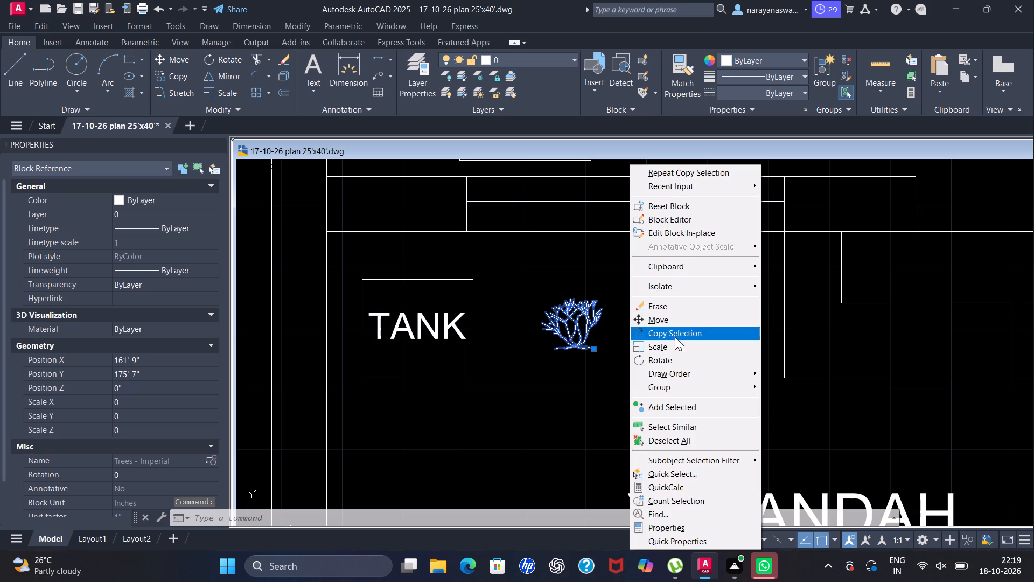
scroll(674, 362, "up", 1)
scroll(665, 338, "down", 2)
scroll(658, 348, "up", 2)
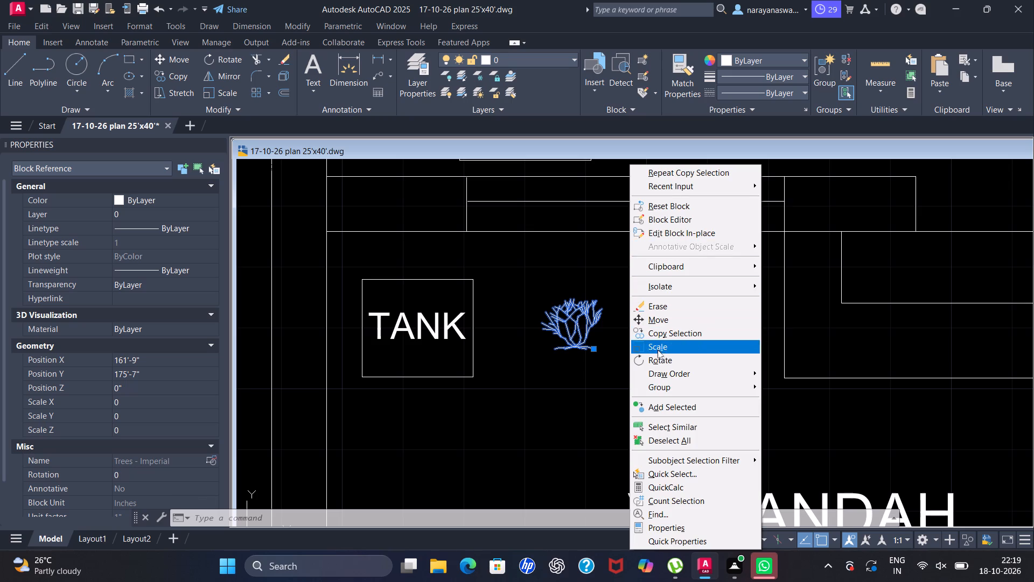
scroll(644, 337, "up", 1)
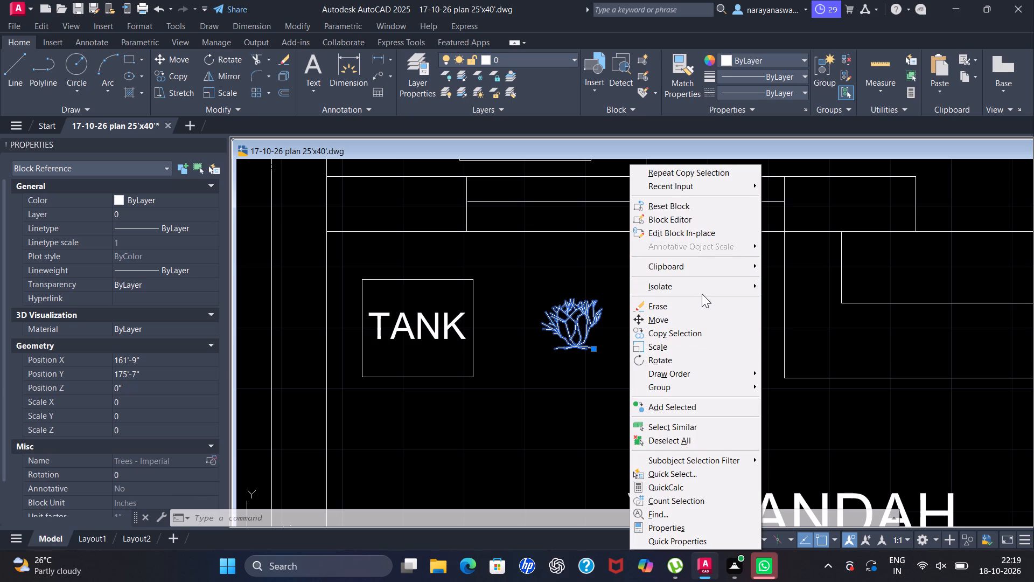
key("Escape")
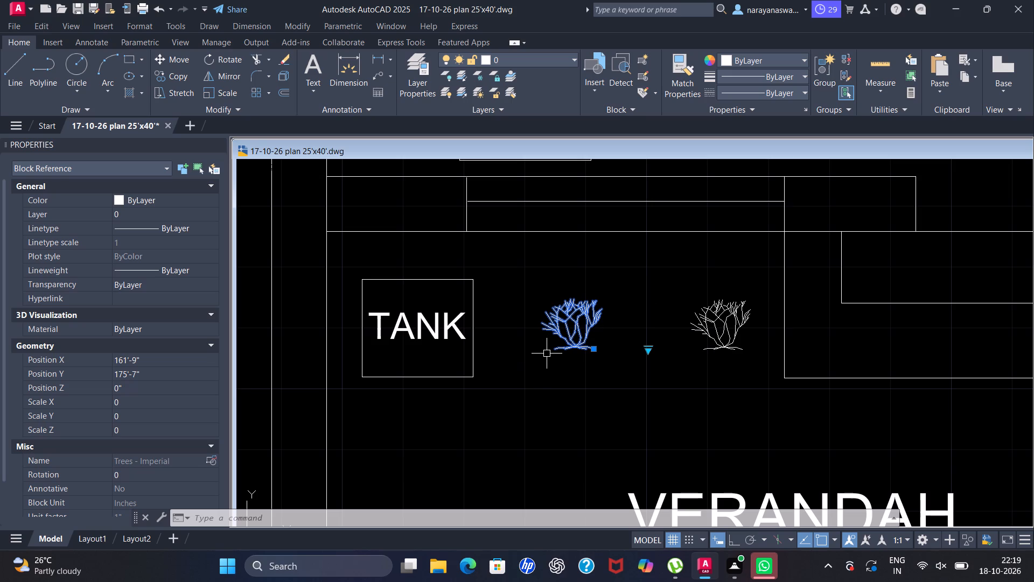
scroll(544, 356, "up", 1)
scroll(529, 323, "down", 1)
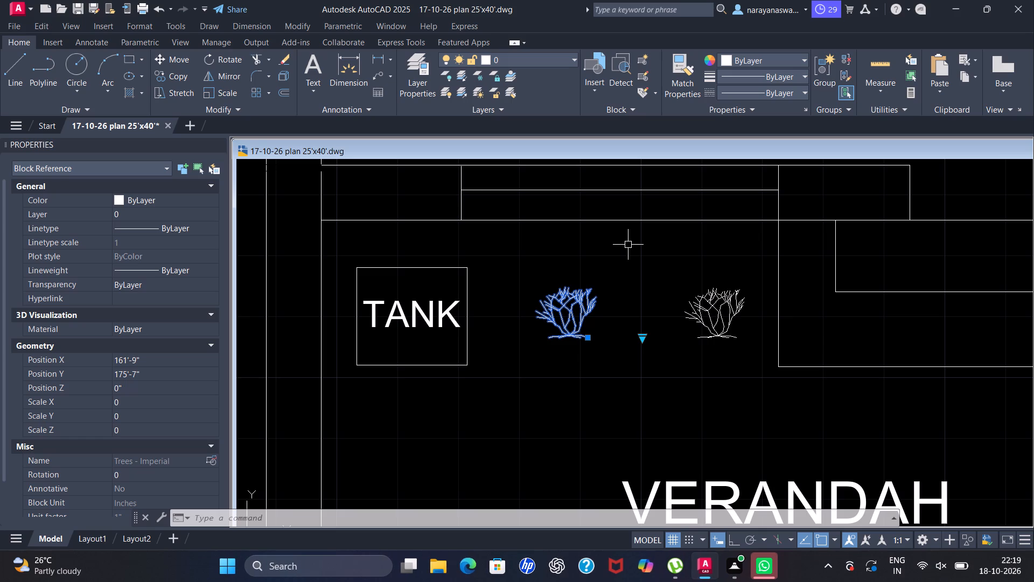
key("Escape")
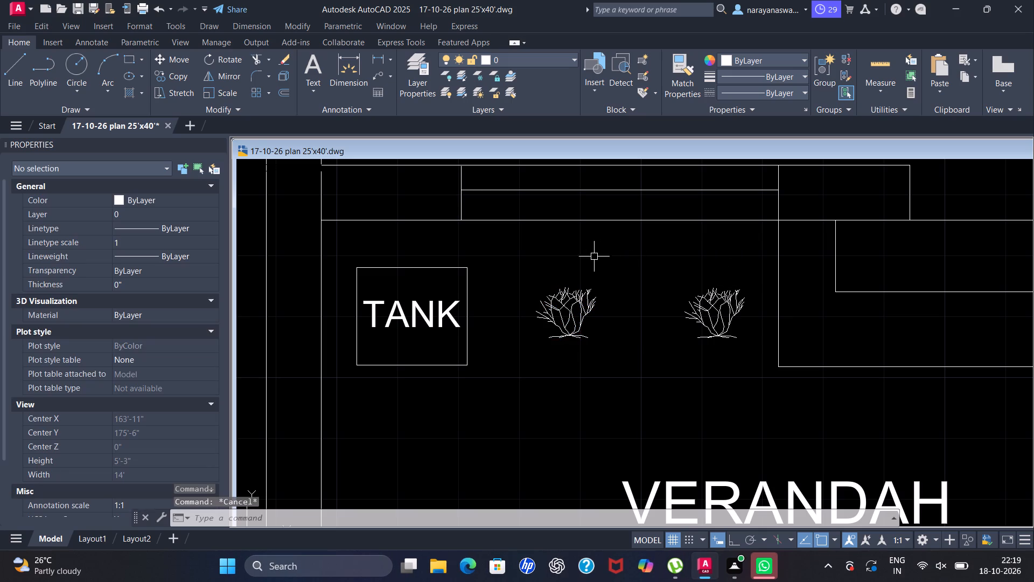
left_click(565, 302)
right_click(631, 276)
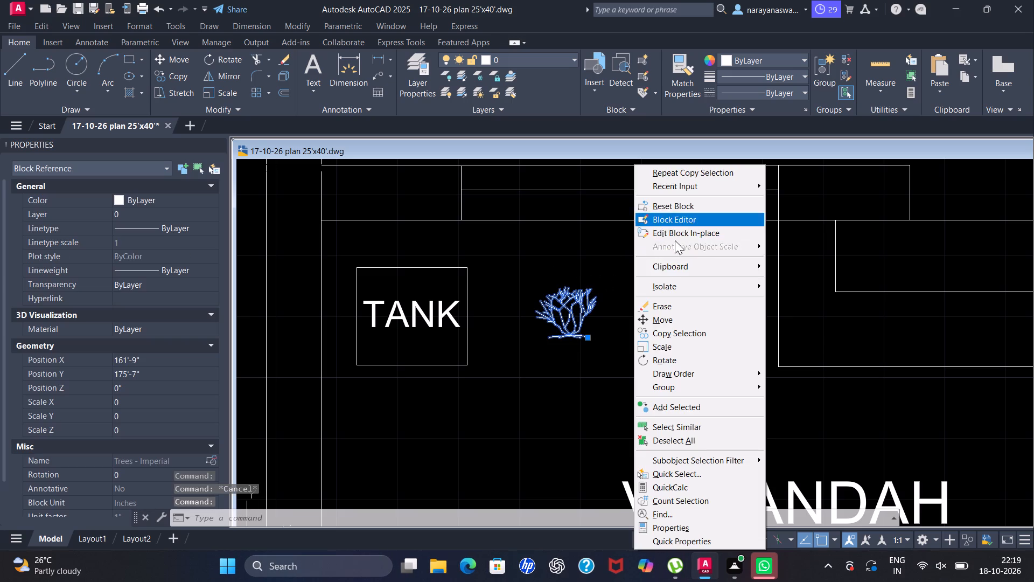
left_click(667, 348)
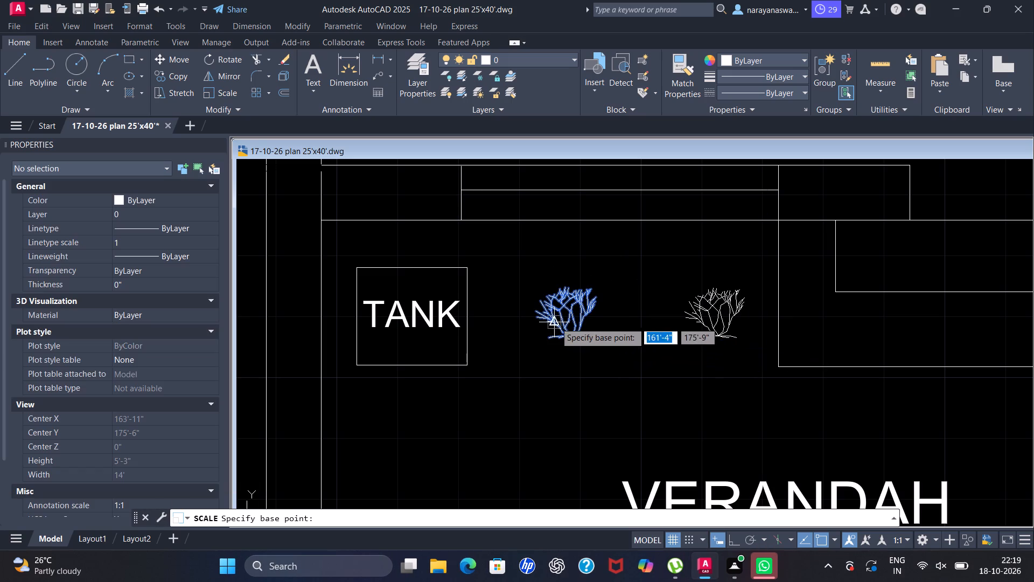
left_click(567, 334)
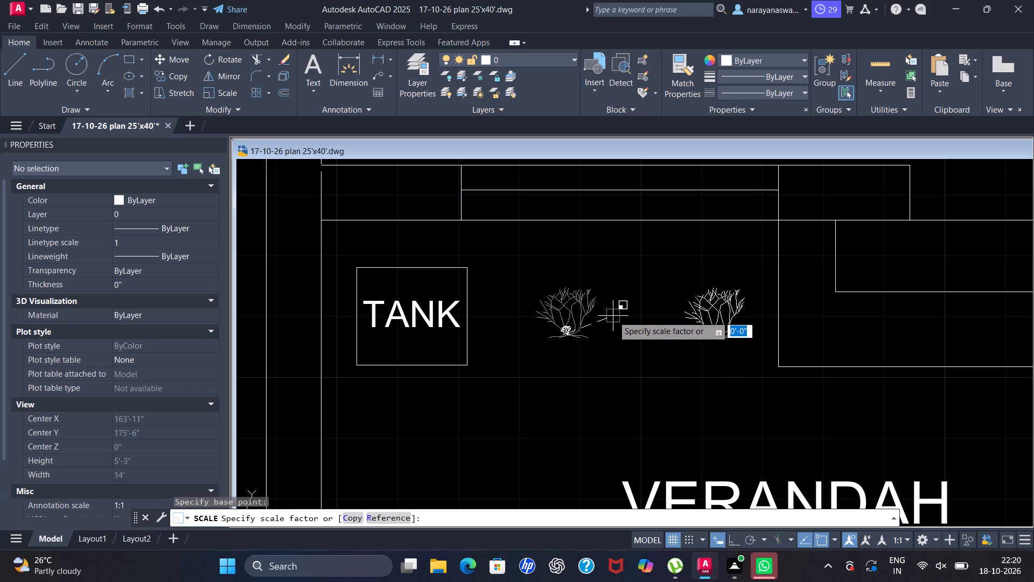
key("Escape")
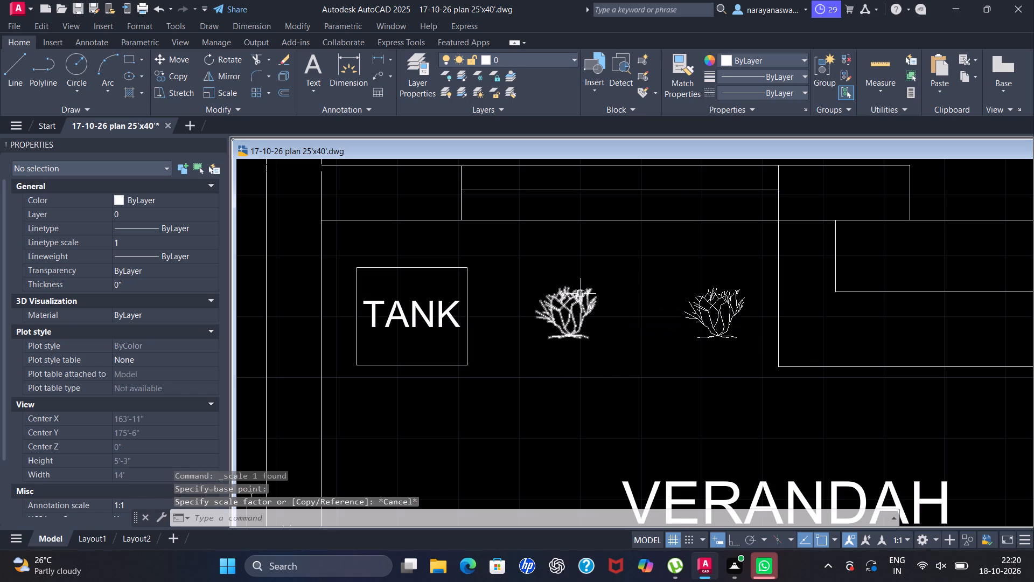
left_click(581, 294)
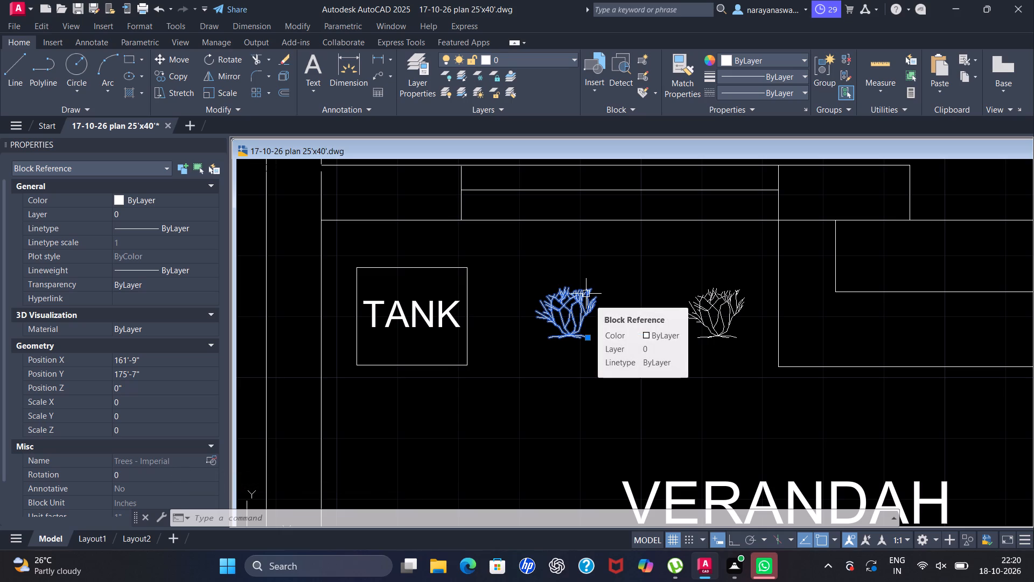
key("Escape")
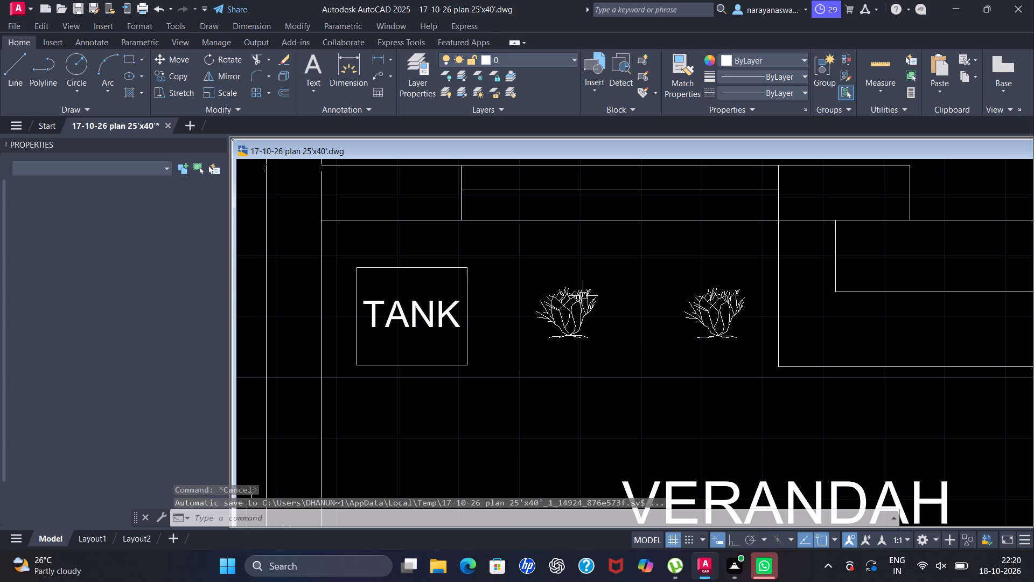
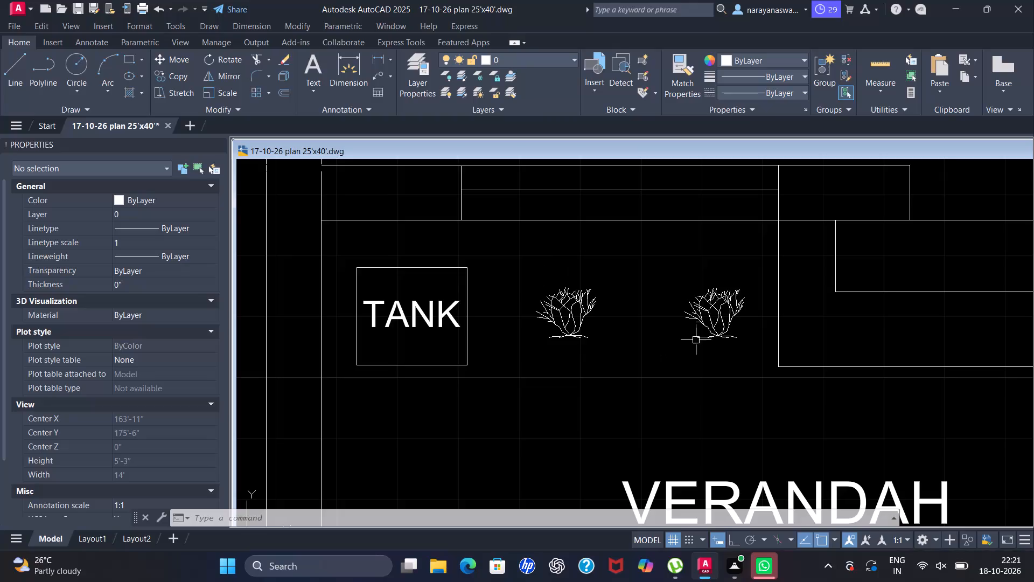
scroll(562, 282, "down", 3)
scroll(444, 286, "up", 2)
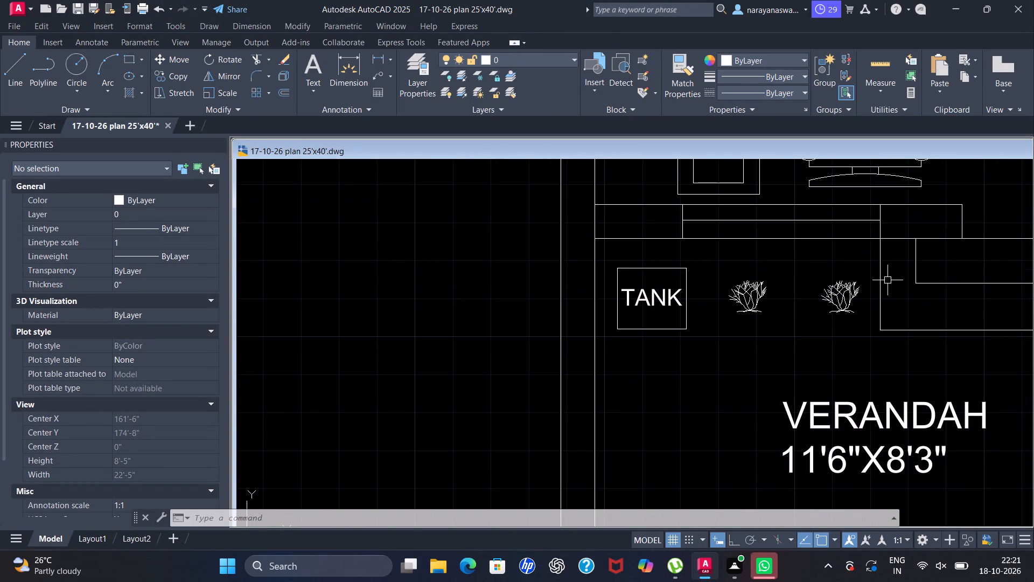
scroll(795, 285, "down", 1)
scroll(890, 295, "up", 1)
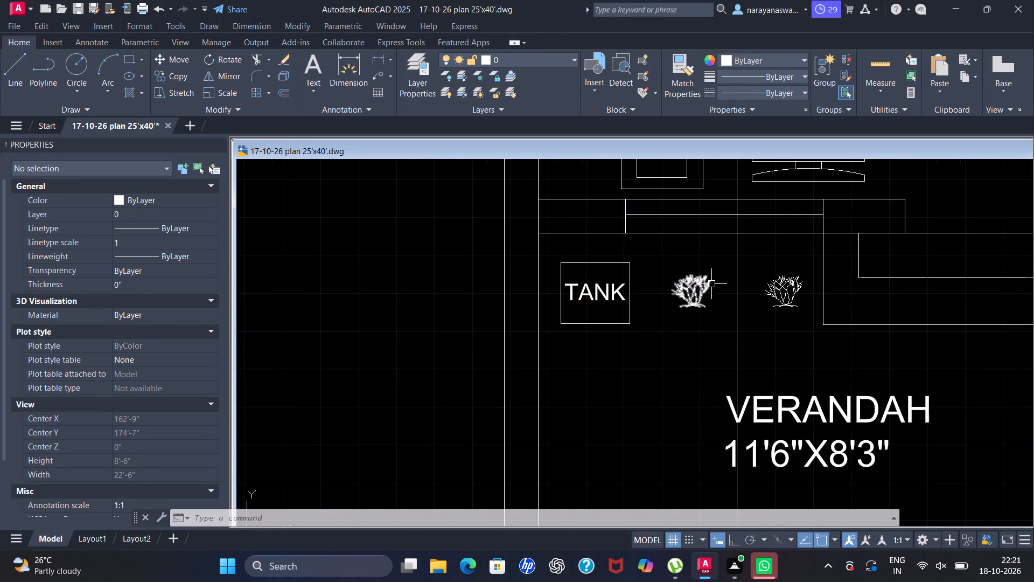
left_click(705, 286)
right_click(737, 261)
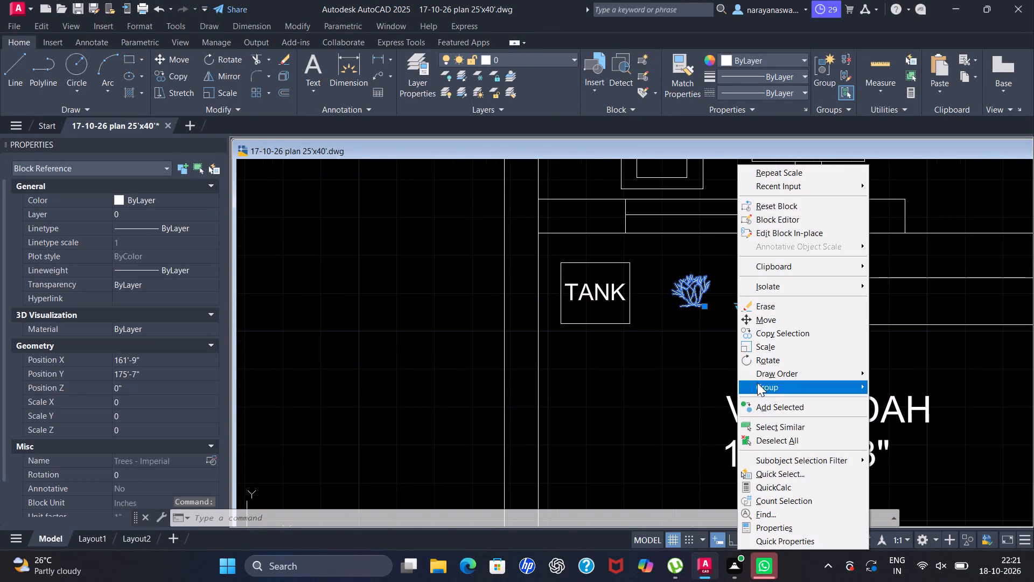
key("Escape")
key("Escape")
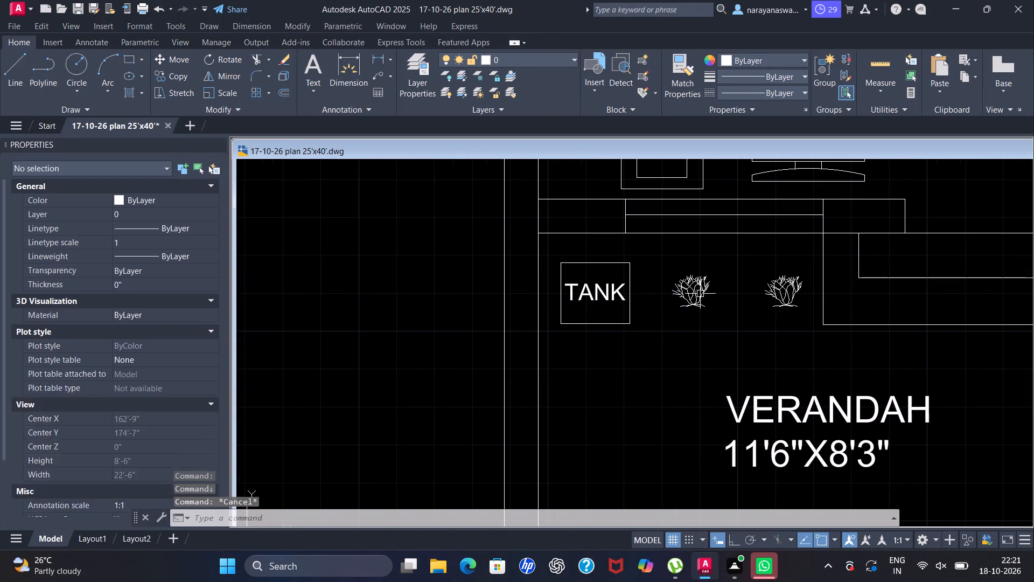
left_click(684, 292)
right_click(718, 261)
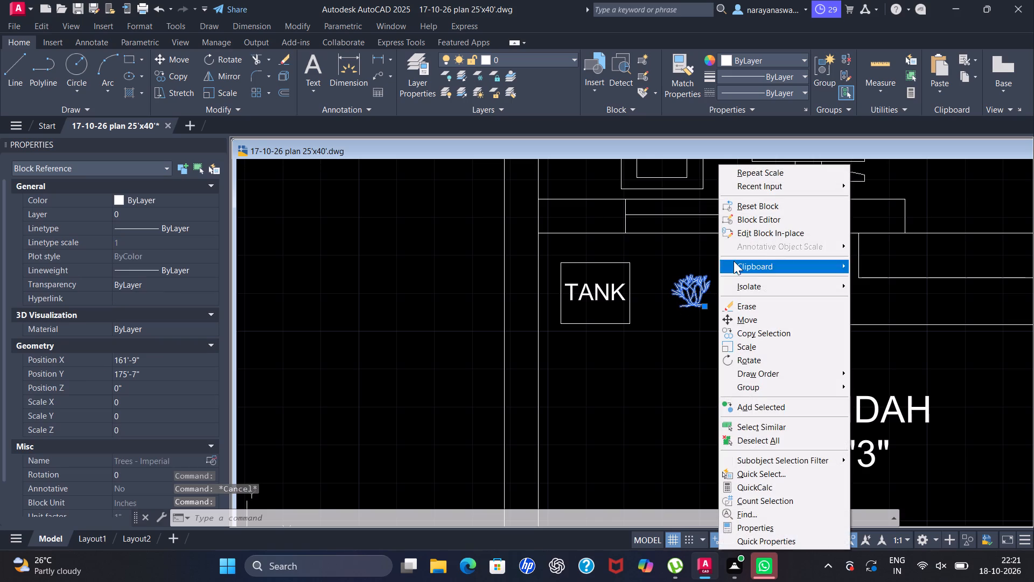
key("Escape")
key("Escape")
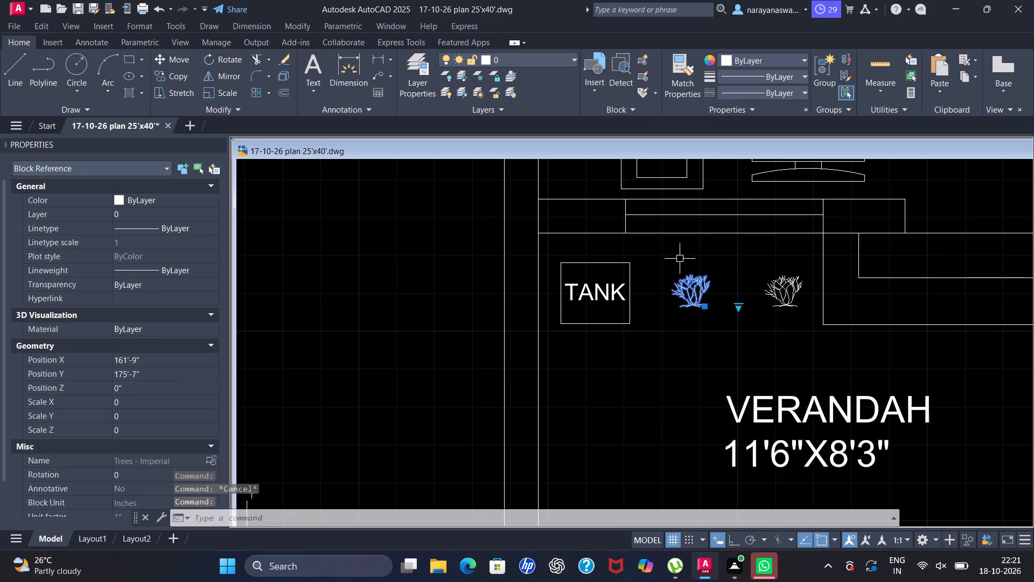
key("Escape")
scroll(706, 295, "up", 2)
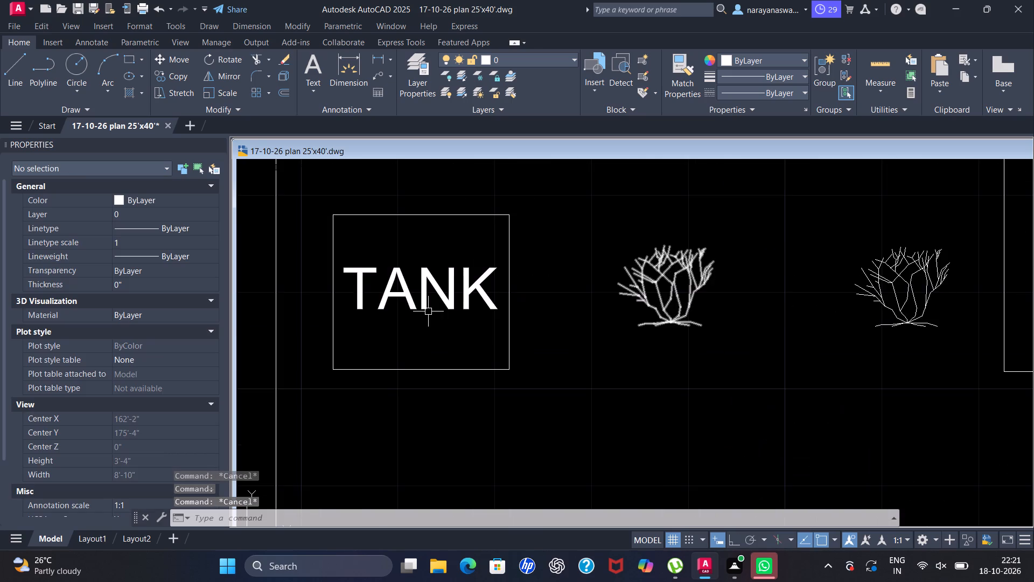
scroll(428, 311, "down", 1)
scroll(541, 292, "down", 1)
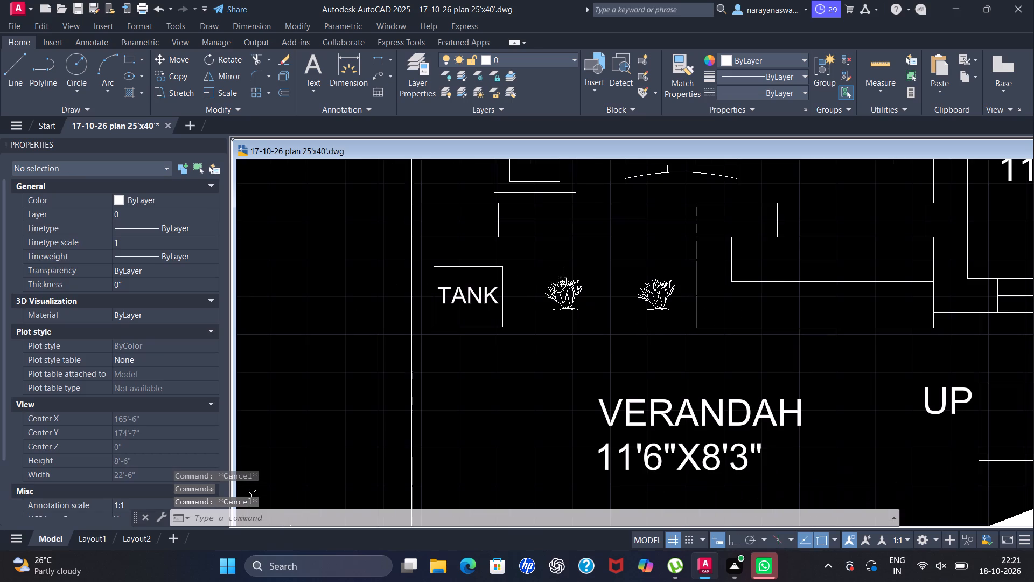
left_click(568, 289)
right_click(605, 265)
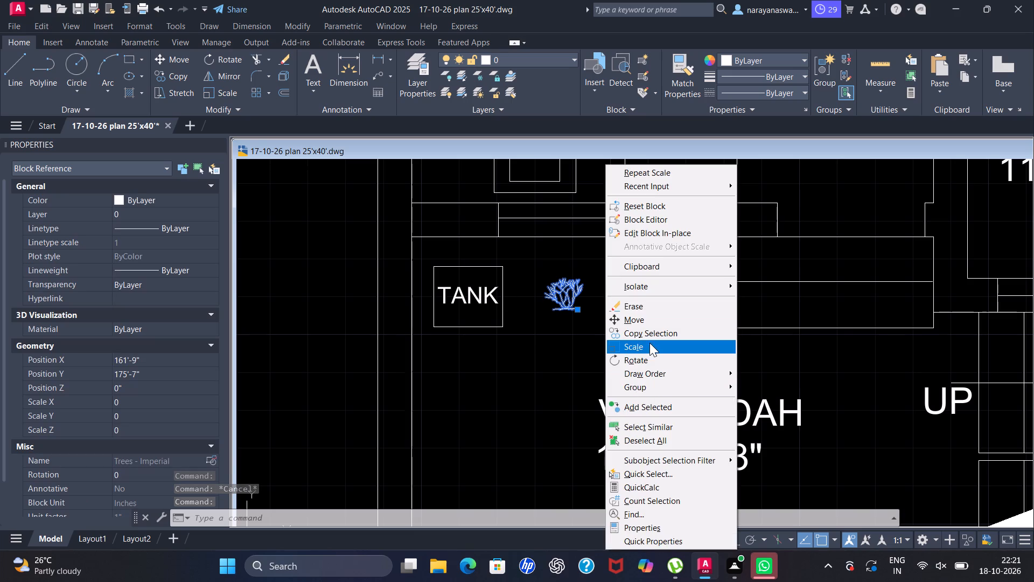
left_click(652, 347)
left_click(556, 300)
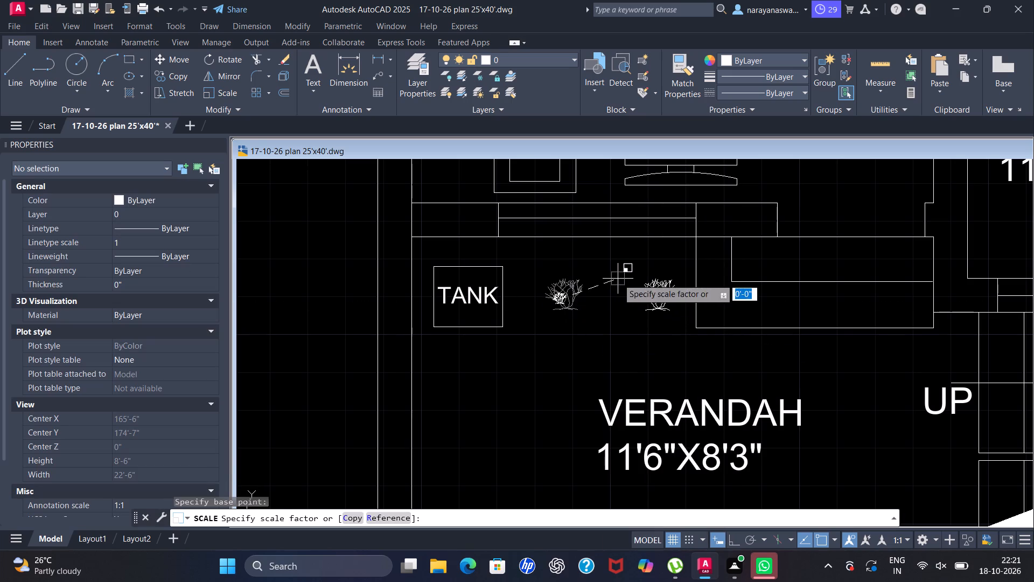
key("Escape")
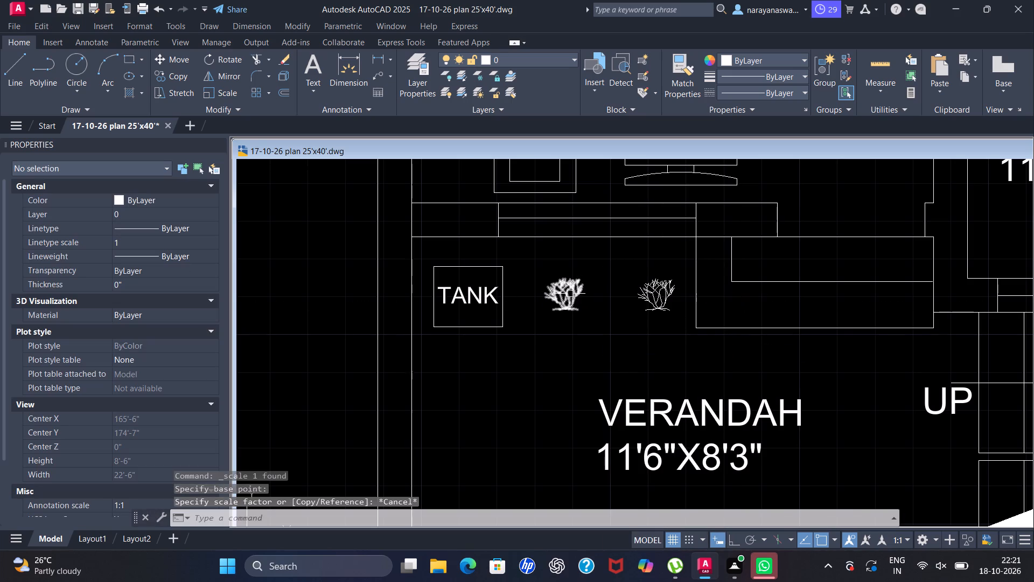
Scale up the shrub beside the TANK box by a factor of about 2.
scroll(555, 332, "up", 2)
scroll(565, 322, "down", 2)
scroll(615, 273, "up", 1)
scroll(574, 290, "down", 1)
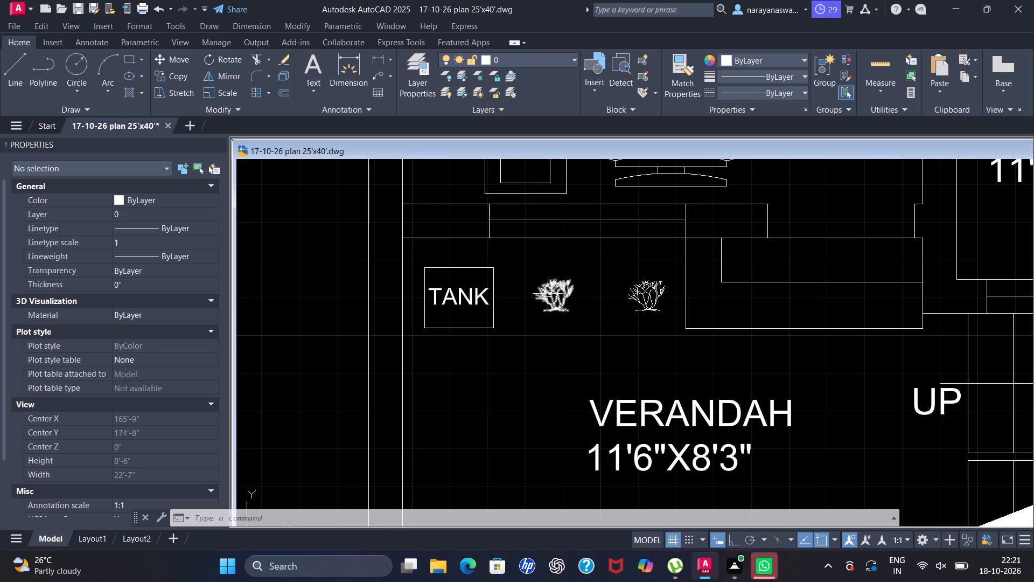
left_click(569, 297)
right_click(603, 273)
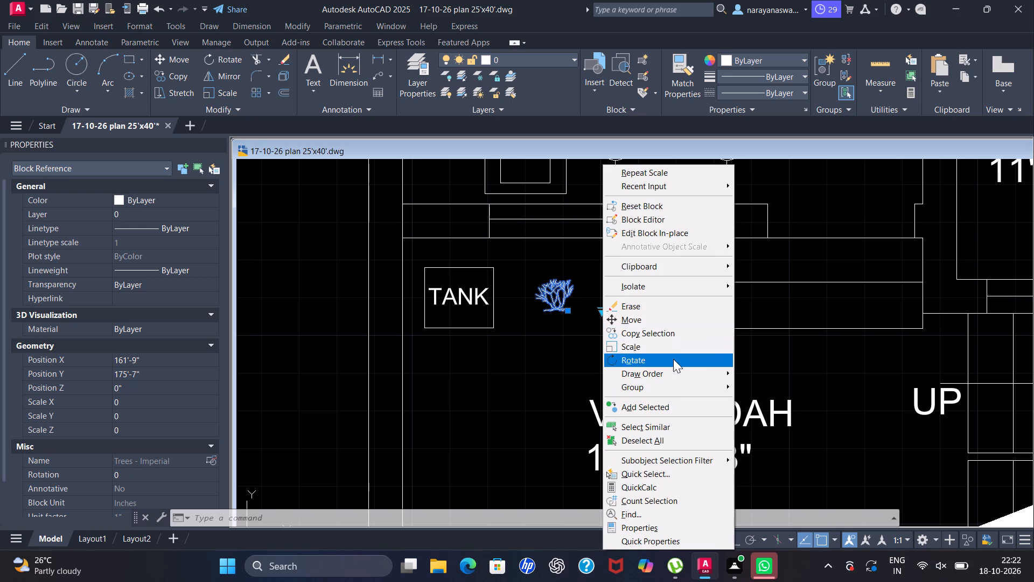
left_click(640, 350)
left_click(561, 304)
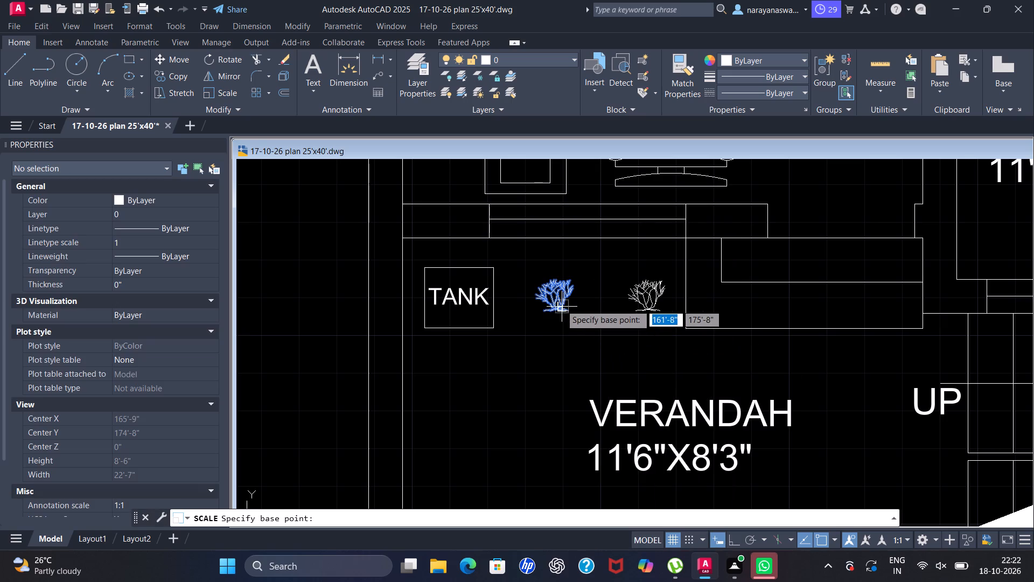
left_click(906, 248)
Erase the small duplicate shrub overlapping the enlarged shrub beside the TANK box.
scroll(552, 281, "up", 2)
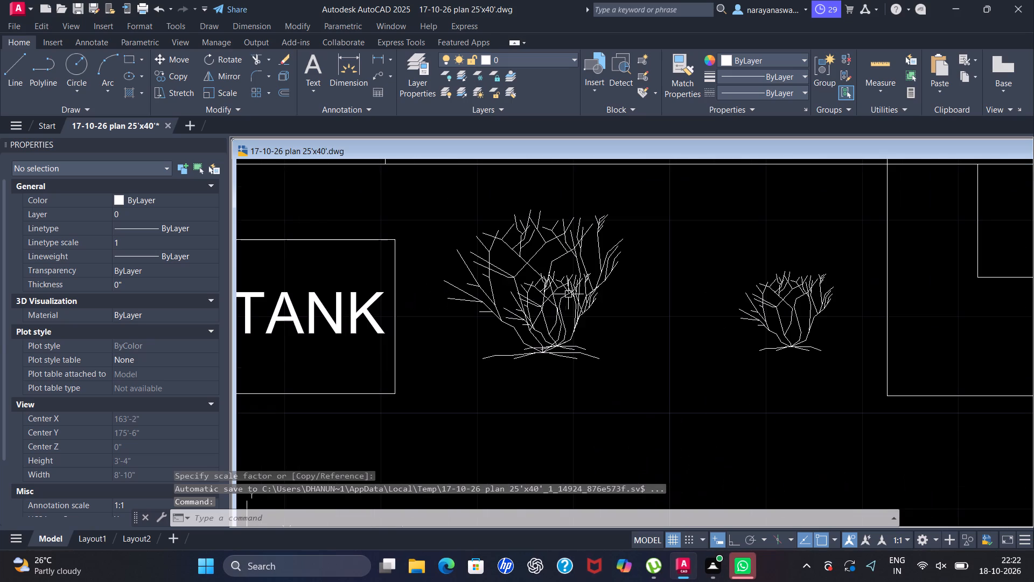
left_click(568, 287)
key("Delete")
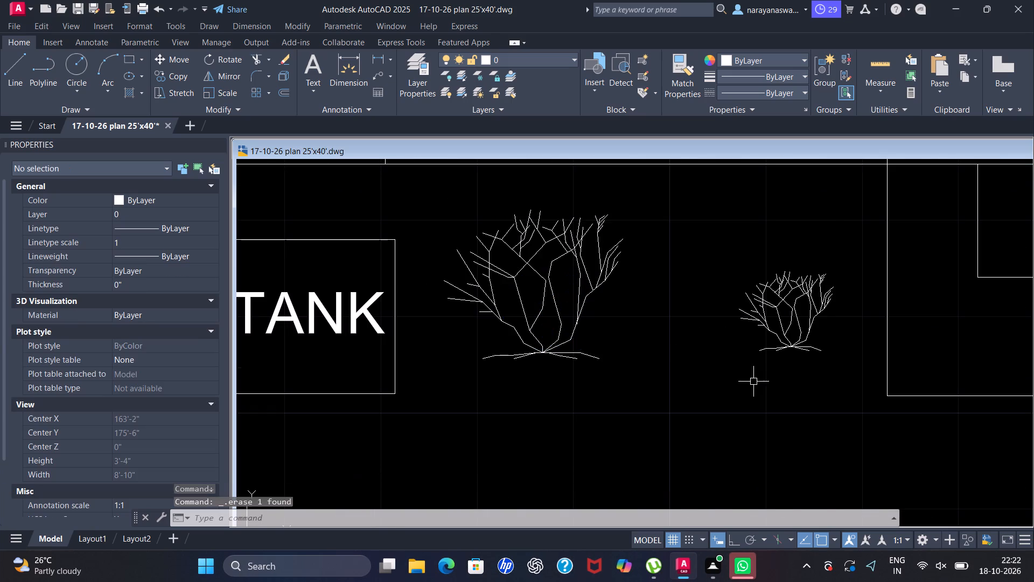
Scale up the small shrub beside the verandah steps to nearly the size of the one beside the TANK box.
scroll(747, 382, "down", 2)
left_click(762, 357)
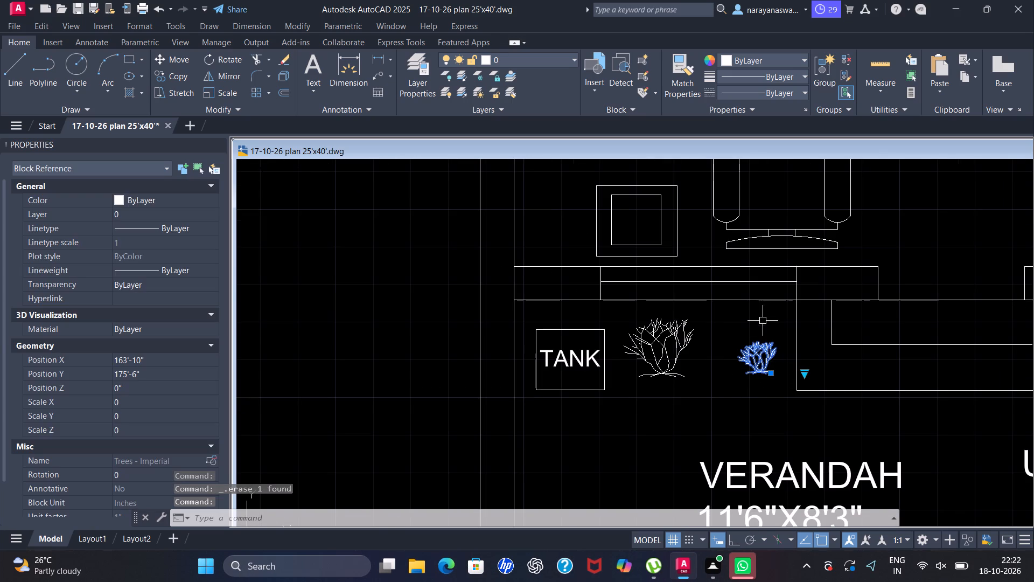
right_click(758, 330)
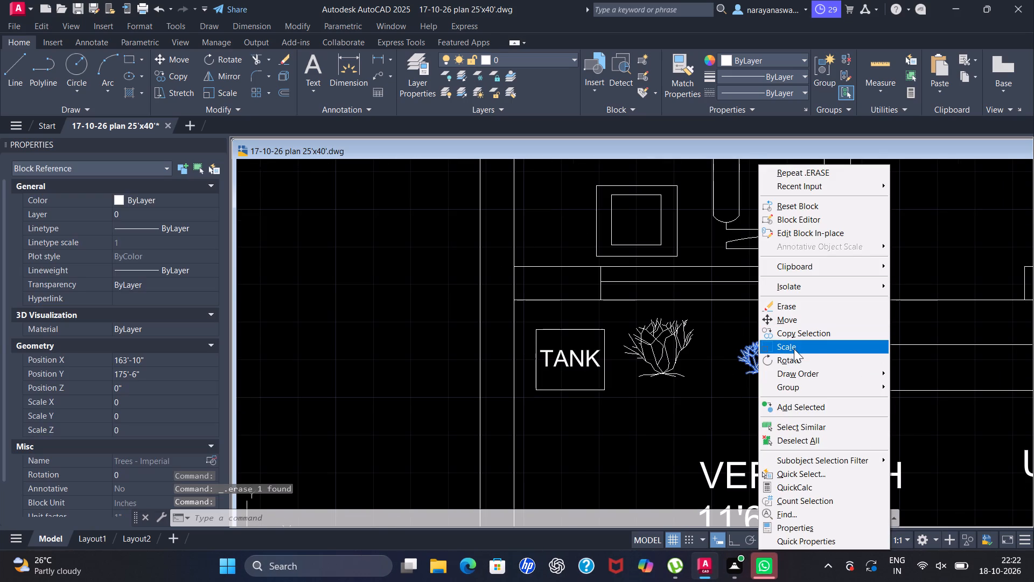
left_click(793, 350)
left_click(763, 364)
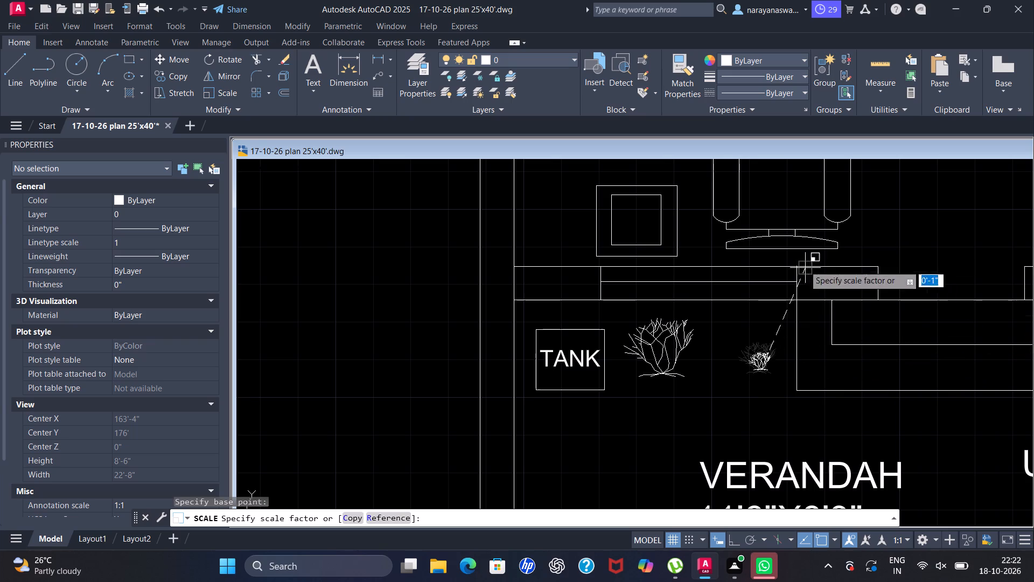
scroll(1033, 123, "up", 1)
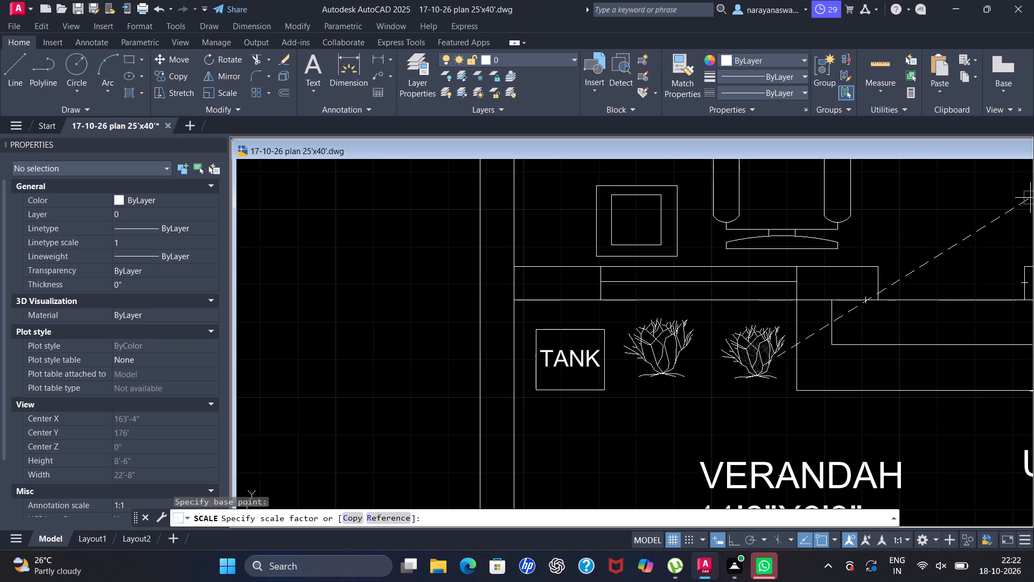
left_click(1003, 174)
Erase the shrub nearest the verandah steps.
scroll(527, 132, "down", 1)
scroll(705, 281, "down", 2)
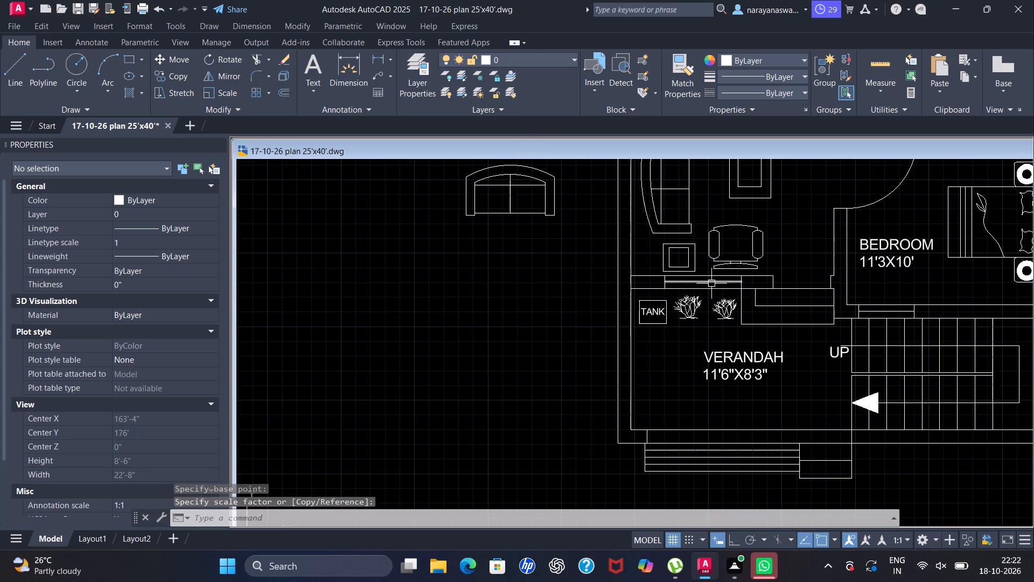
scroll(723, 335, "up", 1)
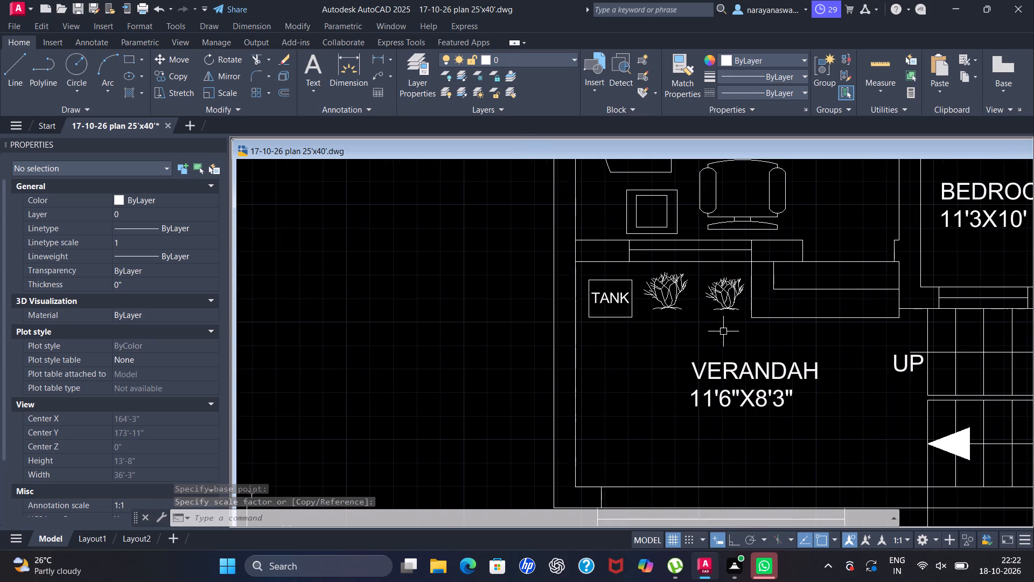
scroll(715, 286, "up", 2)
left_click(745, 288)
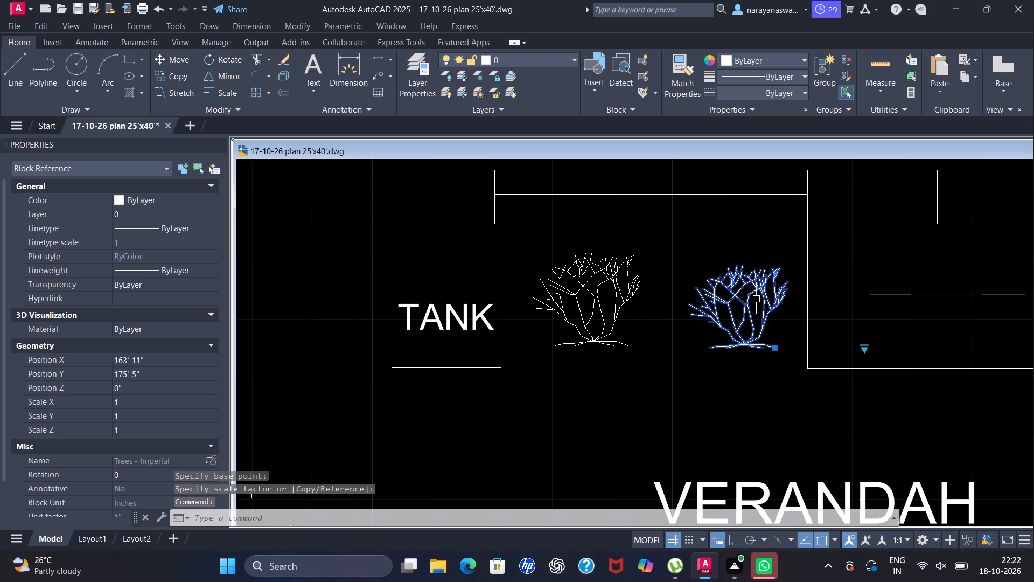
key("Delete")
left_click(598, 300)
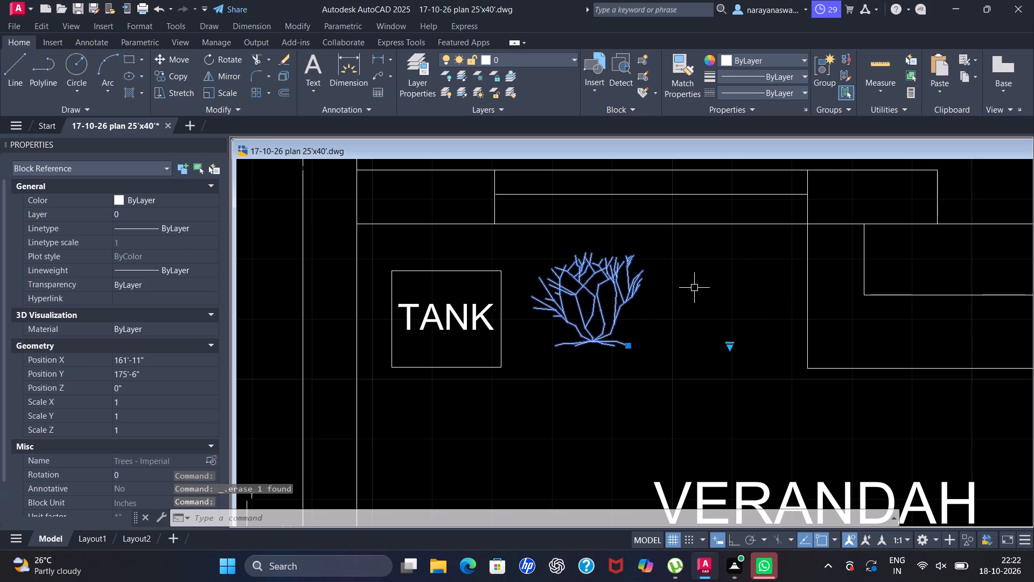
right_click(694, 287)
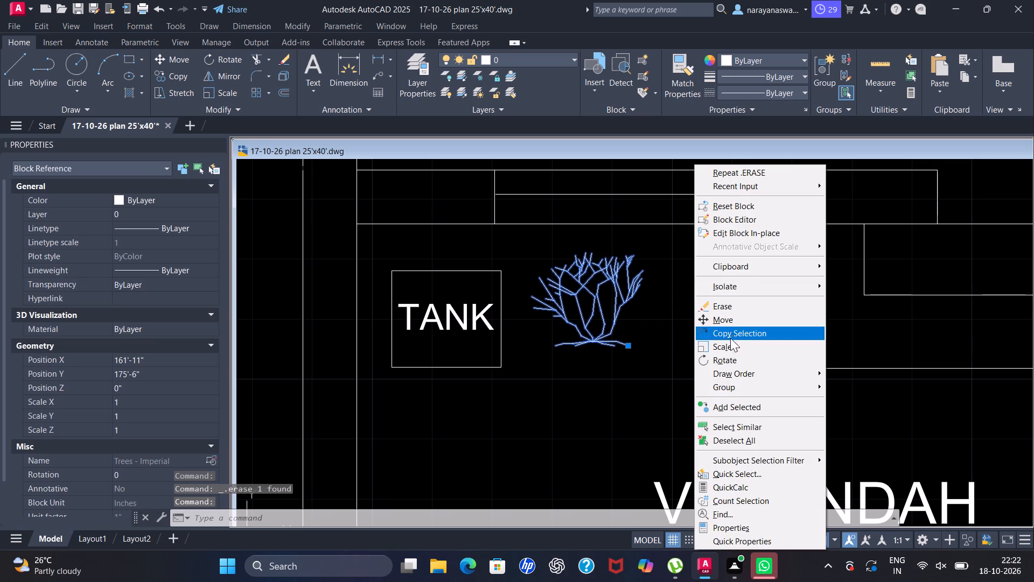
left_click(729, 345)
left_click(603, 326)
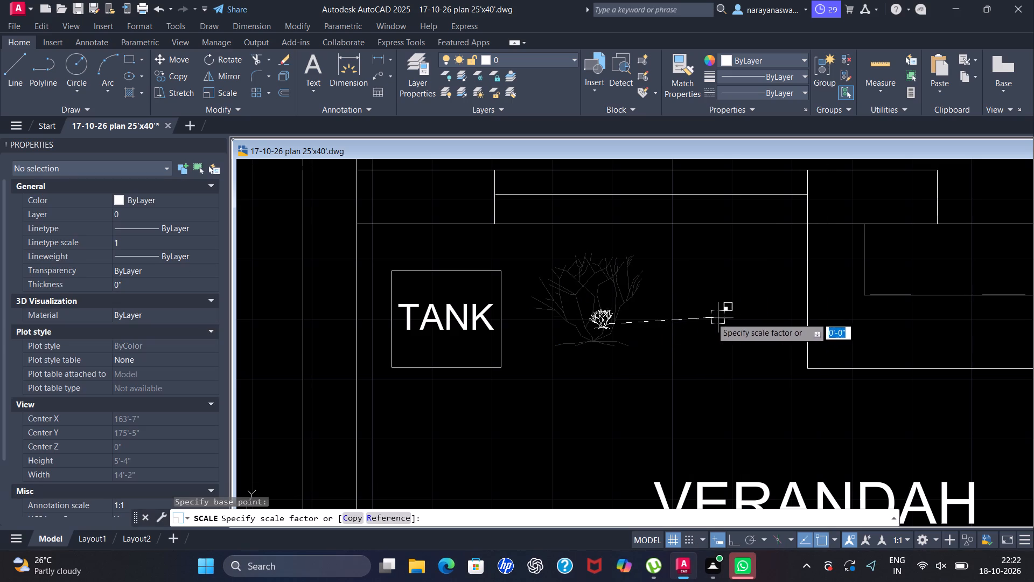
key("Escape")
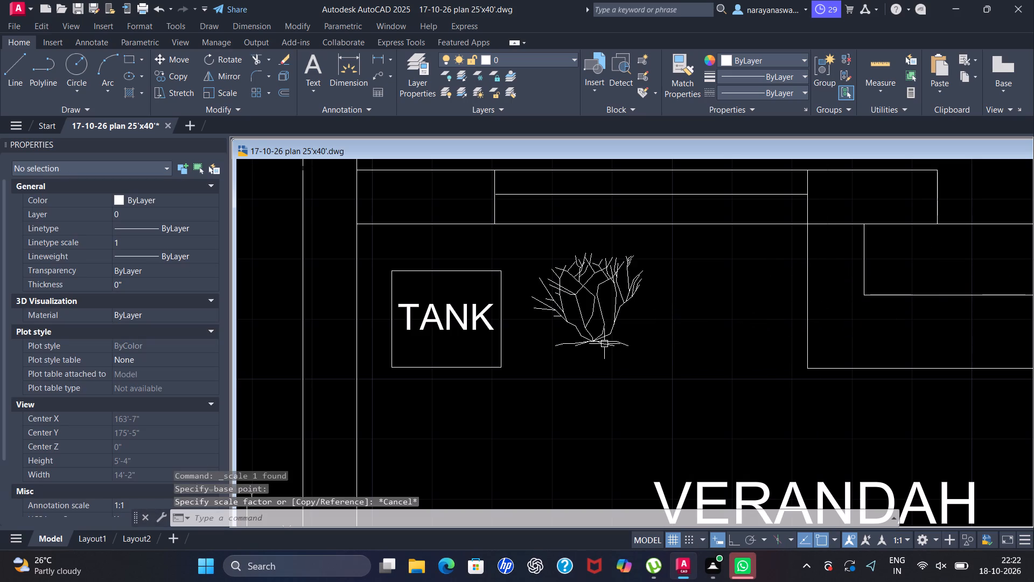
Copy the enlarged shrub beside the TANK box horizontally about 1'-11" toward the verandah steps.
left_click(619, 294)
right_click(665, 288)
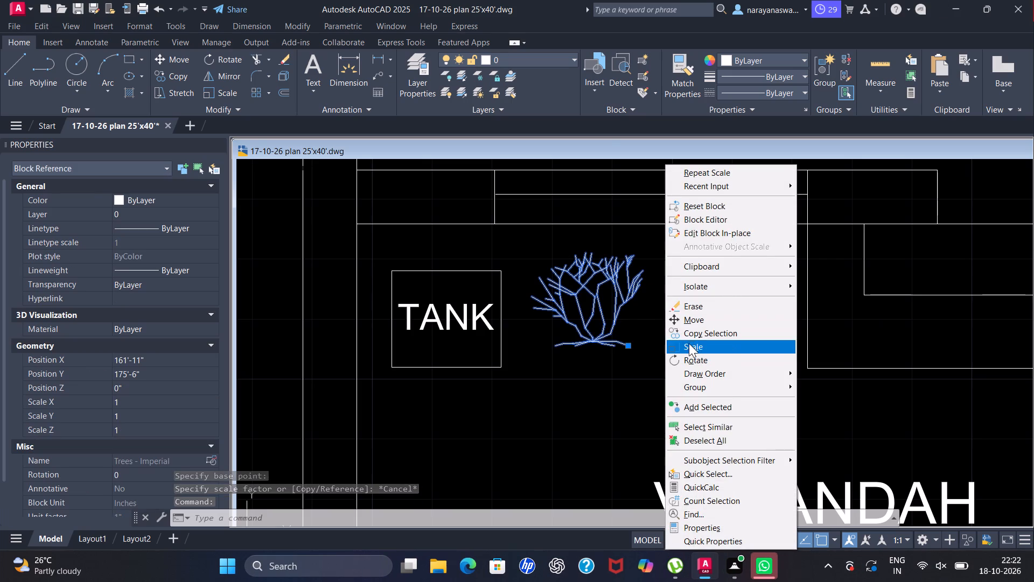
left_click(701, 334)
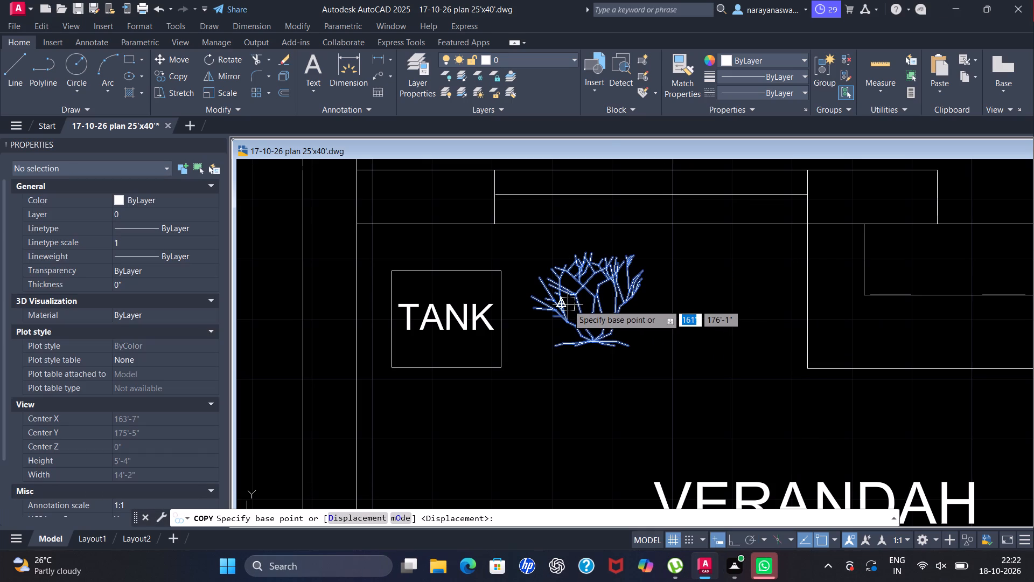
left_click(568, 304)
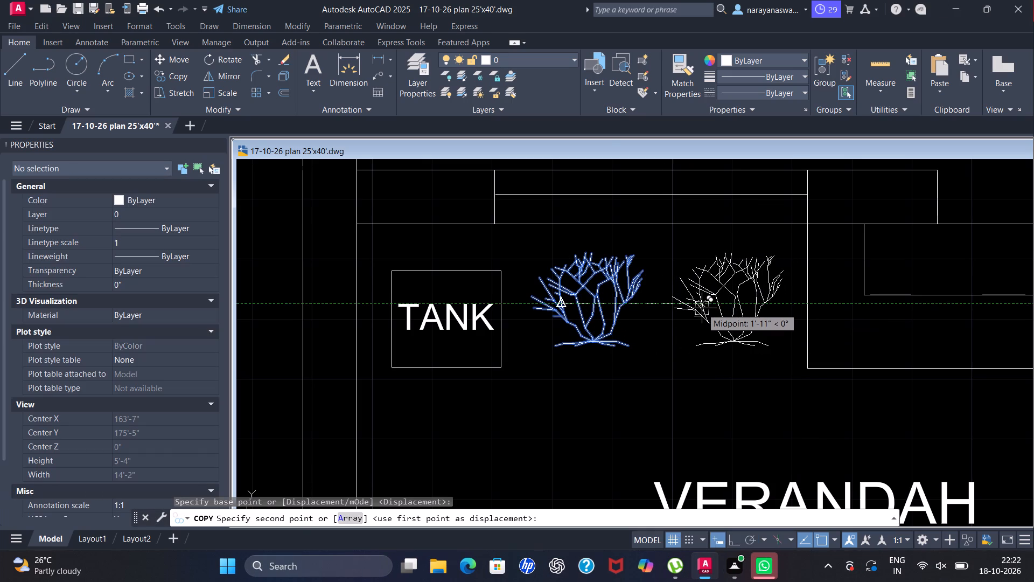
left_click(702, 308)
key("Escape")
Examine the whole 25'x40' floor plan, then the verandah and staircase area.
scroll(633, 336, "down", 1)
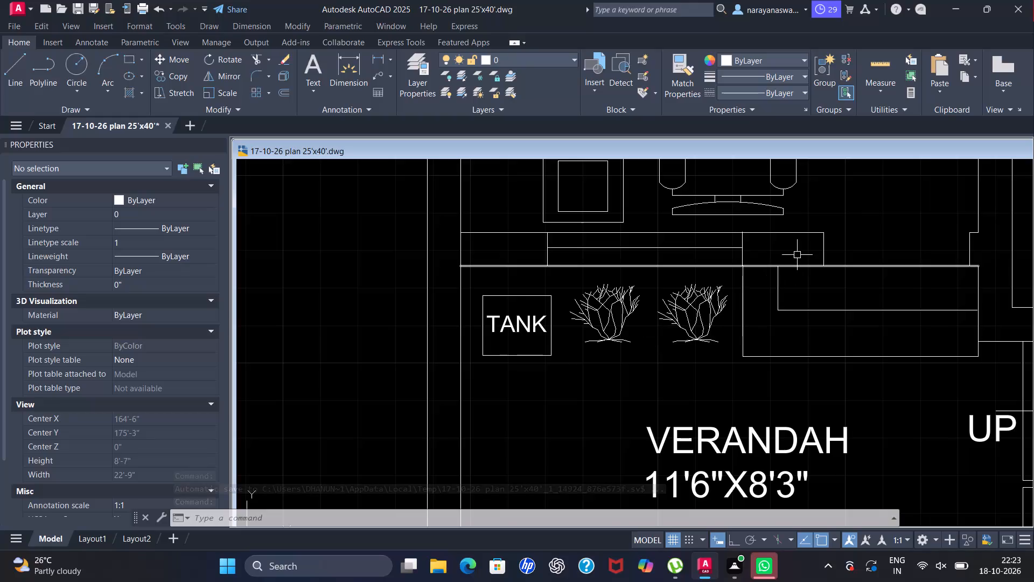
scroll(624, 253, "down", 1)
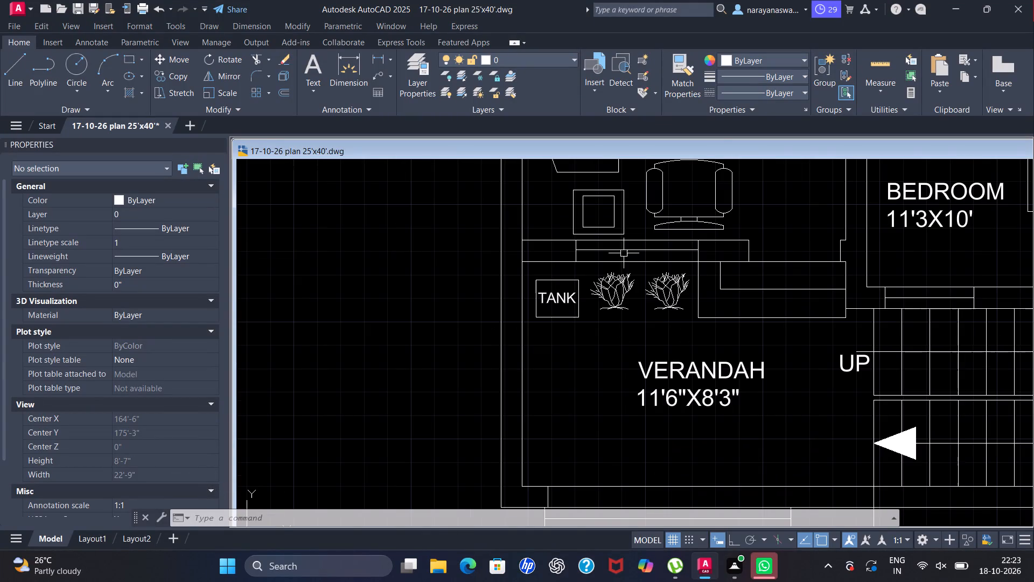
scroll(626, 293, "down", 6)
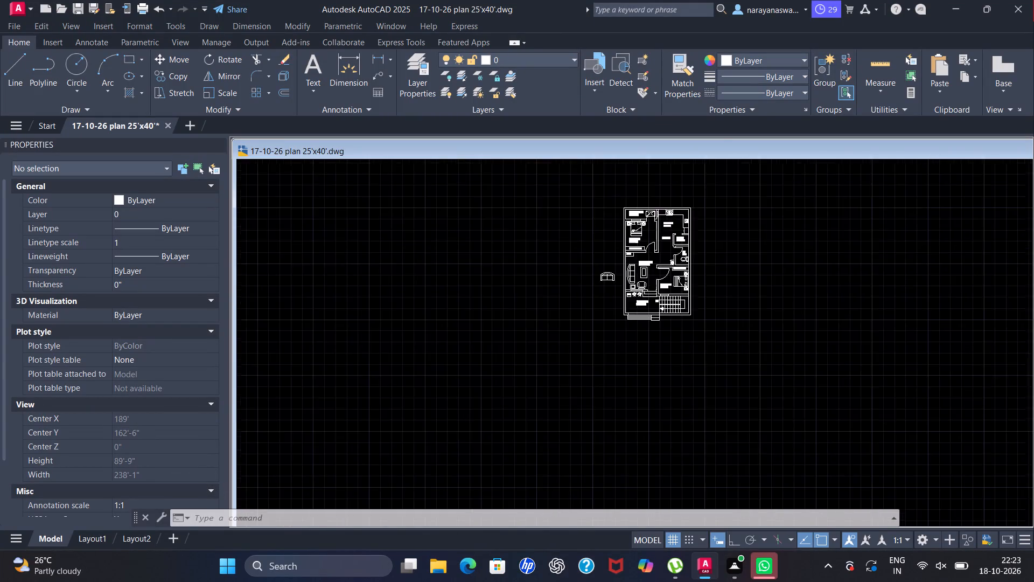
scroll(667, 247, "up", 4)
scroll(620, 238, "down", 1)
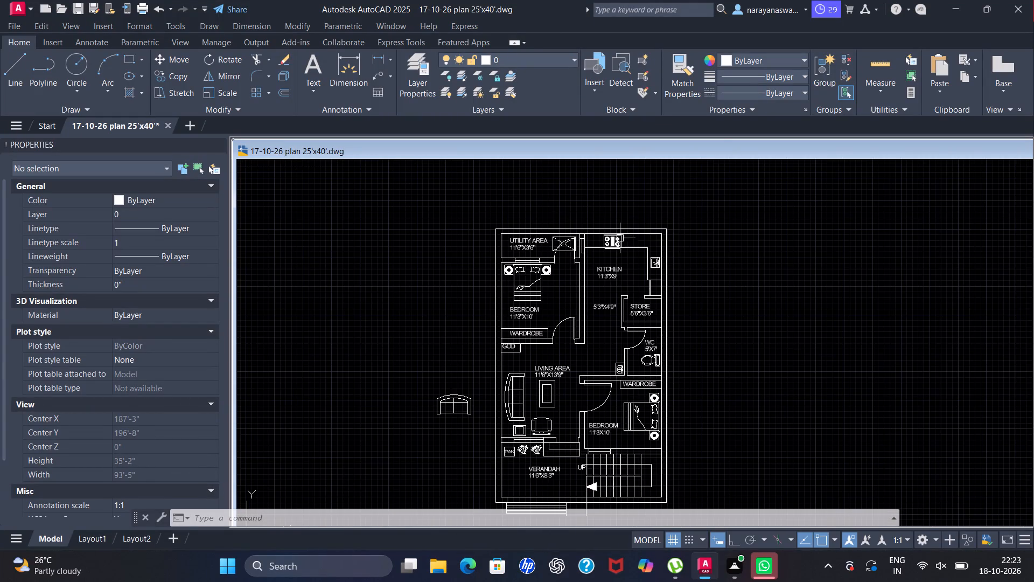
scroll(623, 303, "down", 1)
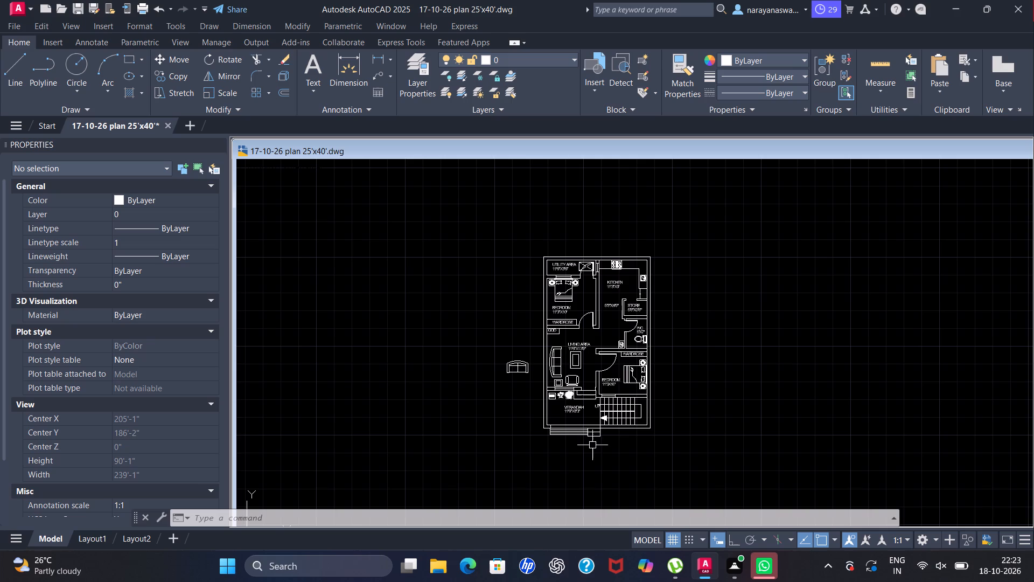
scroll(559, 449, "up", 2)
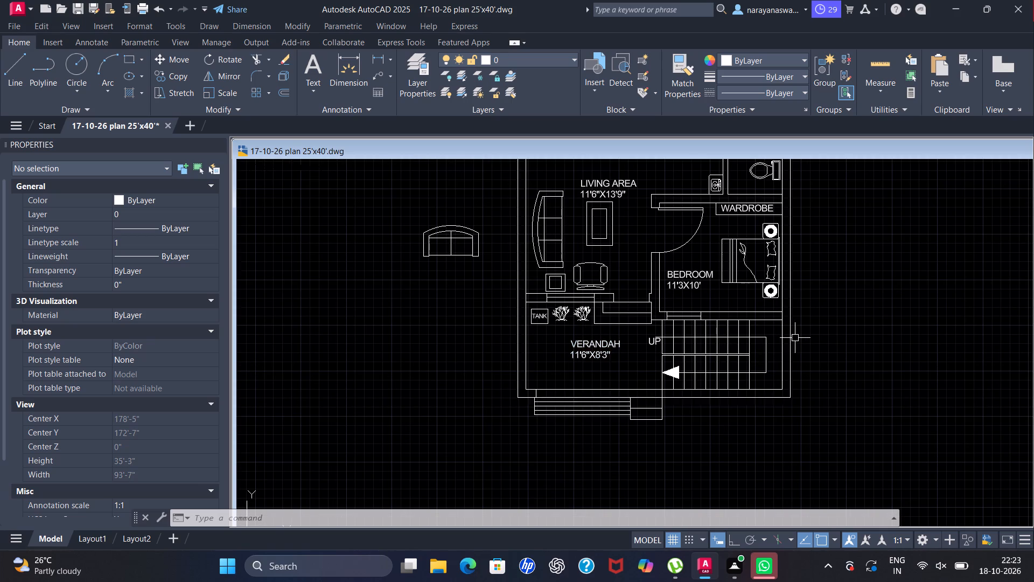
scroll(796, 338, "up", 1)
scroll(585, 363, "down", 2)
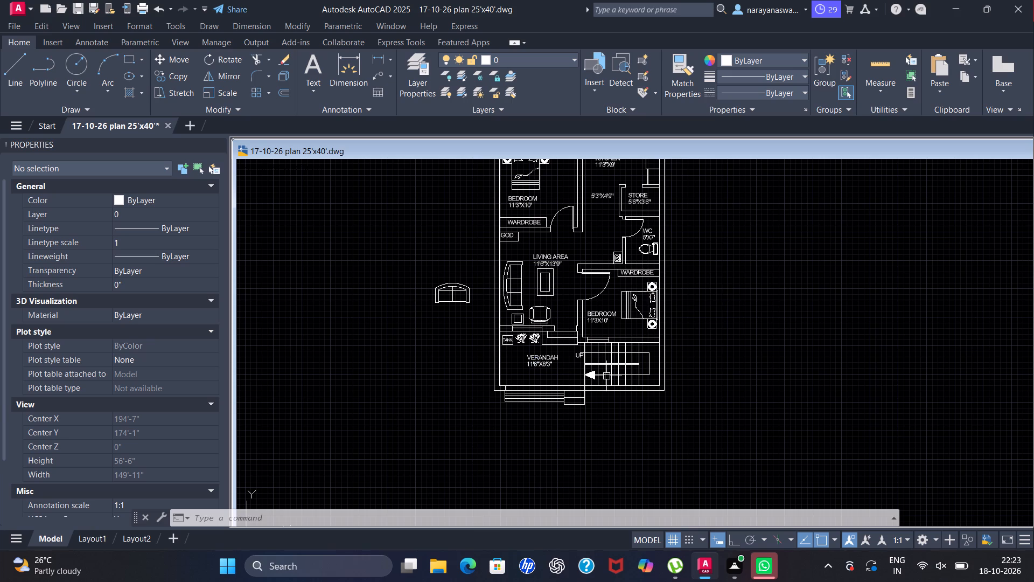
Select the VERANDAH 11'6"X8'3" label.
scroll(524, 372, "up", 2)
left_click(548, 355)
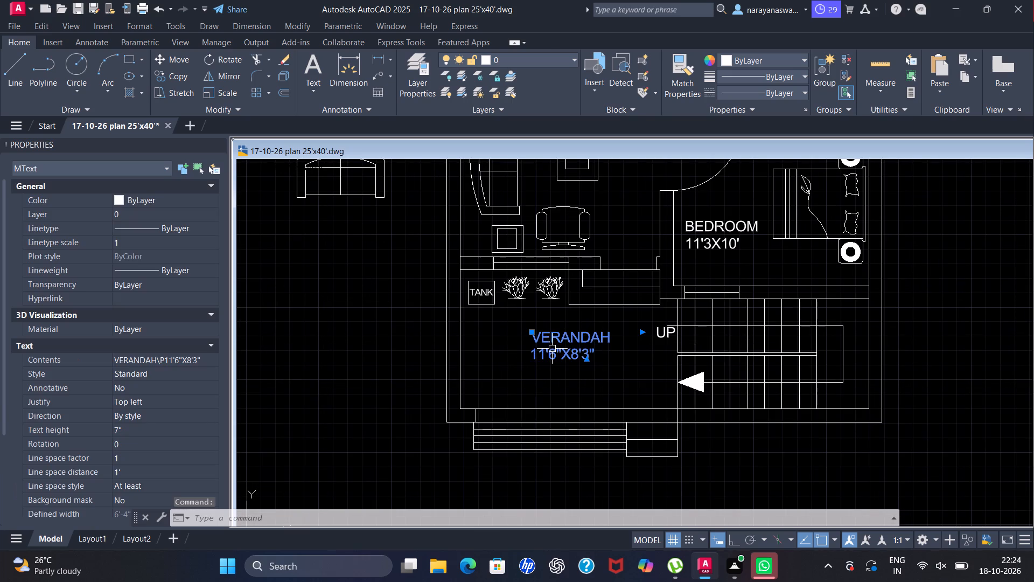
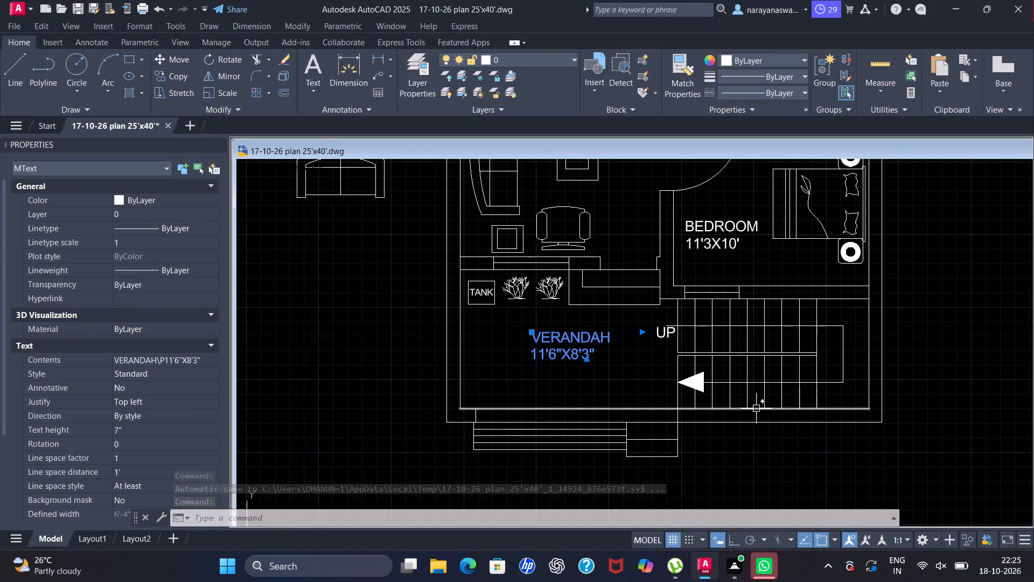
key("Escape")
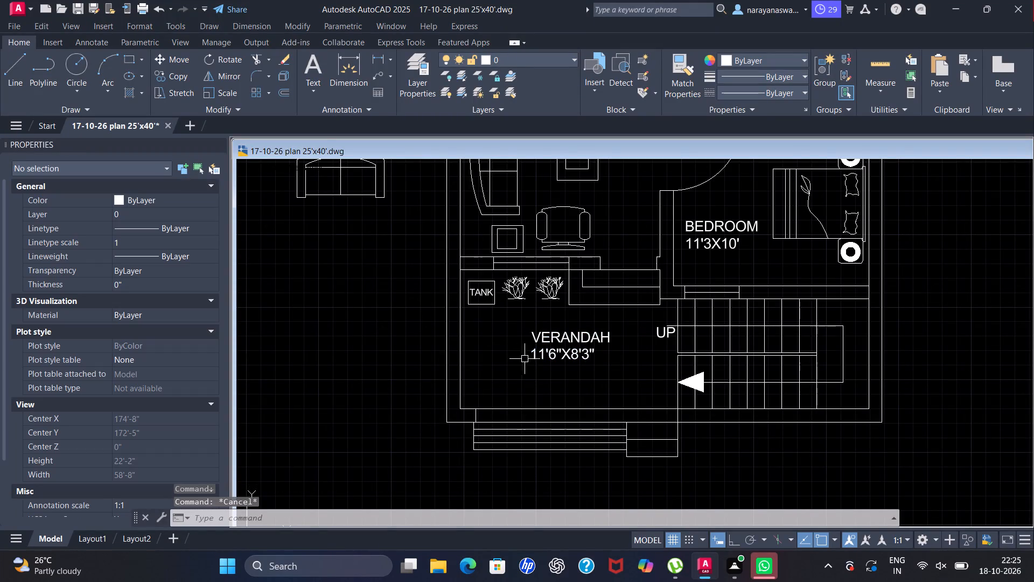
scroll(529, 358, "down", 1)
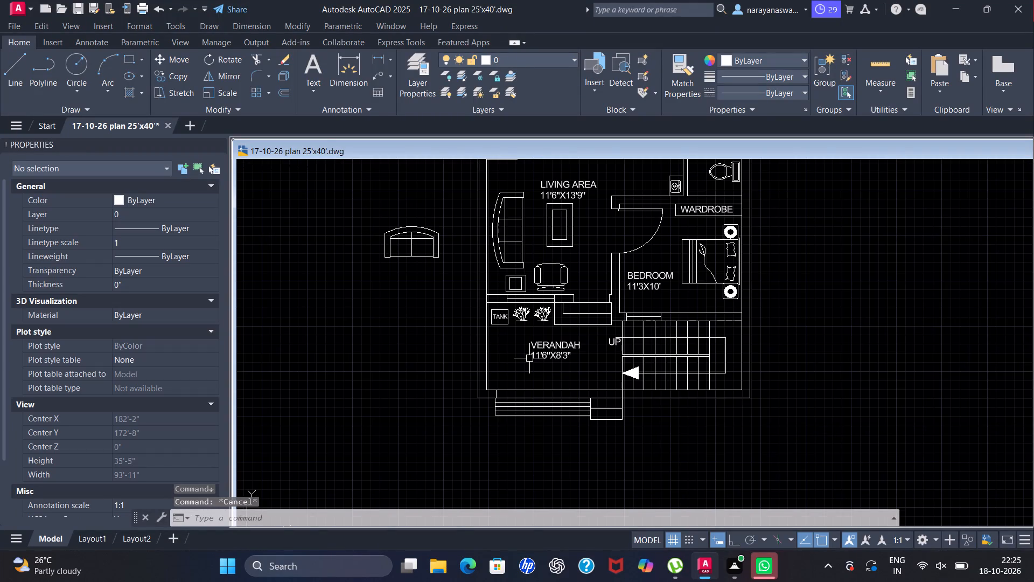
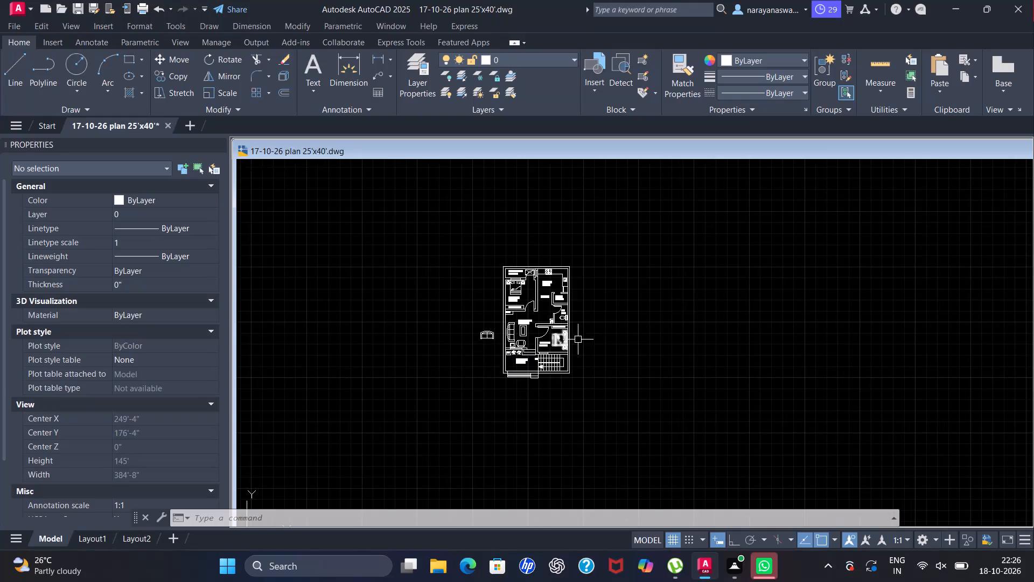
Examine the kitchen, utility area and overall room layout of the 25'x40' floor plan.
scroll(505, 225, "up", 2)
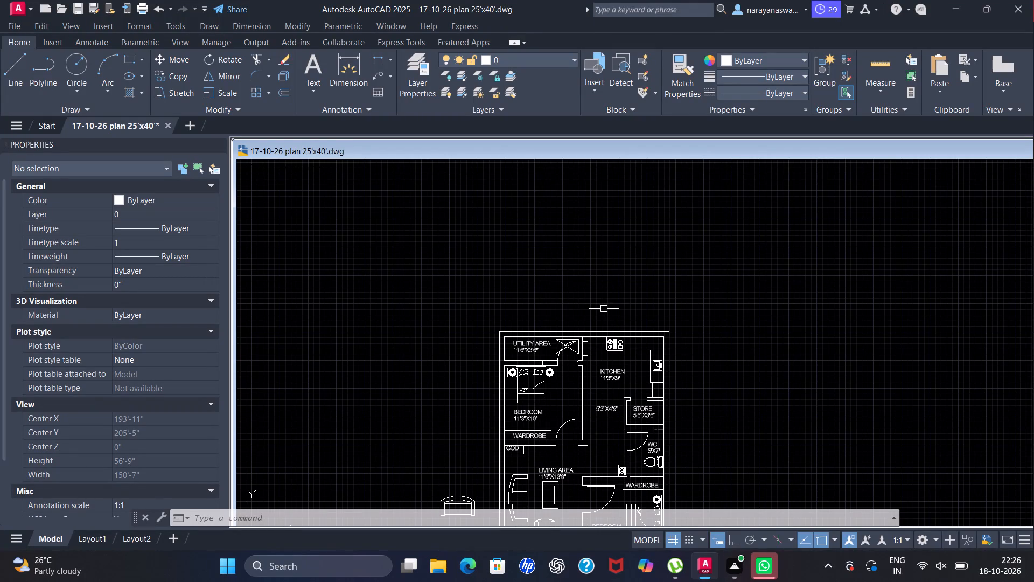
scroll(628, 343, "up", 4)
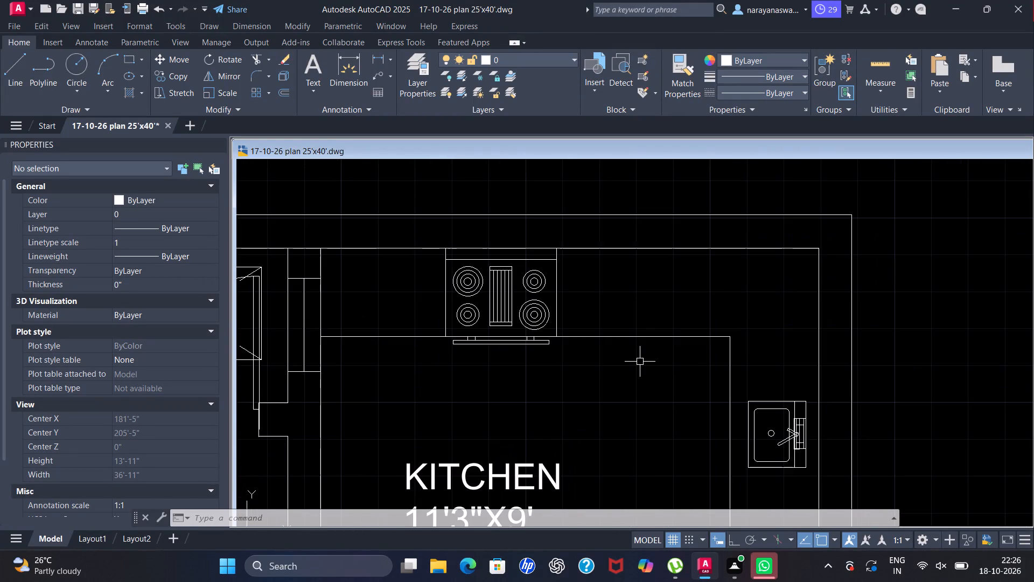
scroll(640, 362, "down", 2)
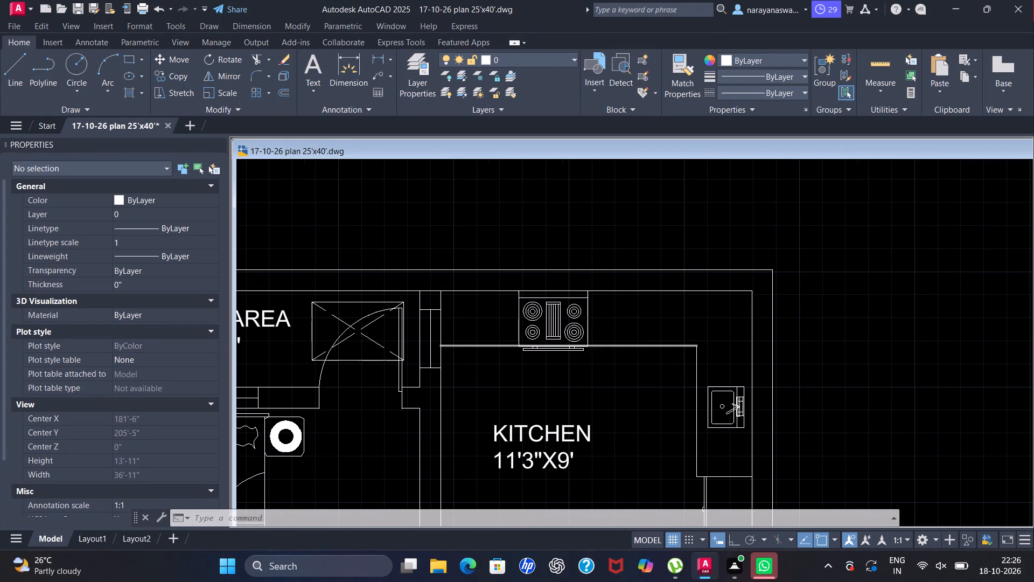
scroll(612, 359, "down", 2)
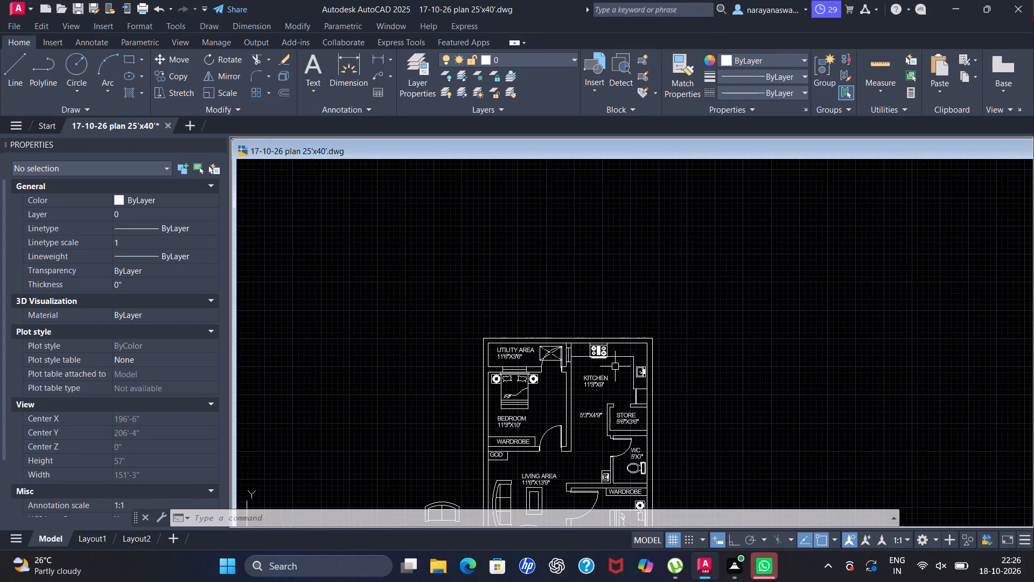
scroll(631, 364, "down", 1)
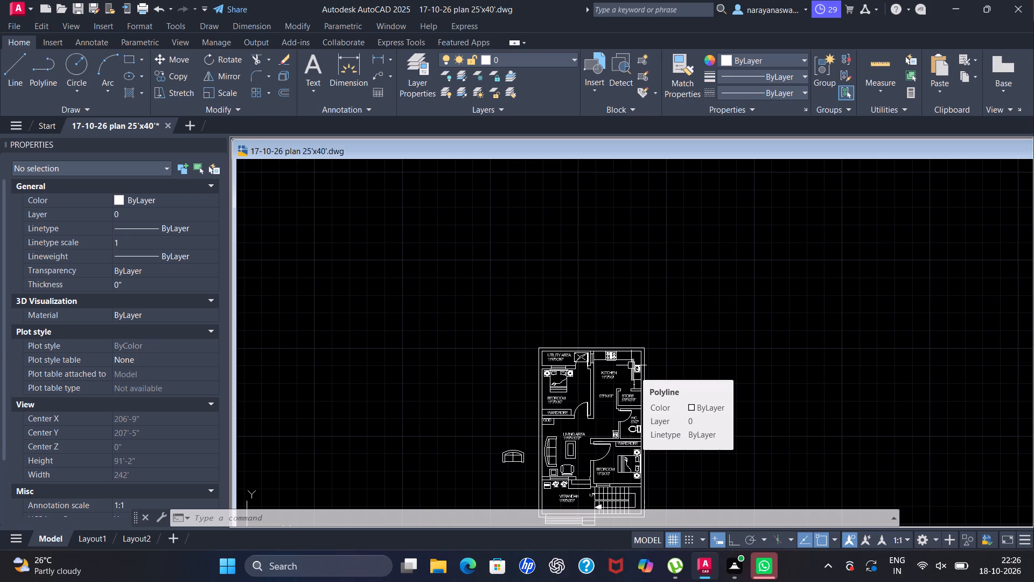
scroll(592, 362, "up", 2)
scroll(609, 348, "down", 1)
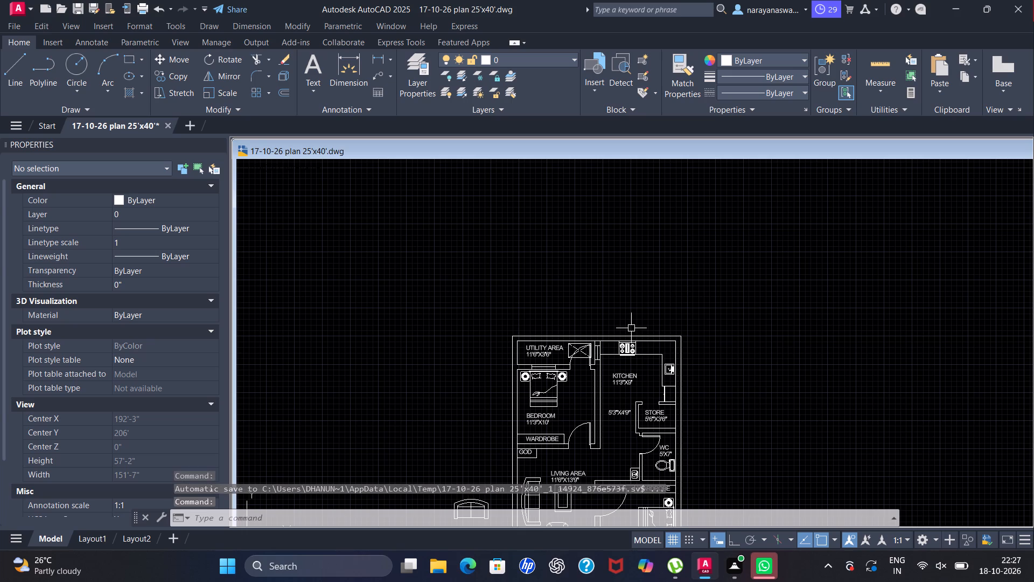
scroll(632, 328, "down", 3)
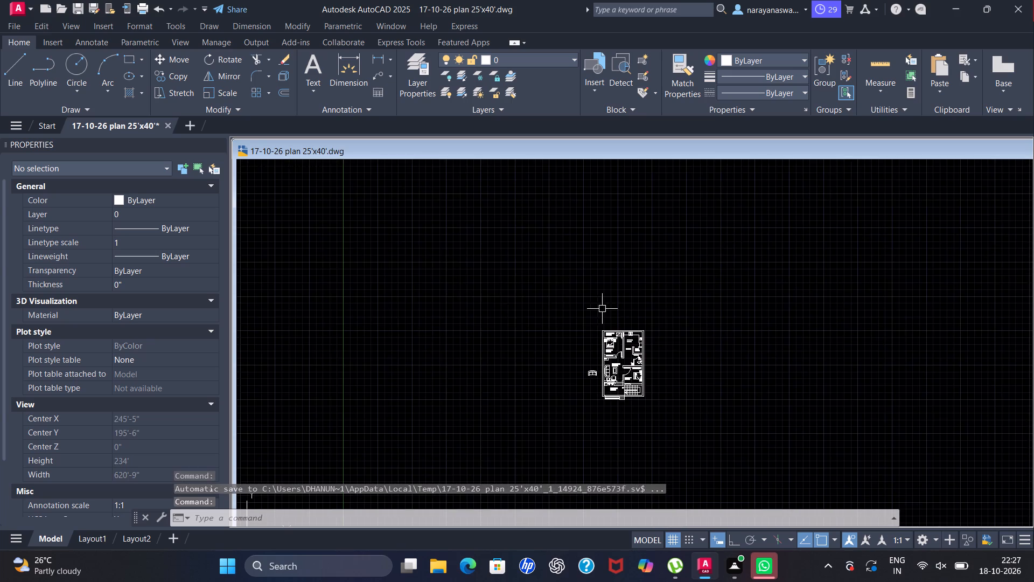
scroll(602, 309, "up", 2)
scroll(631, 378, "down", 1)
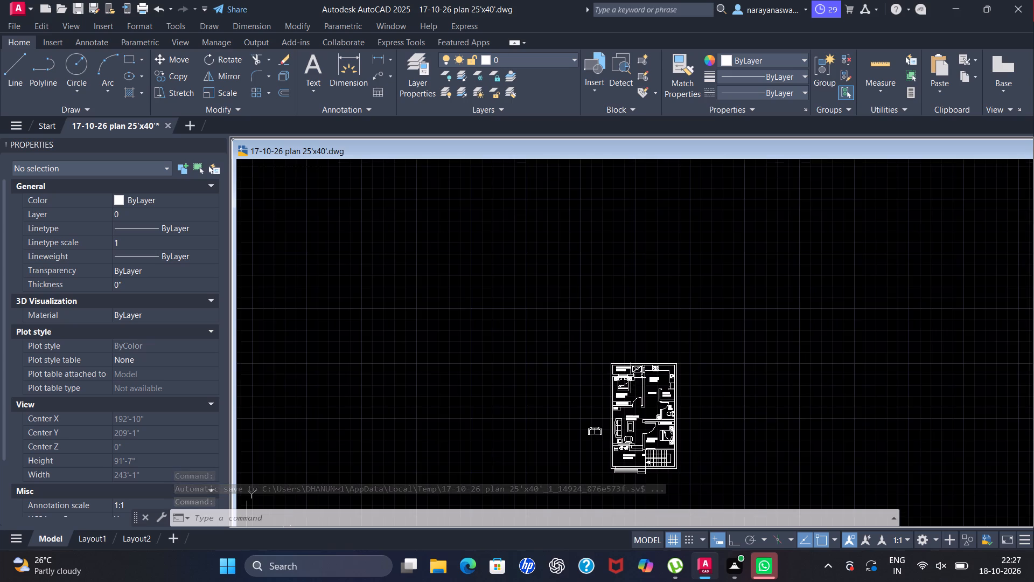
scroll(669, 419, "up", 3)
scroll(427, 195, "down", 2)
scroll(504, 212, "up", 2)
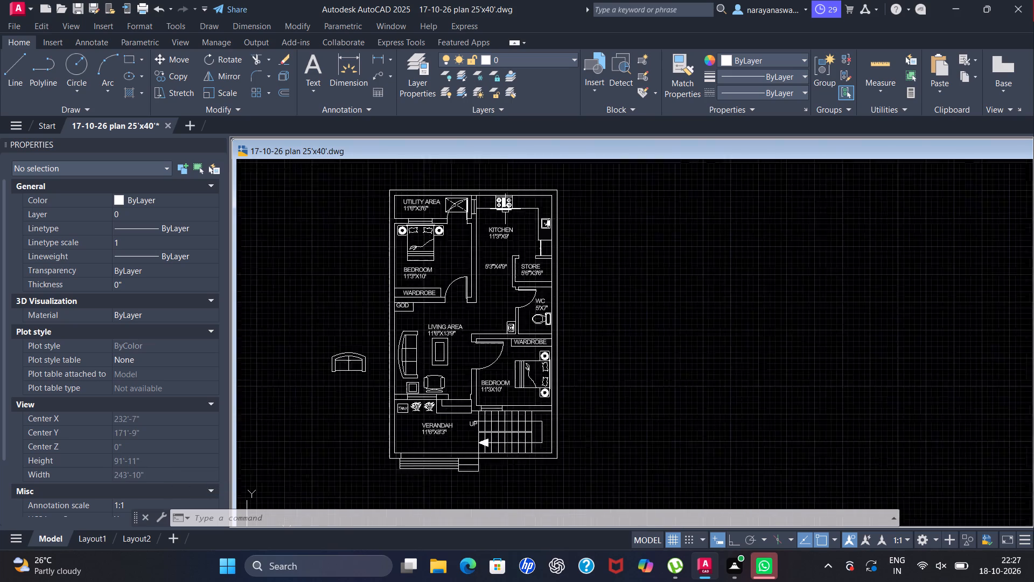
scroll(414, 162, "up", 2)
scroll(441, 260, "up", 2)
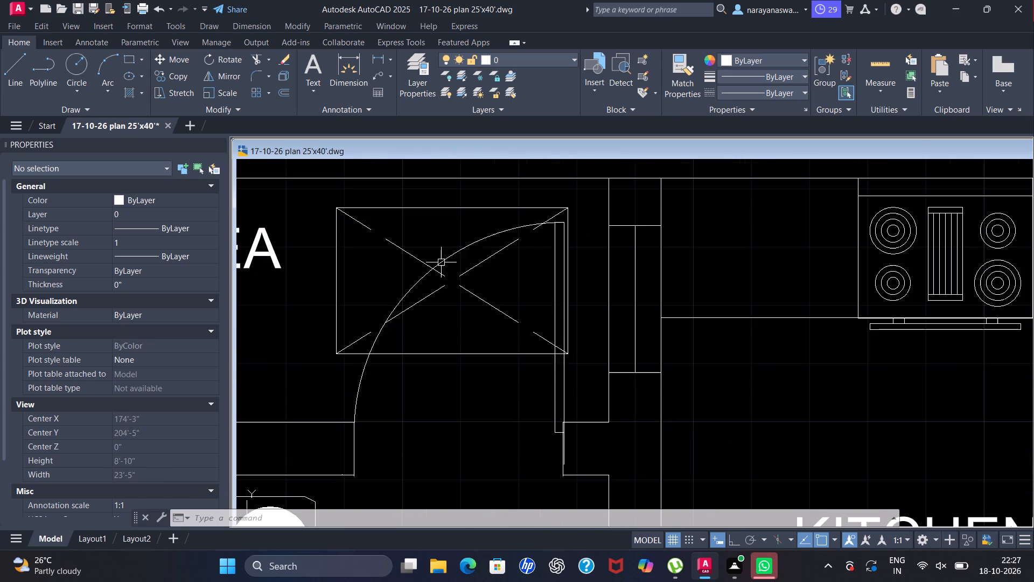
scroll(477, 275, "down", 3)
scroll(570, 283, "down", 2)
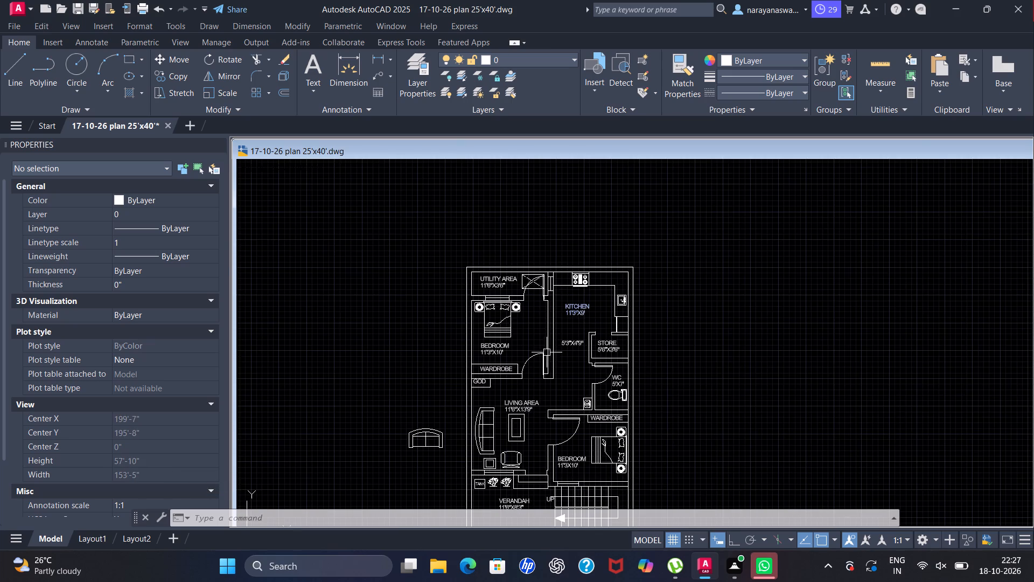
scroll(551, 339, "down", 2)
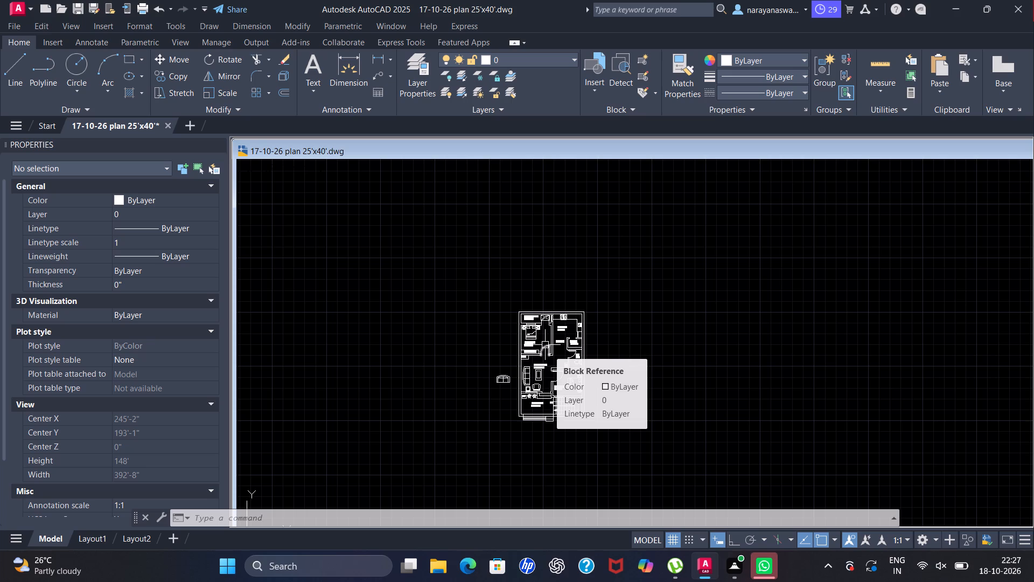
scroll(518, 407, "up", 1)
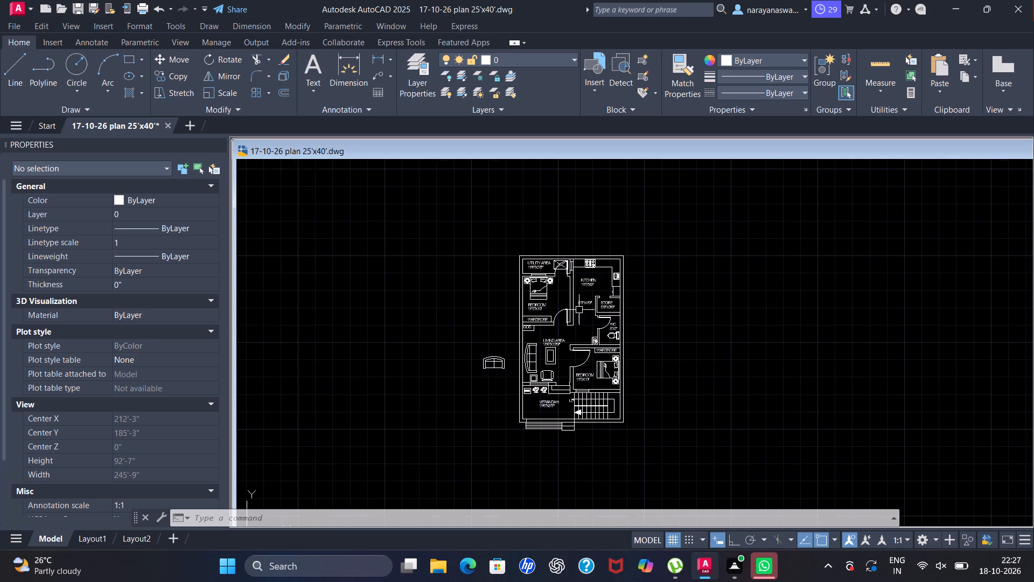
scroll(576, 316, "down", 1)
scroll(574, 325, "up", 2)
scroll(626, 296, "up", 1)
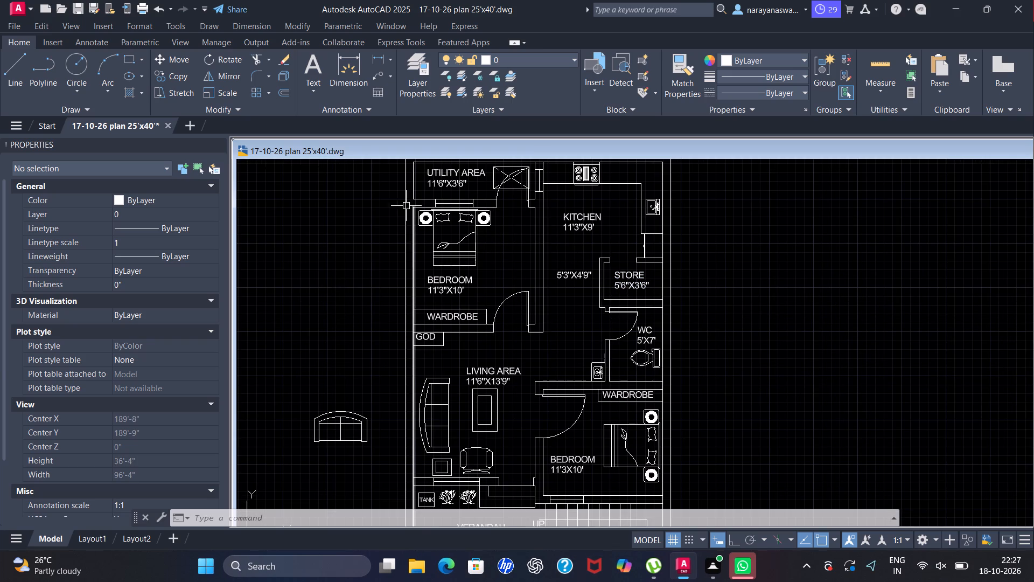
Examine the bedroom beside the staircase, the stairs and the verandah at the front of the plan.
scroll(457, 278, "down", 2)
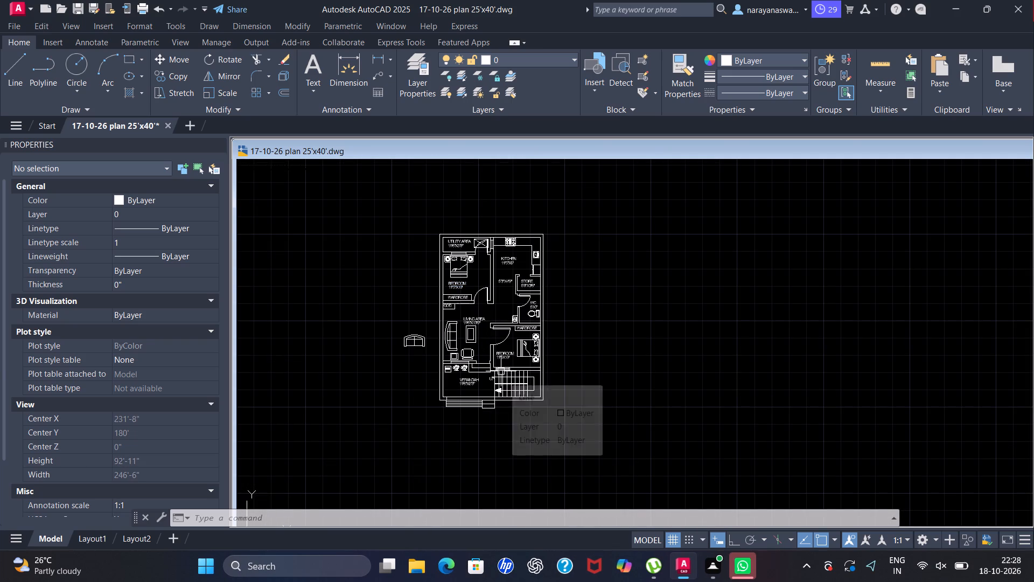
scroll(507, 380, "up", 2)
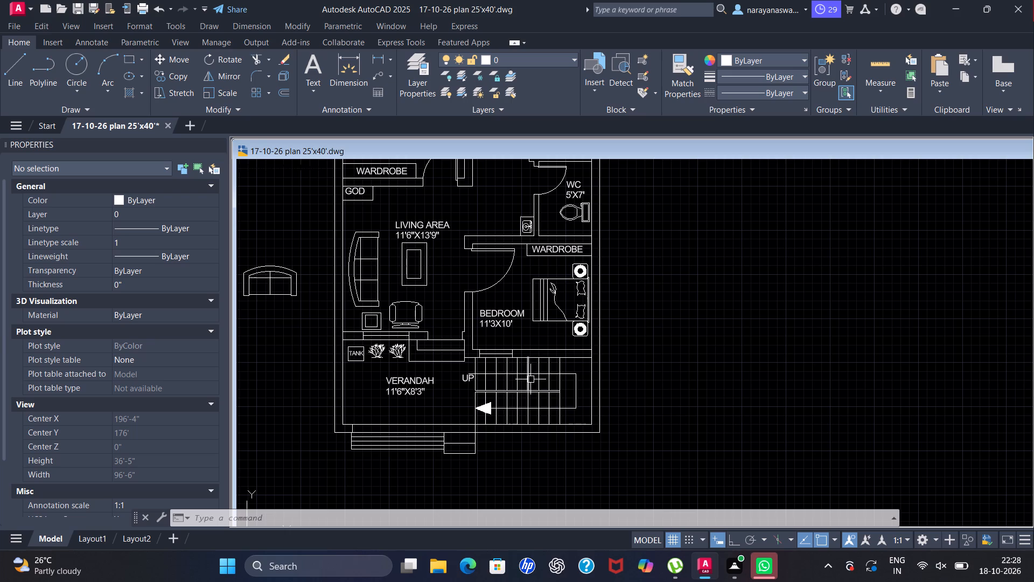
scroll(593, 283, "up", 2)
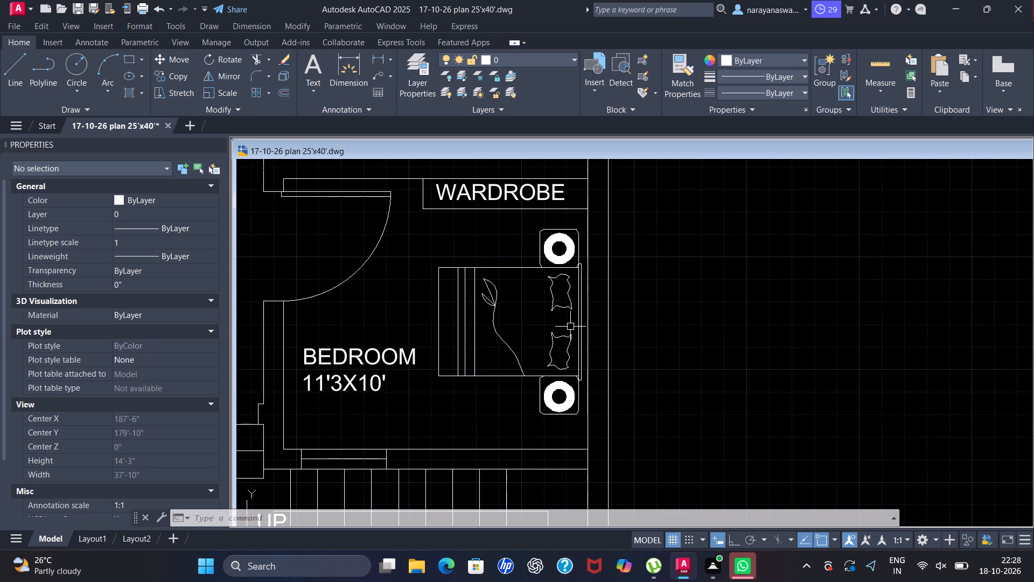
scroll(560, 322, "down", 1)
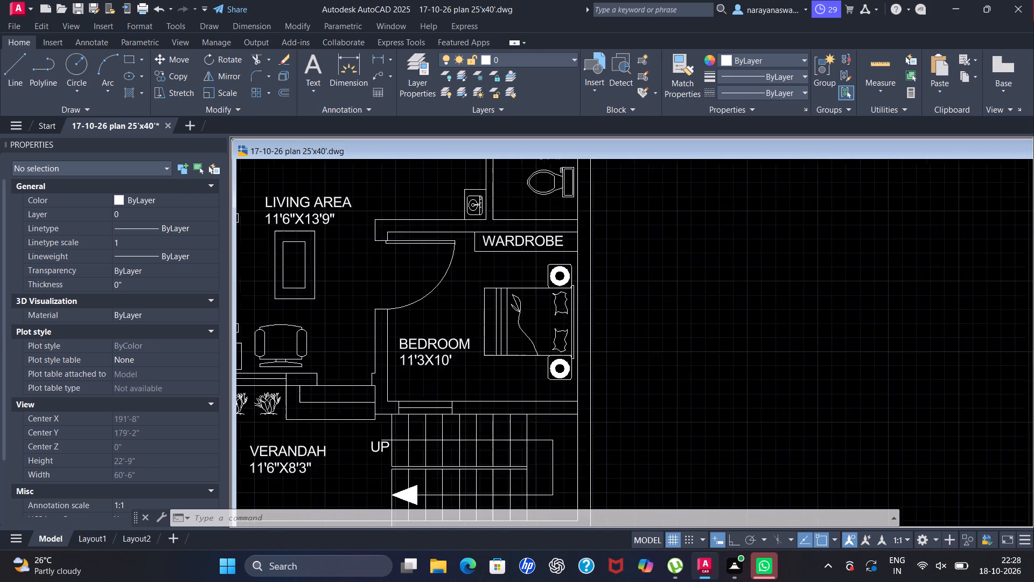
scroll(560, 322, "down", 2)
scroll(513, 406, "up", 2)
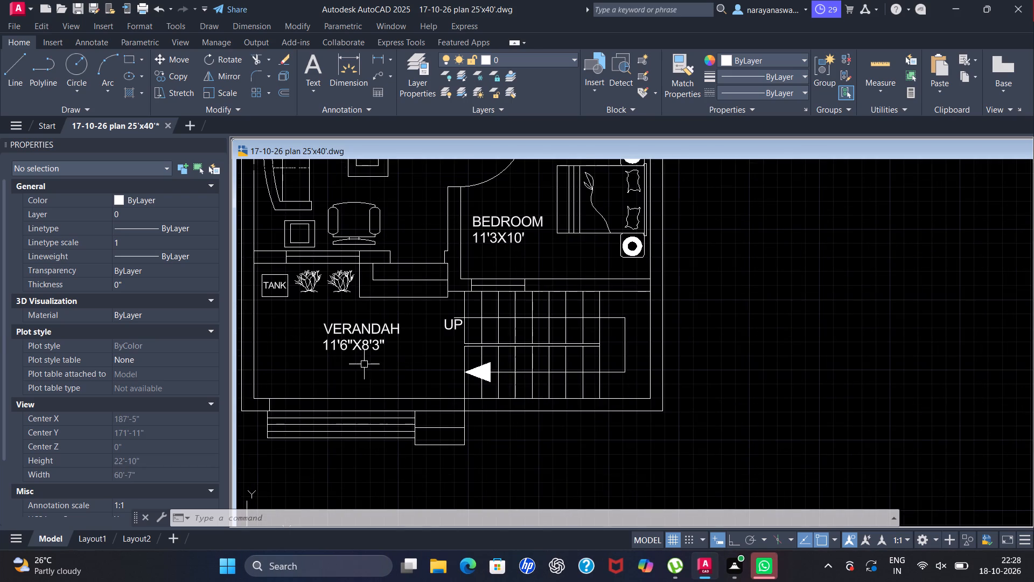
scroll(483, 344, "down", 2)
scroll(394, 386, "up", 1)
scroll(466, 300, "up", 3)
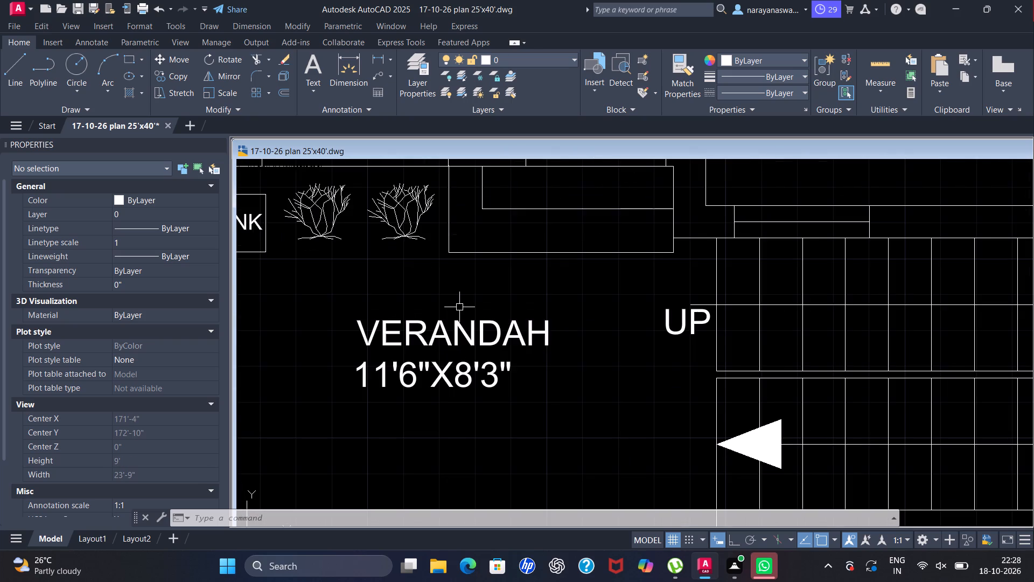
scroll(471, 273, "down", 3)
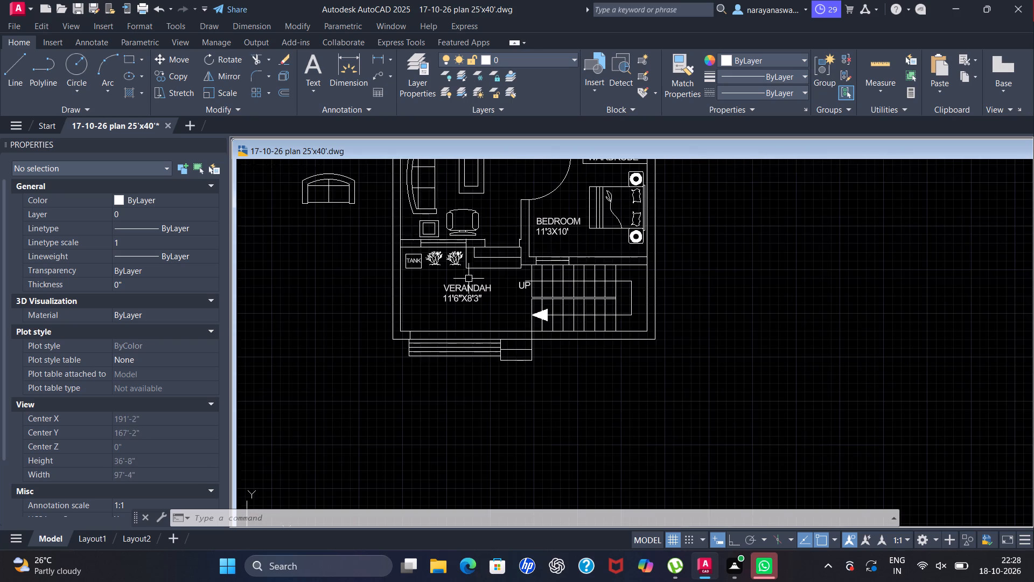
scroll(442, 320, "down", 2)
scroll(442, 237, "down", 2)
scroll(420, 200, "up", 2)
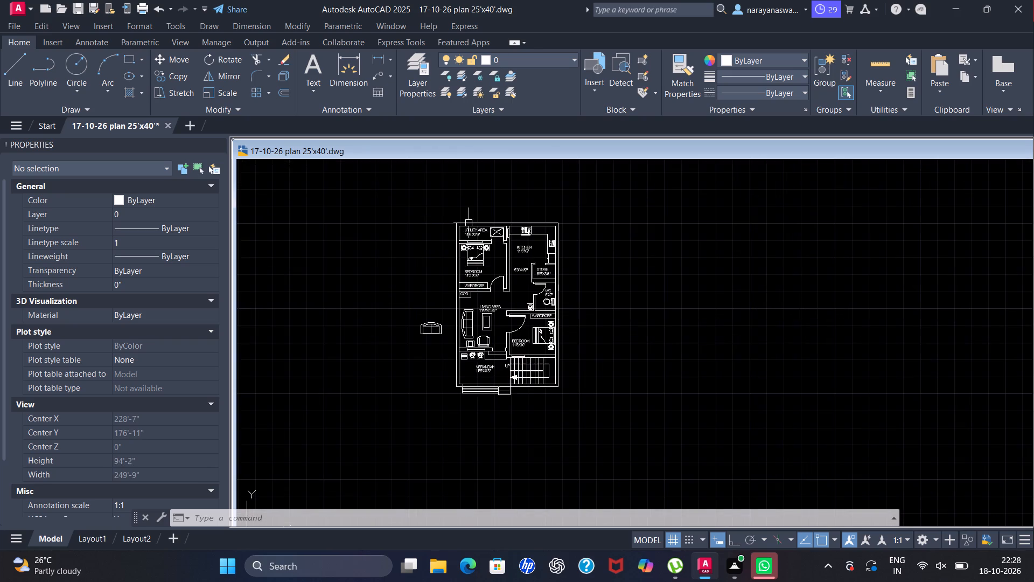
Save the 25'x40' floor plan drawing.
scroll(483, 236, "up", 2)
scroll(508, 262, "down", 1)
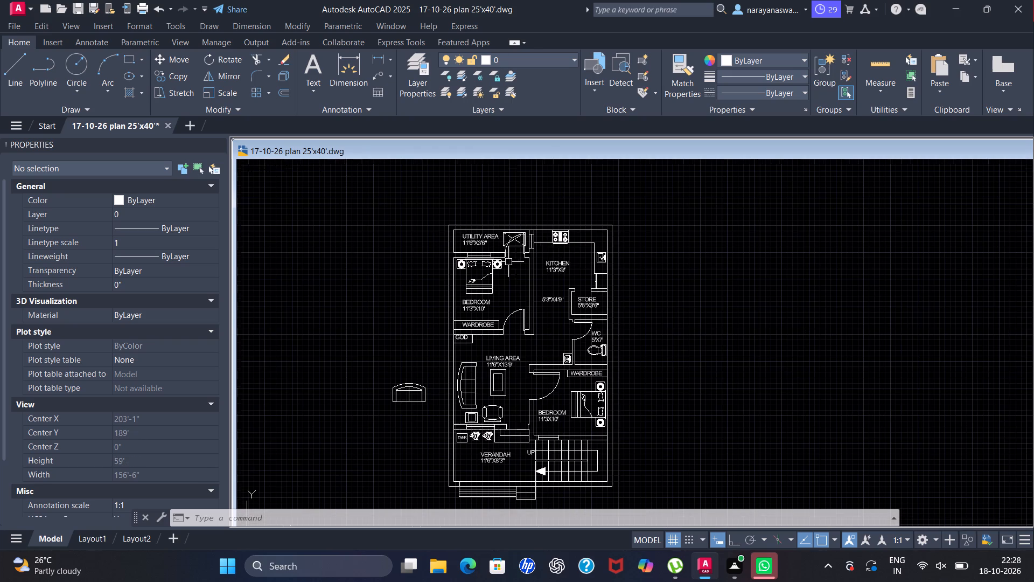
scroll(604, 259, "up", 1)
scroll(477, 233, "up", 1)
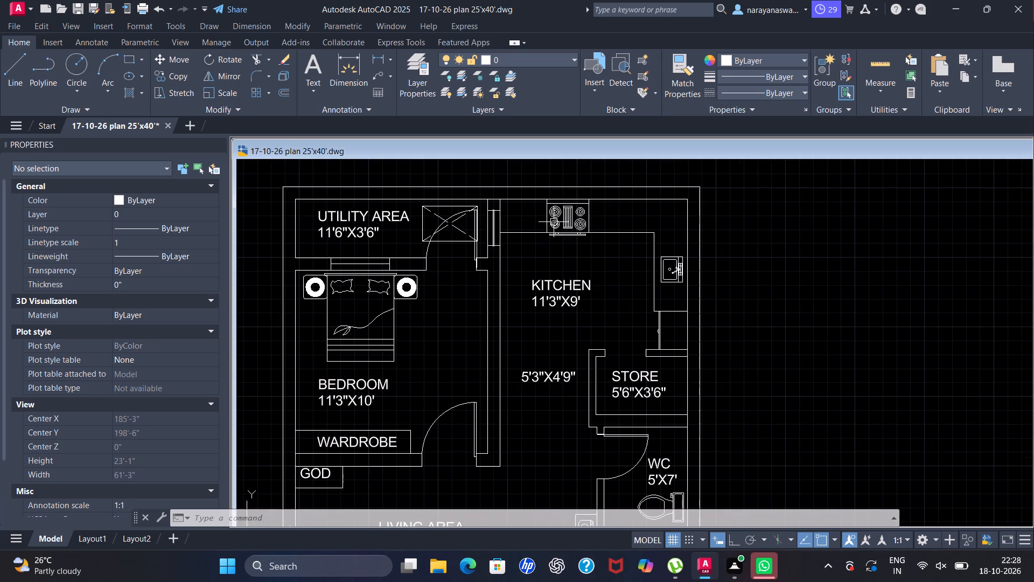
scroll(524, 290, "down", 1)
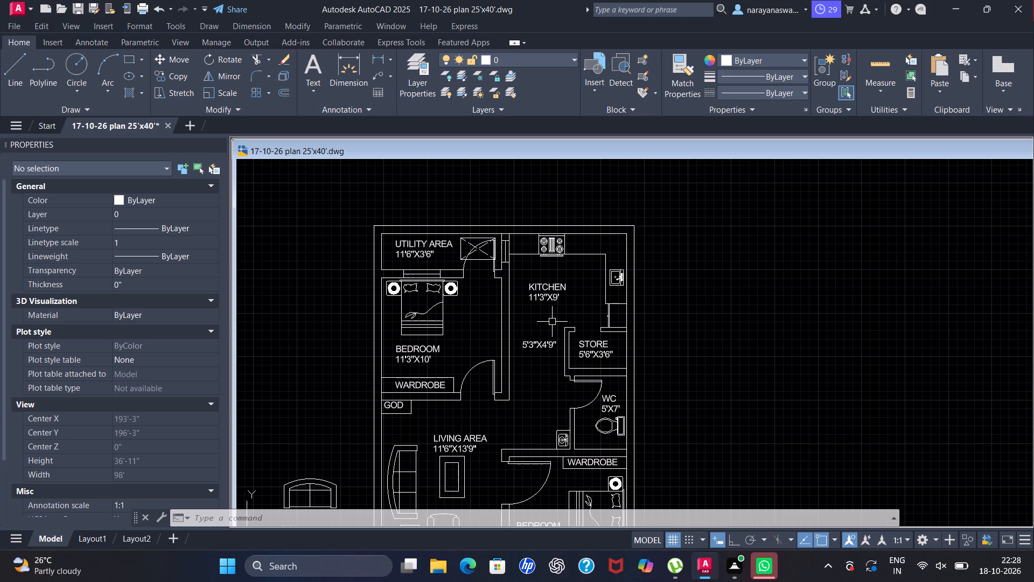
scroll(552, 322, "down", 1)
key("ctrl+s")
key("ctrl+s")
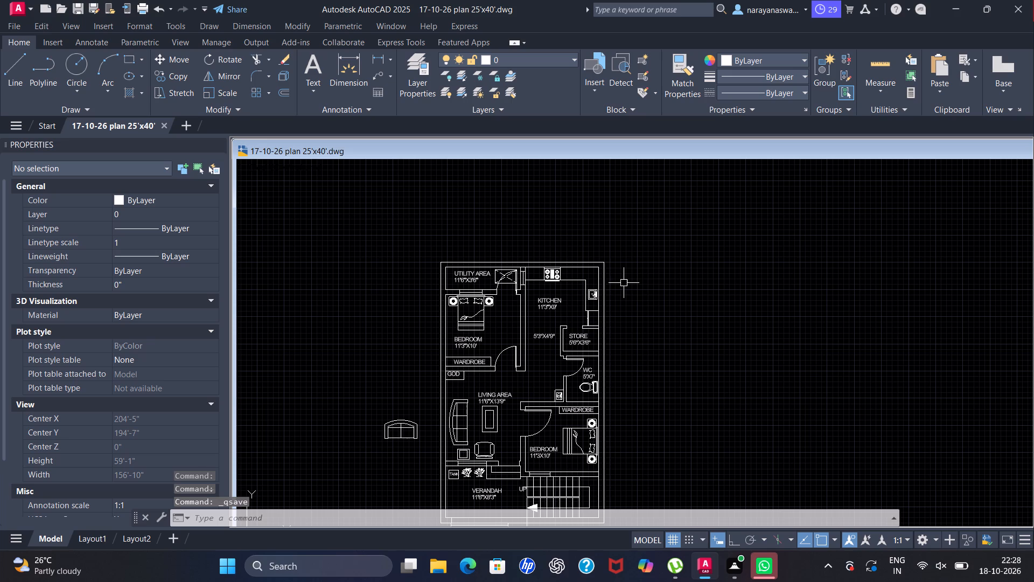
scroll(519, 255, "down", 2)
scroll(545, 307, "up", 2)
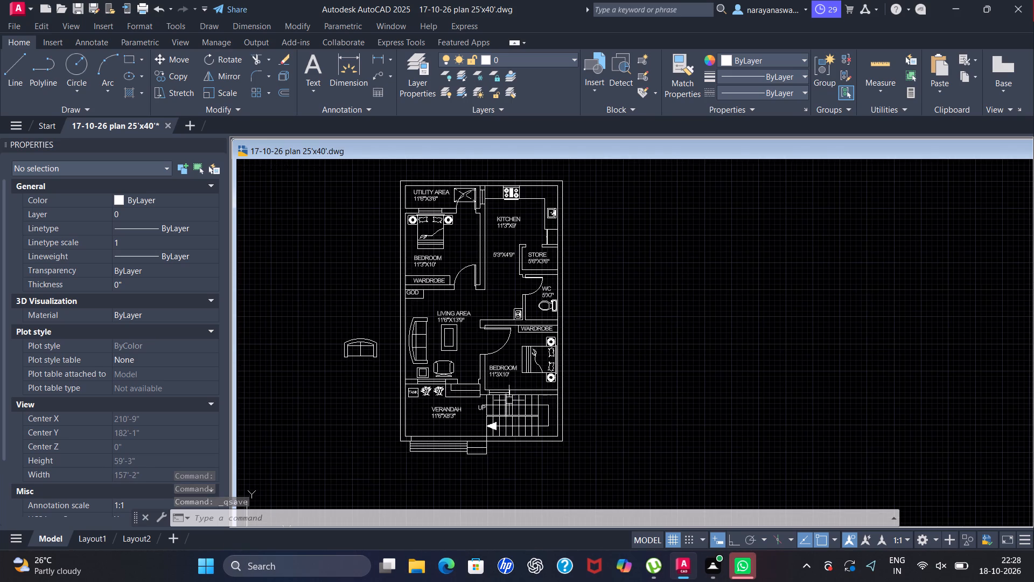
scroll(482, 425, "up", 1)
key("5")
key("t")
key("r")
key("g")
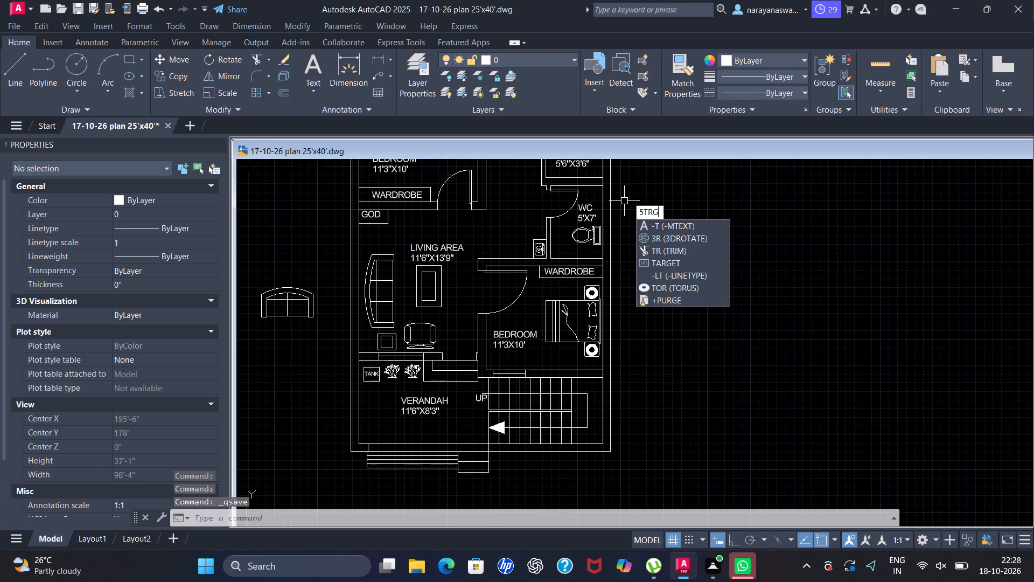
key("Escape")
Examine the whole floor plan again, including the utility area, the adjoining bedroom and the kitchen.
scroll(444, 307, "up", 1)
scroll(449, 301, "down", 4)
scroll(417, 232, "up", 1)
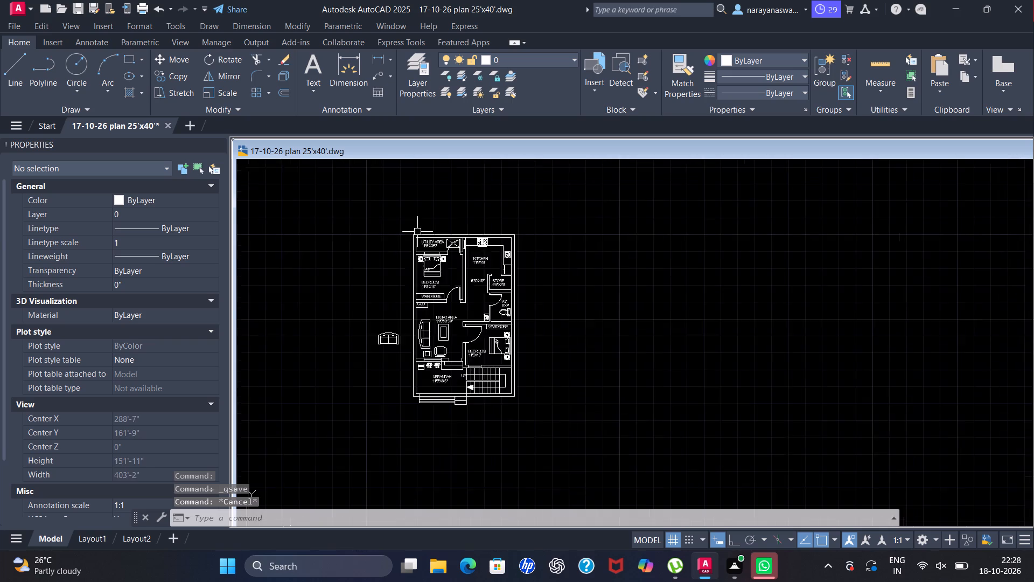
scroll(419, 240, "up", 1)
scroll(465, 243, "up", 3)
scroll(508, 221, "down", 3)
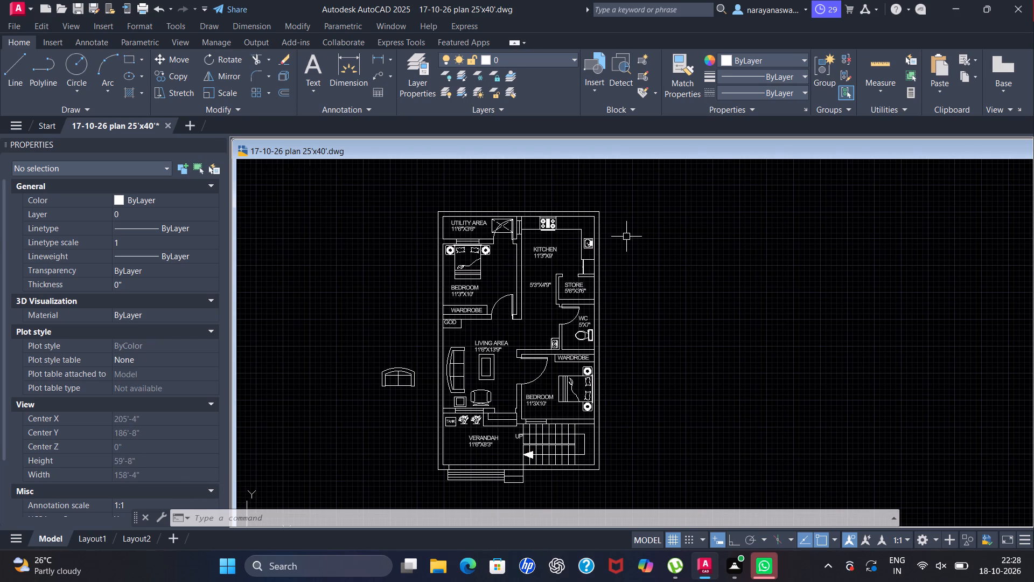
scroll(556, 255, "up", 2)
scroll(541, 286, "down", 2)
scroll(450, 231, "up", 2)
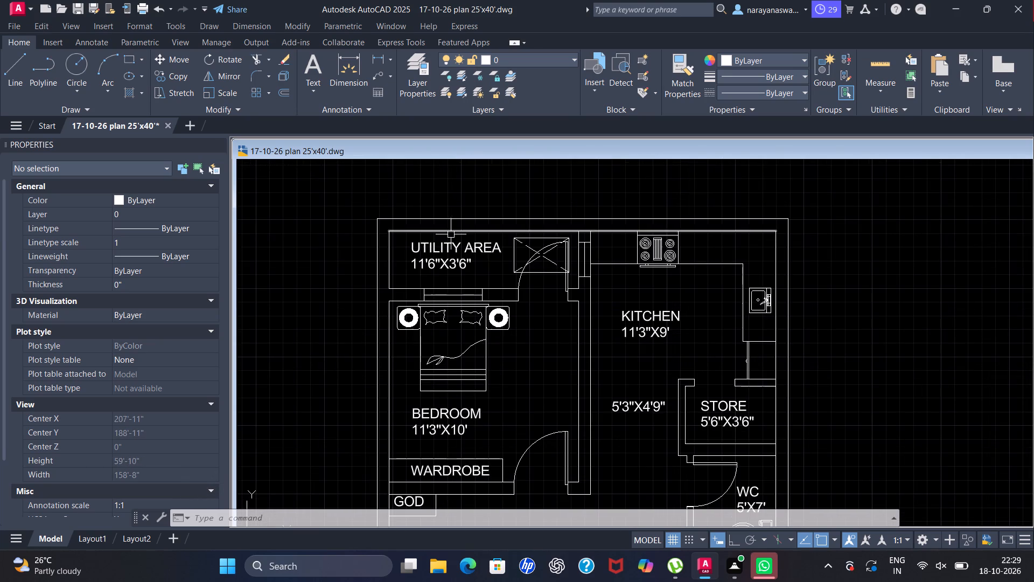
Save the floor plan drawing again.
key("ctrl+s")
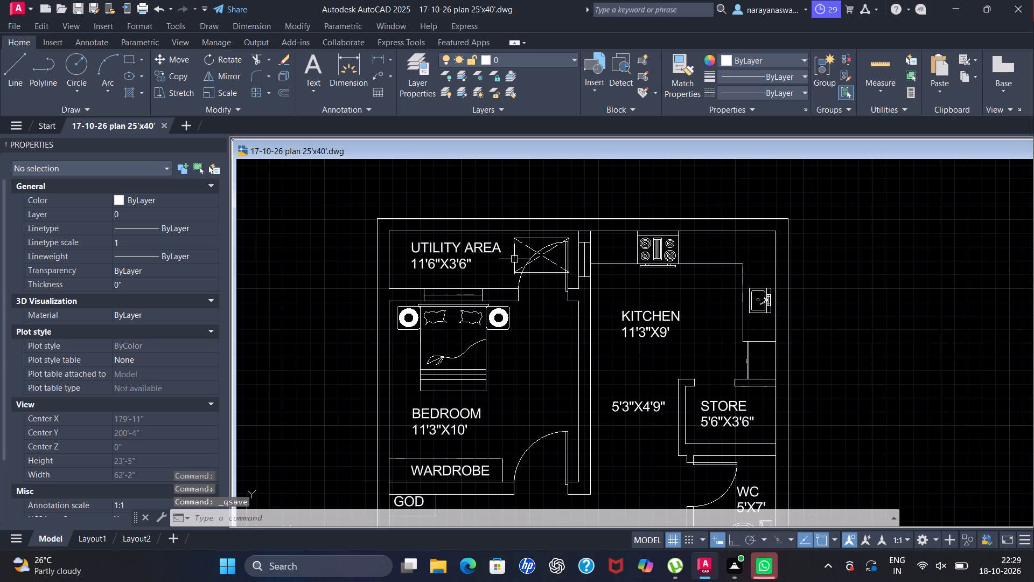
key("ctrl+s")
key("ctrl+s")
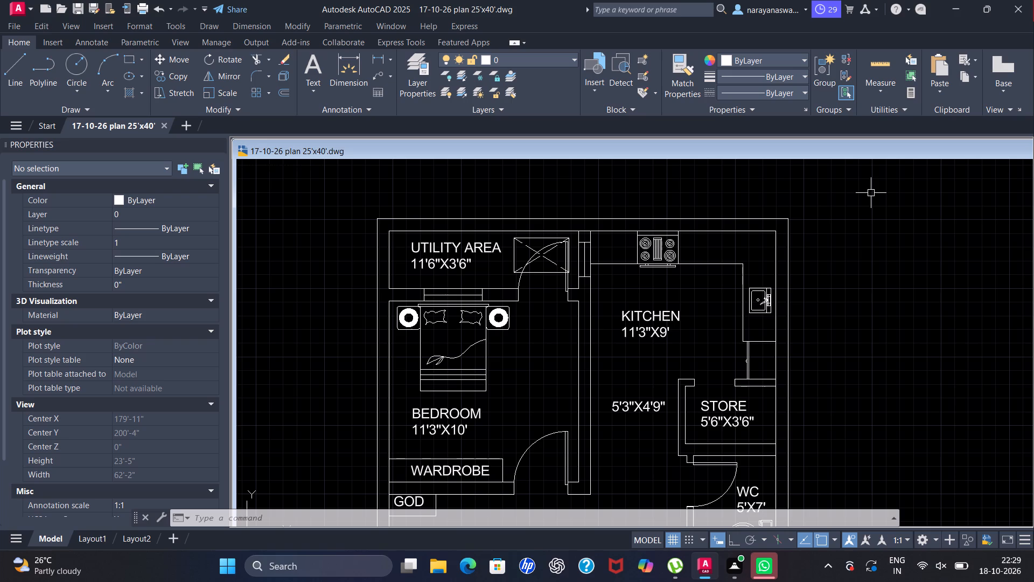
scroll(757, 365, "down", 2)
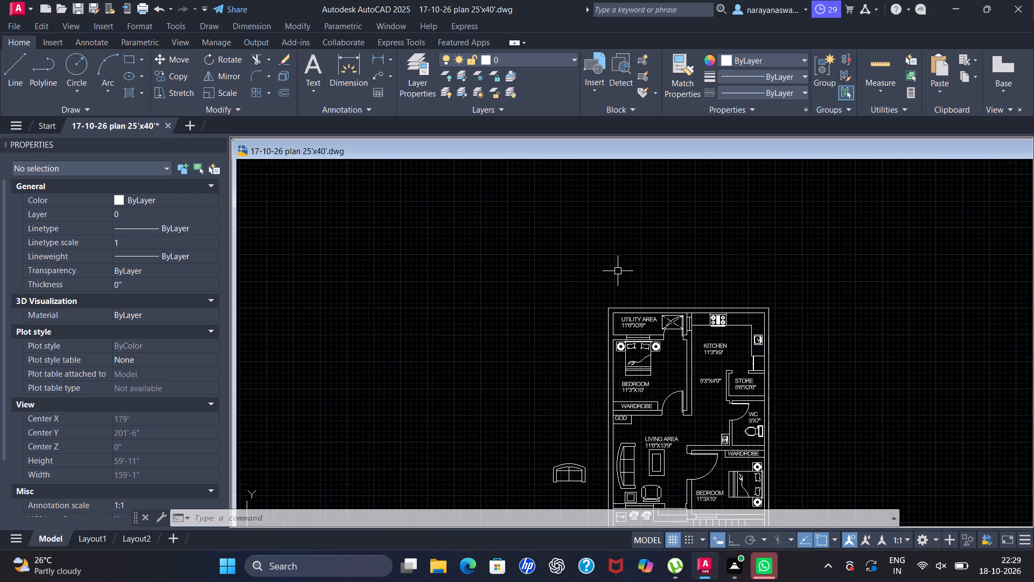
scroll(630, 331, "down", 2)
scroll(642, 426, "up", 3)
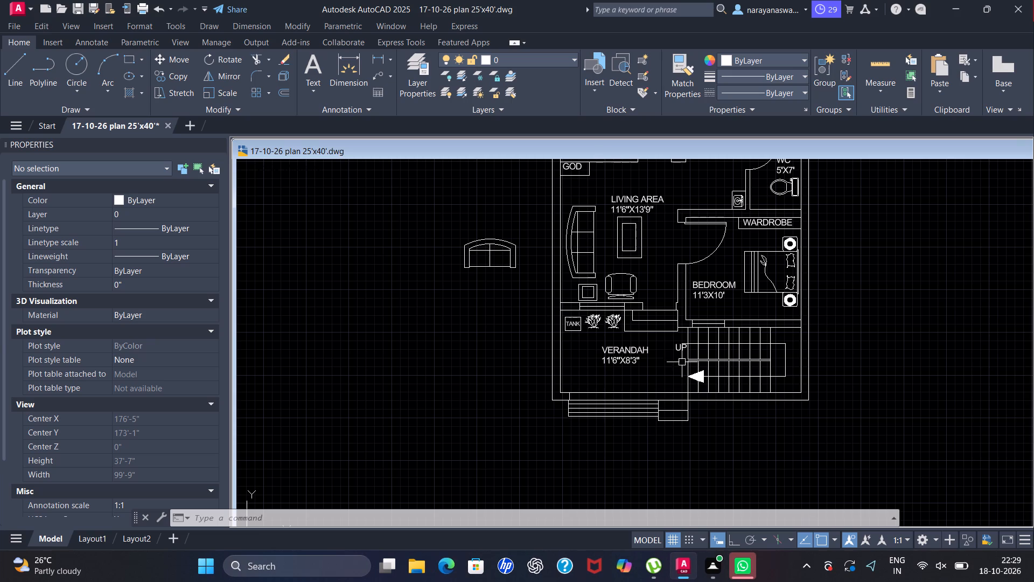
Copy the VERANDAH label about 3'-1" diagonally down-left of the original, just inside the verandah's front edge above the entrance steps.
left_click(607, 351)
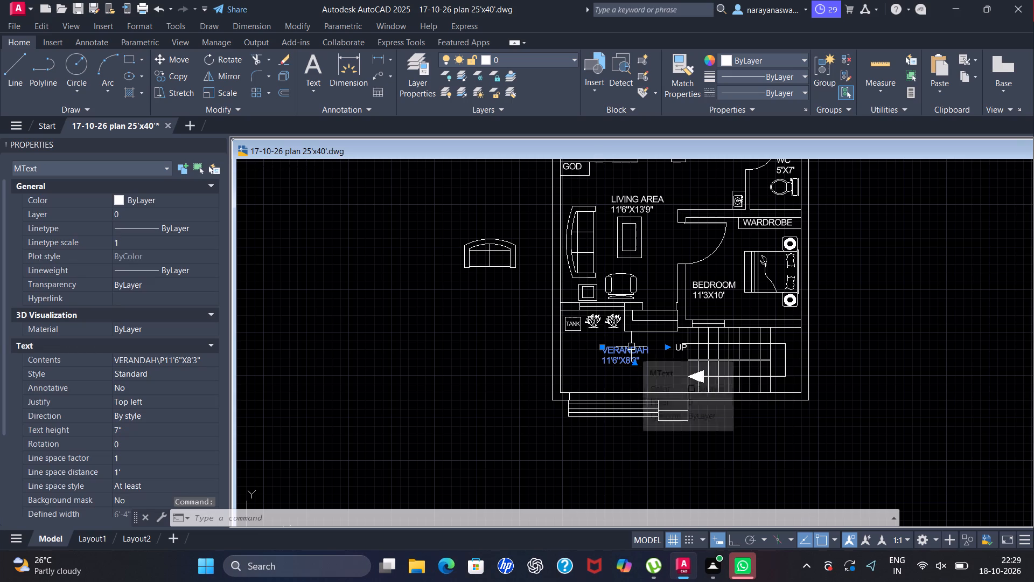
scroll(633, 375, "up", 1)
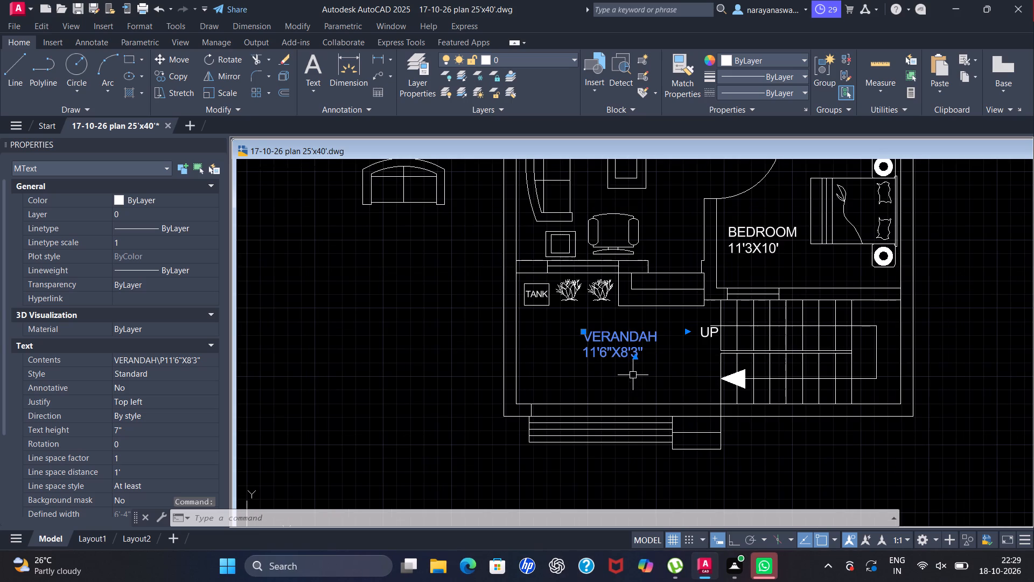
right_click(647, 322)
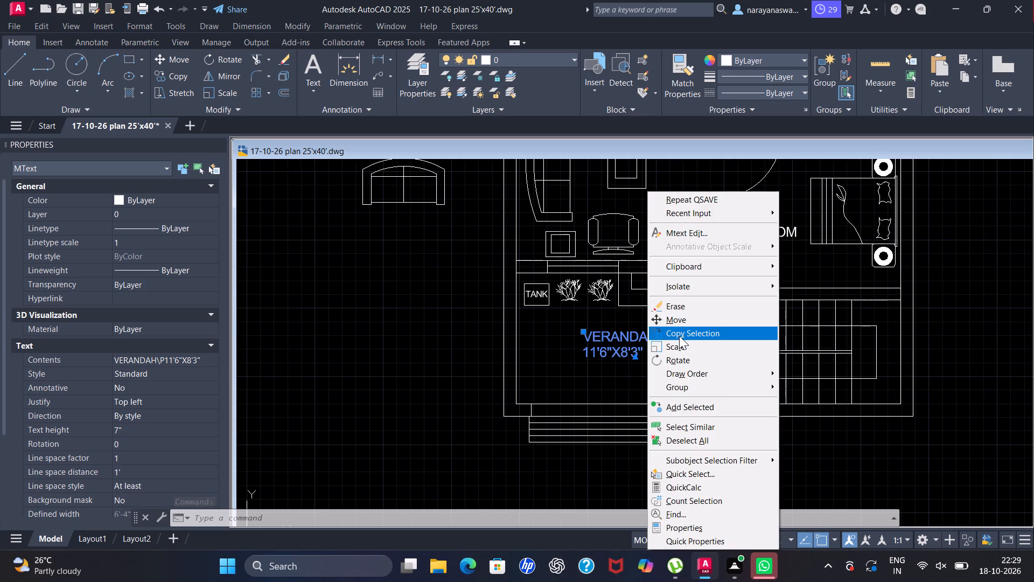
left_click(683, 330)
left_click(612, 350)
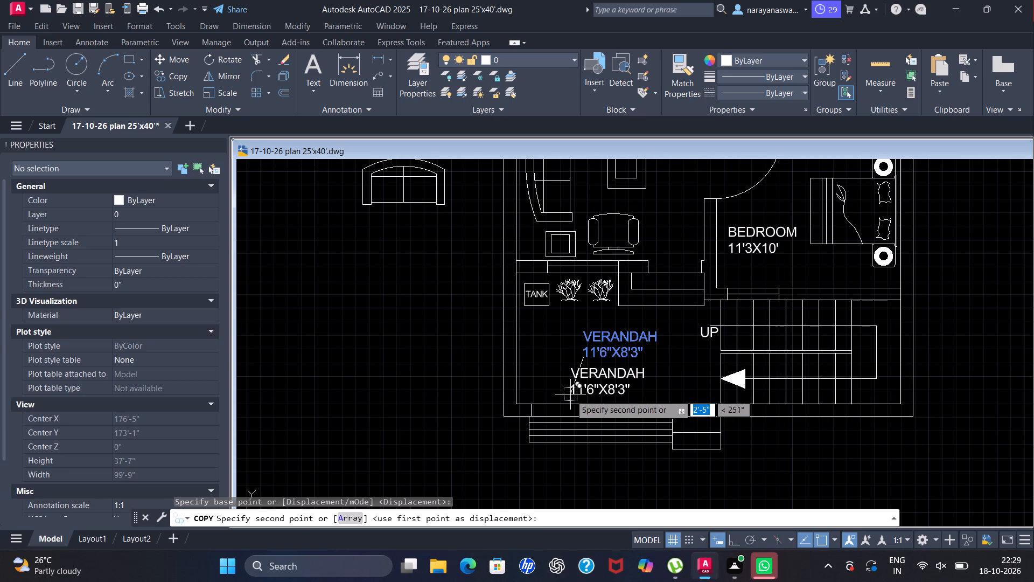
scroll(564, 398, "up", 2)
left_click(535, 400)
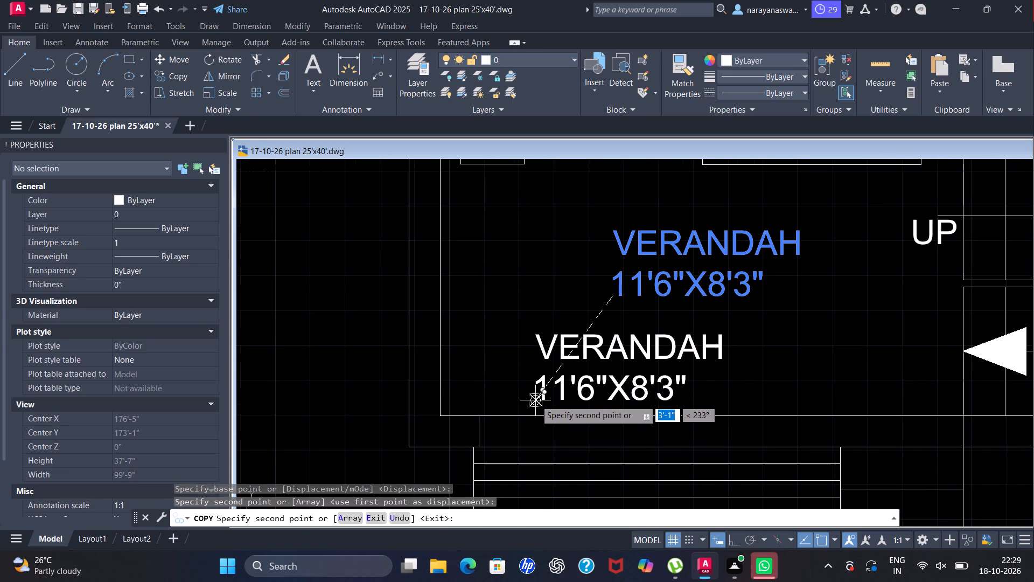
key("Escape")
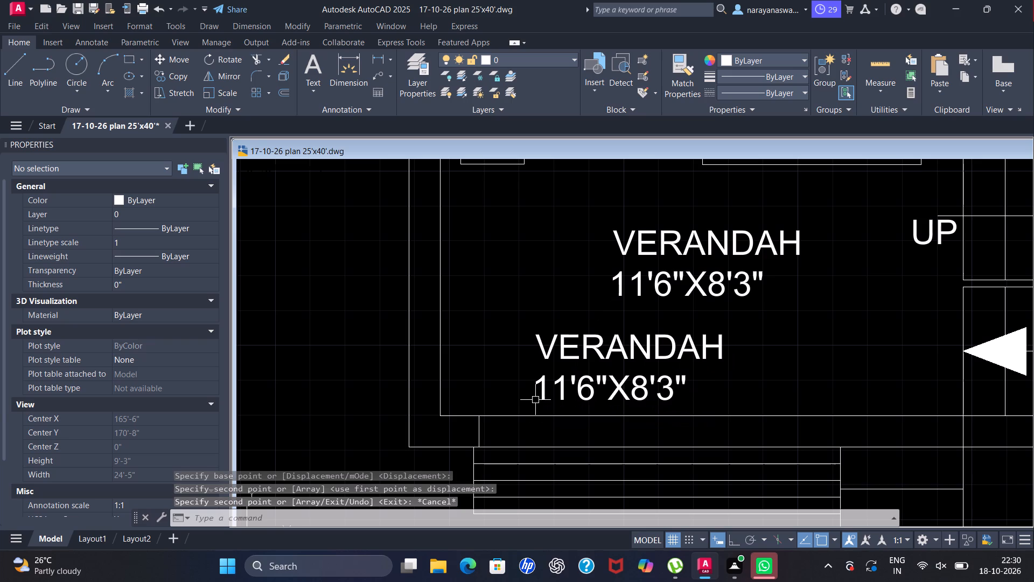
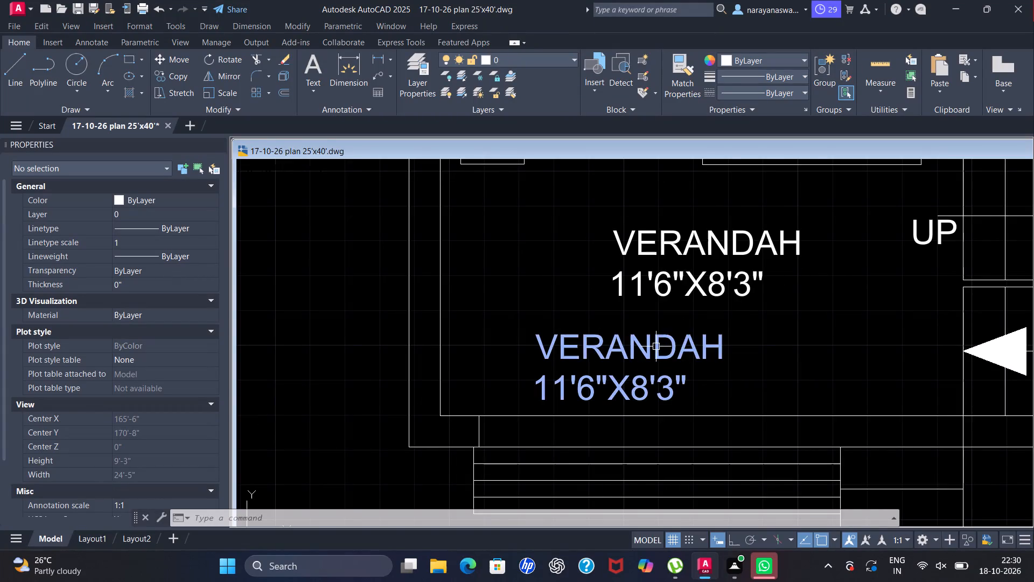
Clear both lines of text, VERANDAH and 11'6"X8'3", from the copied label just above the entrance steps.
scroll(656, 347, "down", 1)
scroll(659, 379, "up", 2)
double_click(697, 302)
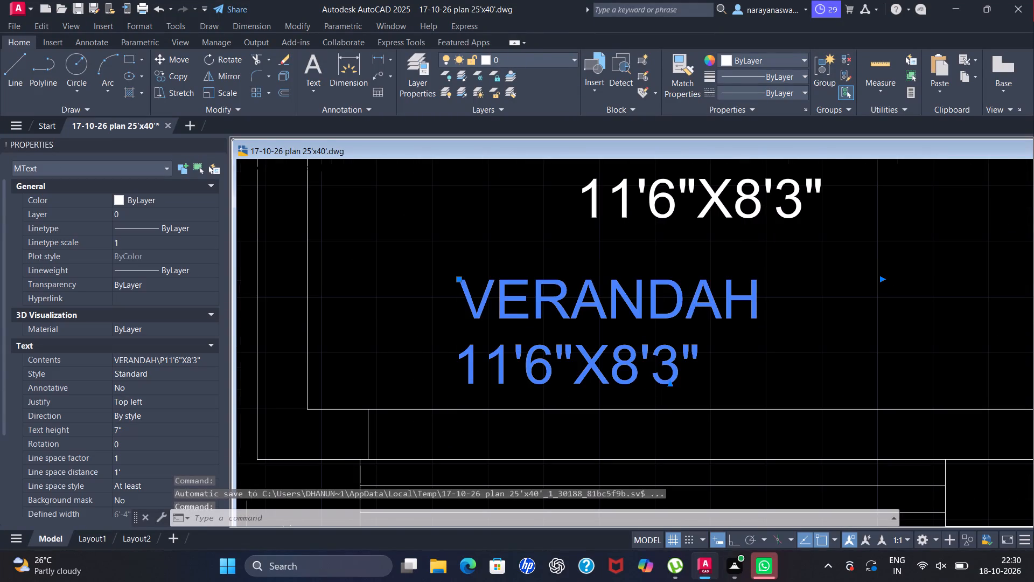
left_click(731, 355)
key("BackSpace")
key("BackSpace")
key("BackSpace")
key("BackSpace")
key("BackSpace")
key("BackSpace")
key("BackSpace")
key("BackSpace")
key("BackSpace")
key("BackSpace")
key("BackSpace")
key("BackSpace")
key("BackSpace")
key("BackSpace")
key("BackSpace")
key("BackSpace")
key("BackSpace")
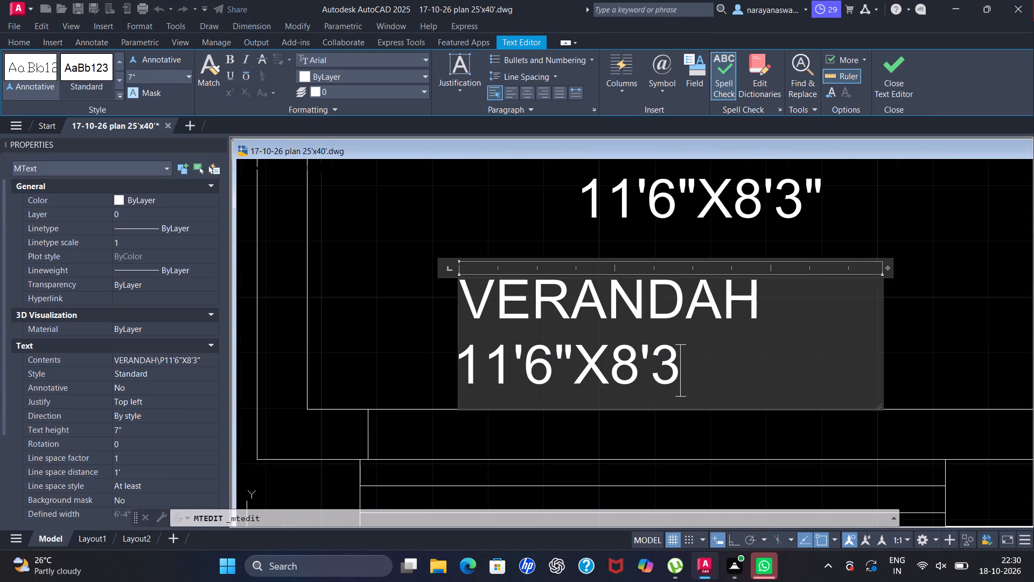
key("BackSpace")
key("BackSpace")
key("BackSpace")
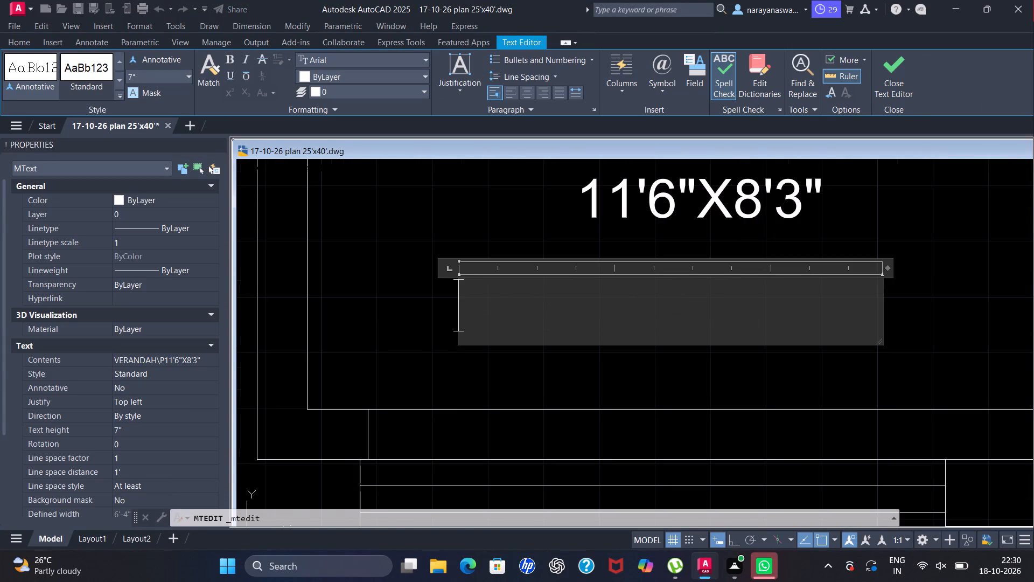
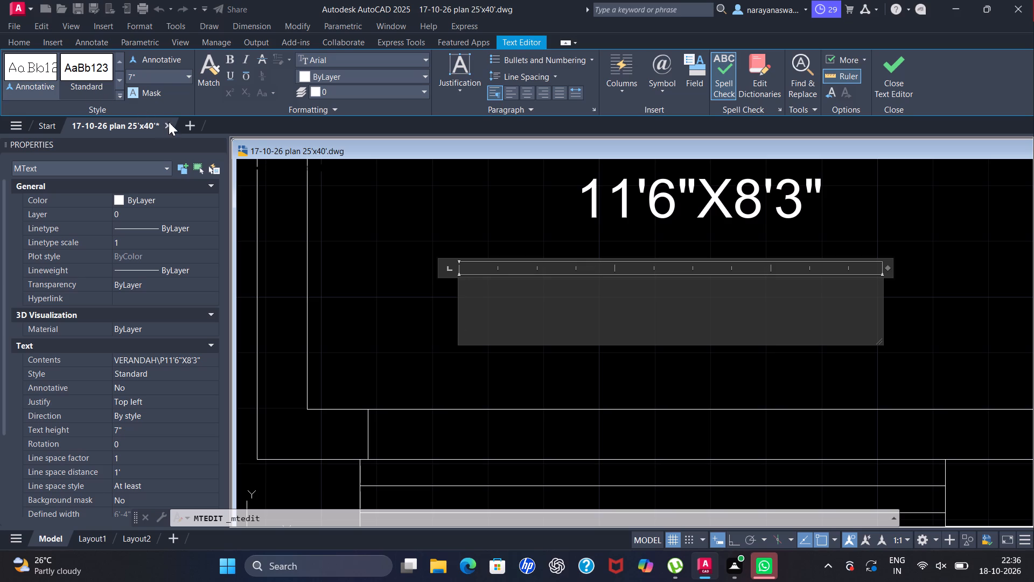
Enter MAIN ENTERY as the text of the cleared label above the entrance steps and finish editing.
type("MAIN ENTER")
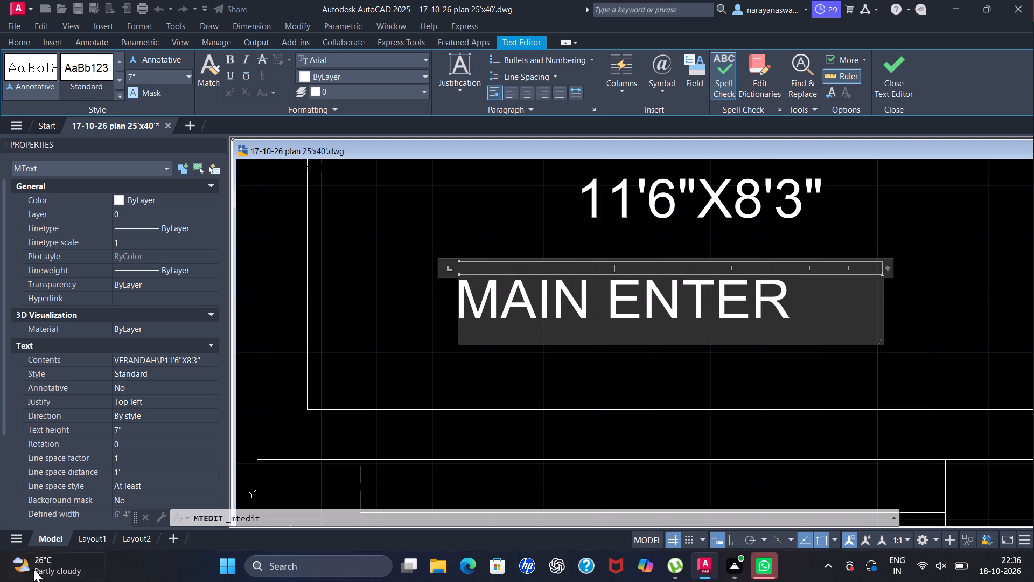
key("y")
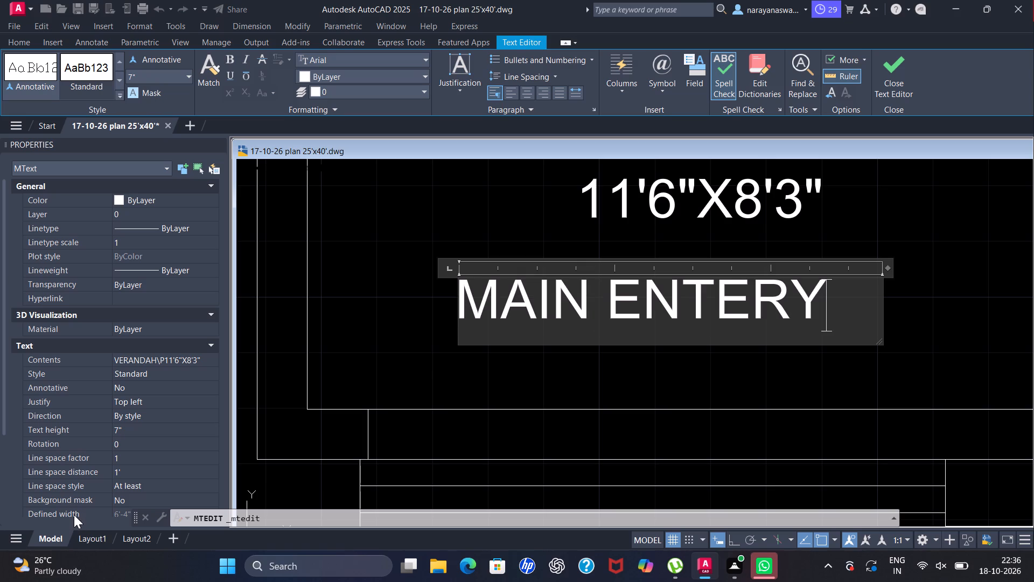
left_click(408, 290)
Move the VERANDAH 11'6"X8'3" label slightly up and to the right, farther from the MAIN ENTERY label.
scroll(599, 248, "down", 3)
scroll(670, 174, "down", 3)
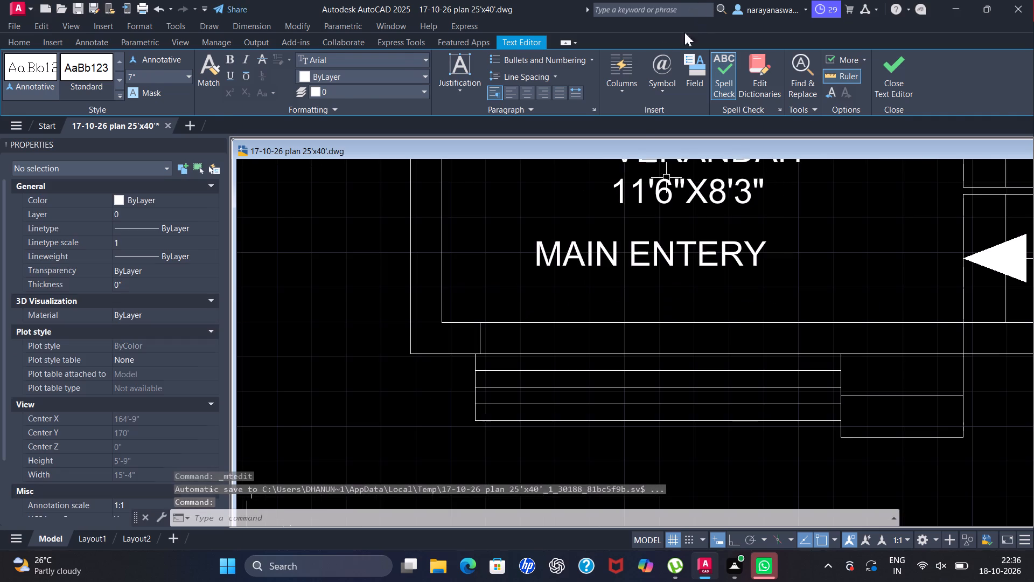
scroll(661, 317, "down", 3)
scroll(667, 288, "up", 3)
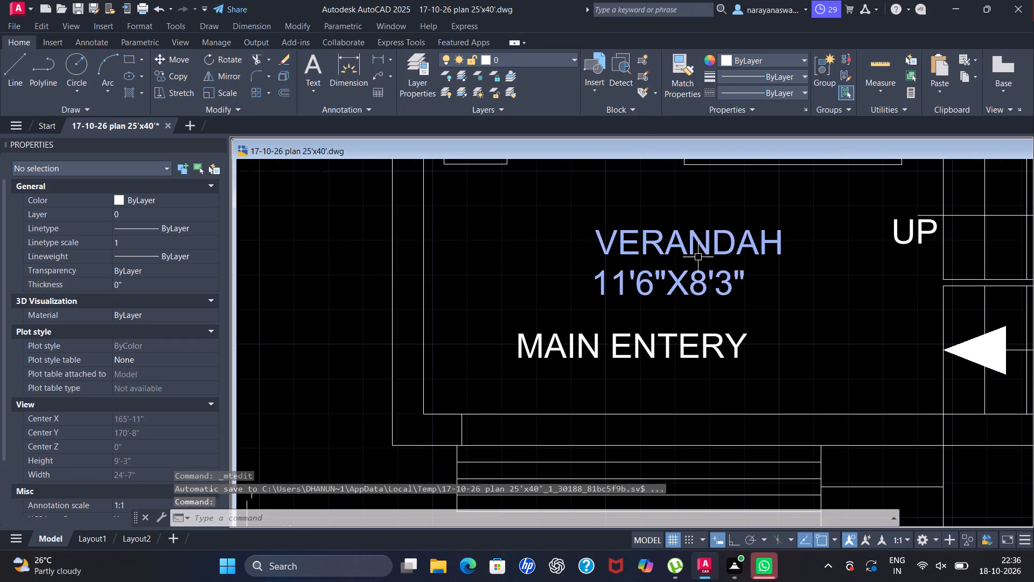
left_click(693, 268)
right_click(722, 212)
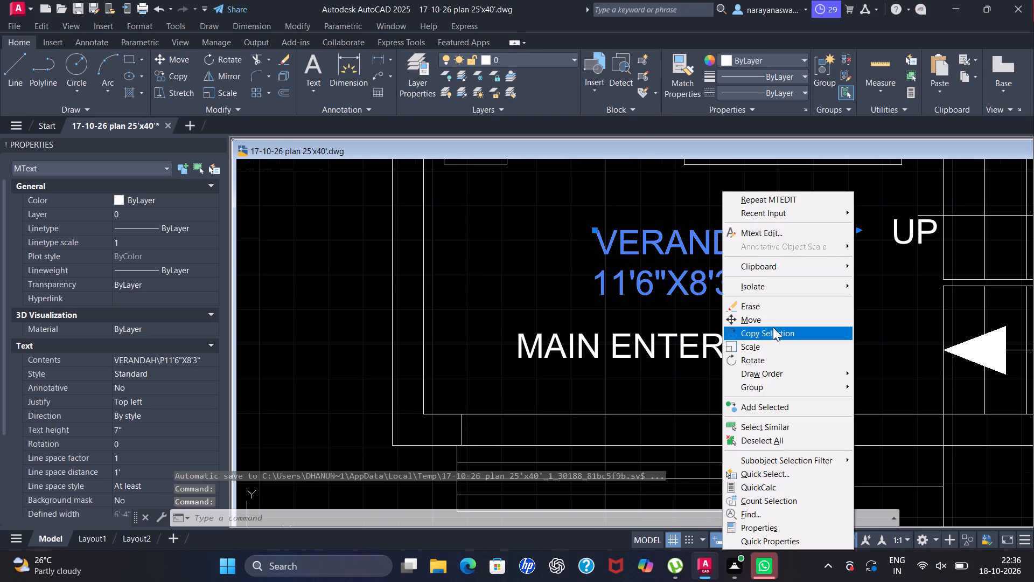
left_click(767, 320)
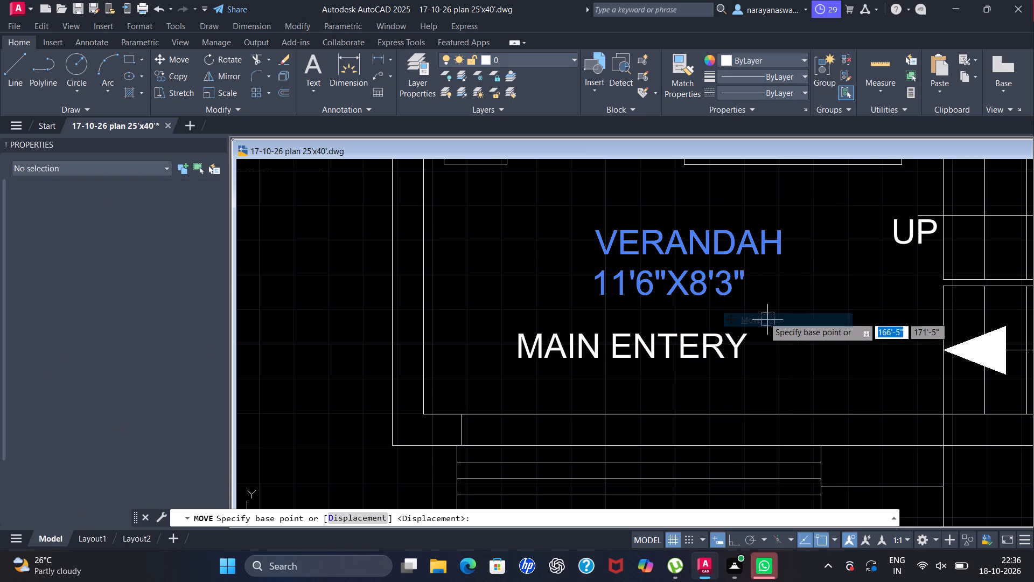
left_click(713, 274)
left_click(729, 241)
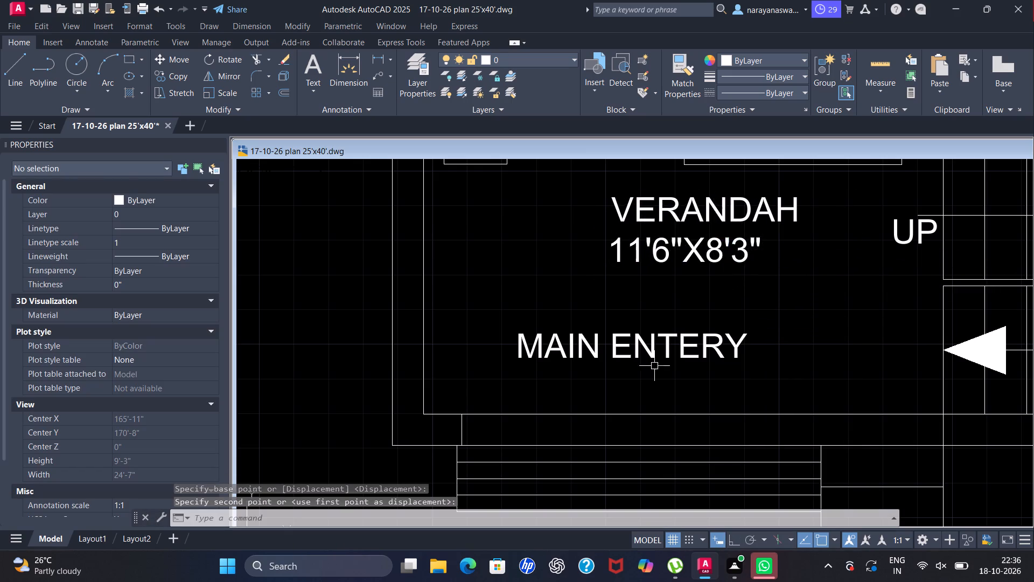
Save the drawing with the new entrance label and the repositioned verandah label.
scroll(643, 369, "down", 2)
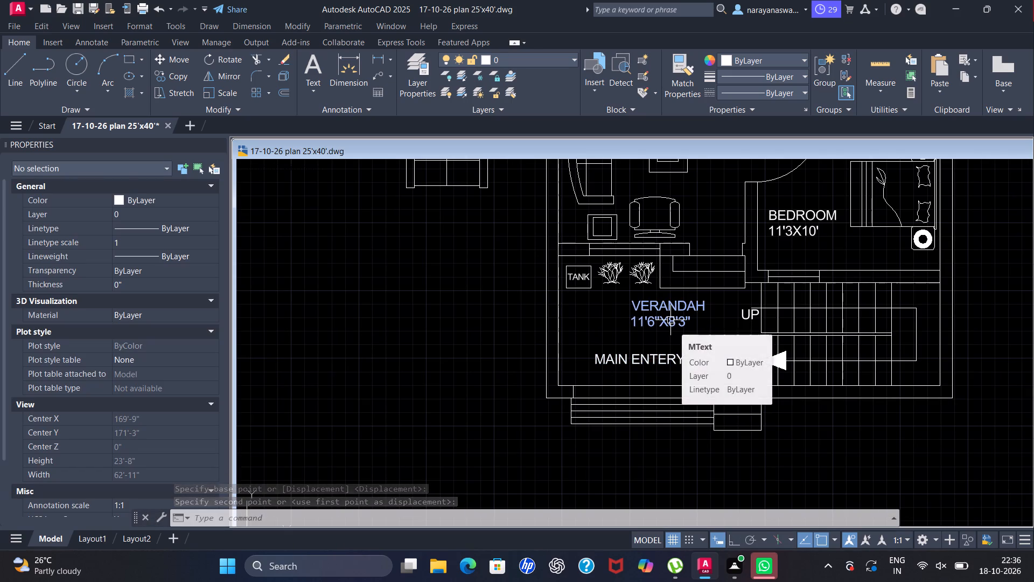
scroll(729, 332, "down", 1)
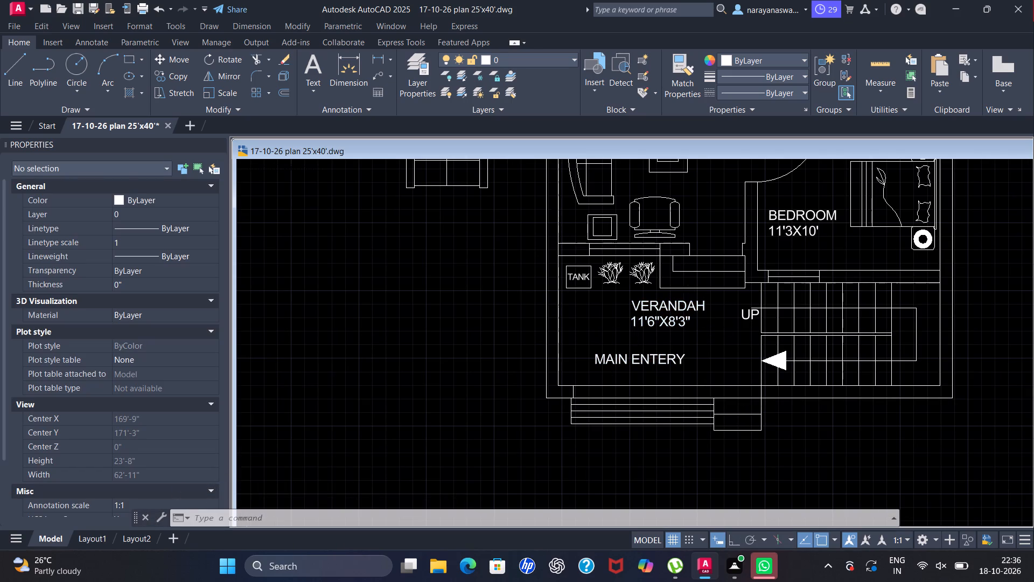
scroll(729, 334, "down", 1)
scroll(737, 275, "down", 2)
scroll(759, 246, "up", 3)
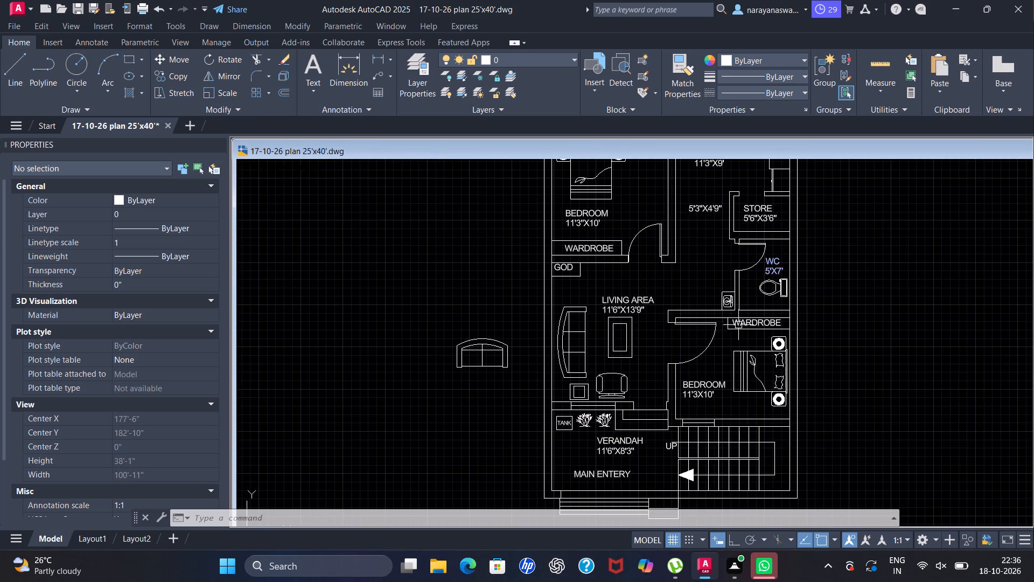
scroll(693, 250, "down", 2)
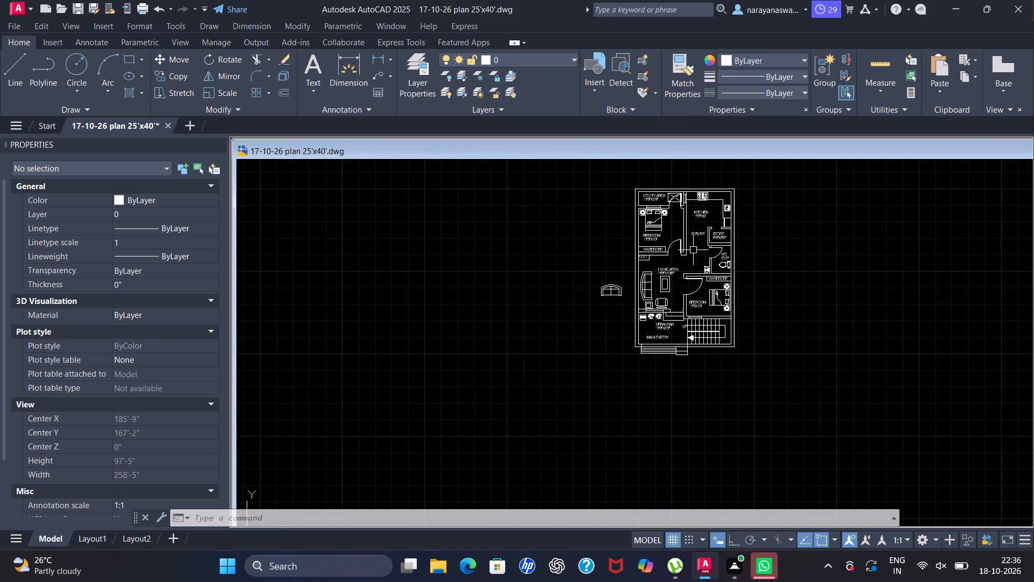
scroll(682, 177, "up", 3)
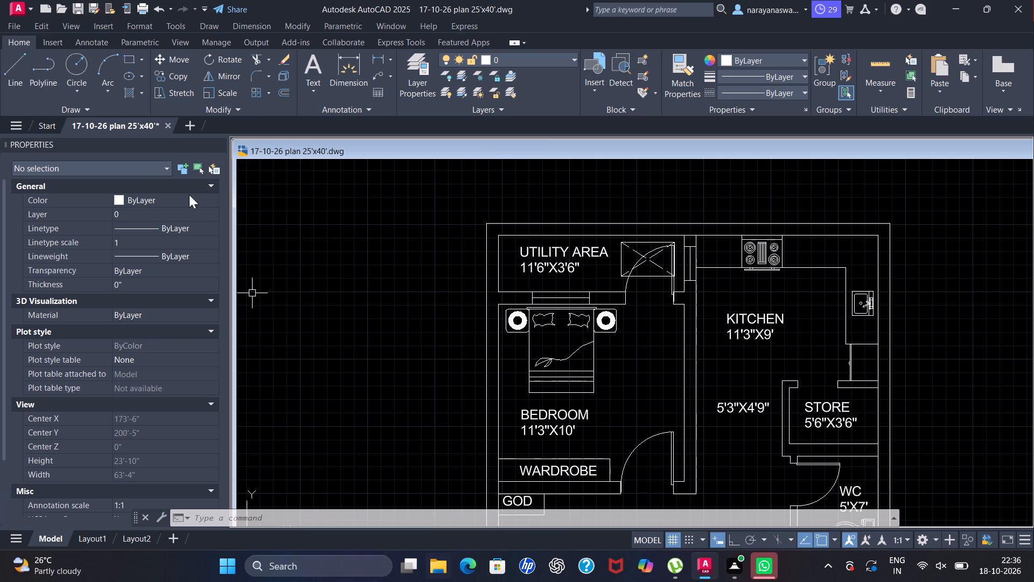
key("ctrl+s")
key("ctrl+s")
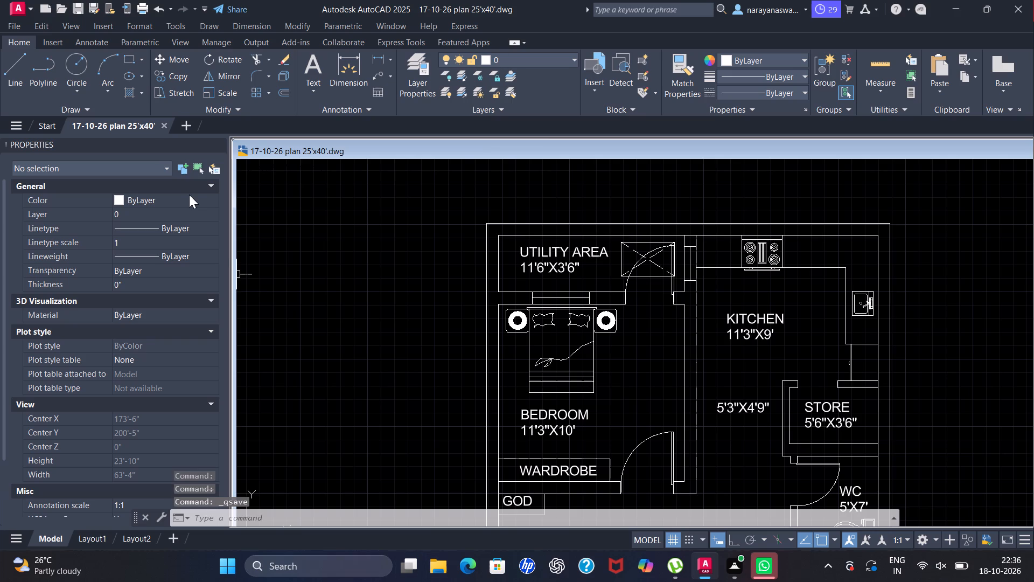
Delete the spare roundback loveseat lying outside the outer wall beside the living area.
scroll(207, 172, "down", 4)
scroll(419, 273, "down", 3)
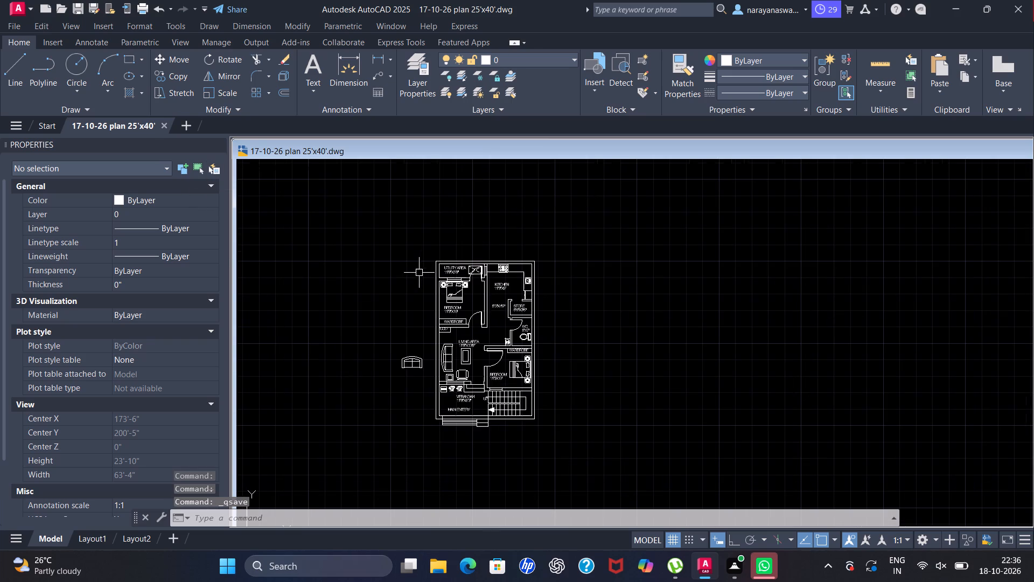
scroll(442, 349, "up", 3)
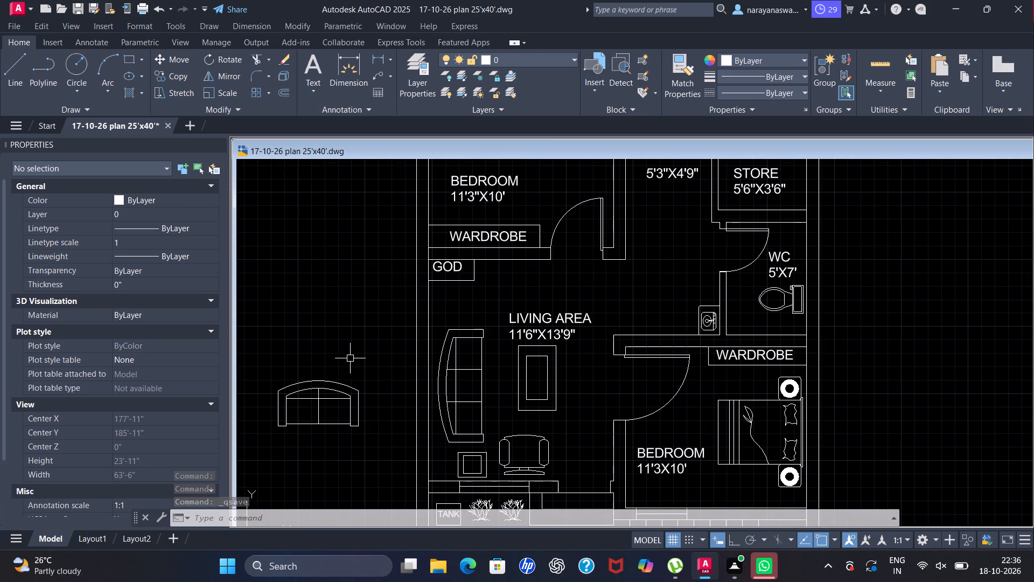
left_click_drag(343, 356, 336, 370)
left_click(302, 428)
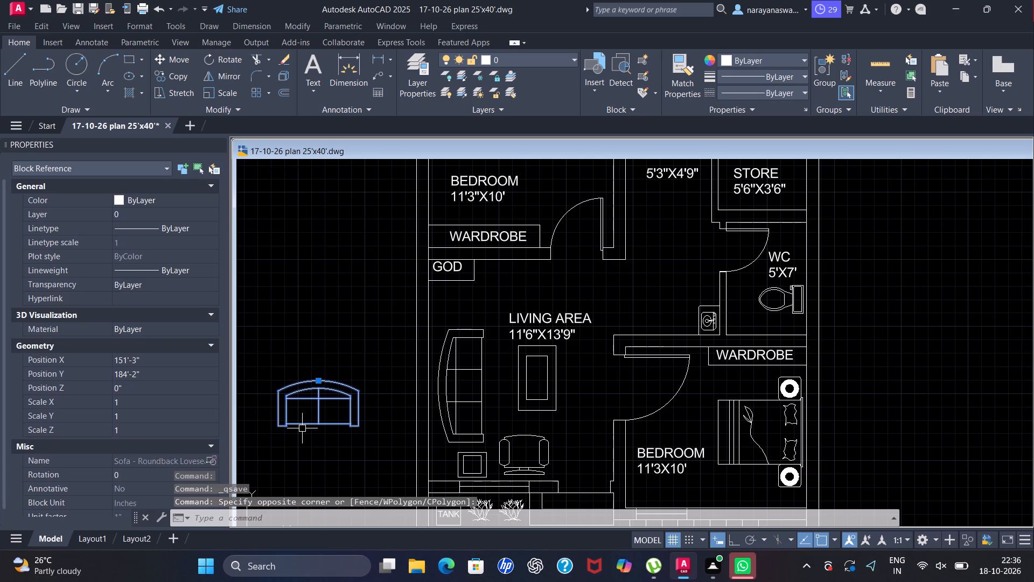
key("Delete")
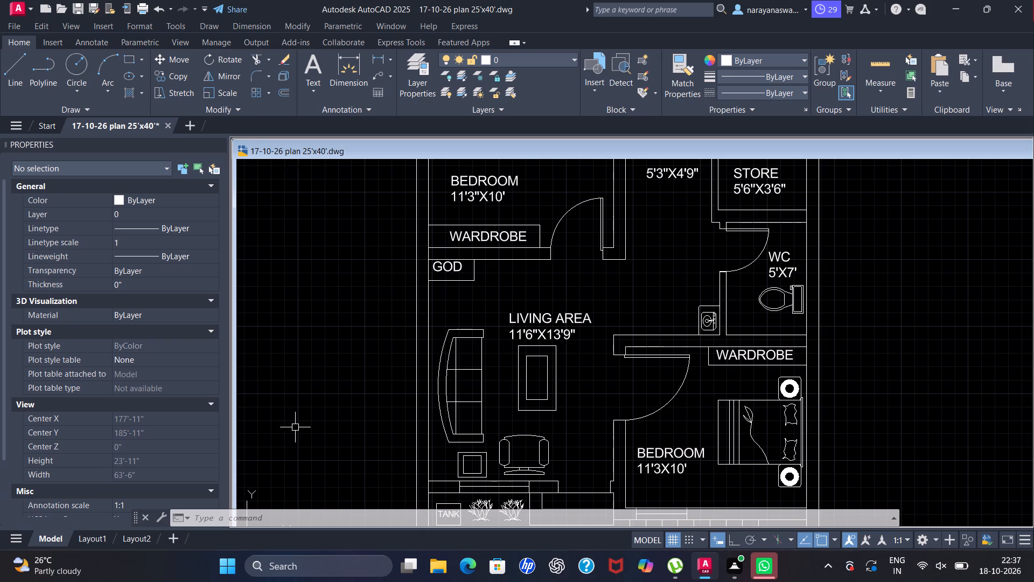
Examine the whole floor plan room by room, from the utility area and kitchen to the WC, verandah and staircase.
scroll(371, 404, "down", 3)
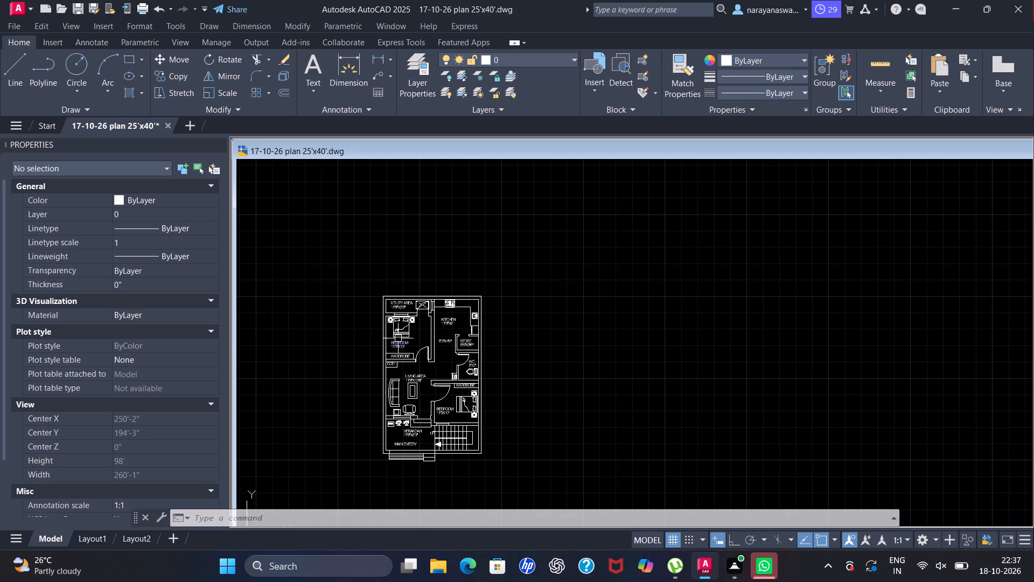
scroll(396, 321, "up", 3)
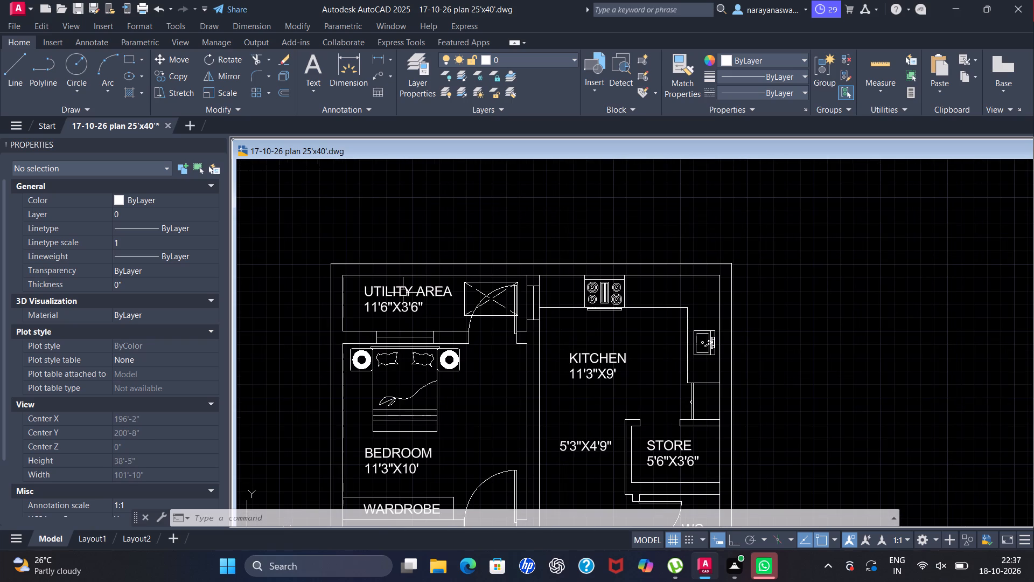
scroll(431, 279, "down", 2)
scroll(451, 314, "up", 2)
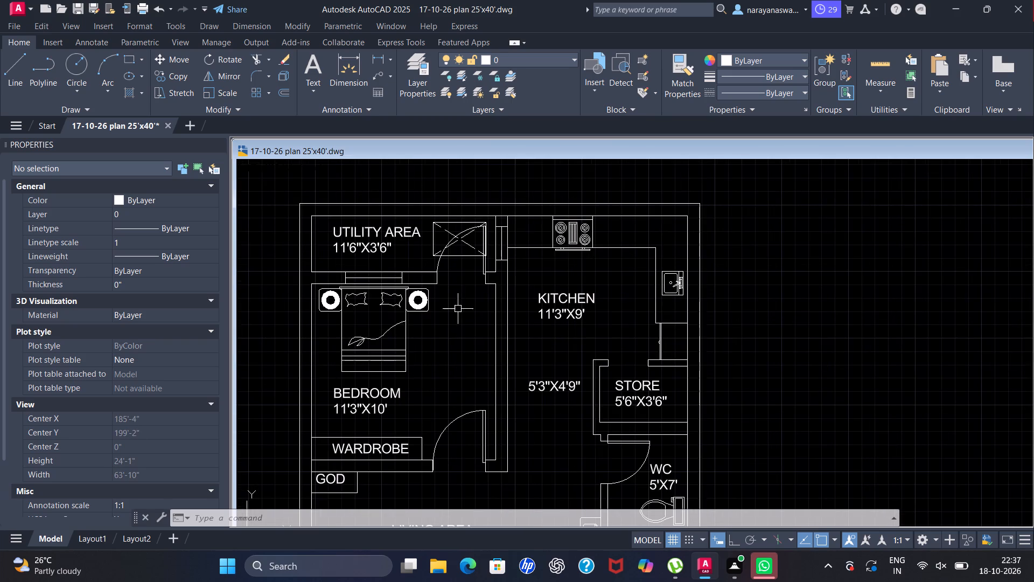
scroll(446, 278, "up", 2)
scroll(424, 307, "down", 2)
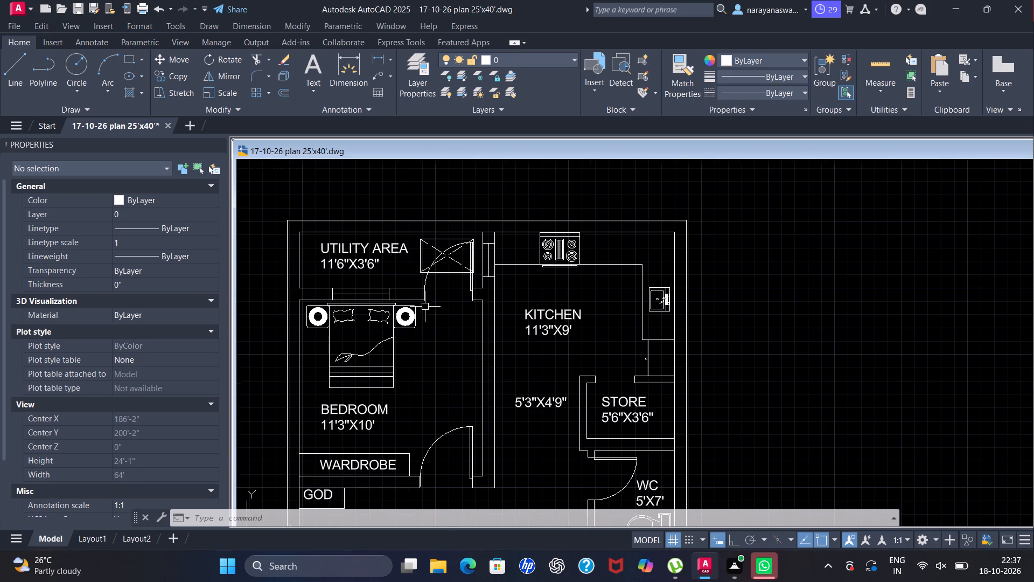
scroll(535, 351, "down", 2)
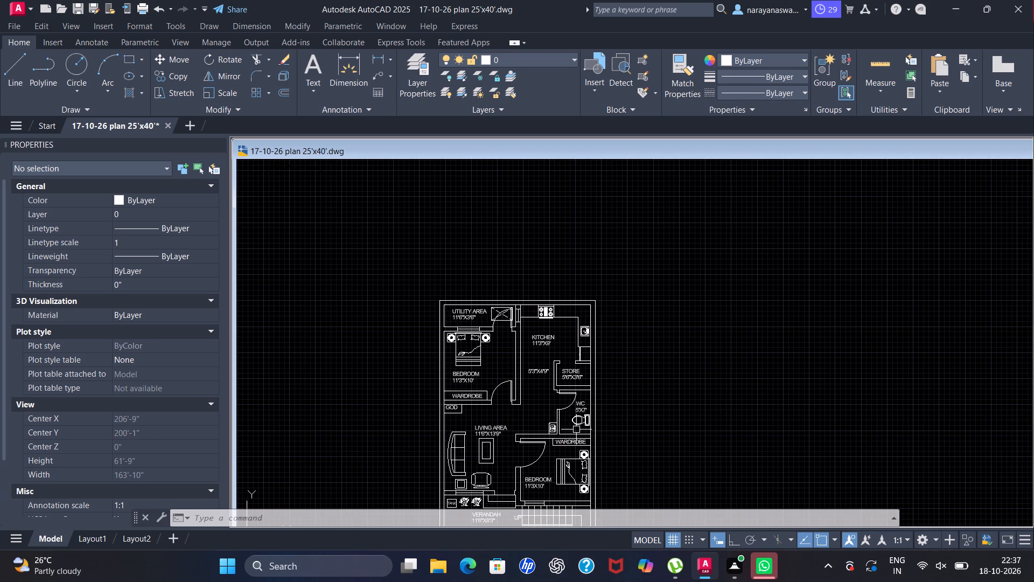
scroll(577, 429, "up", 5)
scroll(579, 432, "down", 2)
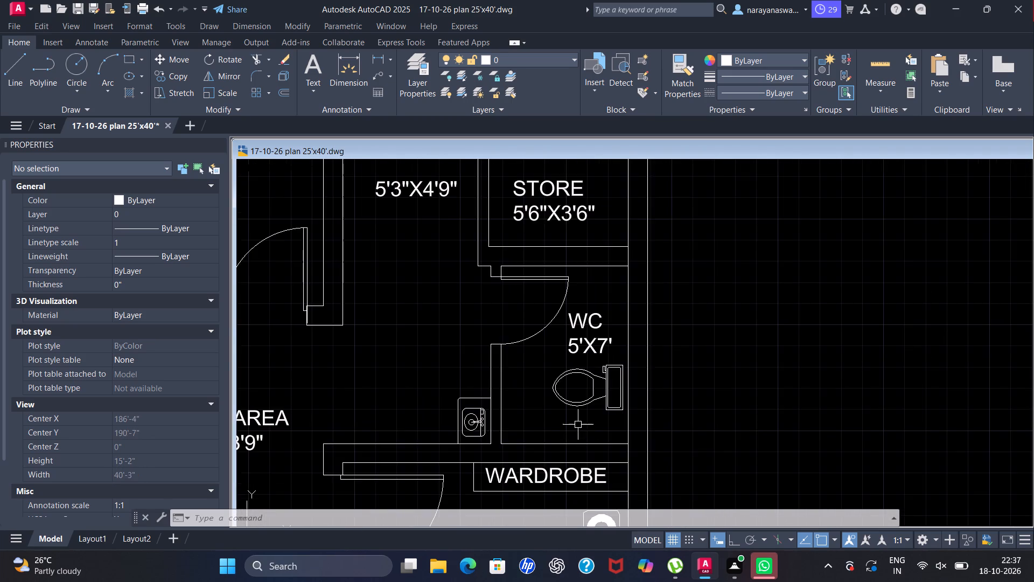
scroll(578, 422, "down", 2)
scroll(463, 438, "up", 1)
scroll(474, 391, "down", 2)
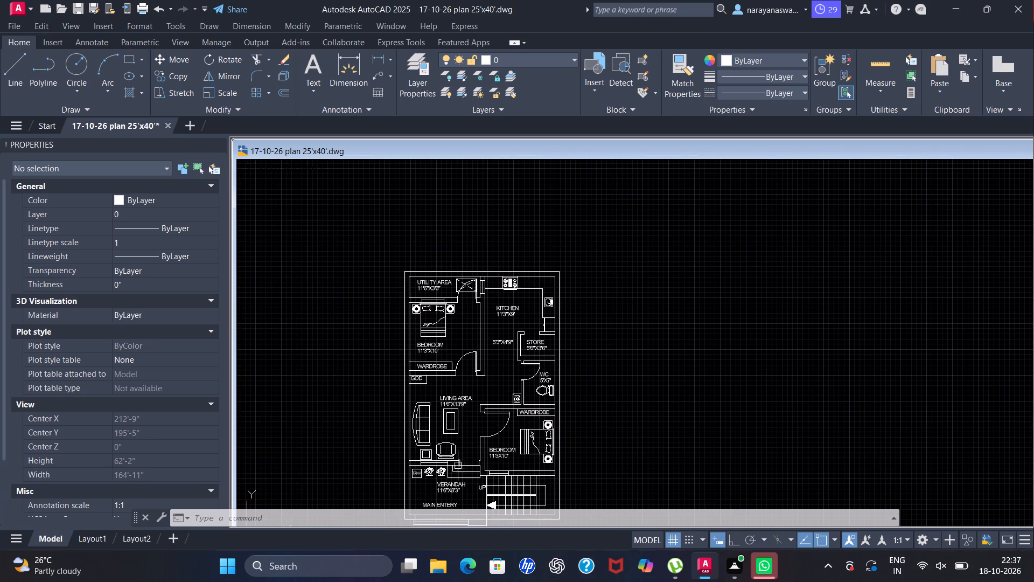
scroll(450, 476, "up", 3)
scroll(447, 422, "down", 2)
scroll(425, 453, "up", 2)
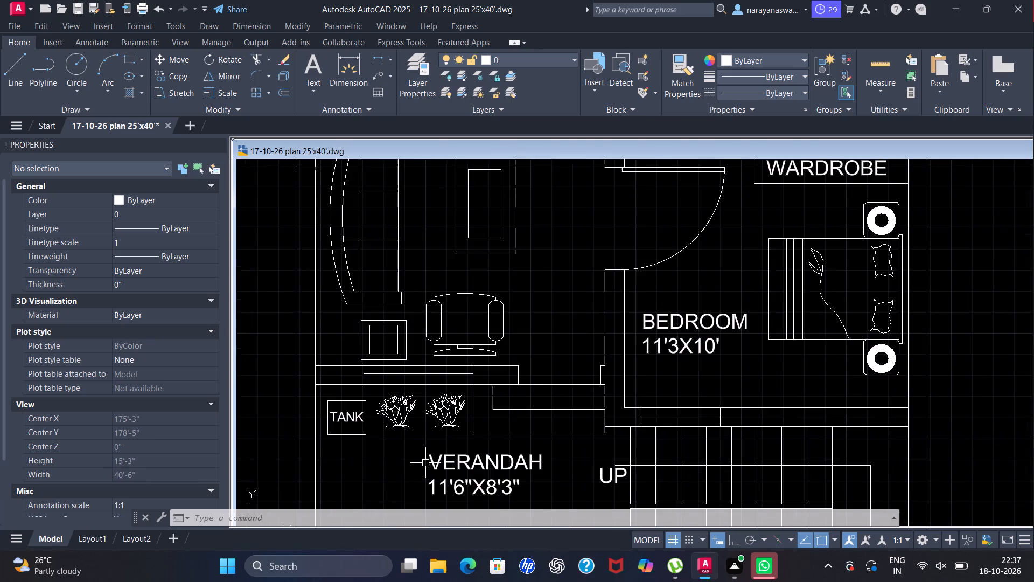
scroll(417, 445, "up", 3)
scroll(416, 442, "down", 6)
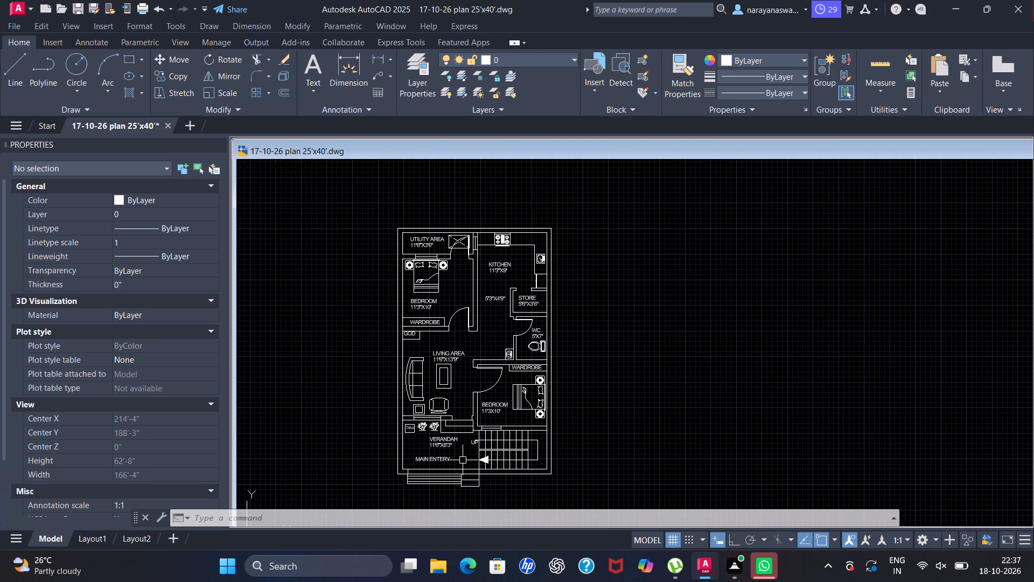
scroll(369, 205, "down", 2)
scroll(386, 217, "up", 2)
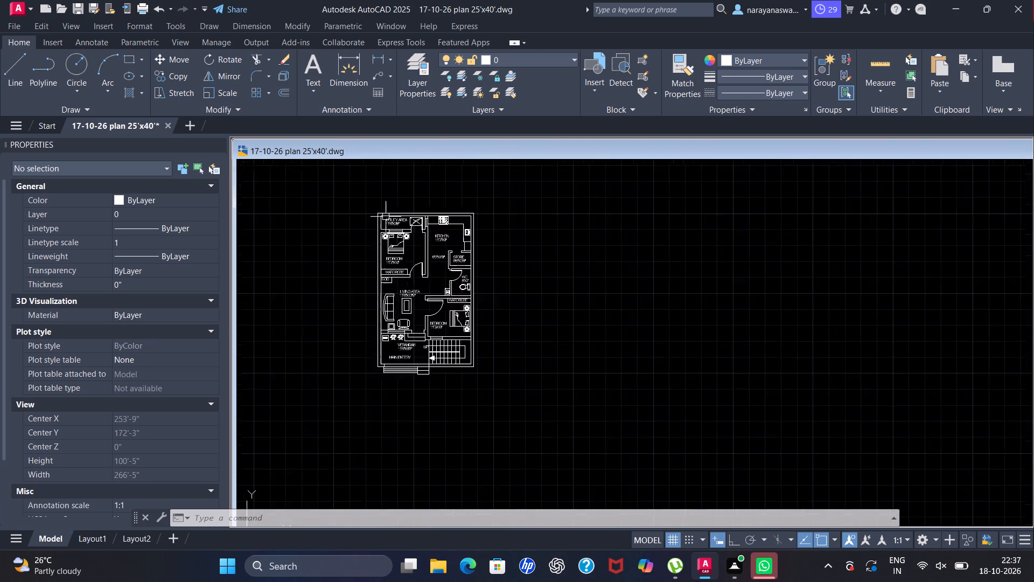
scroll(386, 217, "up", 1)
scroll(476, 203, "down", 3)
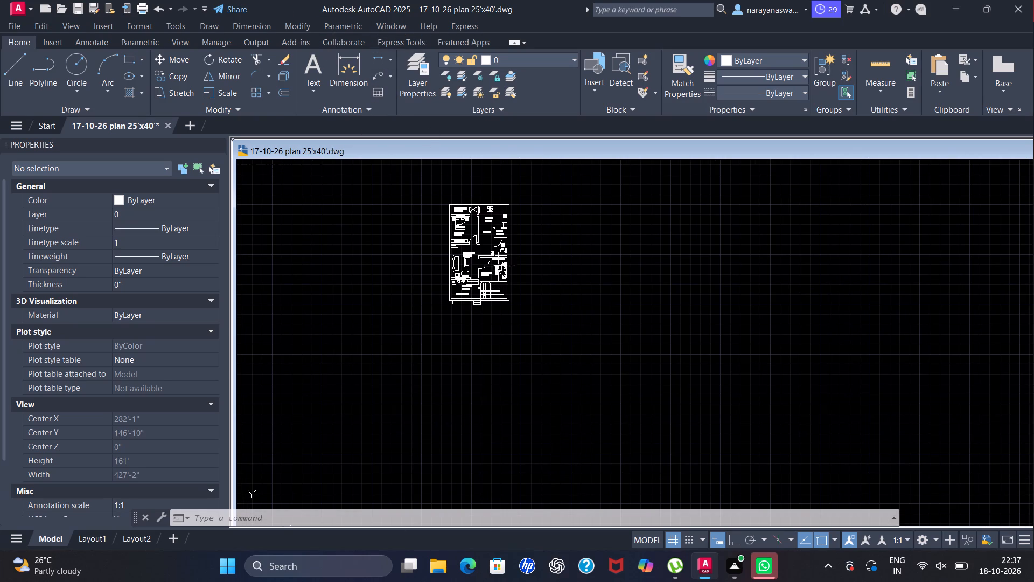
Copy the MAIN ENTERY label about 9' down and to the right, placing it outside the plan below the entrance steps.
scroll(499, 331, "up", 2)
scroll(427, 234, "up", 2)
left_click(371, 242)
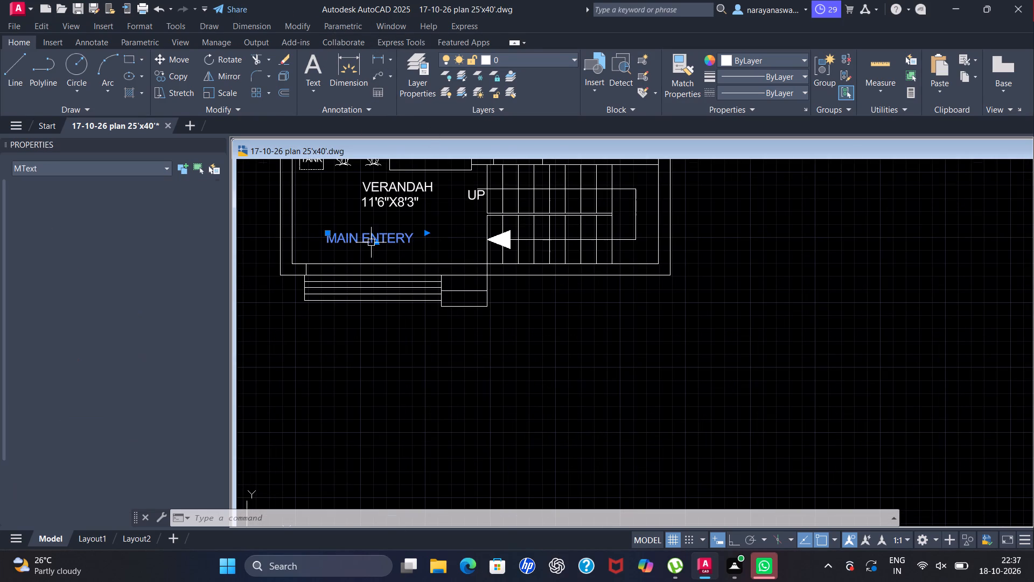
right_click(462, 244)
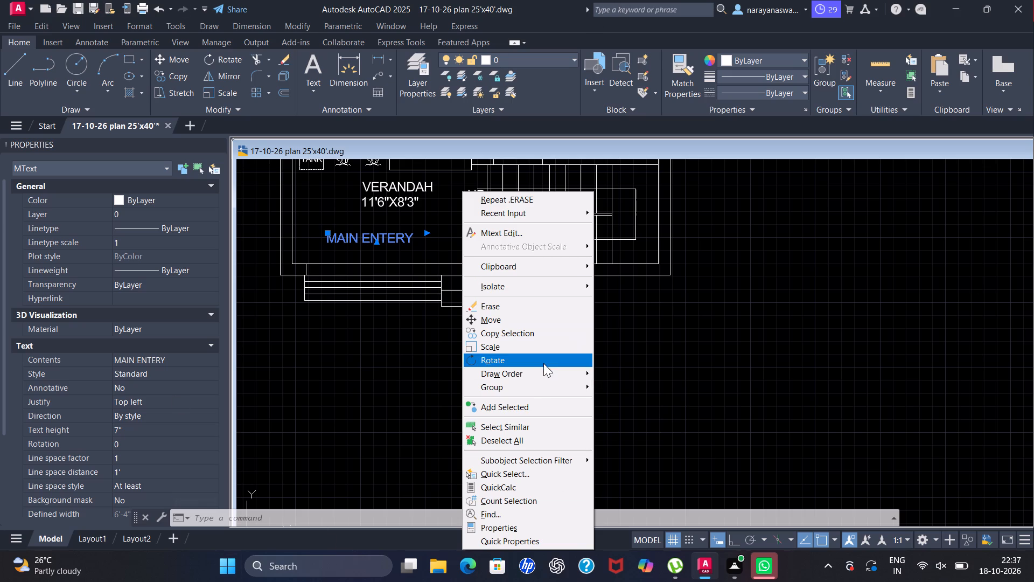
left_click(526, 338)
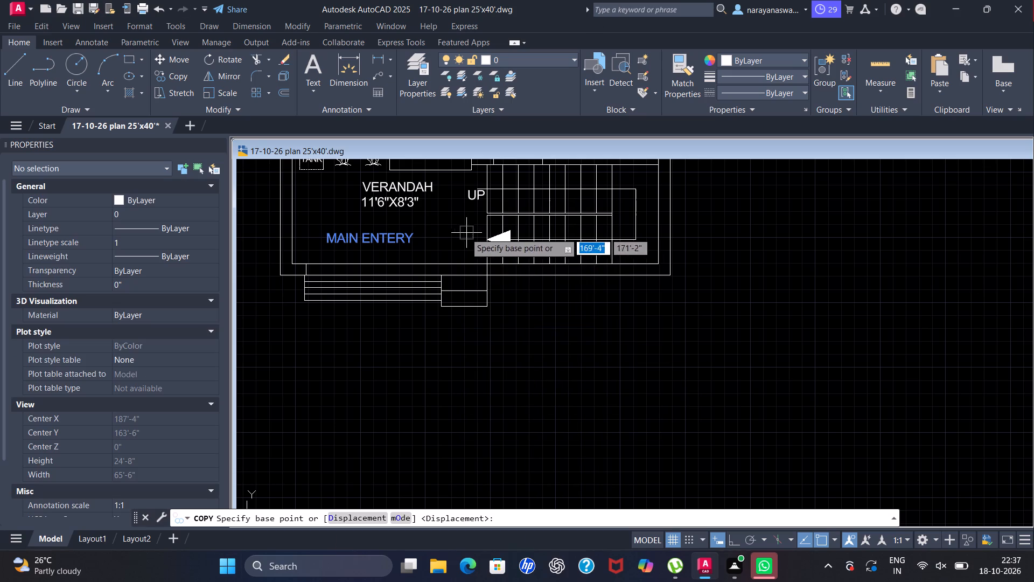
left_click(394, 245)
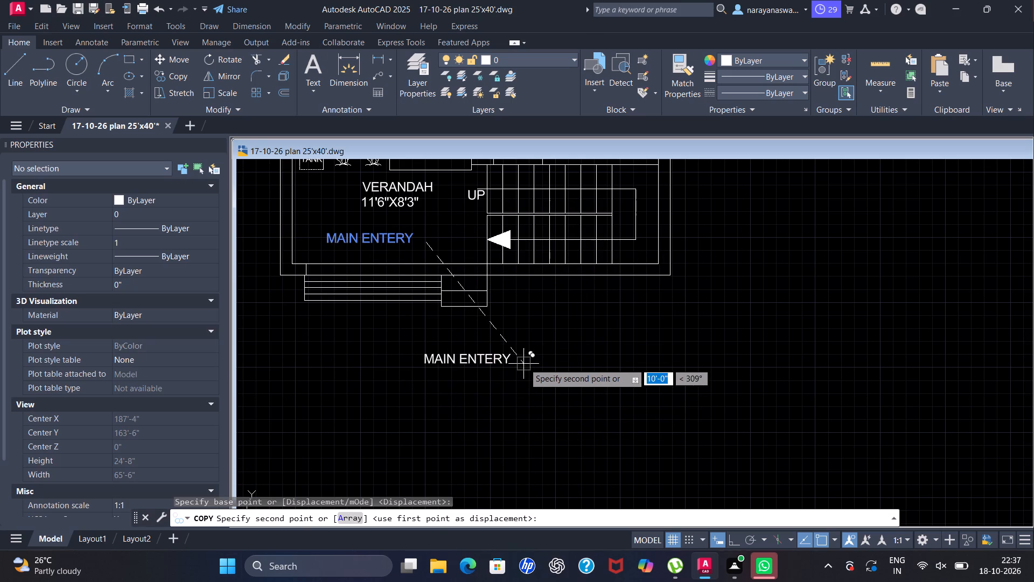
left_click(527, 341)
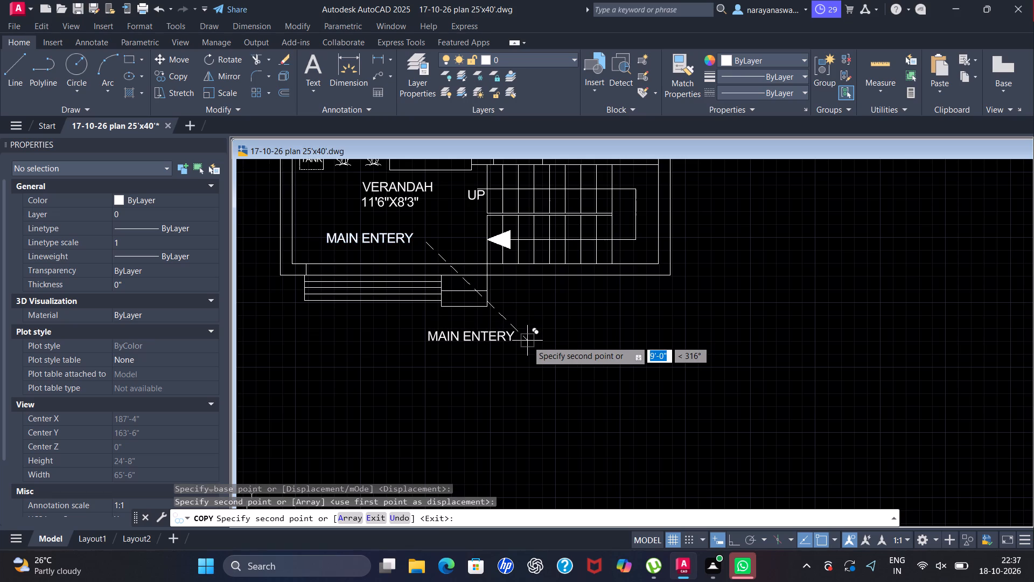
key("Escape")
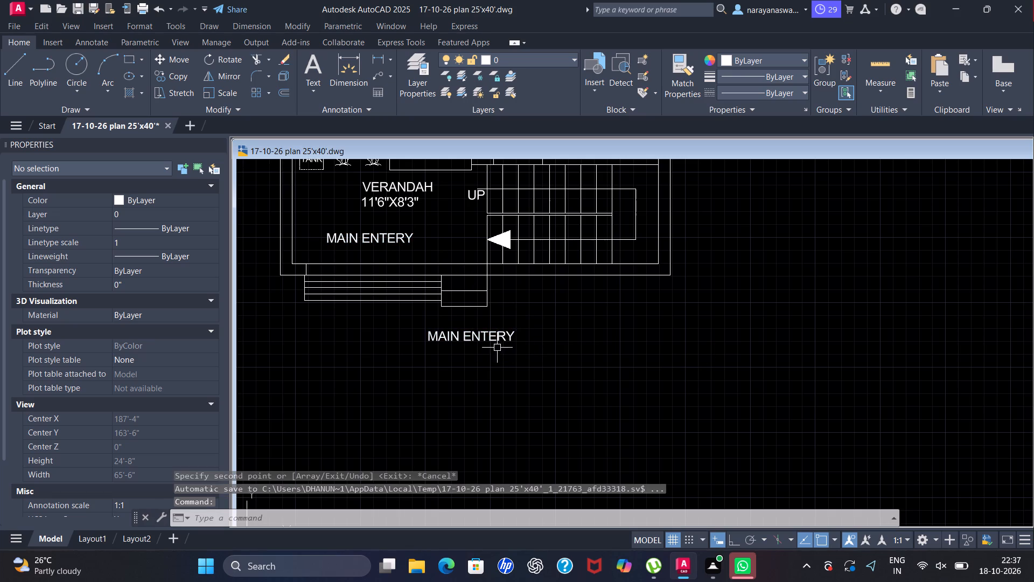
Replace the text of the copied MAIN ENTERY label below the entrance steps with PLAN.
double_click(488, 341)
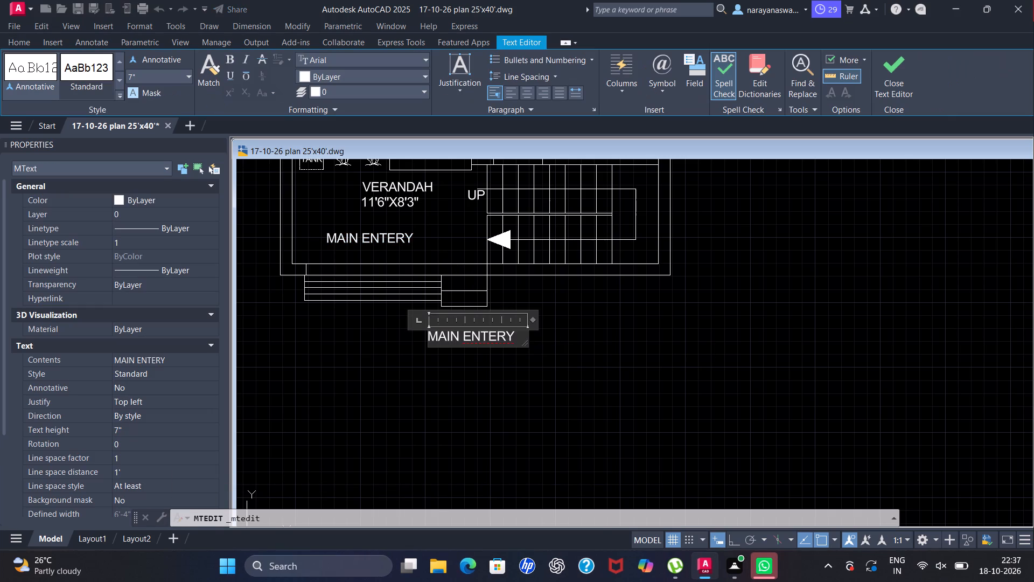
left_click(519, 338)
key("BackSpace")
key("BackSpace")
key("BackSpace")
key("BackSpace")
key("BackSpace")
key("BackSpace")
key("BackSpace")
key("BackSpace")
key("BackSpace")
key("BackSpace")
key("BackSpace")
key("BackSpace")
key("BackSpace")
key("BackSpace")
key("BackSpace")
key("BackSpace")
key("BackSpace")
key("BackSpace")
key("BackSpace")
key("BackSpace")
type("PLAN")
key("Return")
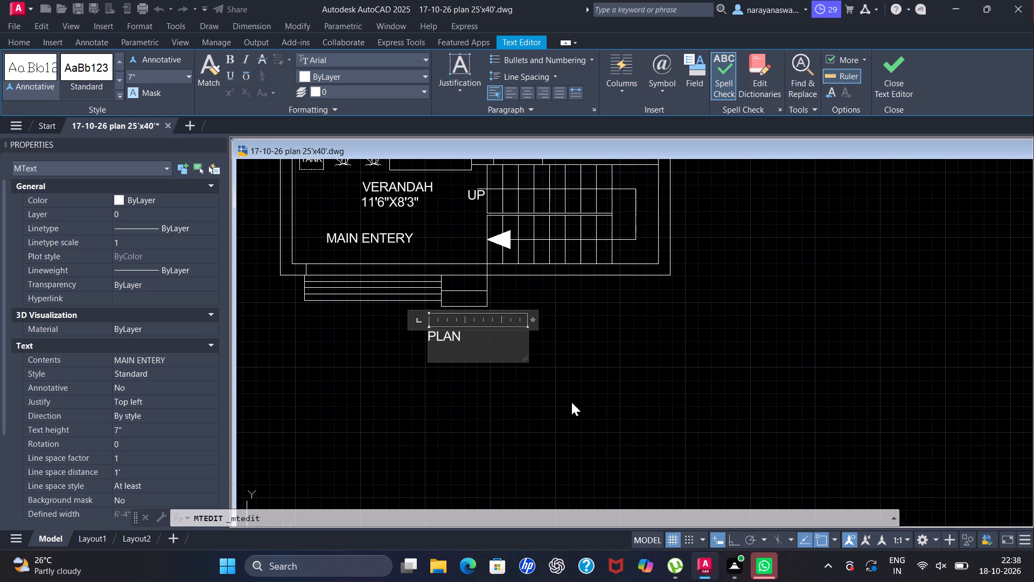
left_click(586, 392)
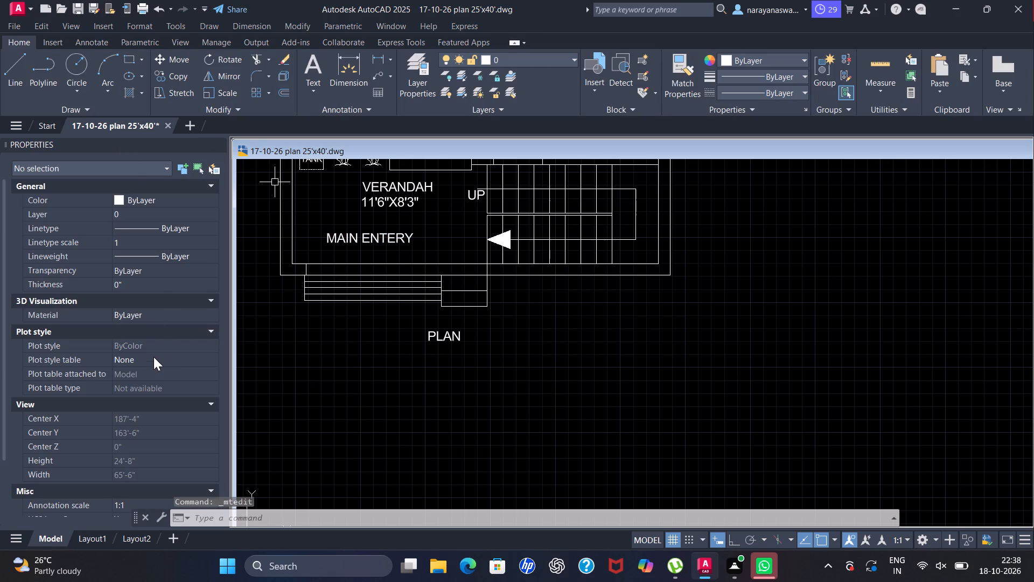
Set the text height of the PLAN label below the entrance steps to 20".
scroll(139, 344, "down", 3)
left_click(459, 336)
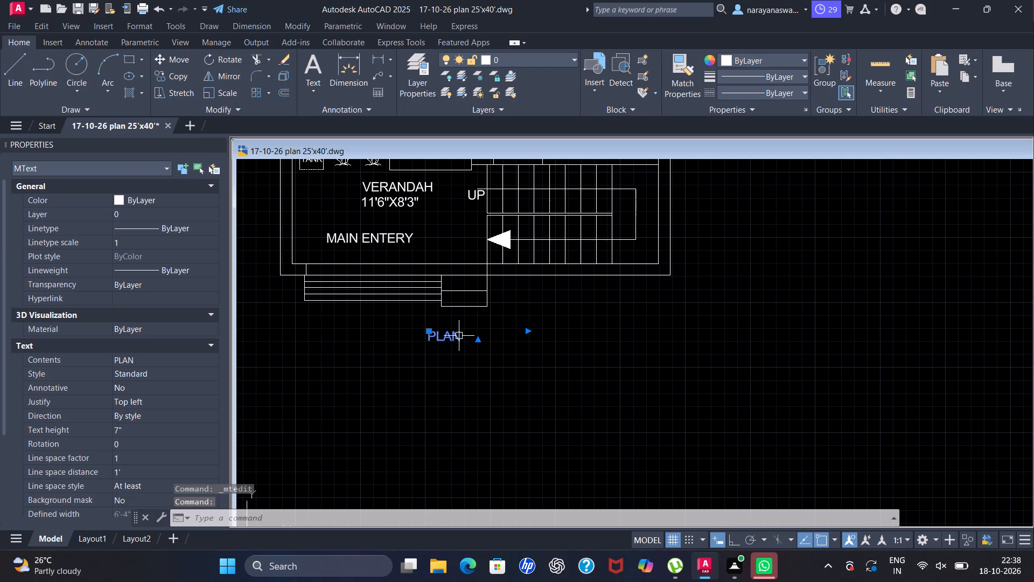
key("ctrl+1")
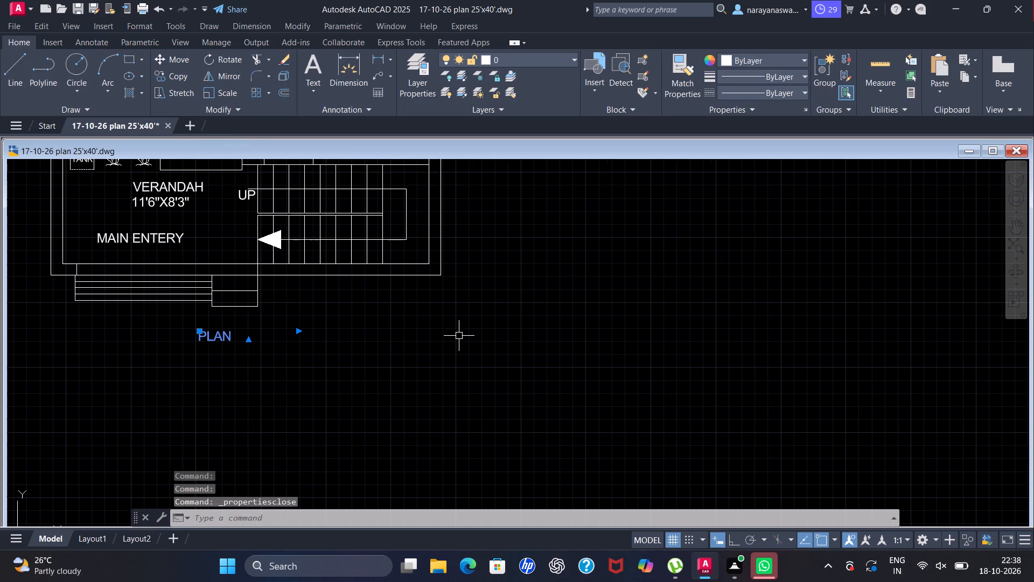
key("ctrl+1")
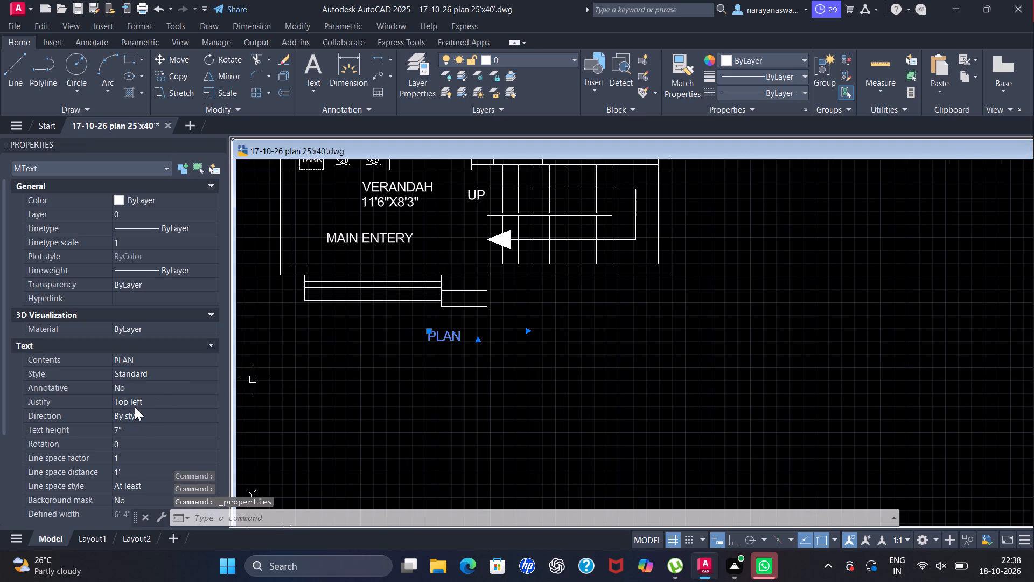
left_click(134, 424)
key("BackSpace")
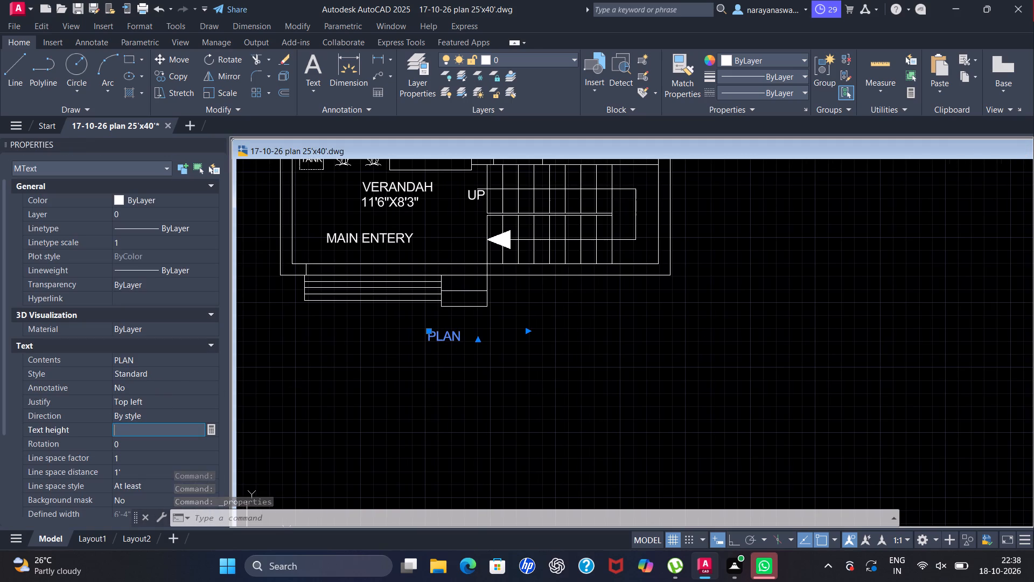
type("20")
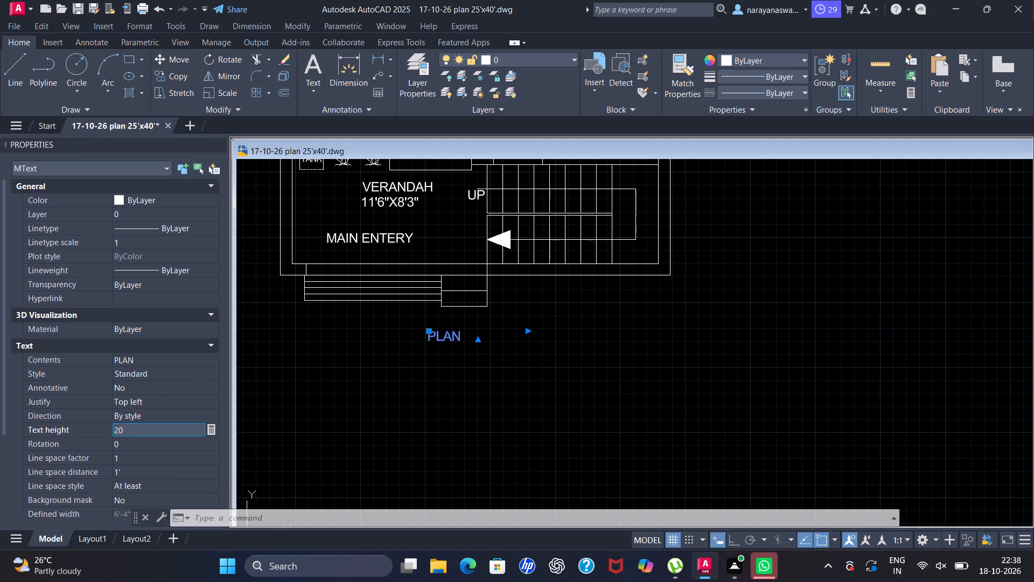
key("Return")
key("Escape")
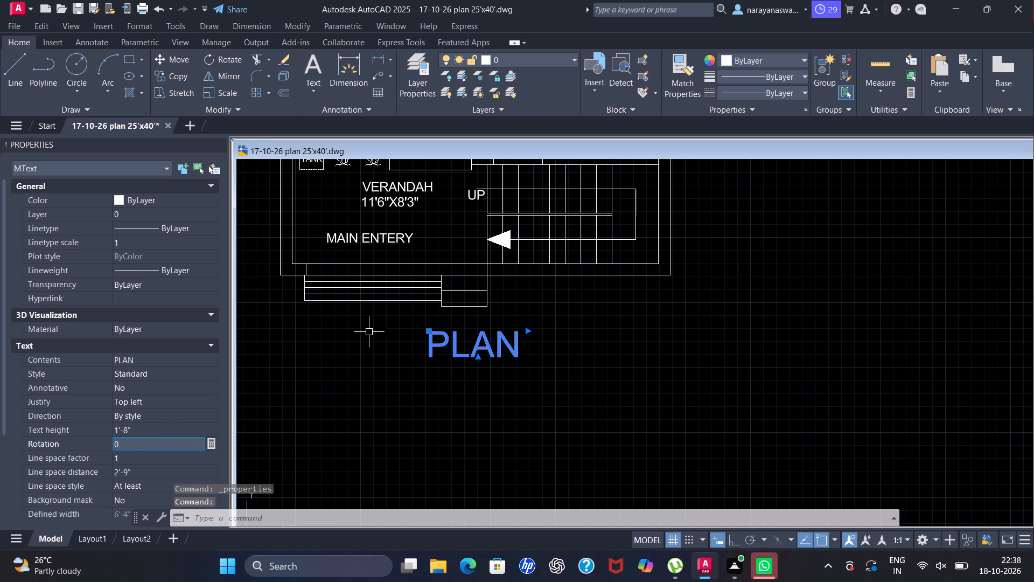
key("Escape")
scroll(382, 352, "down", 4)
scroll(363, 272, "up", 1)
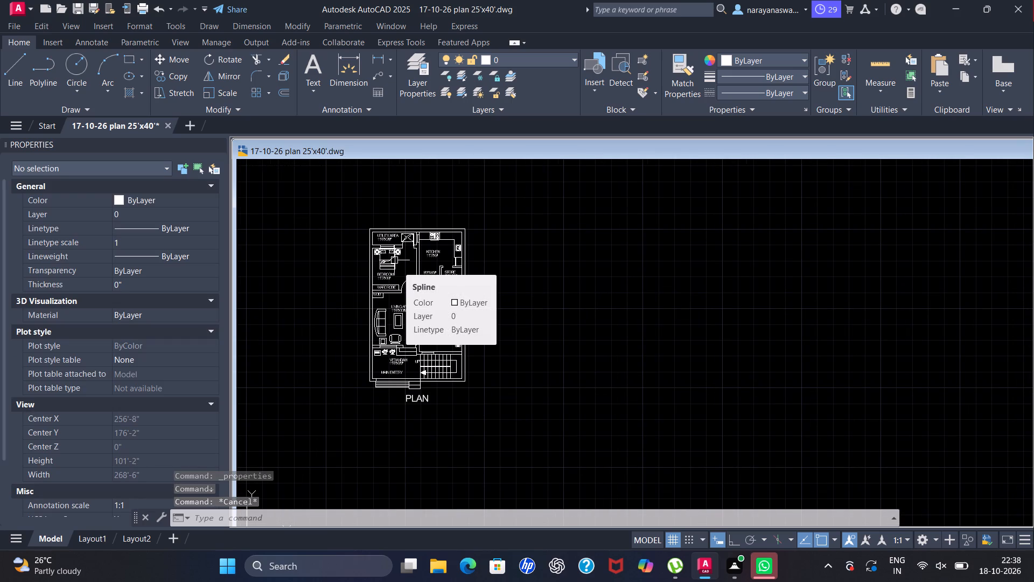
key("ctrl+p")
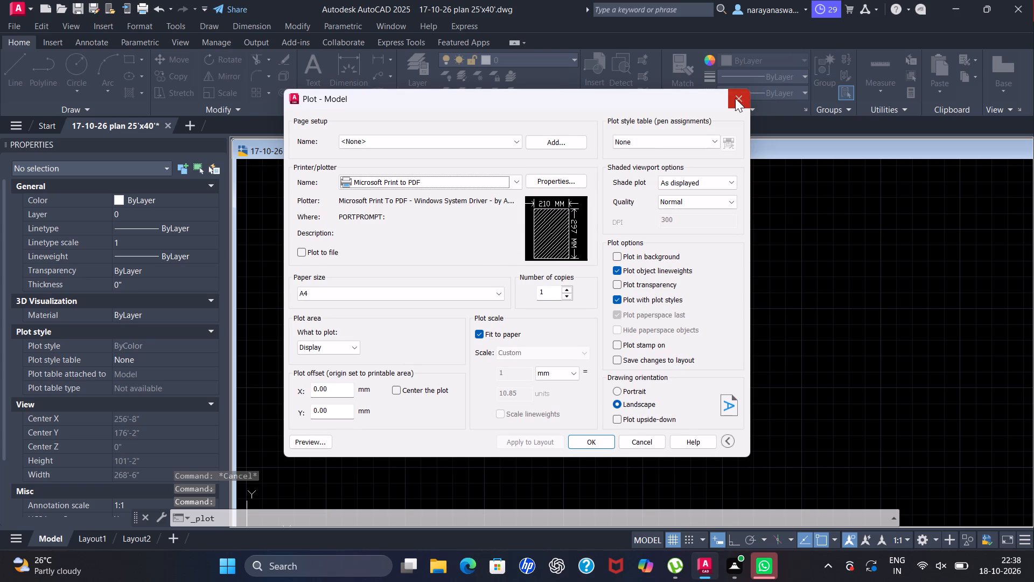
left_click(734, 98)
Add a linear dimension across the plan's full width between the top outer wall corners, placed about 1'-6" above the wall.
scroll(352, 209, "up", 3)
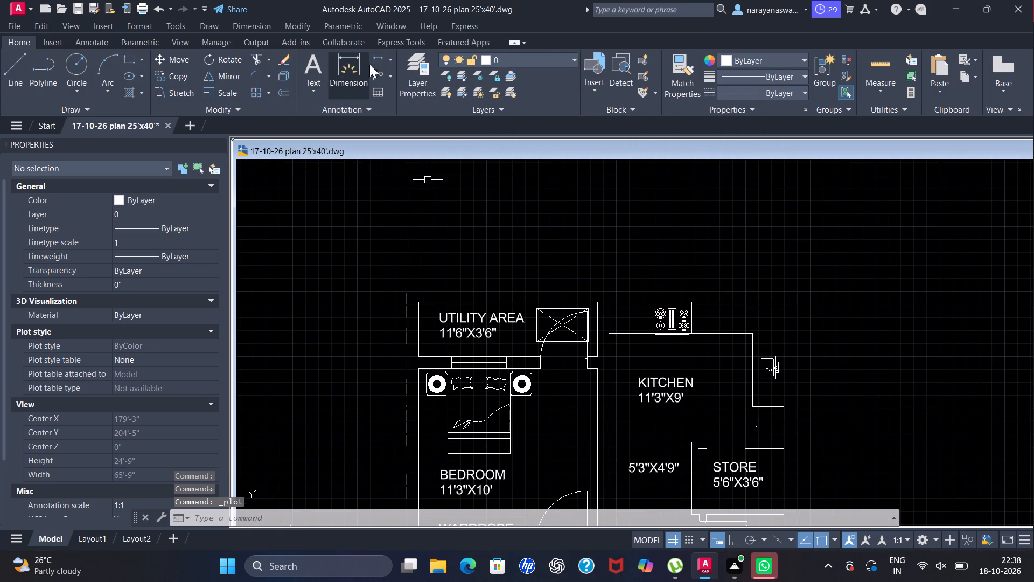
left_click(375, 59)
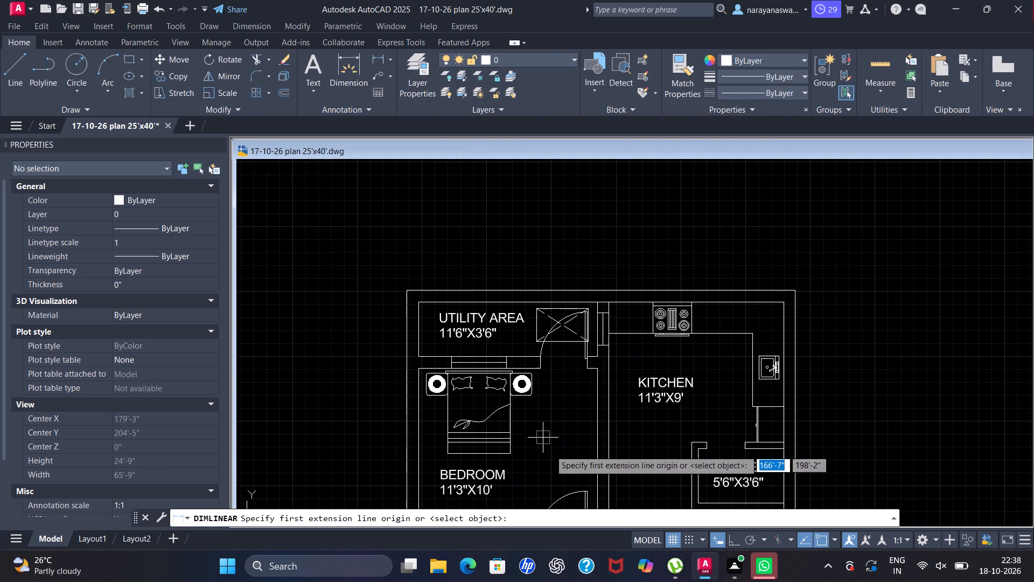
scroll(402, 273, "up", 2)
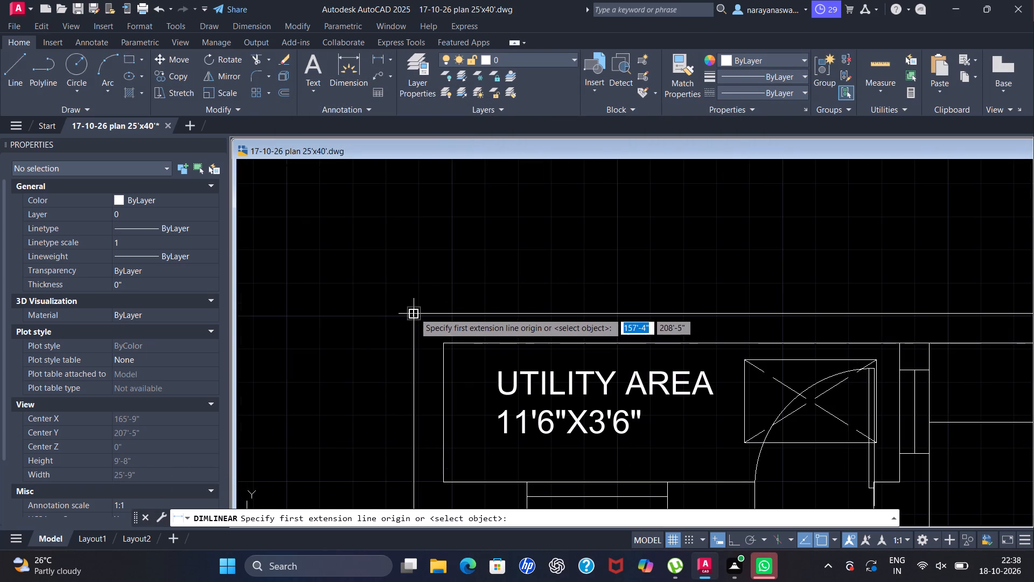
left_click(414, 313)
scroll(586, 318, "down", 1)
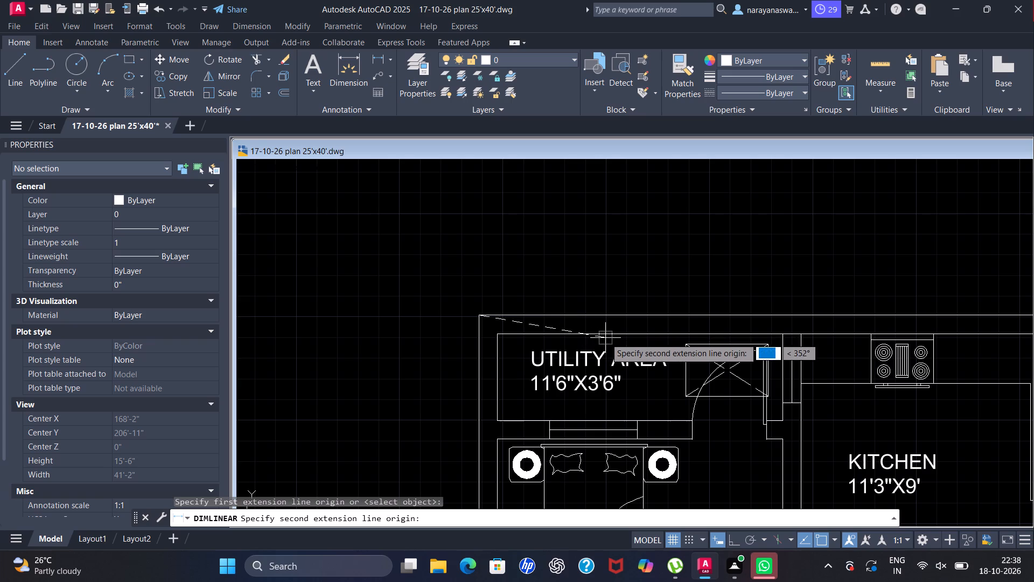
scroll(605, 338, "down", 6)
scroll(628, 336, "up", 4)
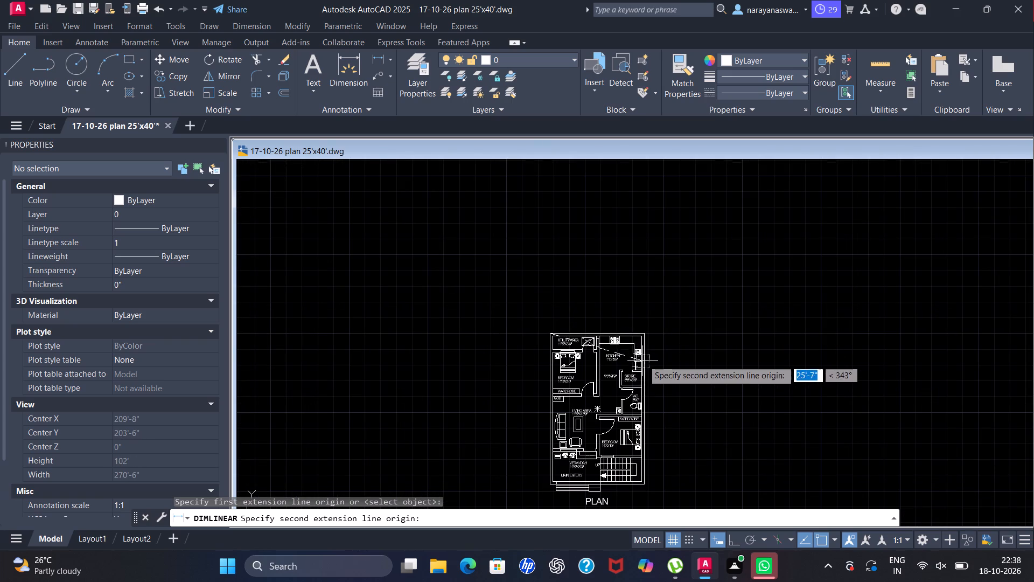
scroll(644, 354, "up", 2)
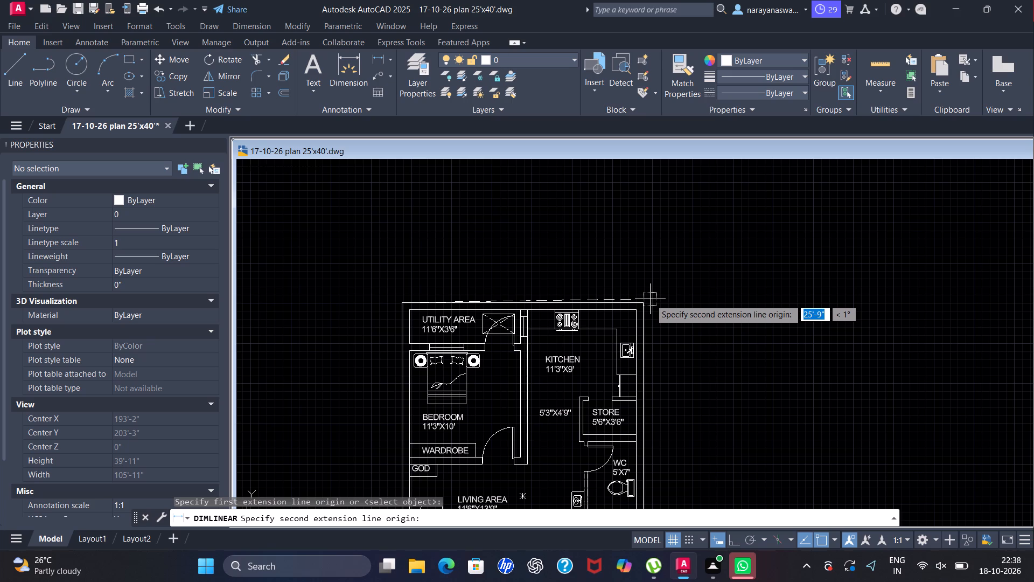
scroll(649, 300, "up", 3)
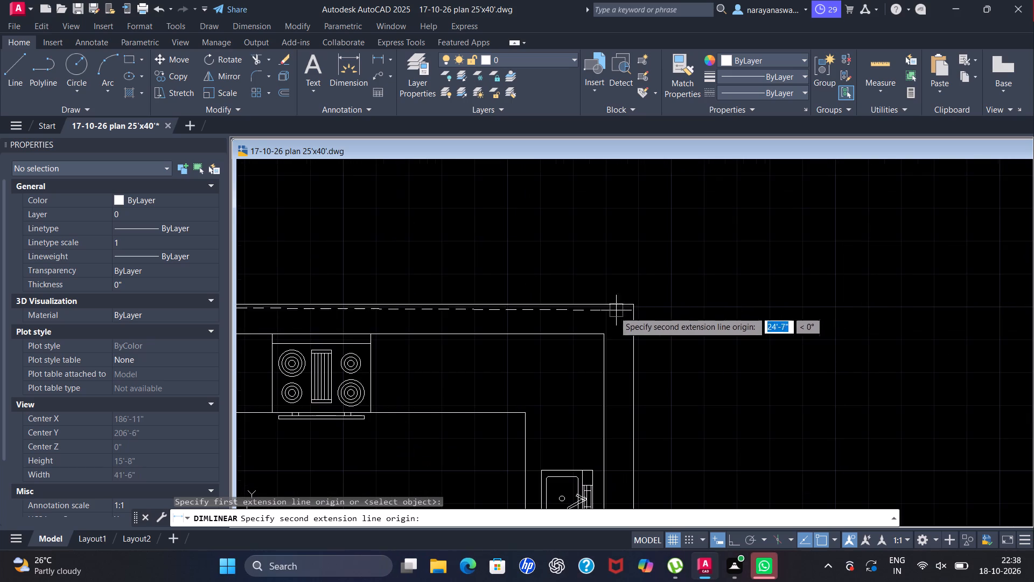
scroll(584, 302, "up", 2)
left_click(704, 308)
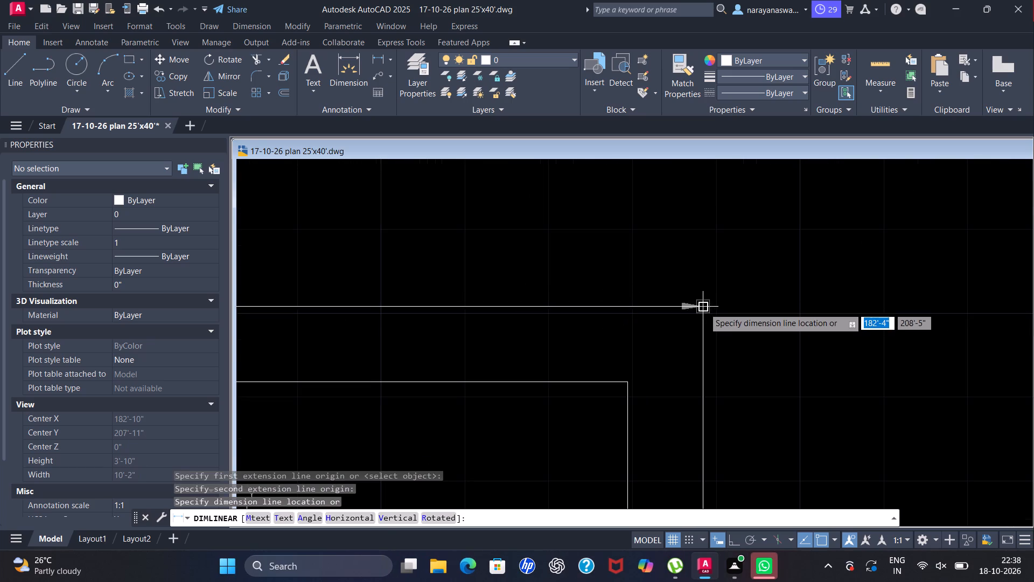
scroll(704, 307, "down", 4)
left_click(707, 284)
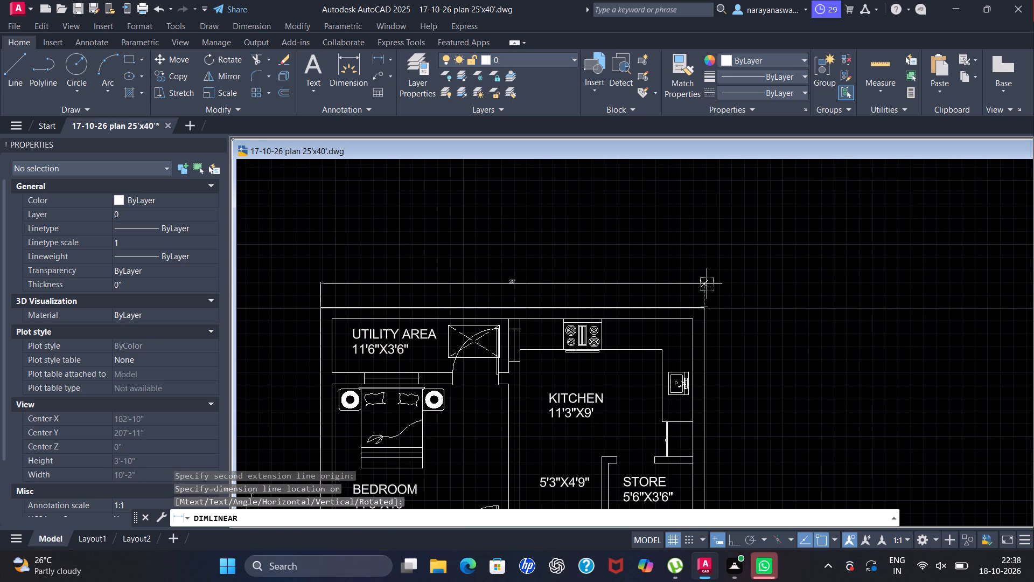
Set the text height of the overall width dimension above the plan to 10".
scroll(294, 112, "down", 1)
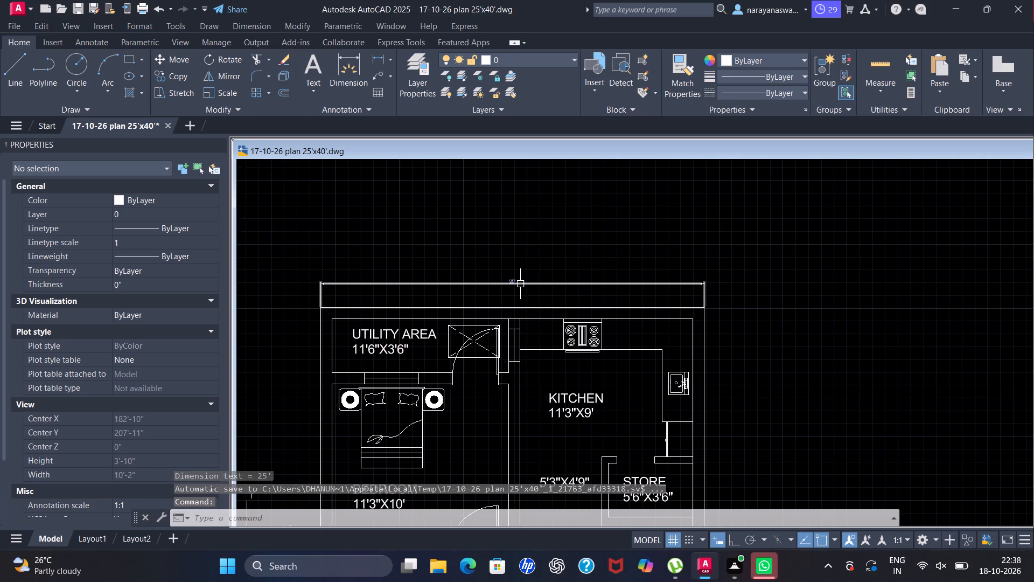
left_click(520, 284)
key("ctrl+1")
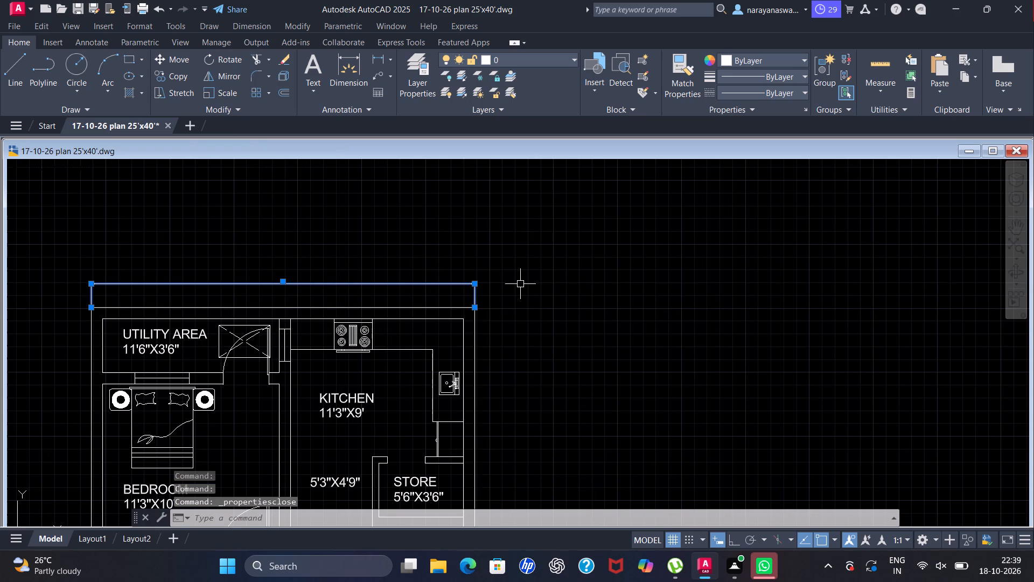
key("ctrl+1")
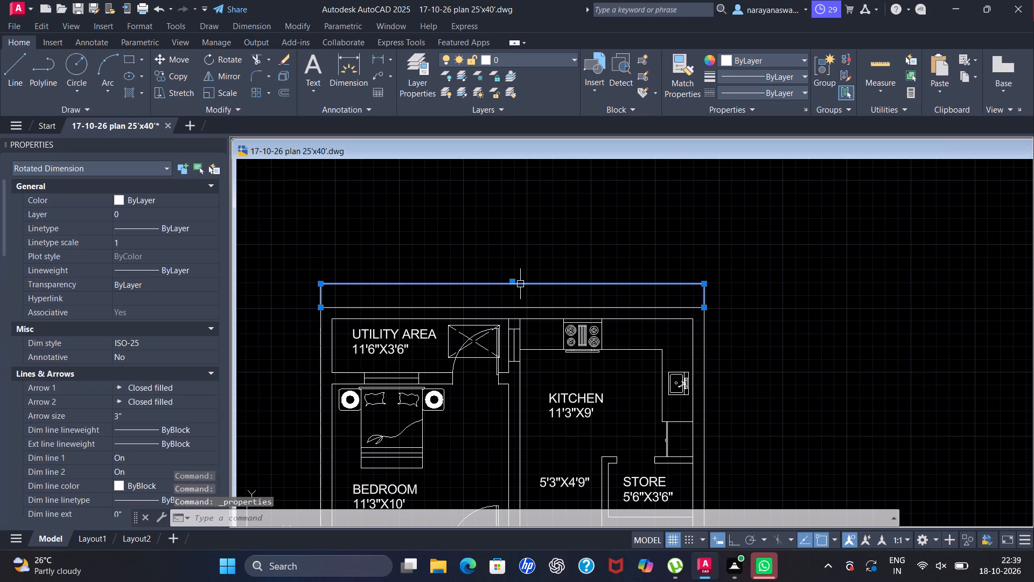
scroll(78, 0, "down", 2)
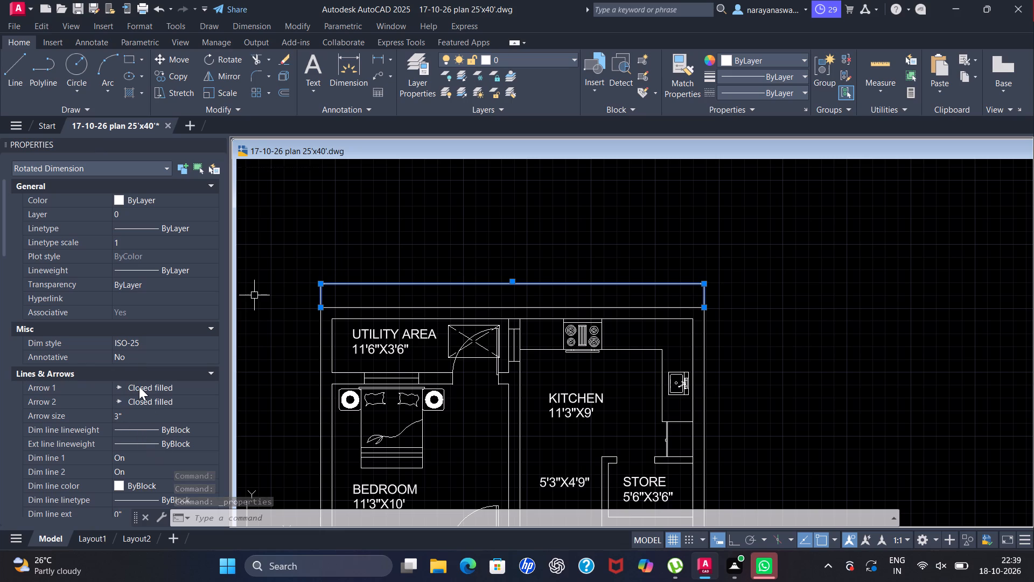
scroll(153, 309, "down", 2)
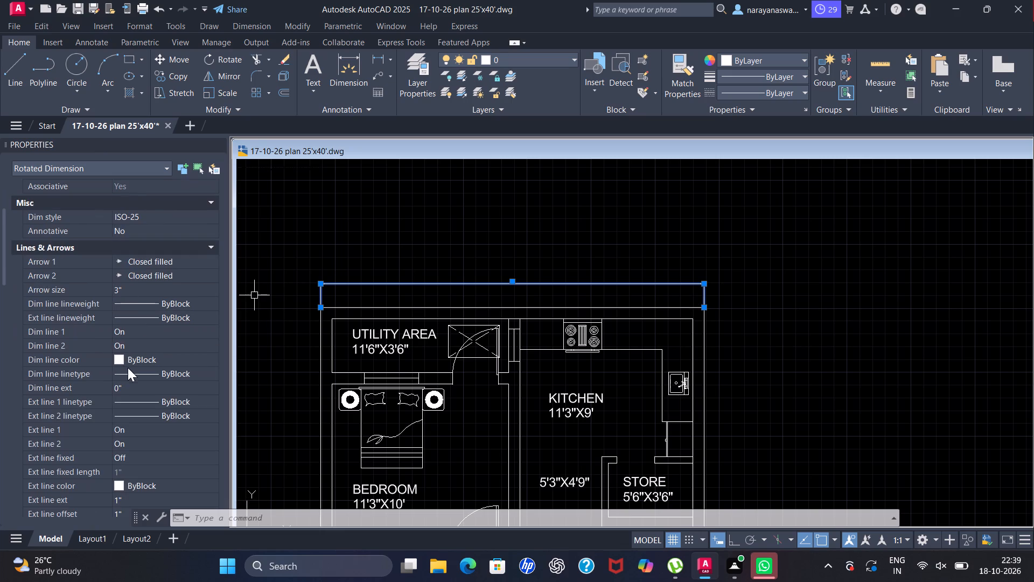
scroll(118, 300, "down", 1)
scroll(131, 350, "down", 1)
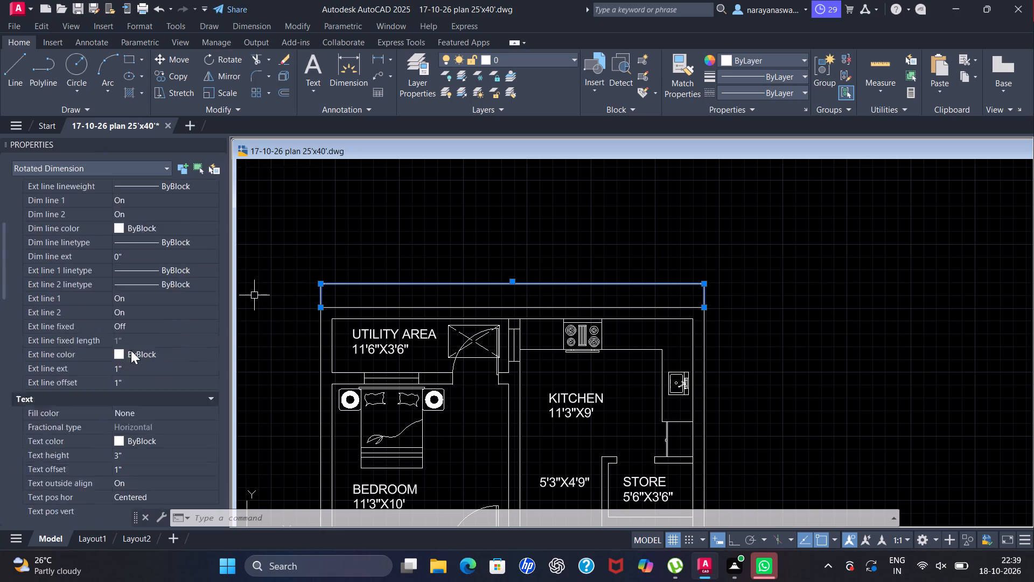
scroll(131, 350, "down", 3)
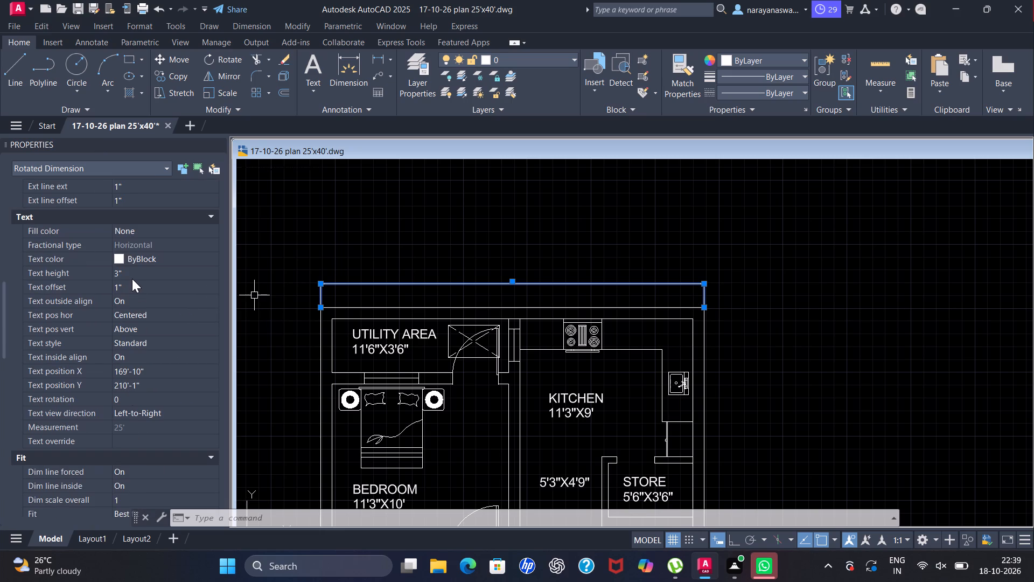
left_click(133, 275)
key("BackSpace")
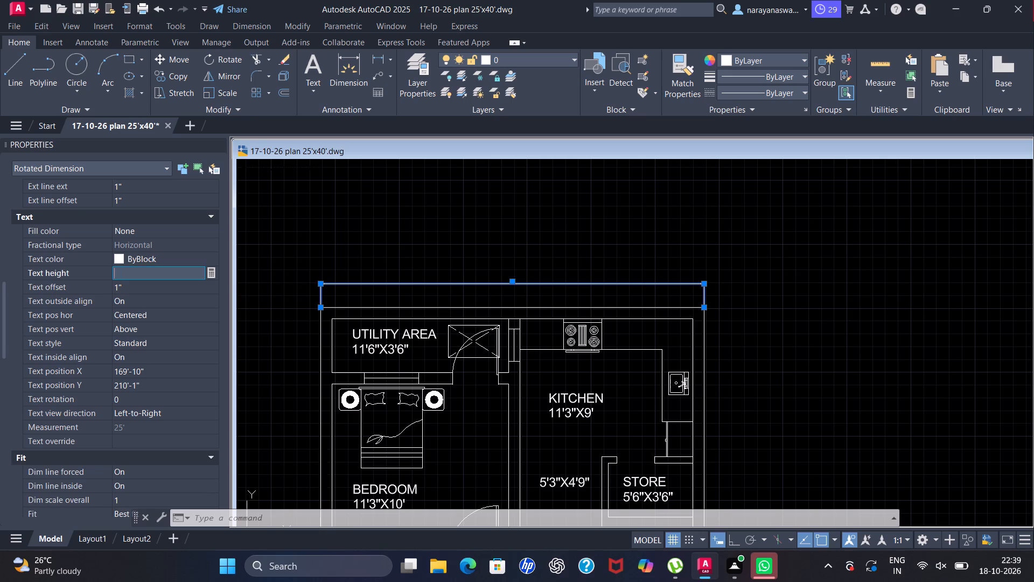
type("1-")
key("Return")
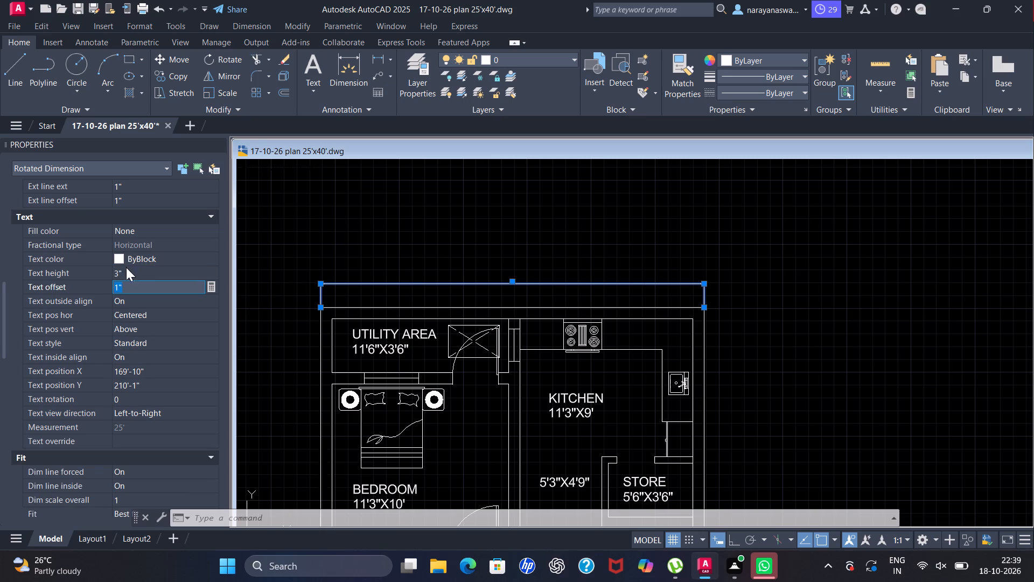
left_click(134, 271)
key("1")
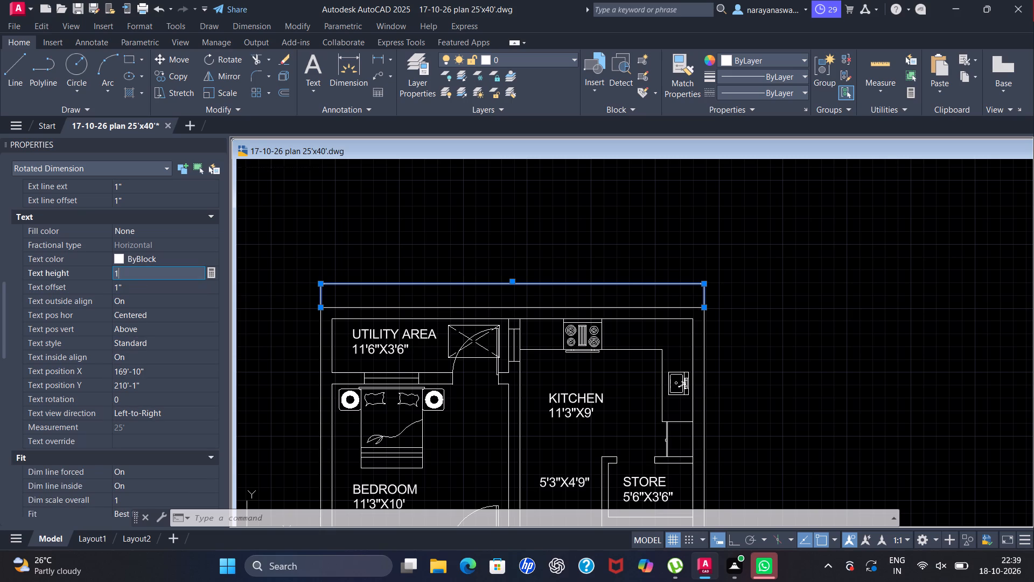
key("0")
key("Return")
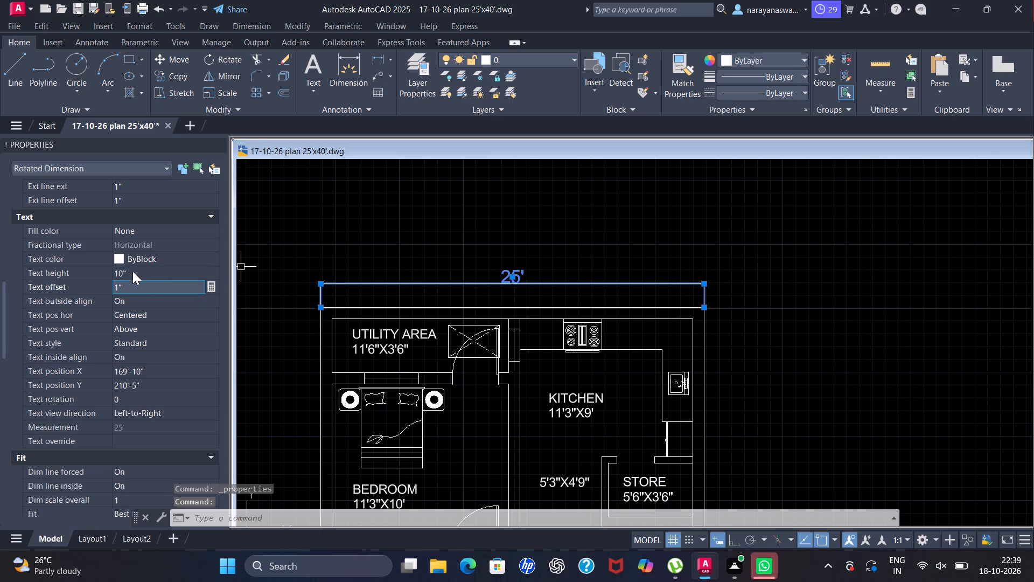
scroll(404, 229, "down", 3)
key("Escape")
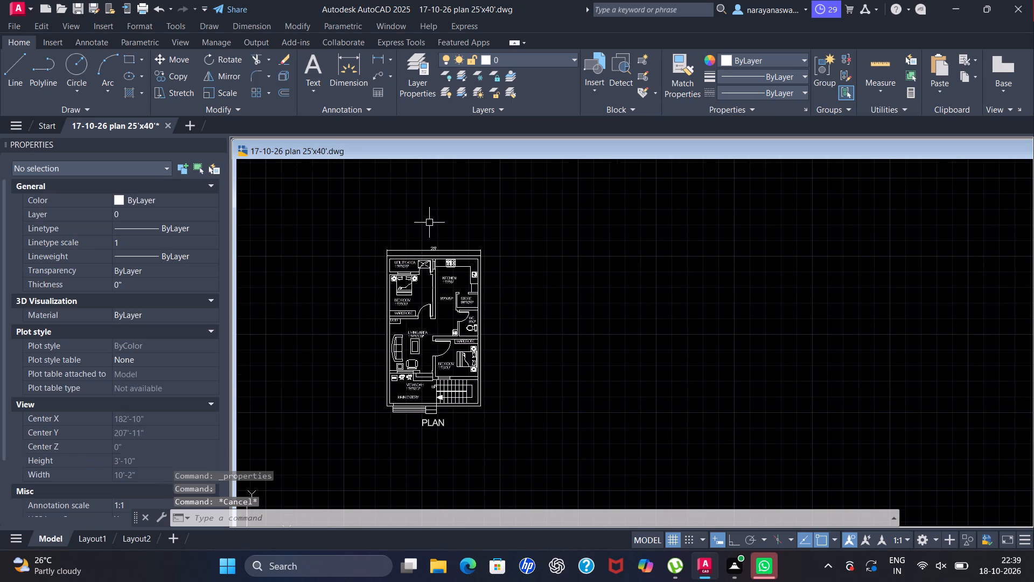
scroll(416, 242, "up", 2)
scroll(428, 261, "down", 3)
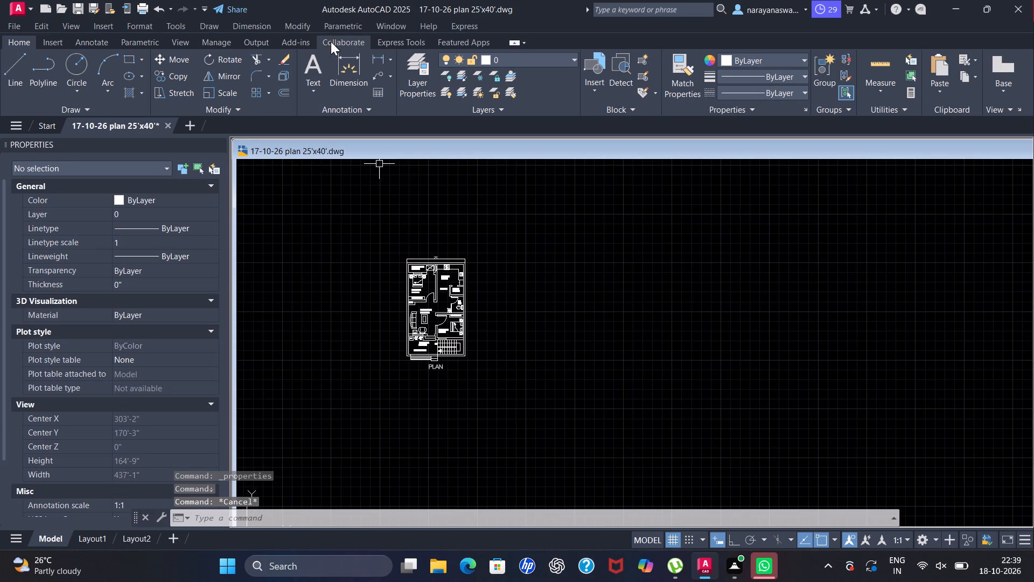
Add a vertical linear dimension along the plan's full depth between the left outer wall corners, placed just outside the wall.
left_click(378, 58)
scroll(430, 292, "up", 3)
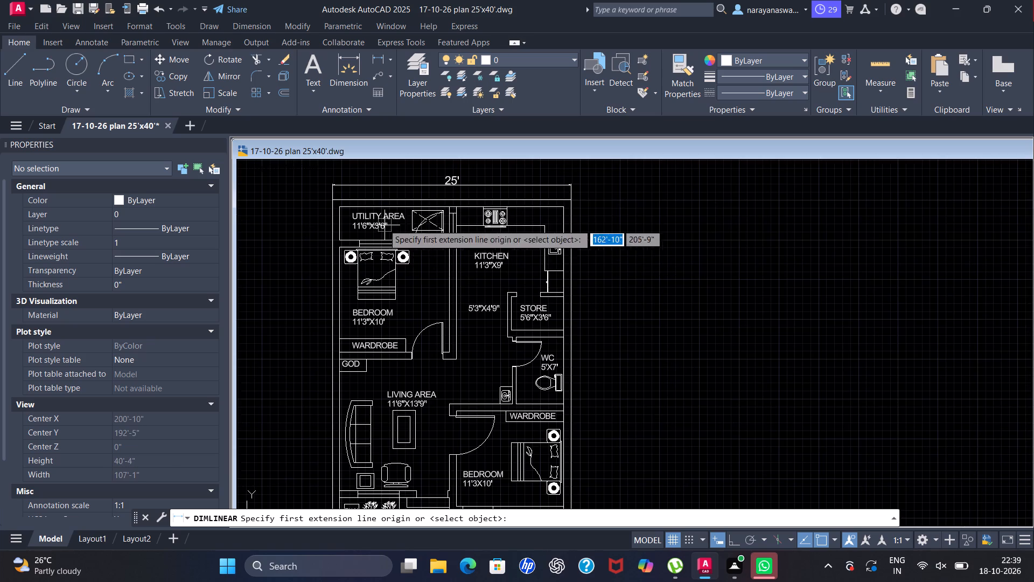
scroll(326, 212, "up", 4)
scroll(337, 197, "down", 2)
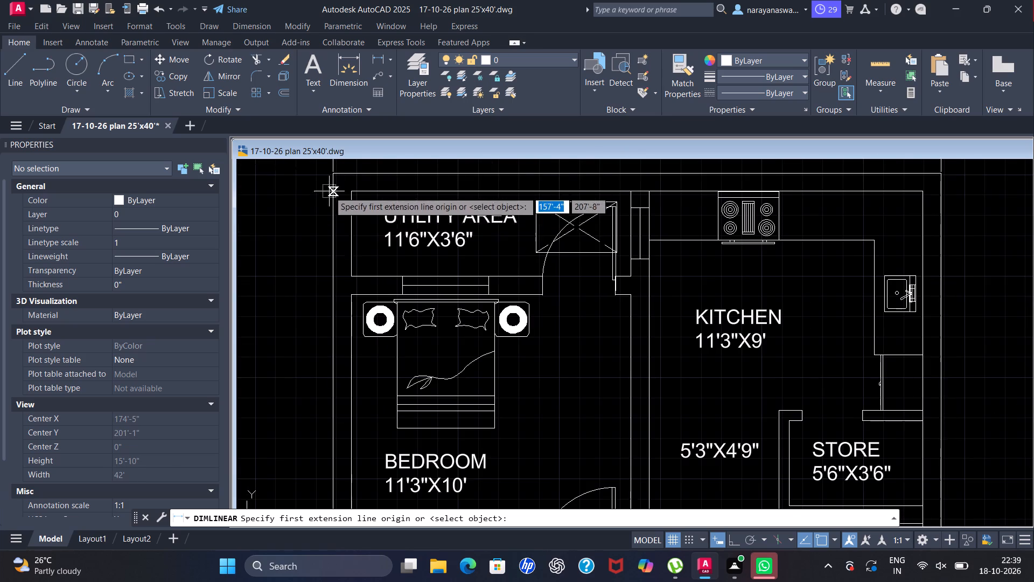
scroll(327, 216, "down", 2)
scroll(306, 184, "up", 4)
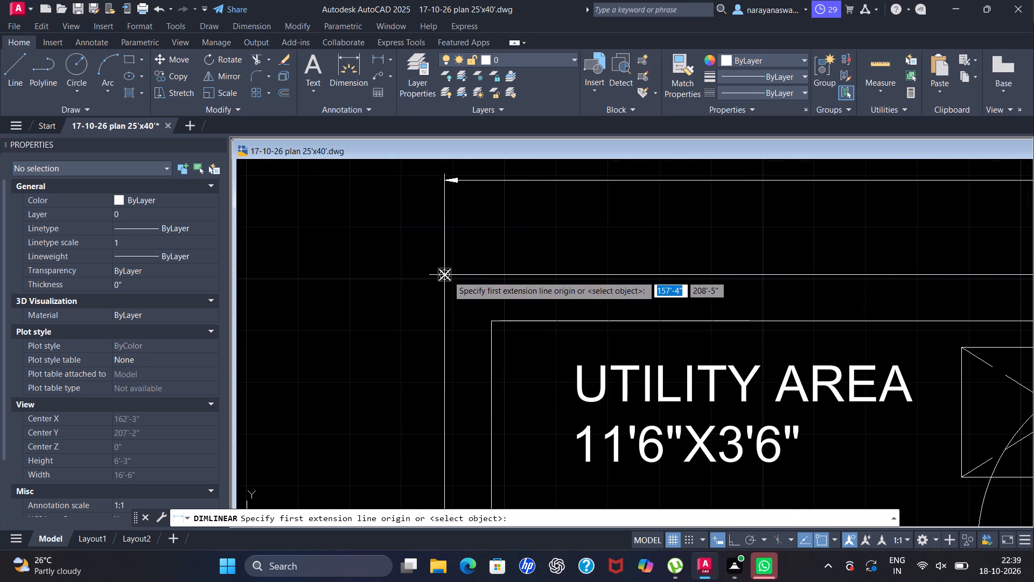
left_click(447, 275)
scroll(455, 232, "down", 6)
scroll(452, 408, "up", 4)
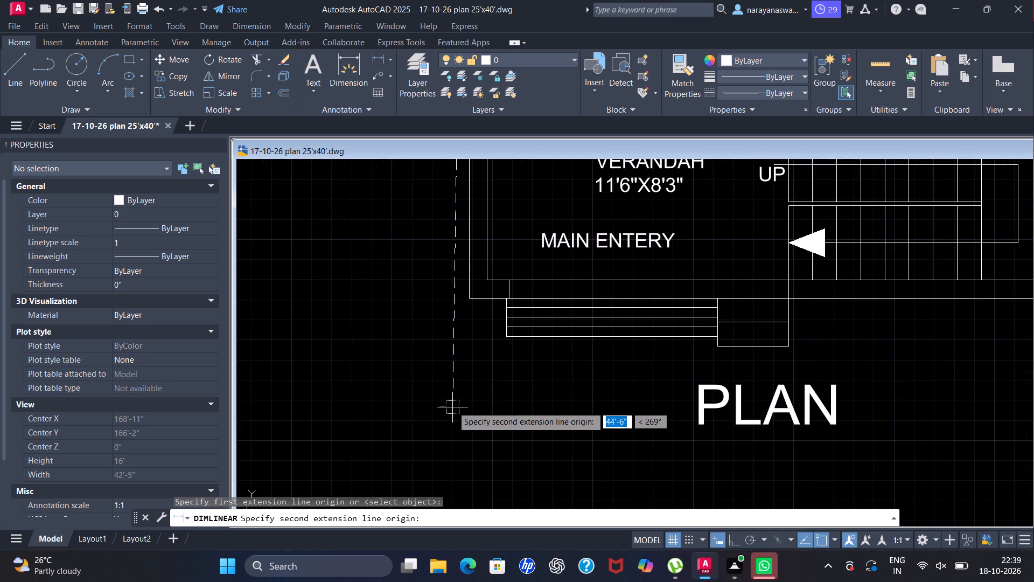
scroll(468, 292, "up", 4)
left_click(475, 328)
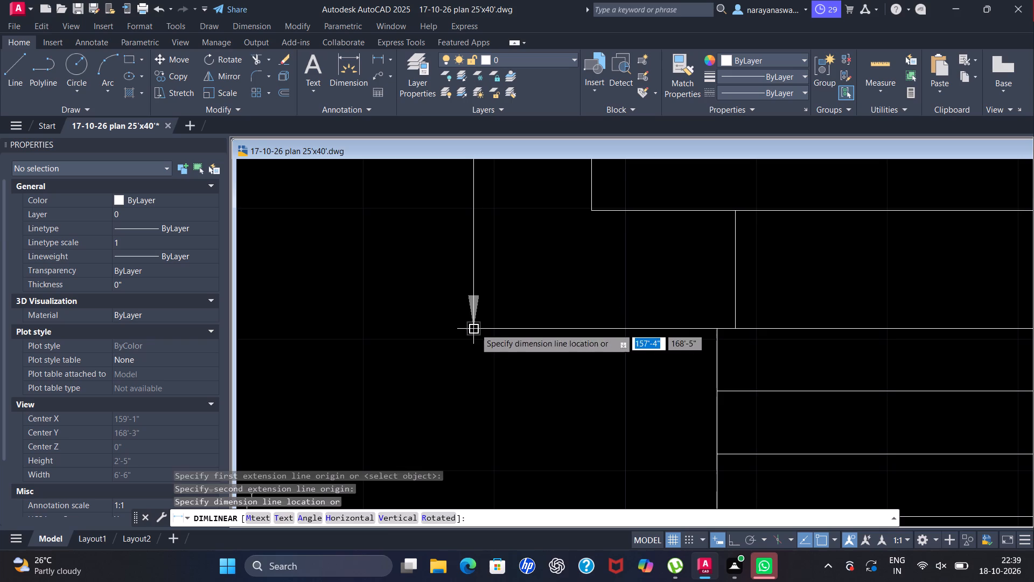
left_click(420, 328)
scroll(402, 366, "down", 4)
scroll(403, 262, "down", 4)
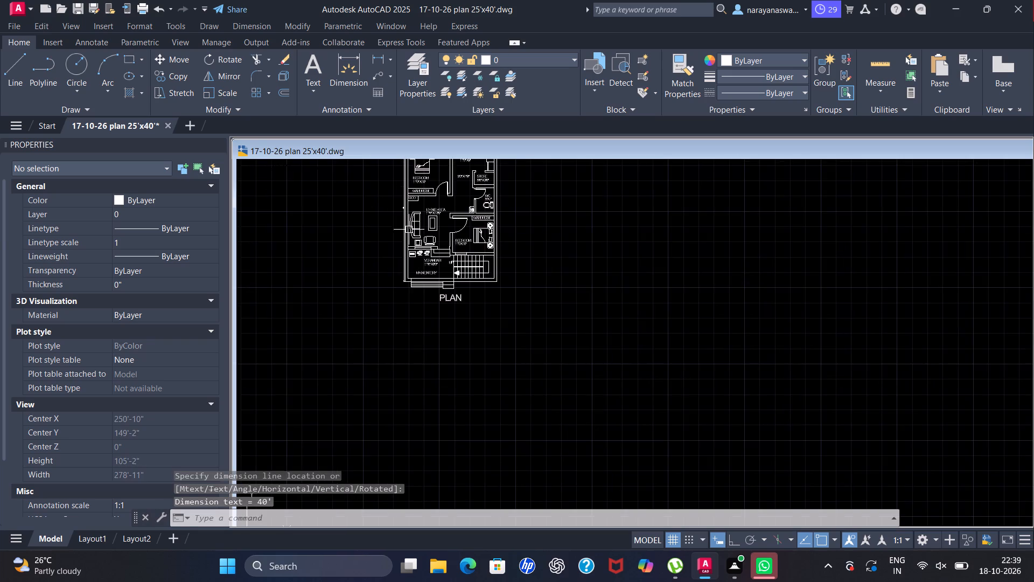
Set the text height of the overall depth dimension beside the left outer wall to 10".
scroll(403, 206, "up", 4)
scroll(433, 295, "up", 3)
scroll(400, 318, "down", 3)
scroll(381, 249, "up", 4)
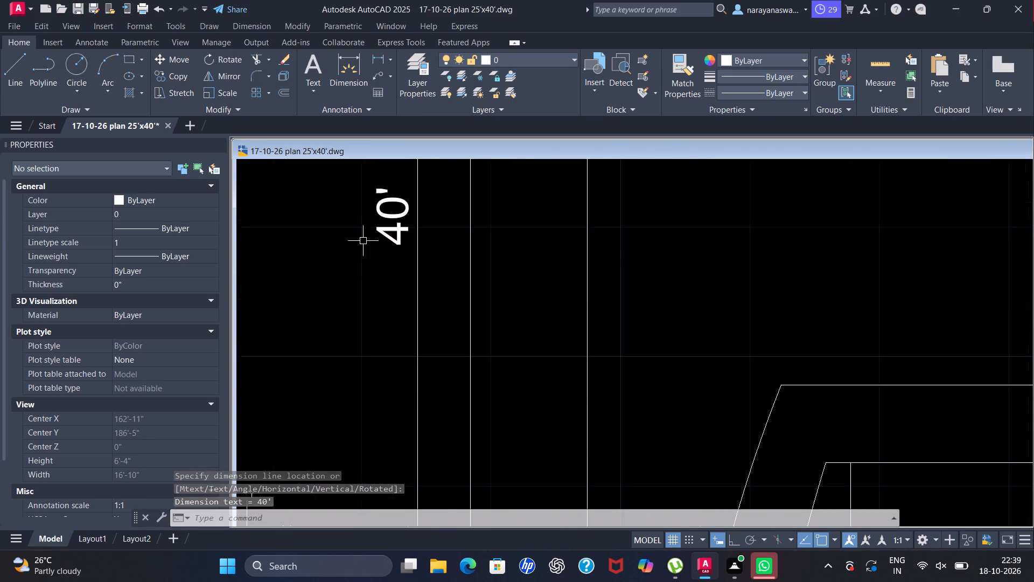
scroll(362, 289, "down", 4)
scroll(438, 313, "down", 3)
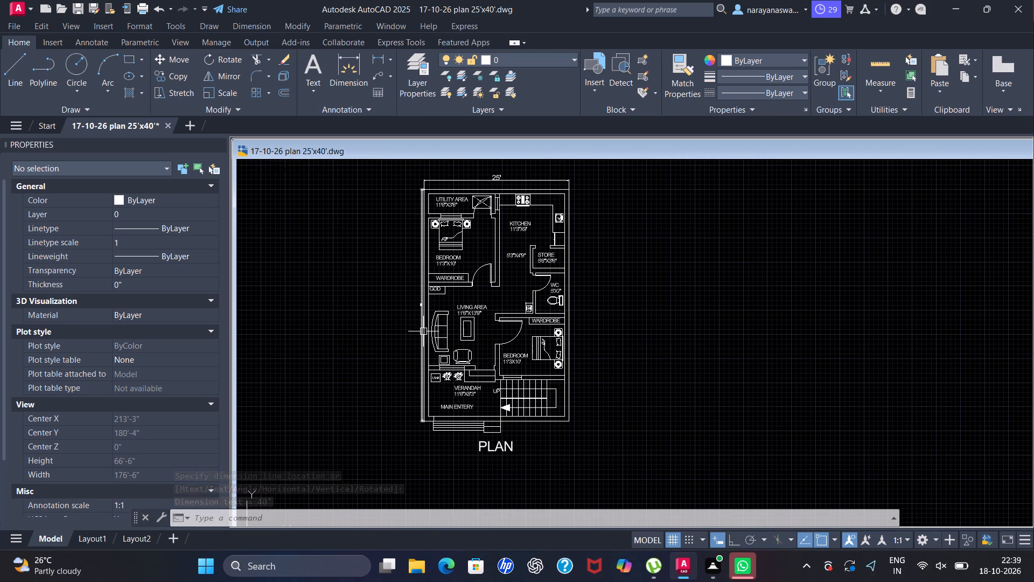
scroll(410, 315, "up", 5)
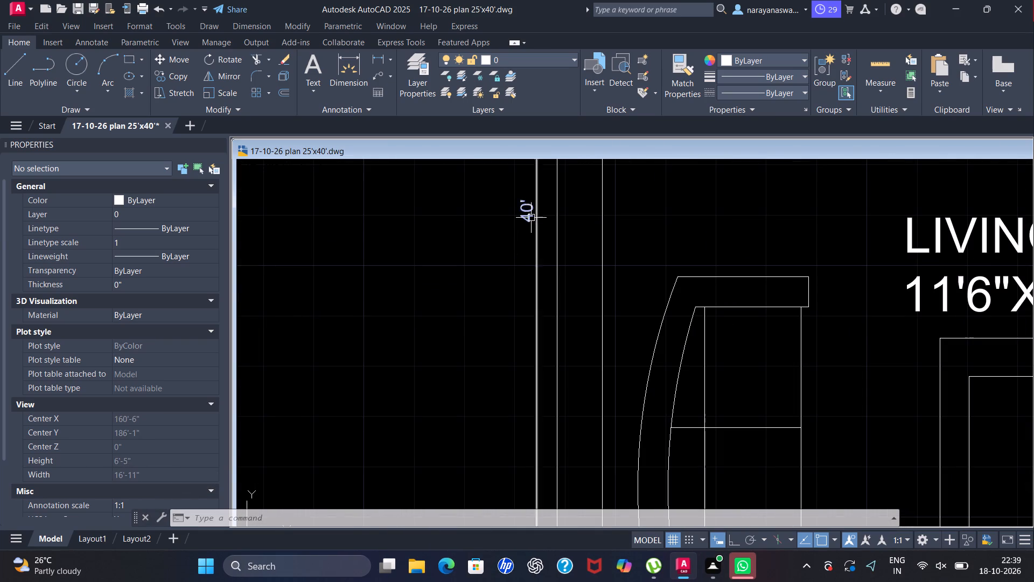
left_click(531, 218)
key("ctrl+1")
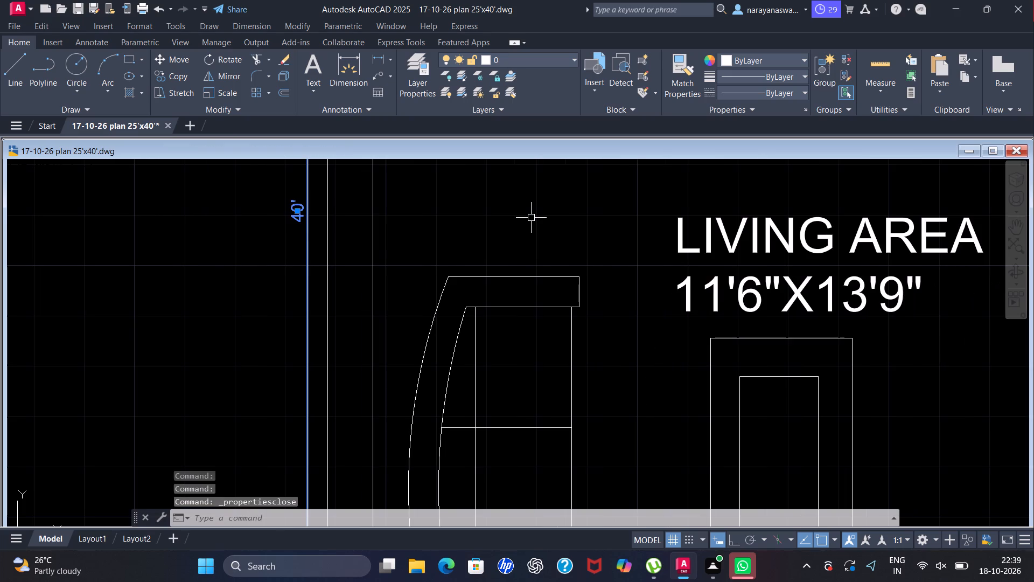
key("ctrl+1")
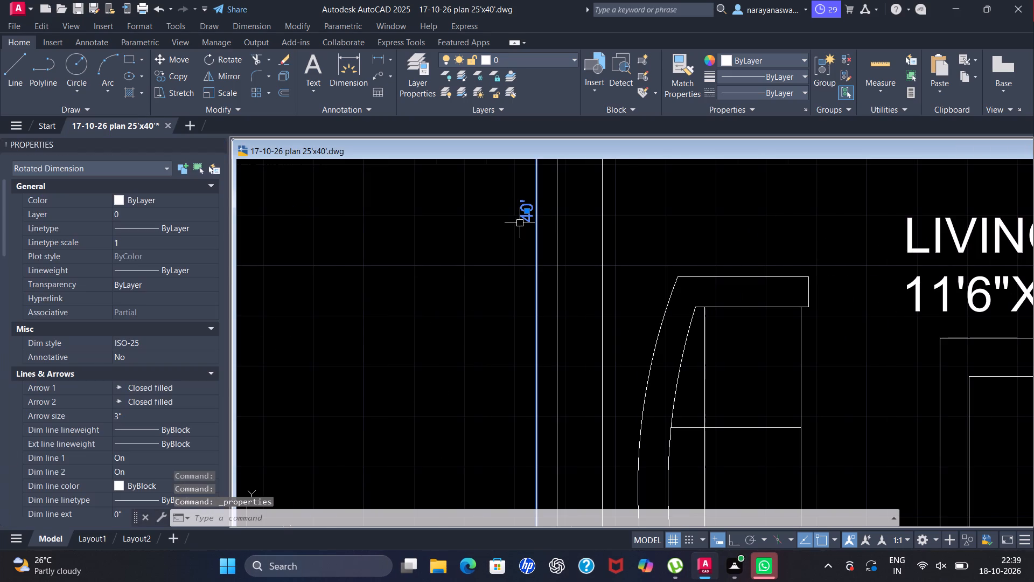
scroll(117, 313, "down", 6)
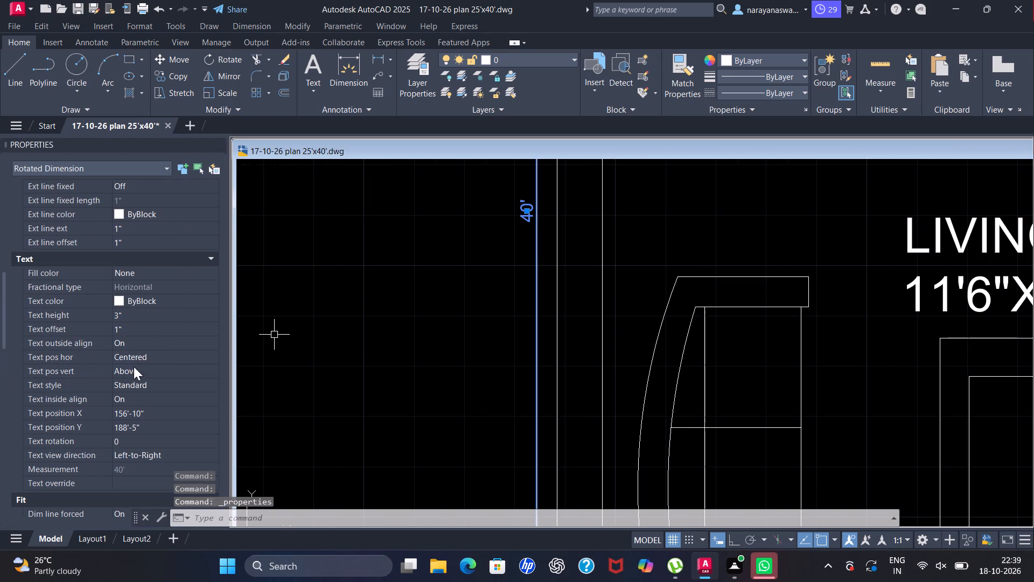
left_click(149, 310)
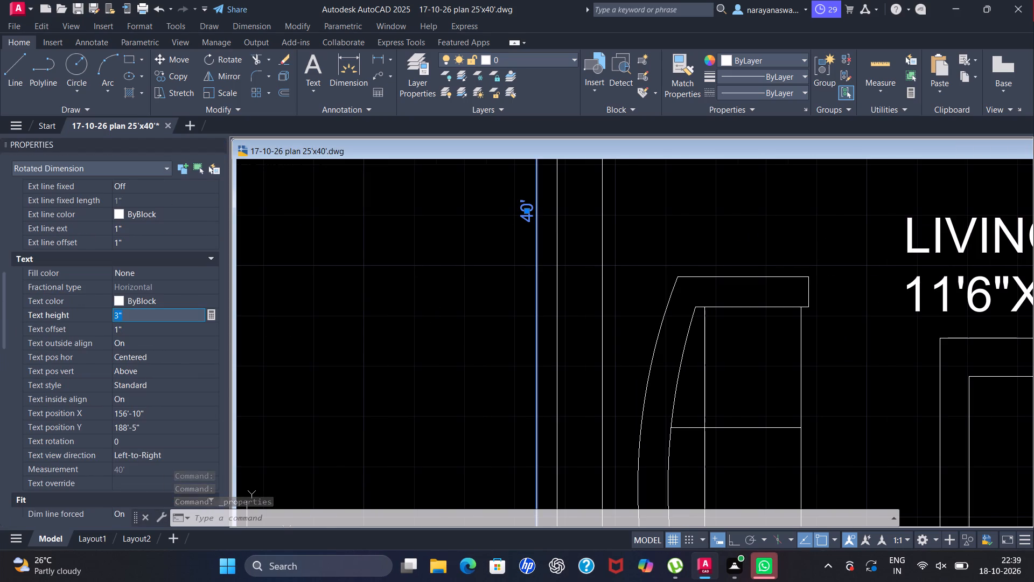
key("BackSpace")
type("10")
key("Return")
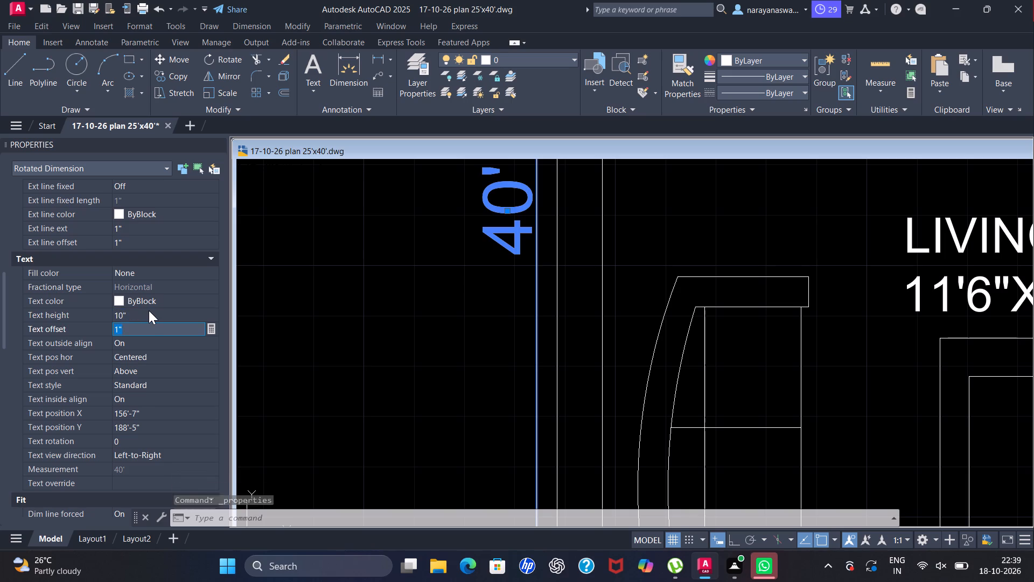
key("Escape")
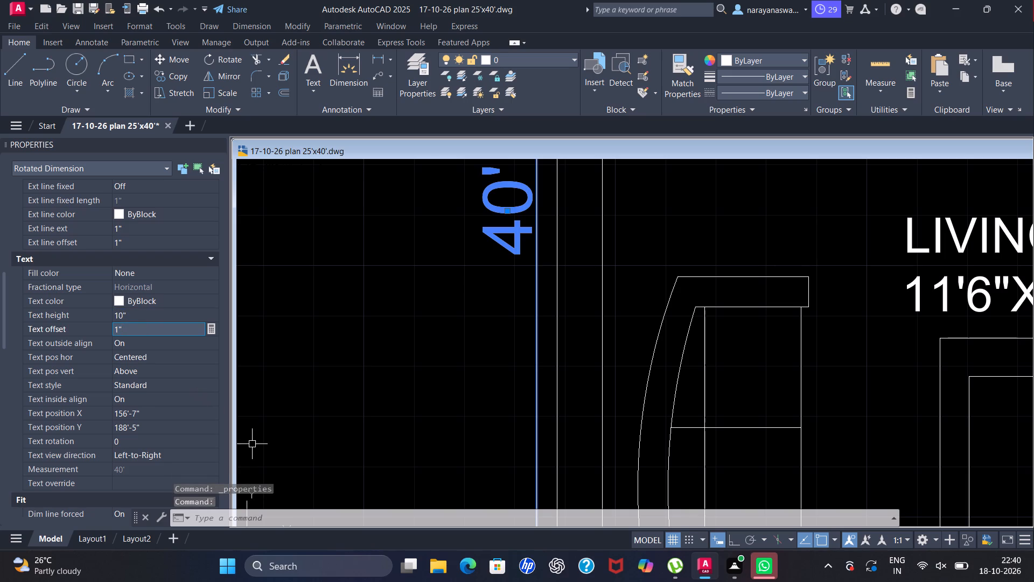
scroll(253, 442, "down", 5)
key("Escape")
Check the whole plan with its overall width and depth dimensions and the PLAN title.
scroll(418, 332, "down", 3)
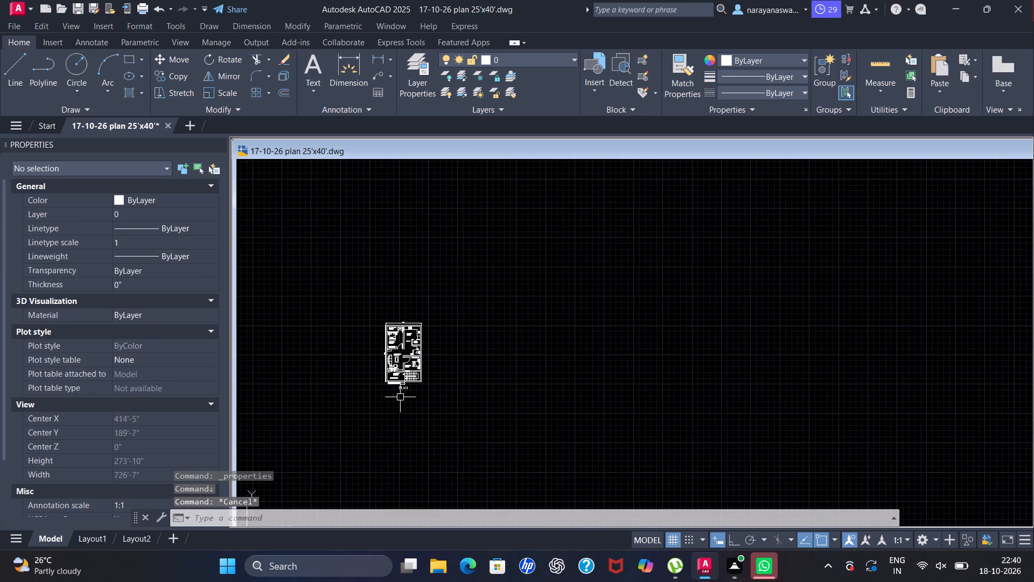
scroll(401, 401, "up", 2)
scroll(383, 288, "down", 1)
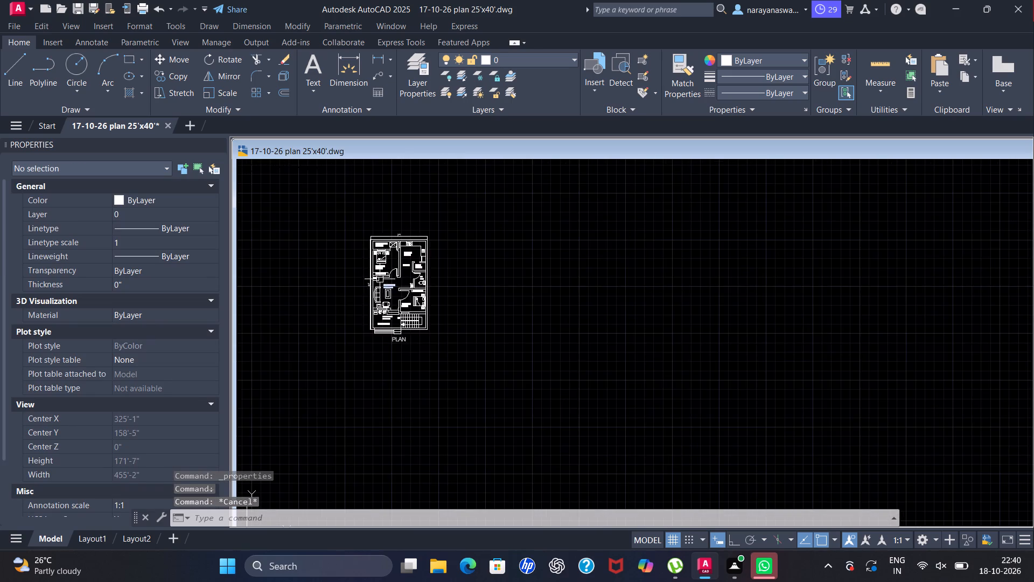
scroll(377, 228, "up", 2)
scroll(419, 253, "down", 2)
scroll(432, 379, "up", 1)
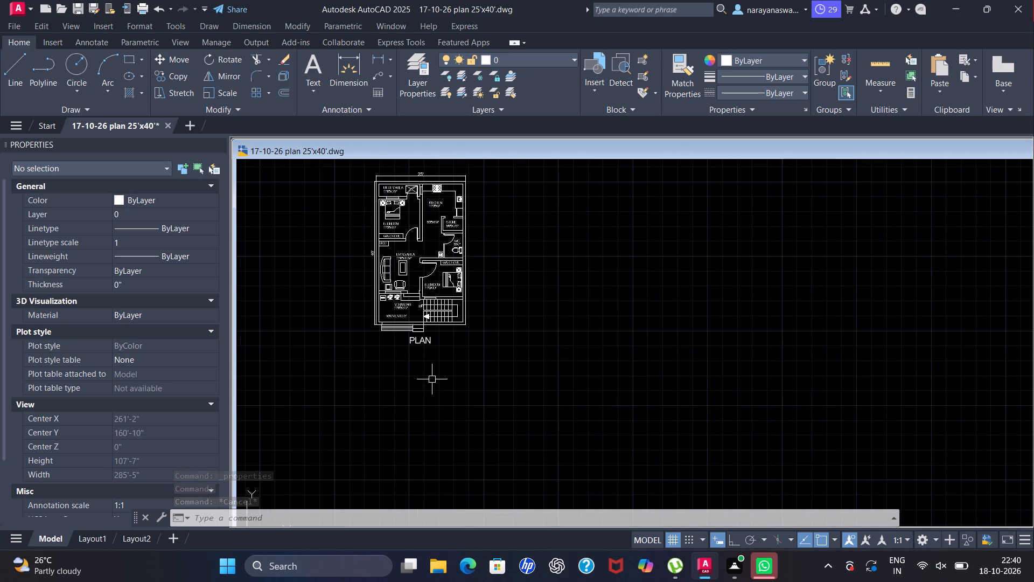
scroll(425, 376, "down", 1)
scroll(515, 255, "up", 1)
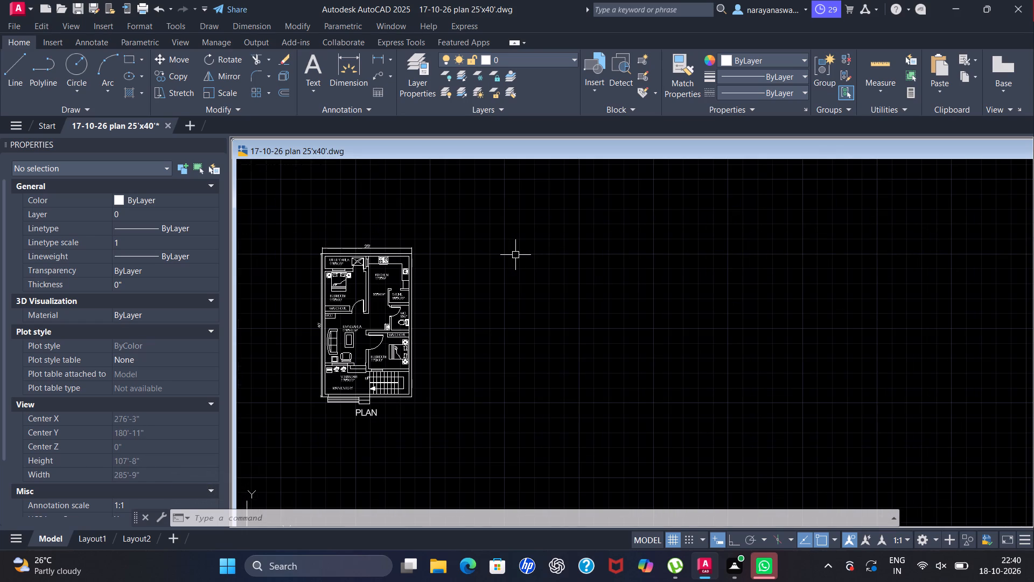
key("Escape")
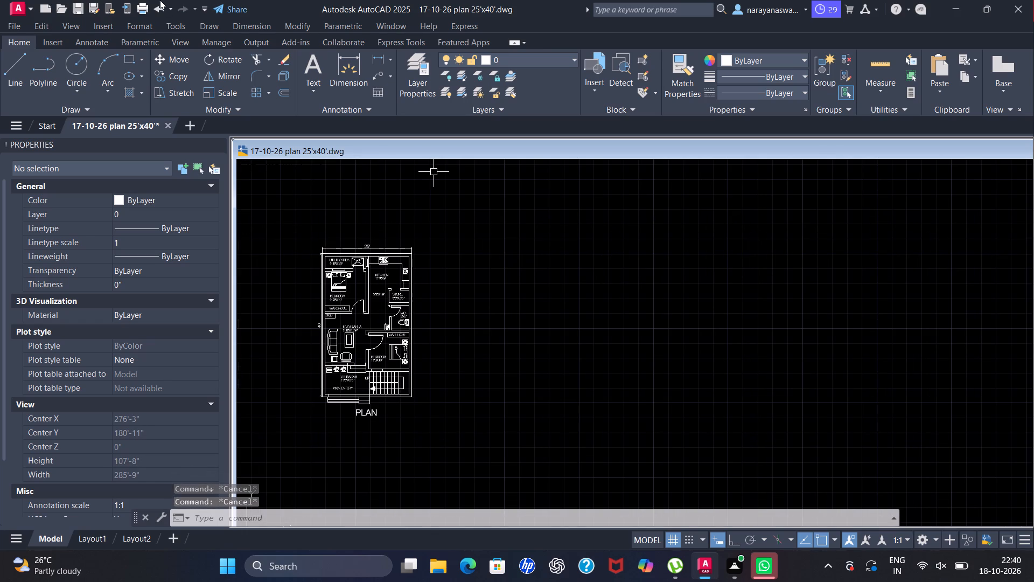
Close the Properties palette and save the drawing.
left_click(215, 140)
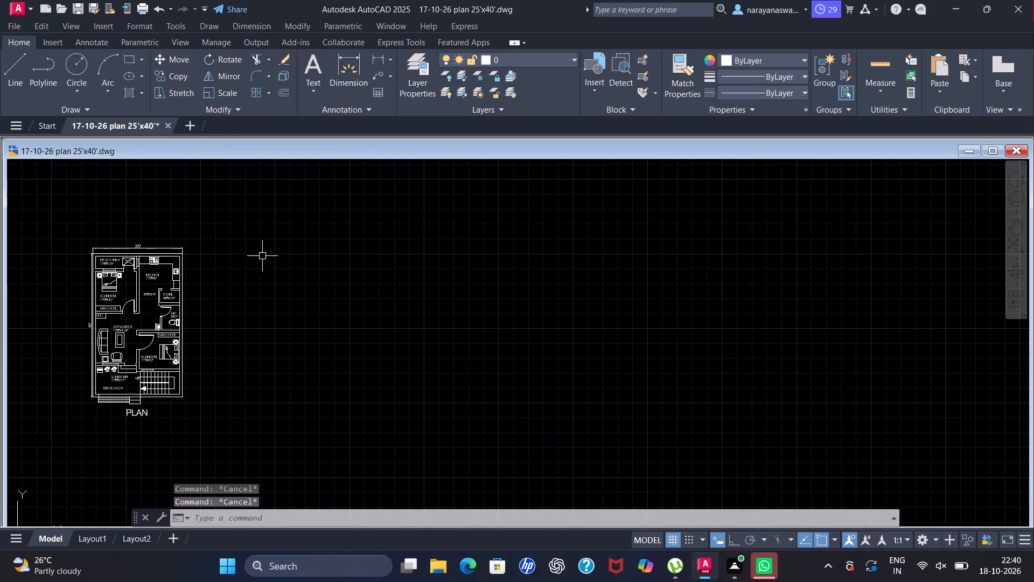
scroll(26, 292, "up", 2)
scroll(108, 321, "down", 3)
scroll(93, 387, "up", 2)
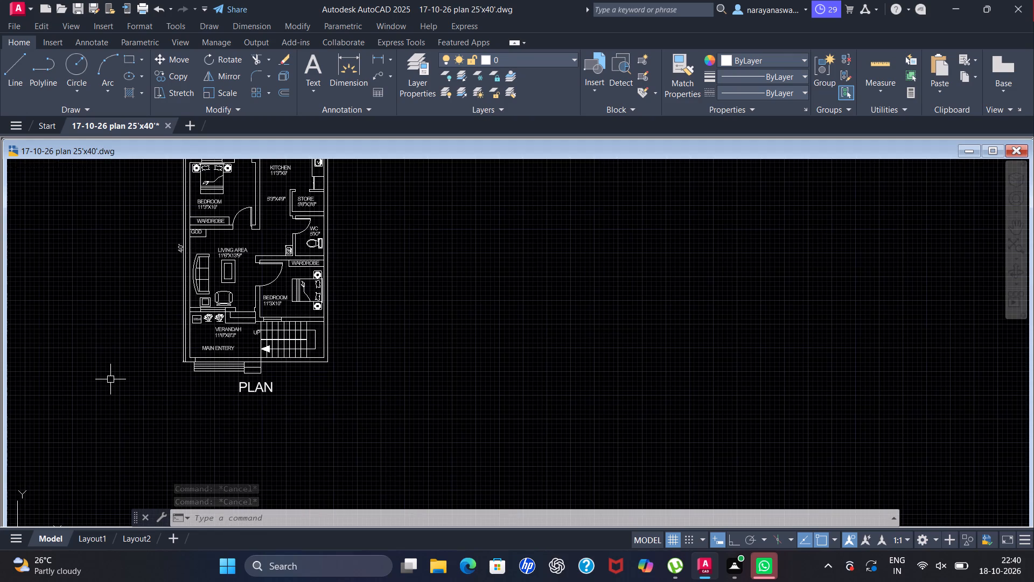
key("ctrl+s")
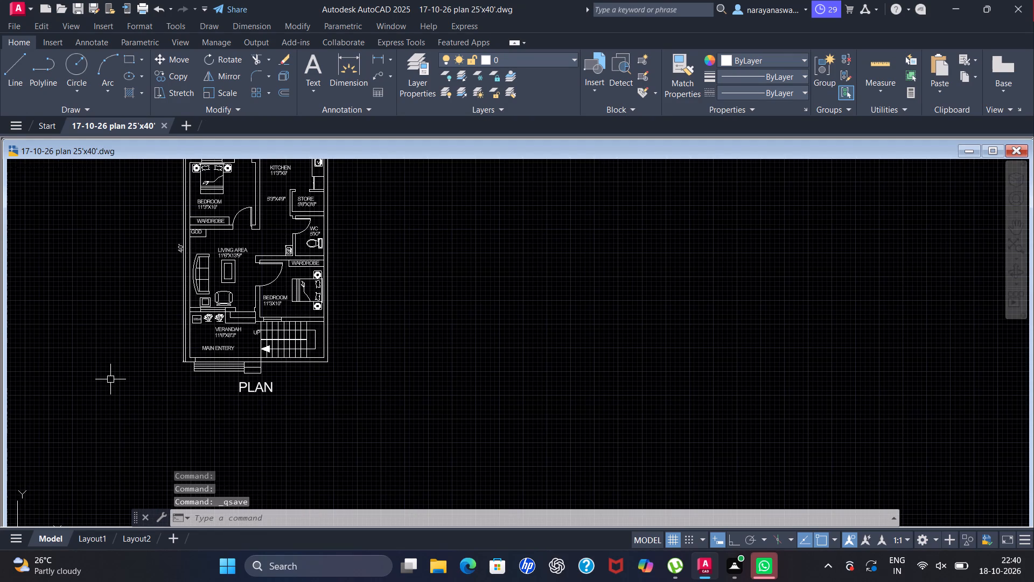
key("ctrl+s")
Start a plot of the model and choose AutoCAD PDF (High Quality Print).pc3 as the plotter.
key("ctrl+p")
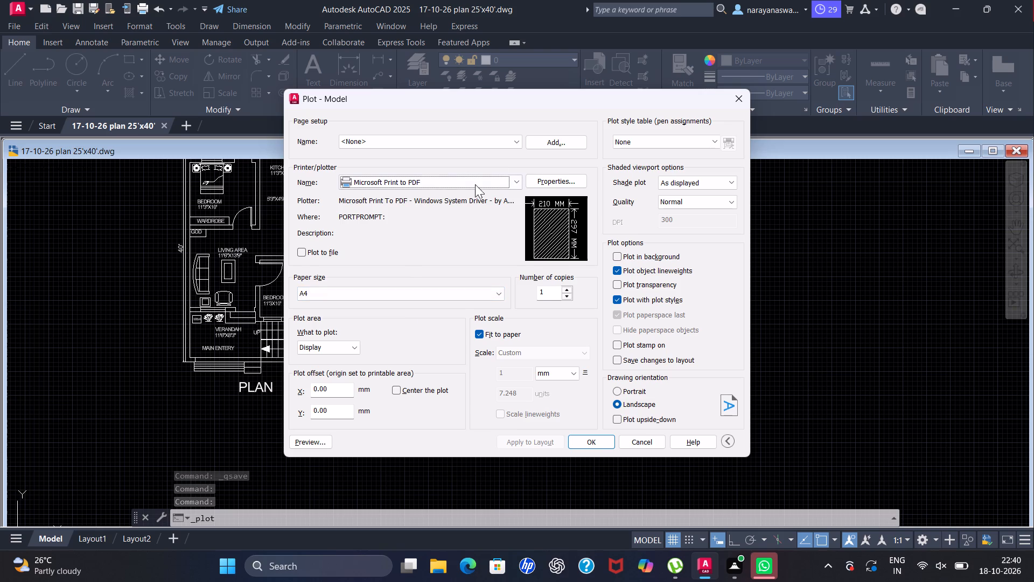
left_click(510, 184)
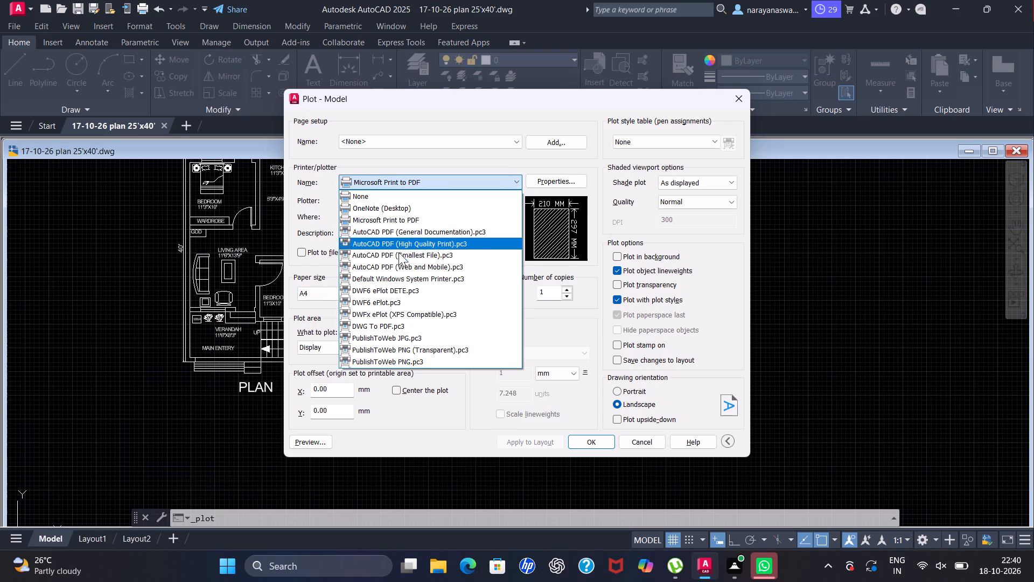
left_click(420, 242)
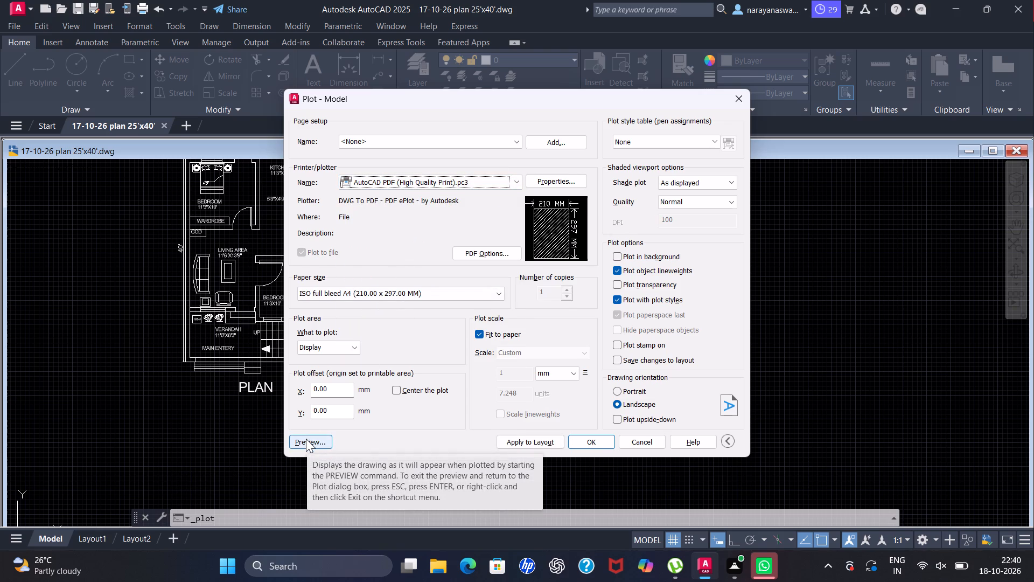
Set the plot area to a window enclosing the plan, its overall dimensions and the PLAN title, and centre the plot.
left_click(346, 350)
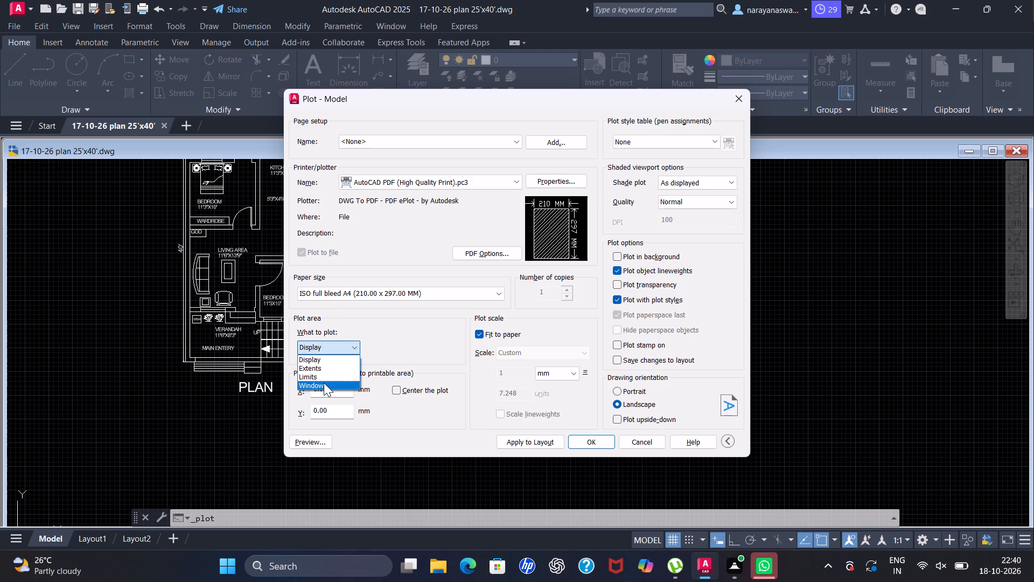
left_click(324, 383)
scroll(382, 343, "down", 1)
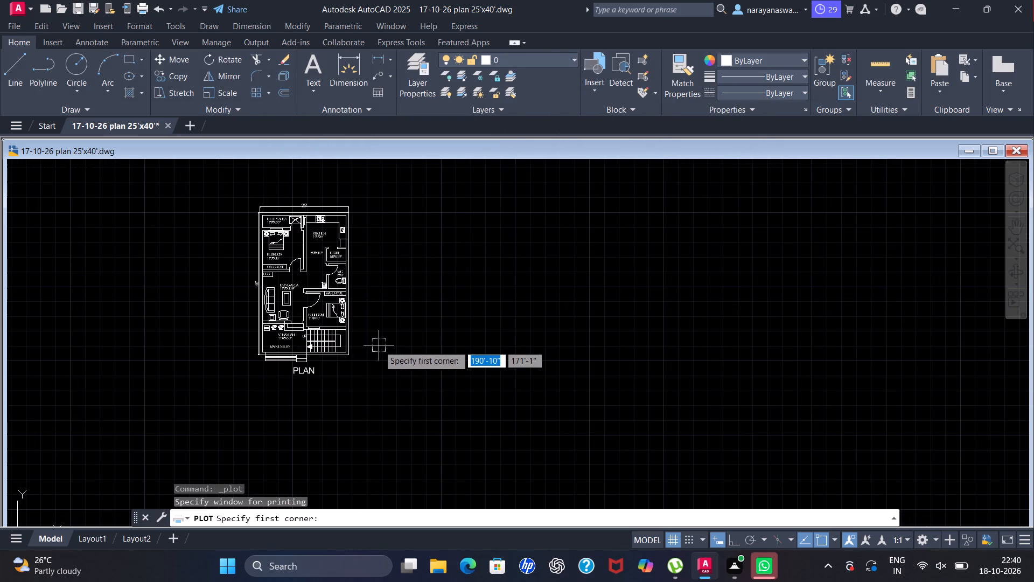
left_click(373, 185)
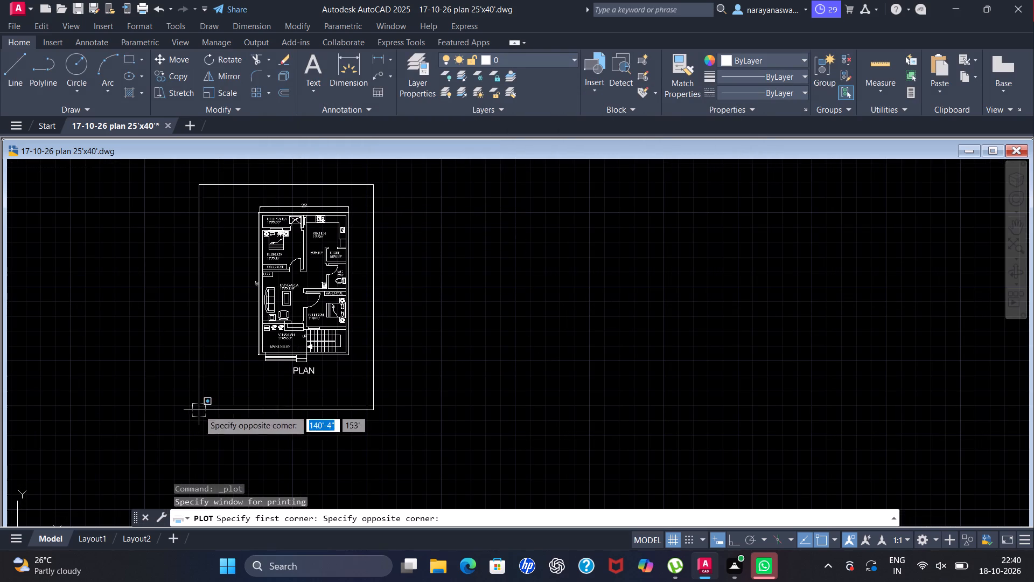
left_click(236, 385)
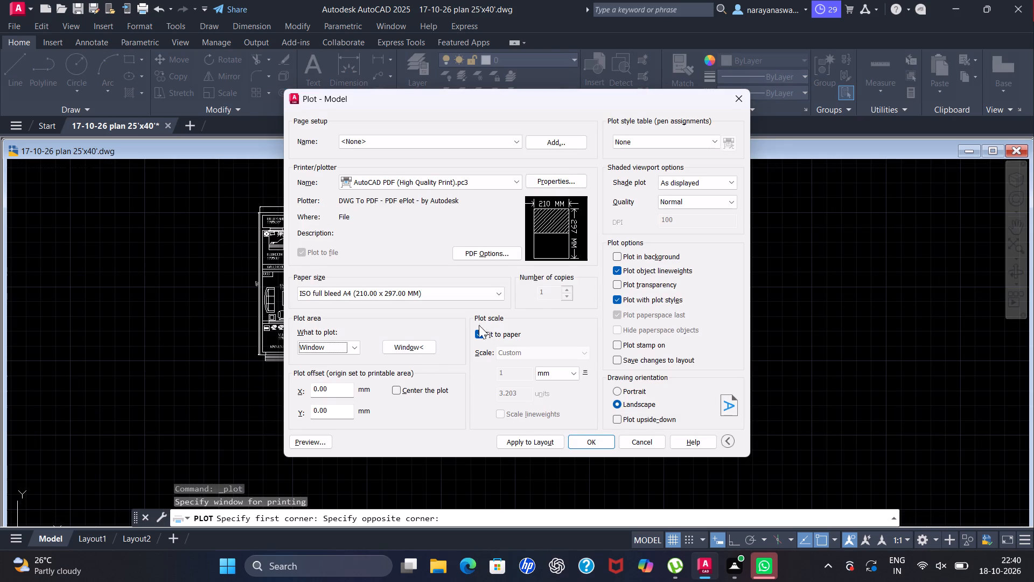
left_click(397, 387)
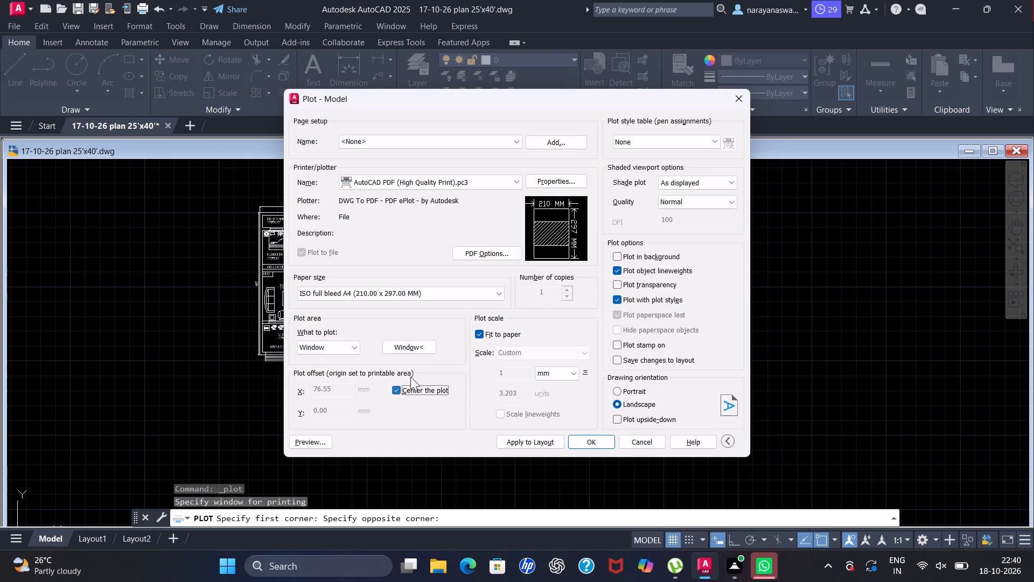
Preview the plot and examine the room labels, overall dimensions and PLAN title on the sheet.
left_click(295, 442)
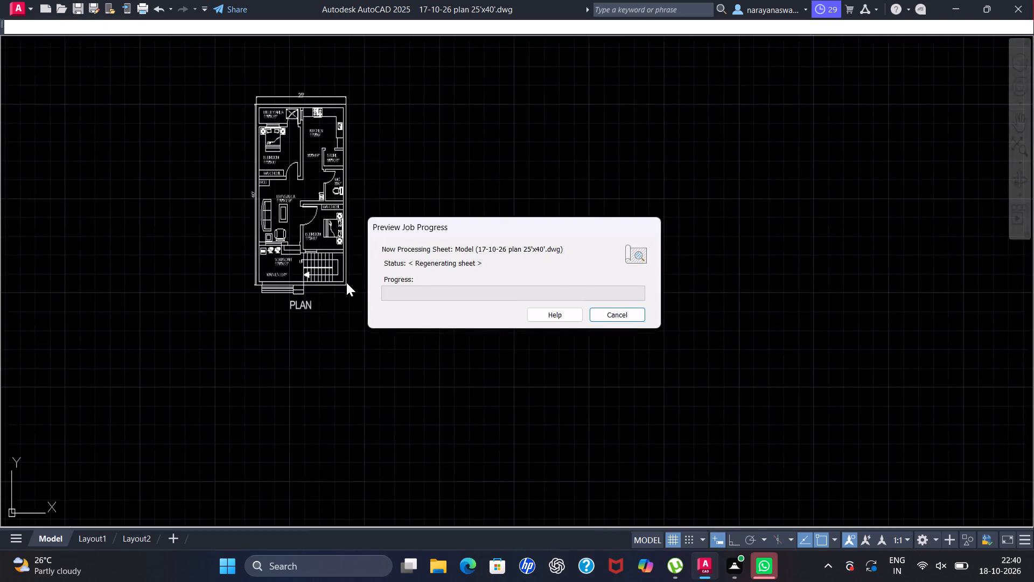
scroll(553, 260, "up", 2)
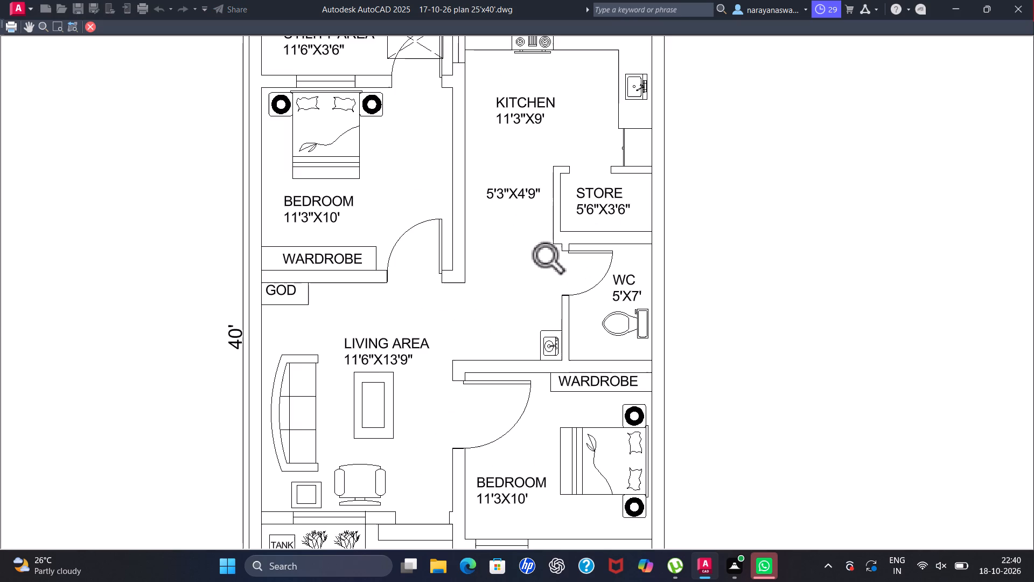
scroll(553, 260, "down", 2)
scroll(510, 462, "up", 3)
scroll(511, 455, "down", 2)
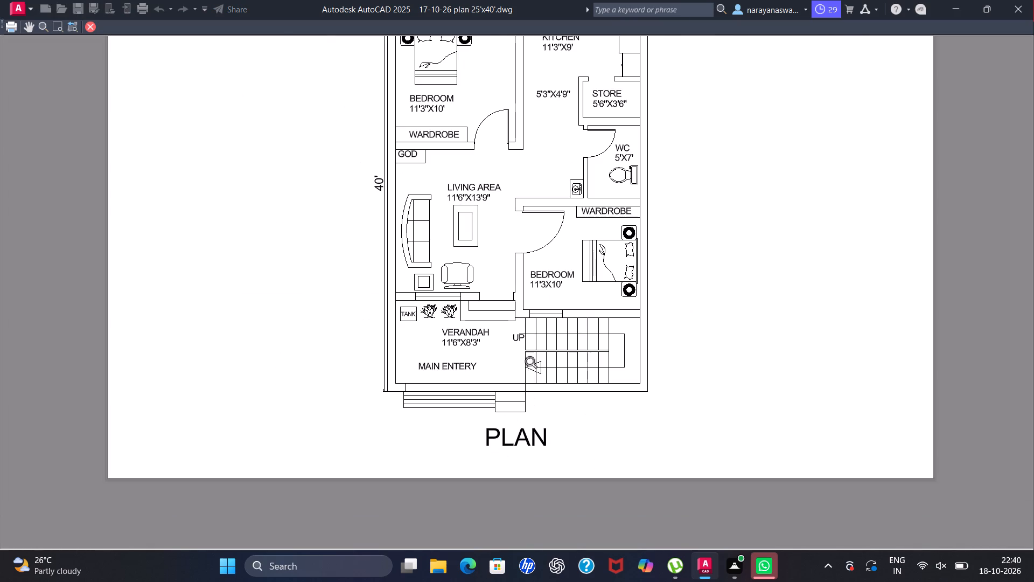
Plot the previewed sheet to 17-10-26 plan 25'x40'-Model.pdf in the Desktop's harika folder and close the PDF viewer.
scroll(636, 297, "down", 2)
scroll(645, 198, "up", 2)
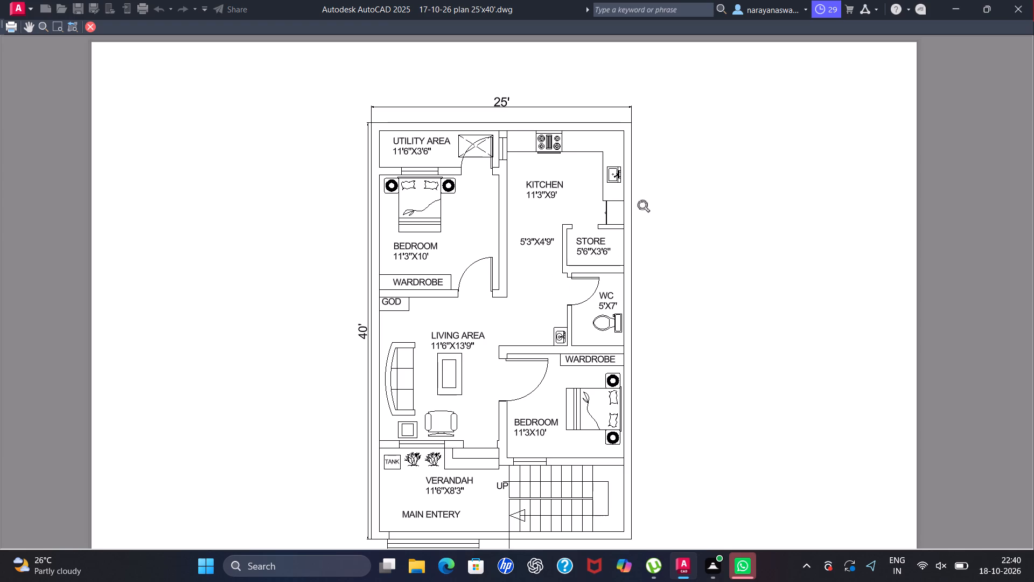
scroll(436, 272, "down", 2)
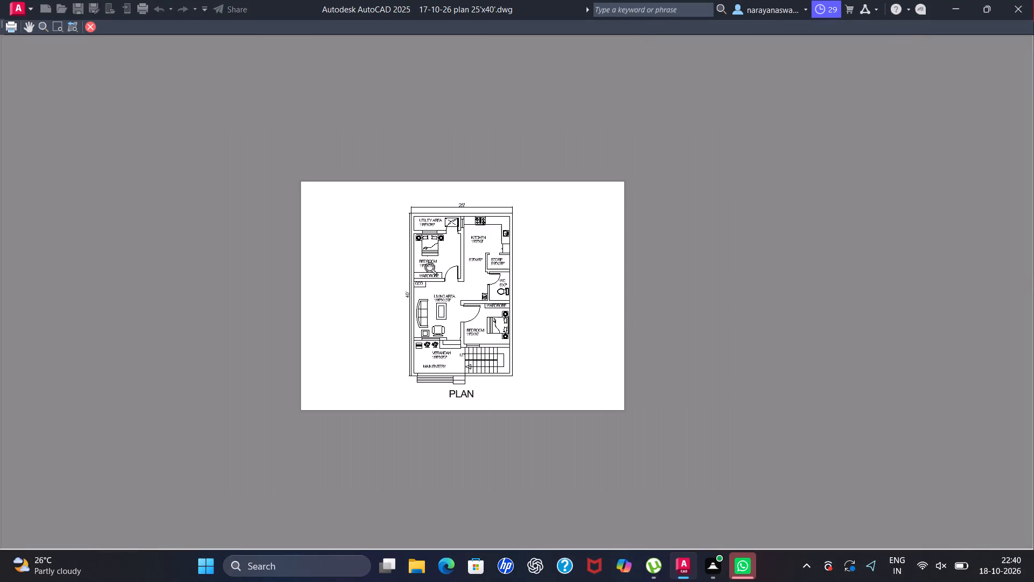
left_click(13, 29)
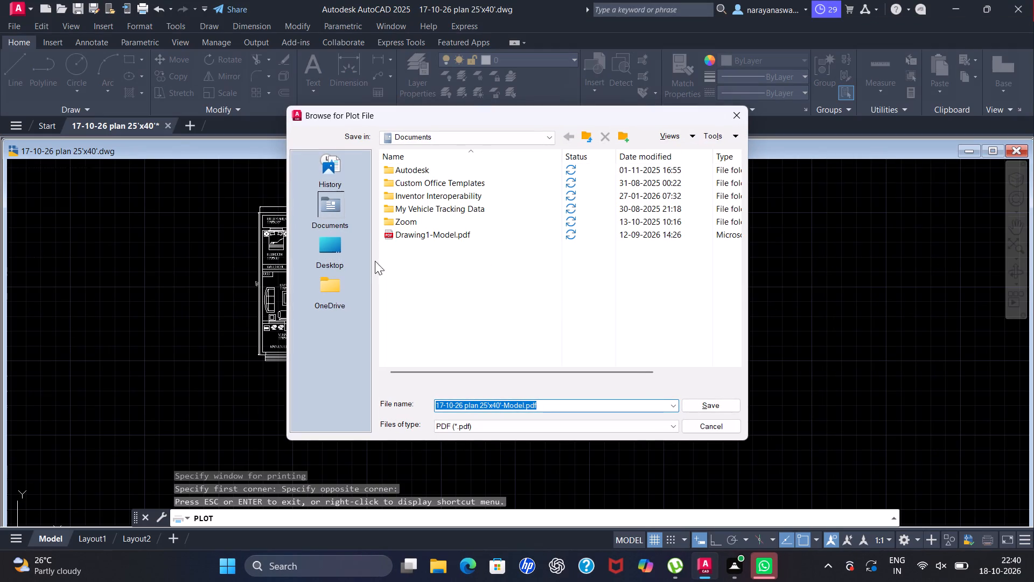
double_click(331, 248)
scroll(446, 221, "down", 3)
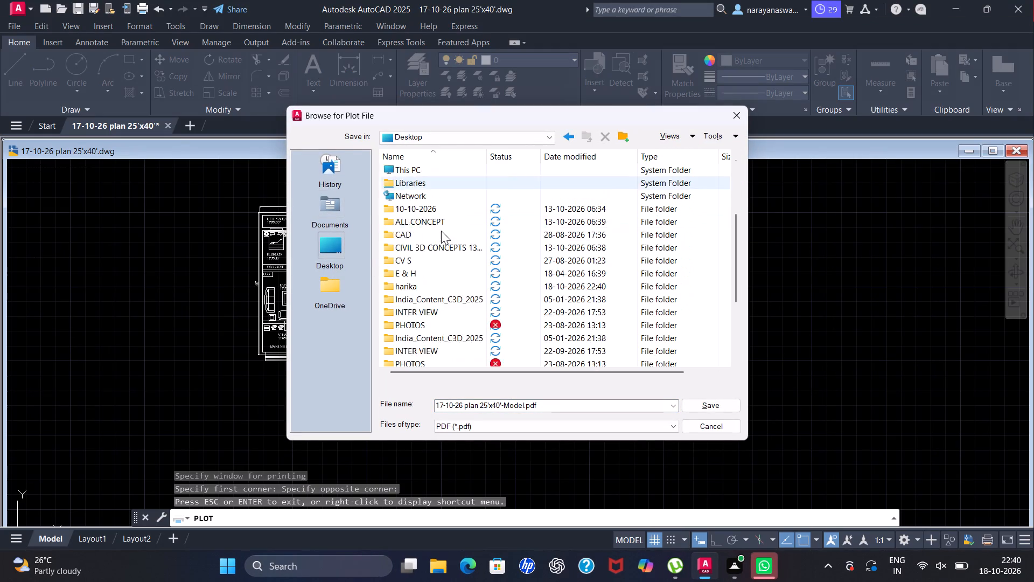
scroll(441, 231, "down", 1)
double_click(424, 251)
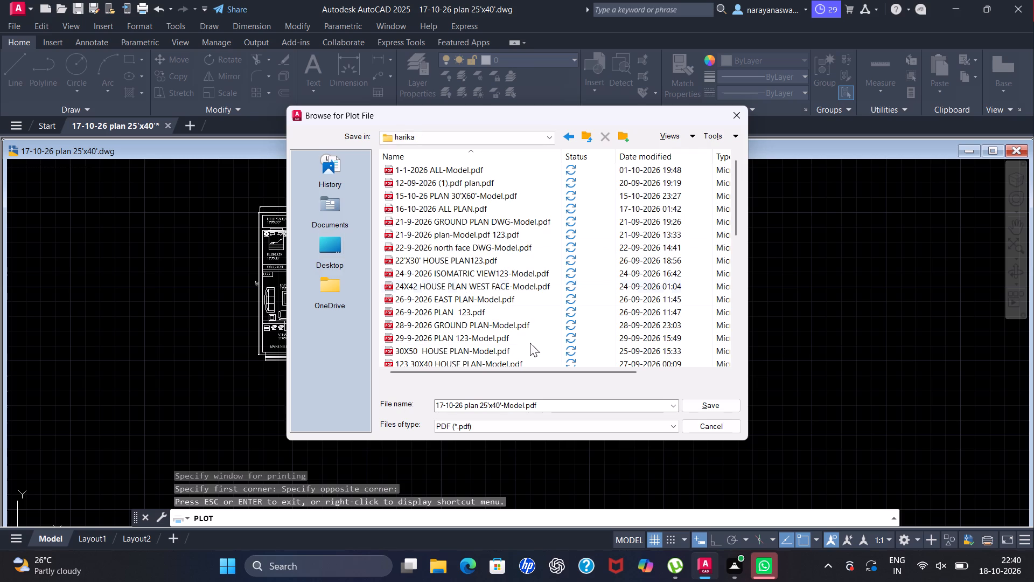
left_click(709, 409)
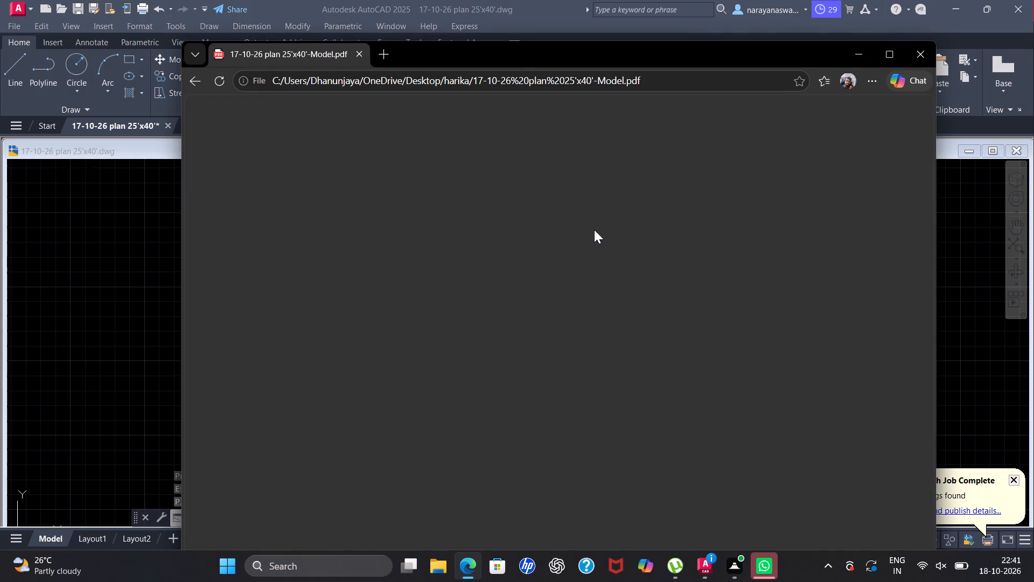
left_click(925, 51)
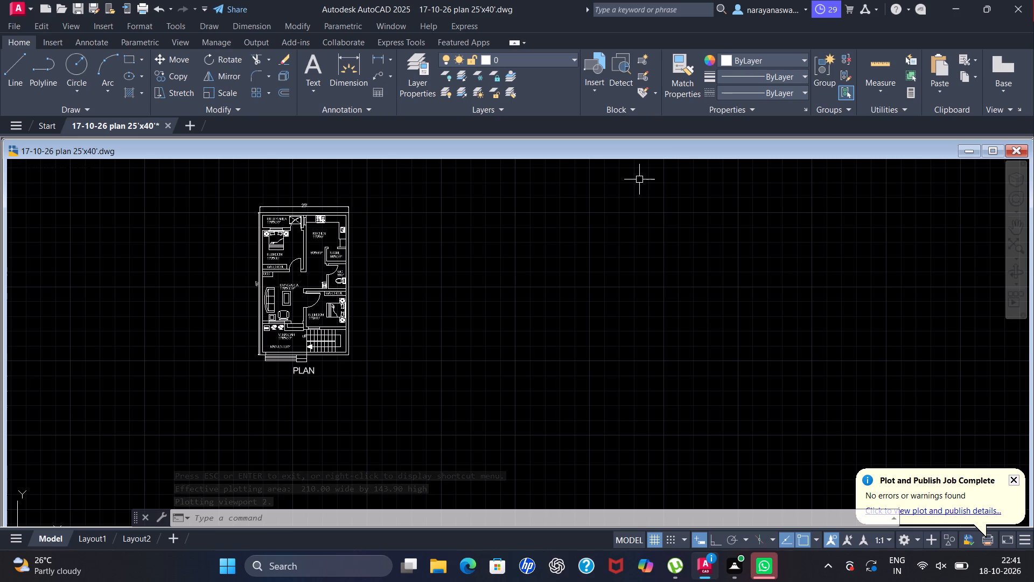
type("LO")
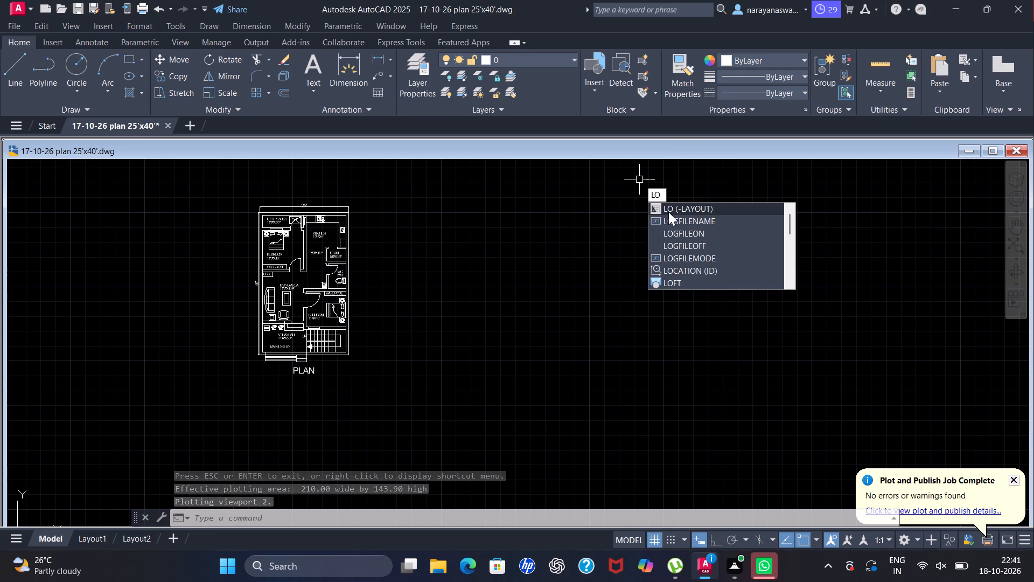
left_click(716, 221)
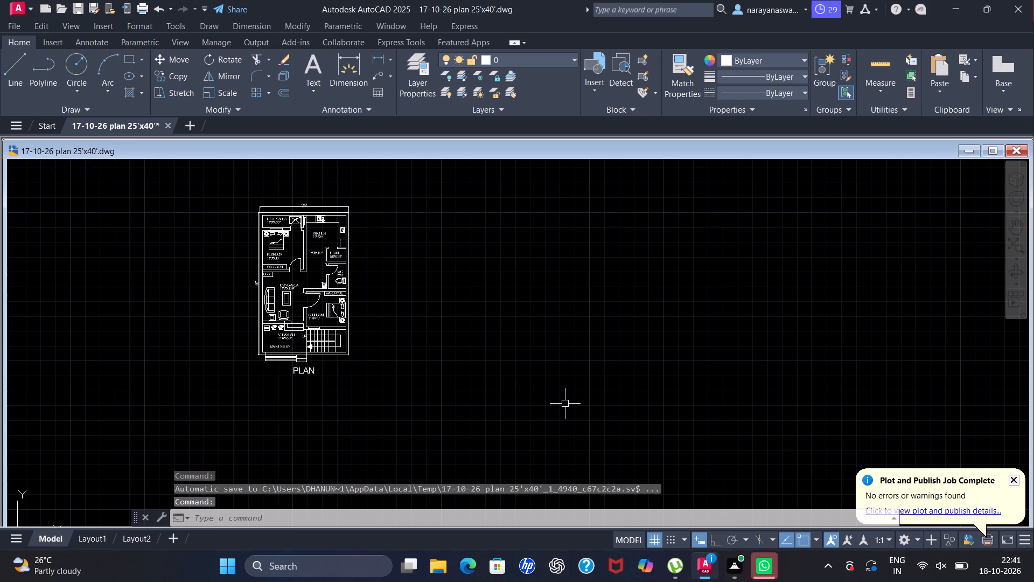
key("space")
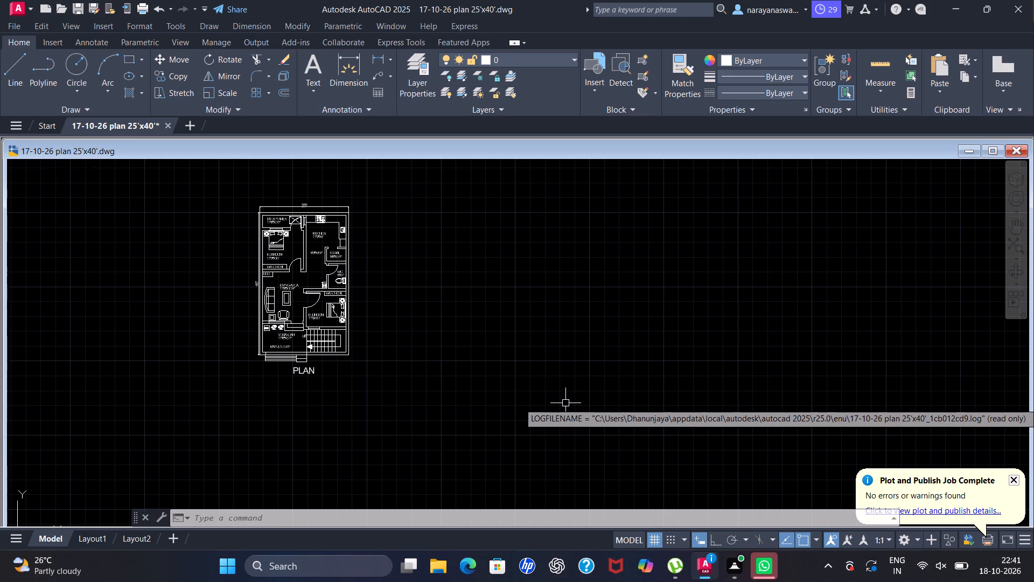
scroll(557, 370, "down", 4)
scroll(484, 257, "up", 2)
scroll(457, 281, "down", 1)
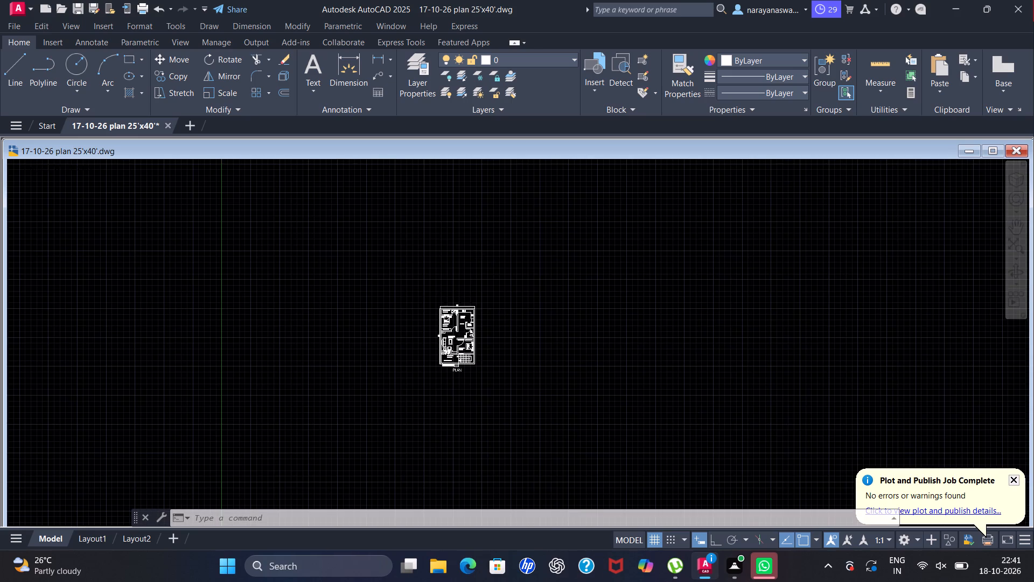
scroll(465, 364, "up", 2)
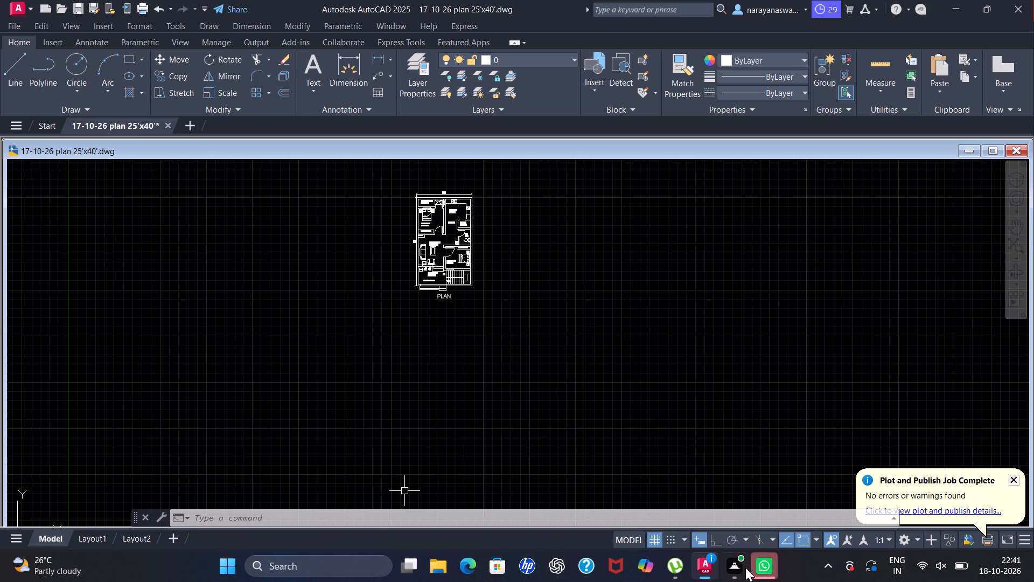